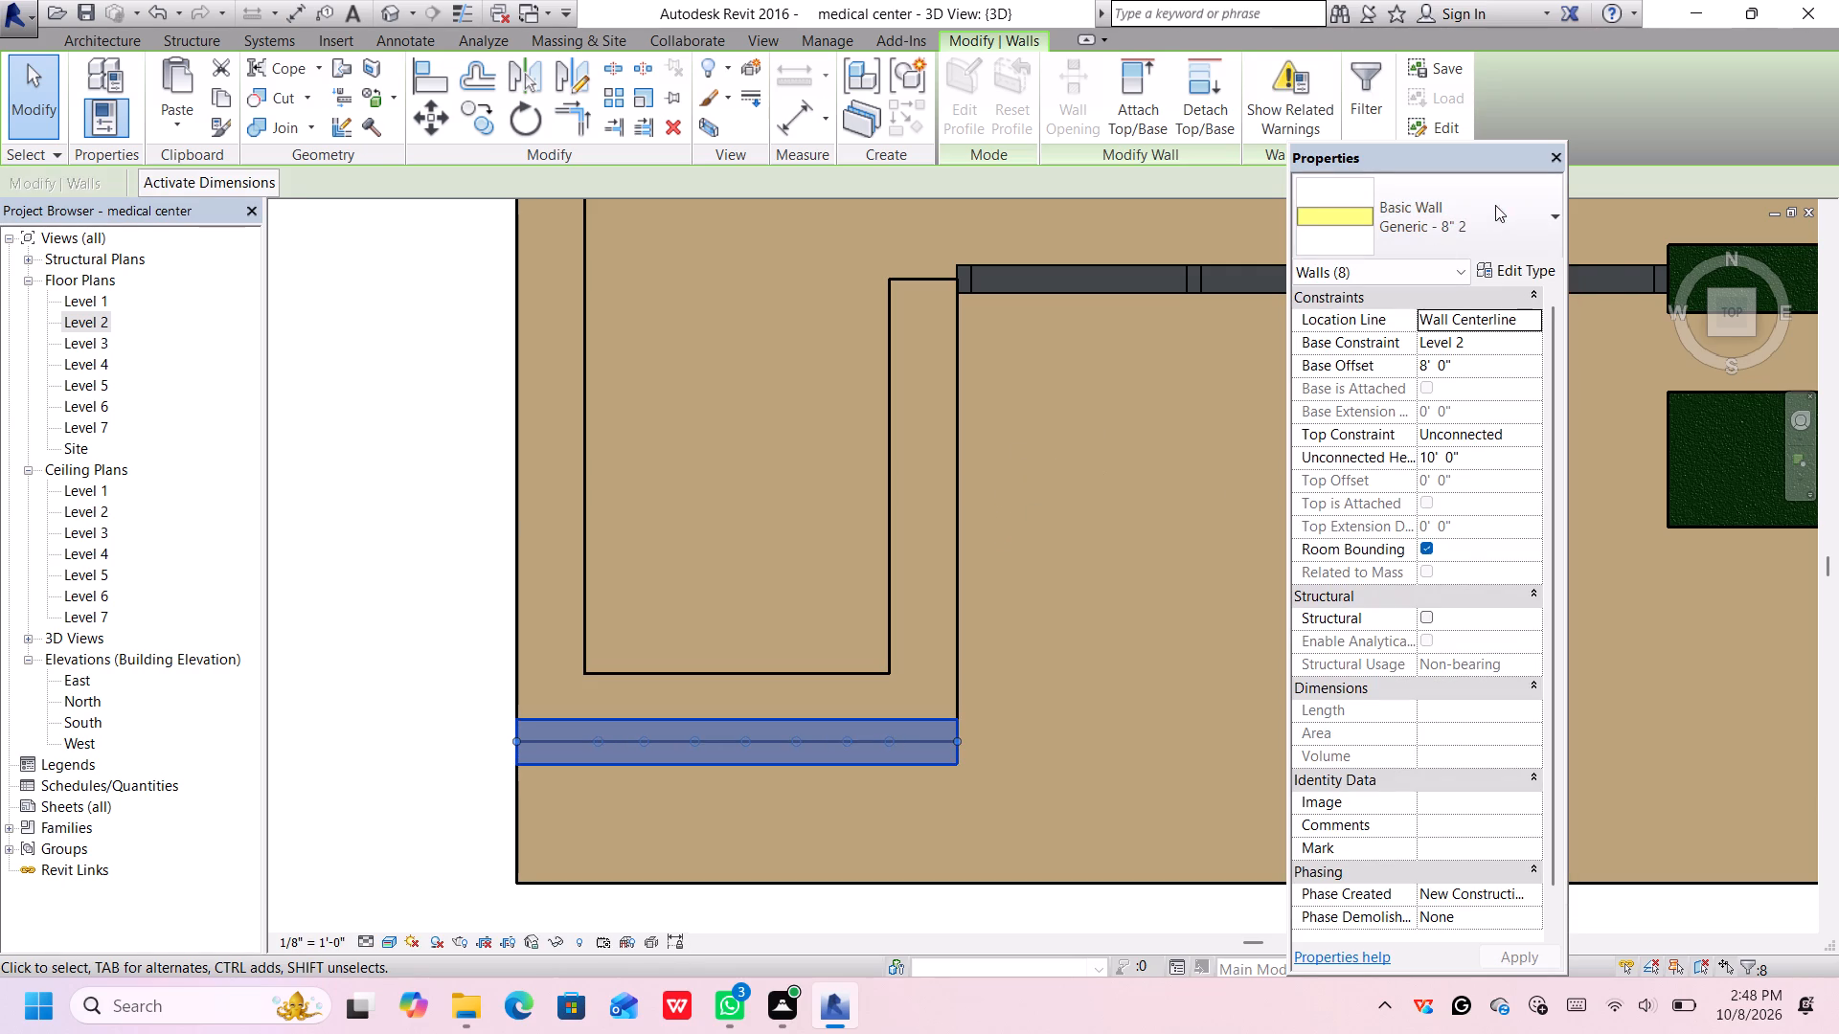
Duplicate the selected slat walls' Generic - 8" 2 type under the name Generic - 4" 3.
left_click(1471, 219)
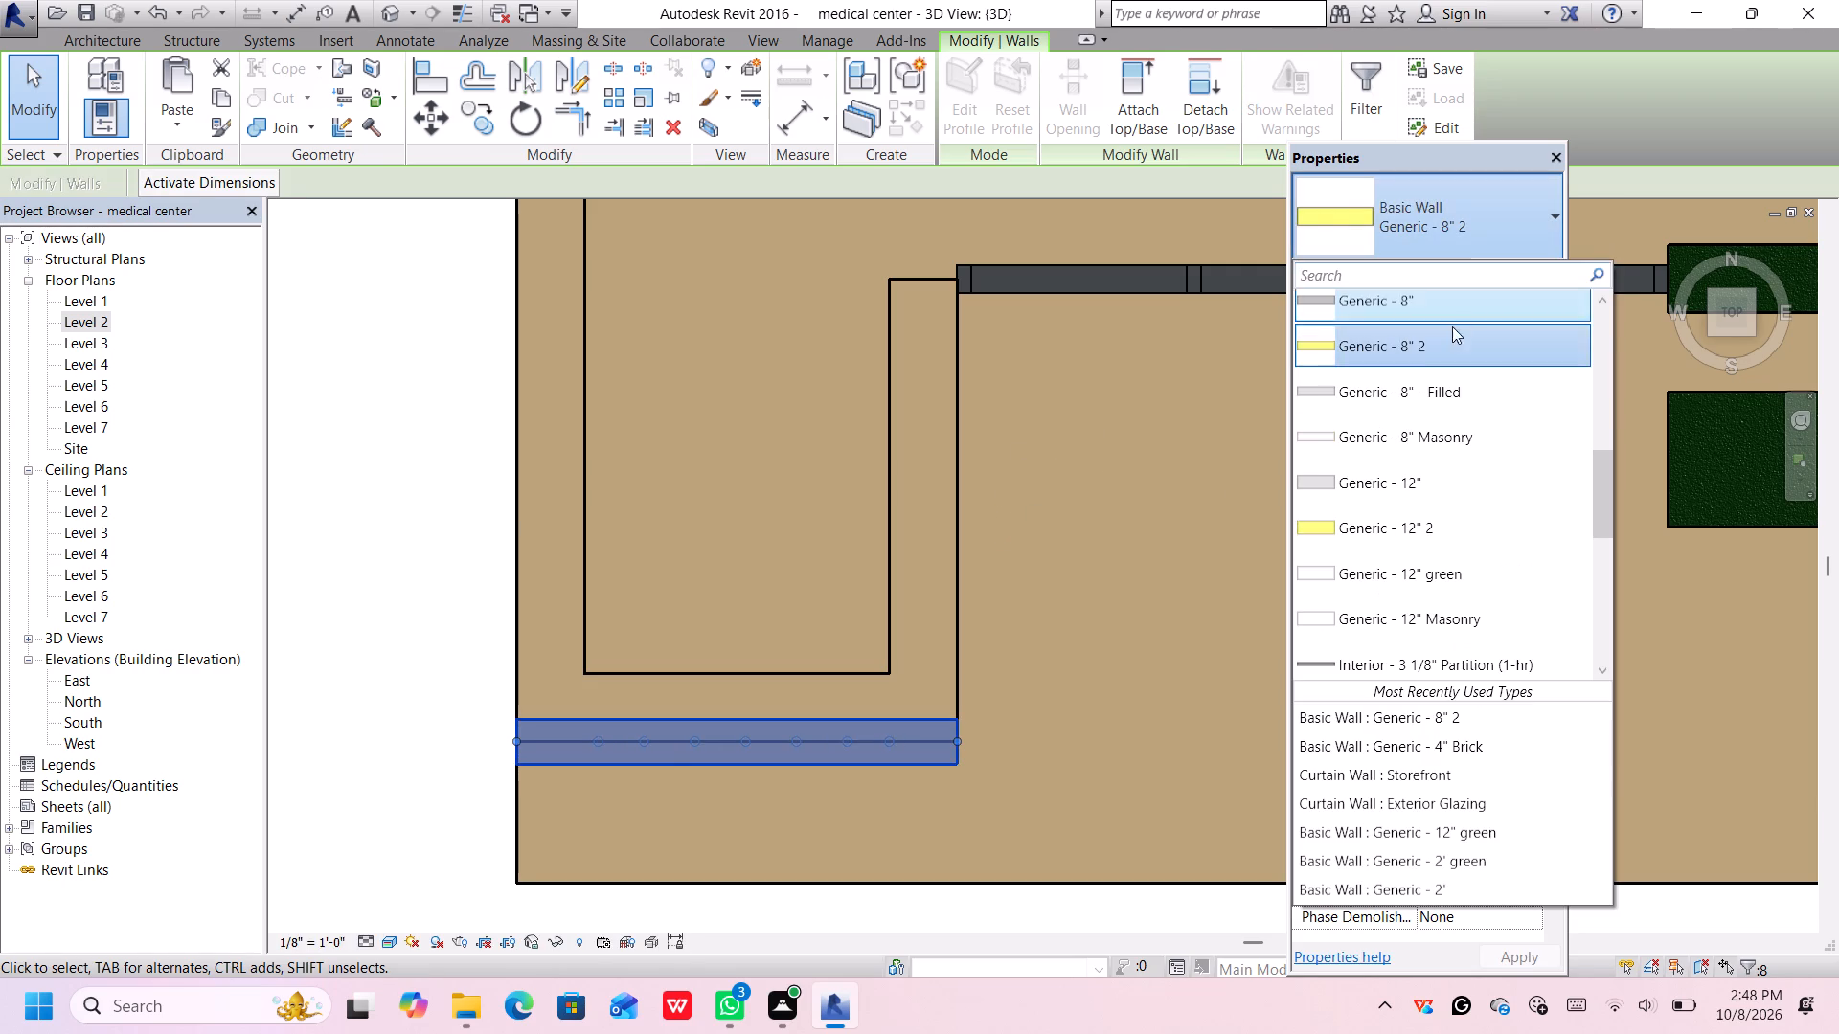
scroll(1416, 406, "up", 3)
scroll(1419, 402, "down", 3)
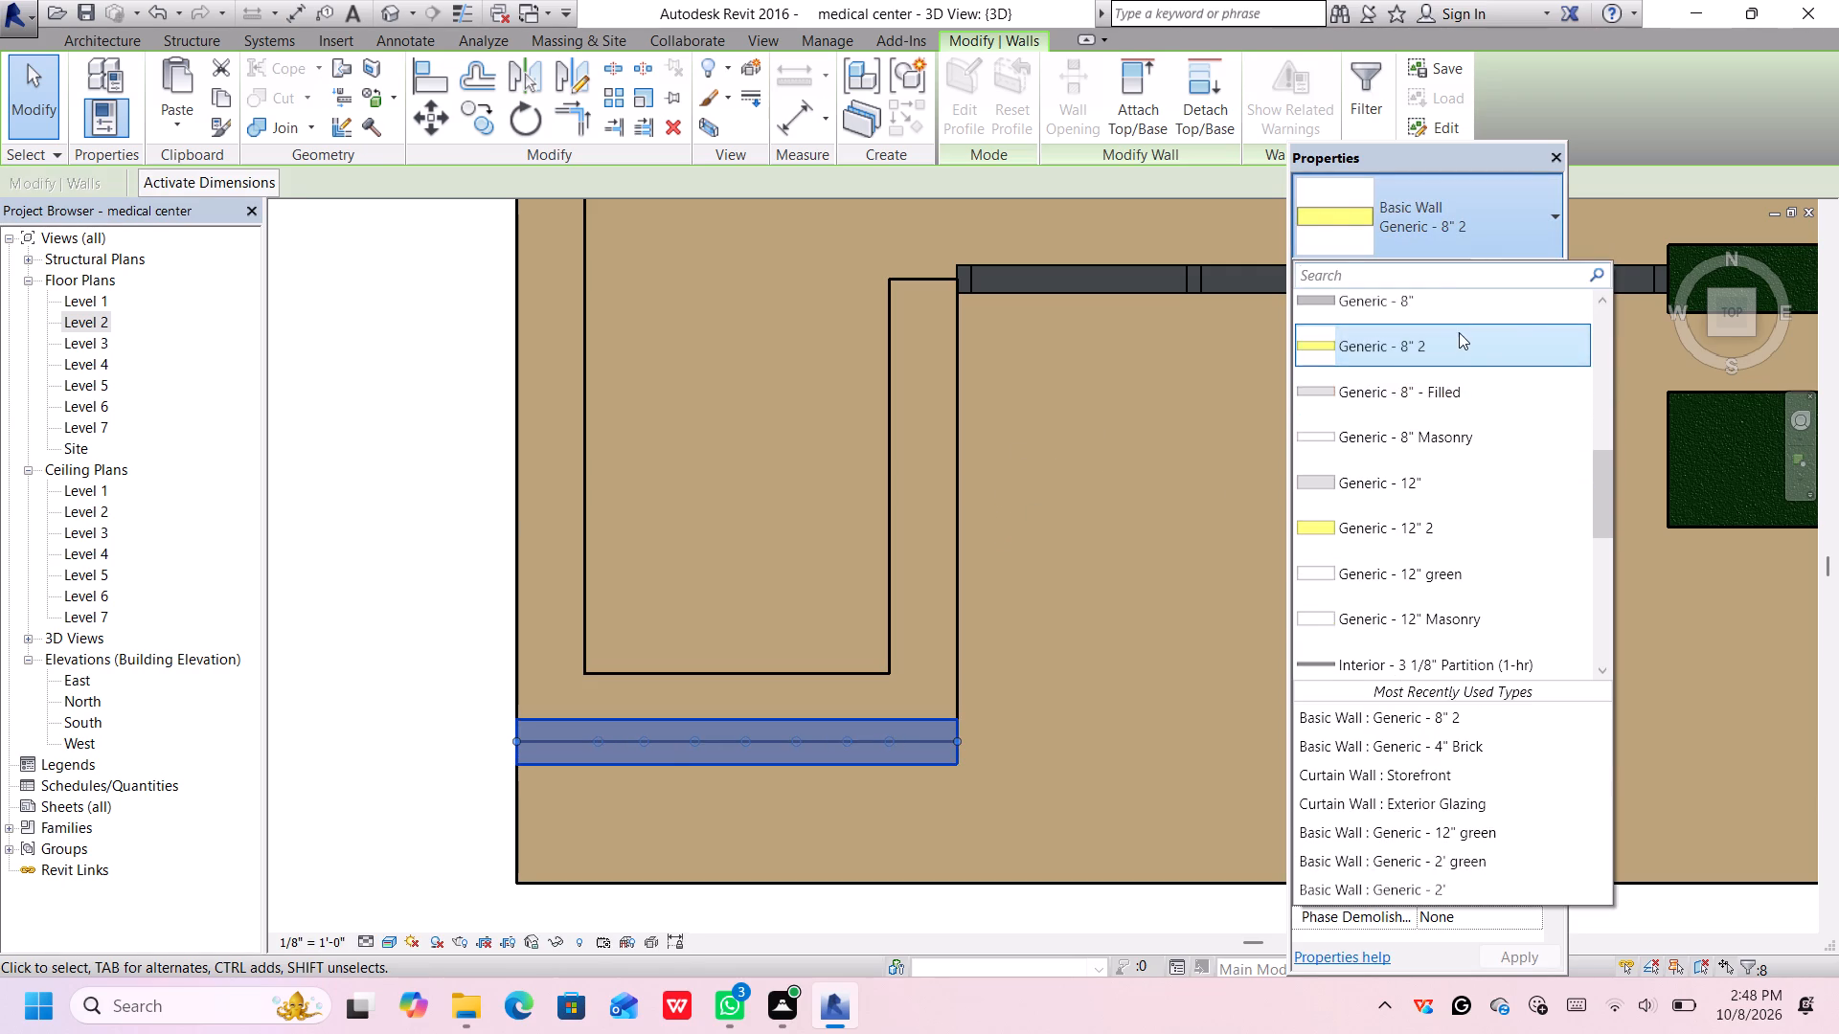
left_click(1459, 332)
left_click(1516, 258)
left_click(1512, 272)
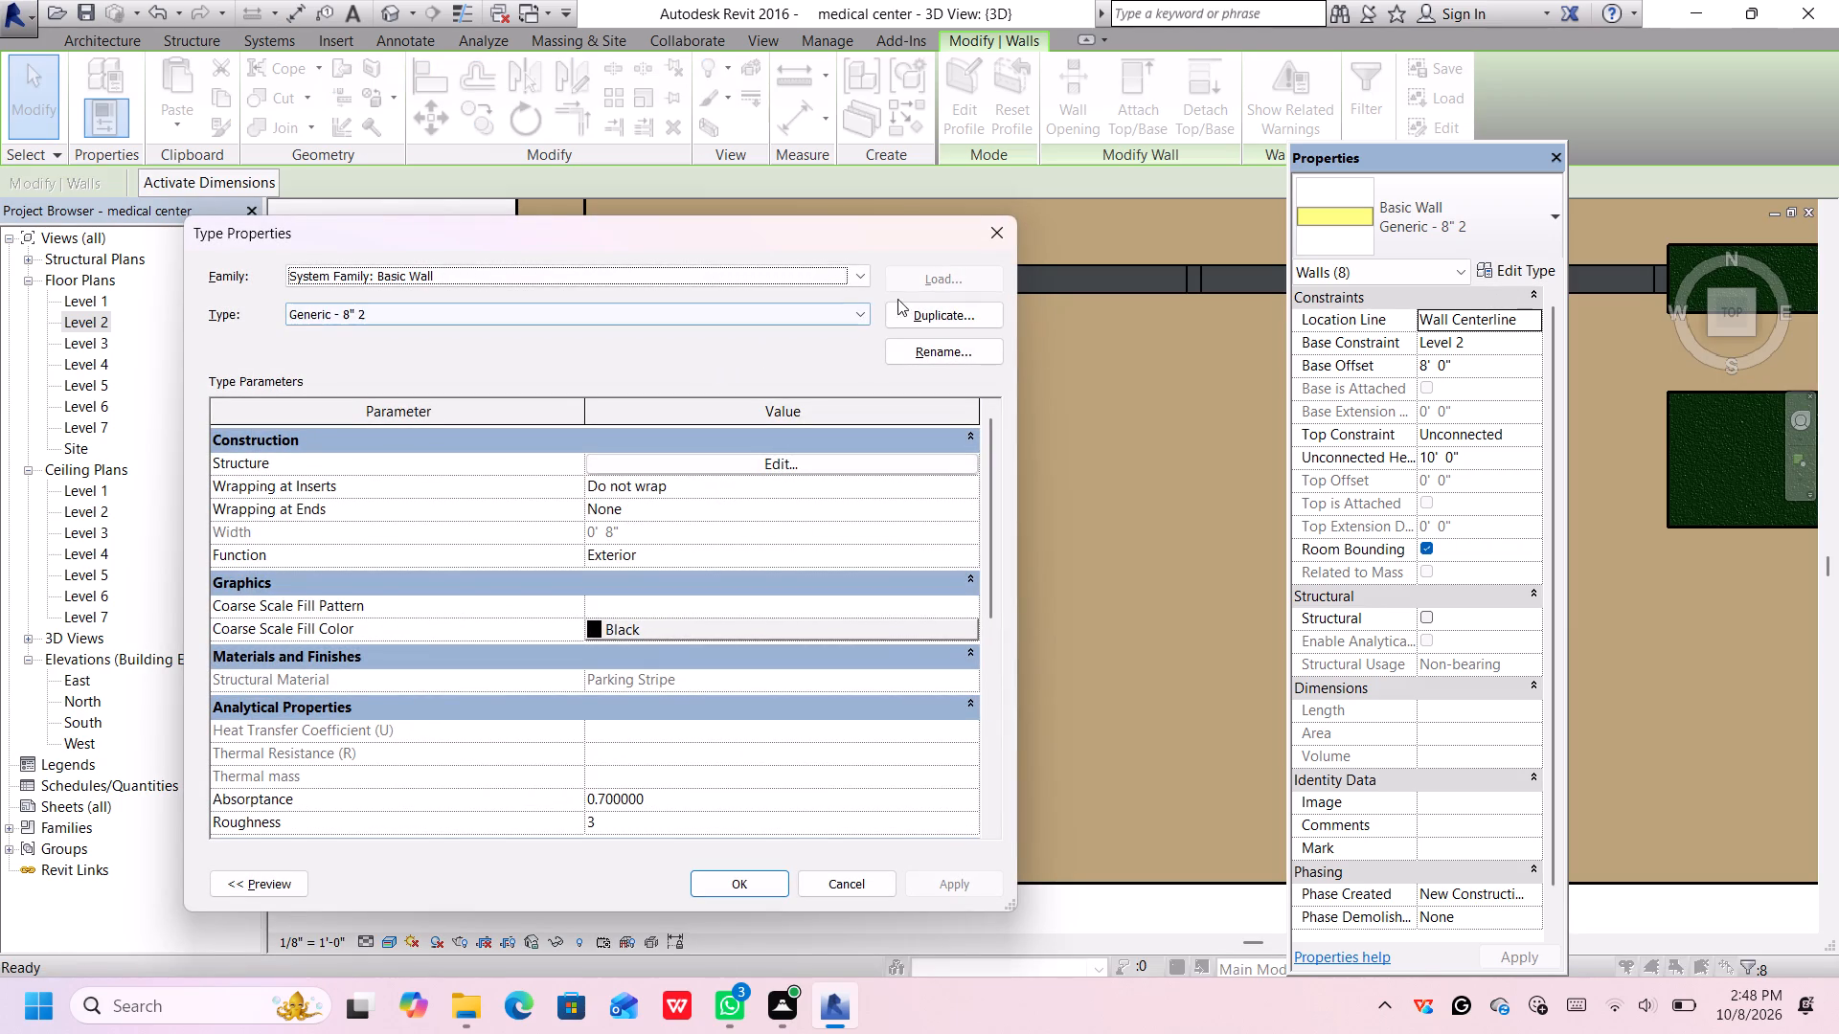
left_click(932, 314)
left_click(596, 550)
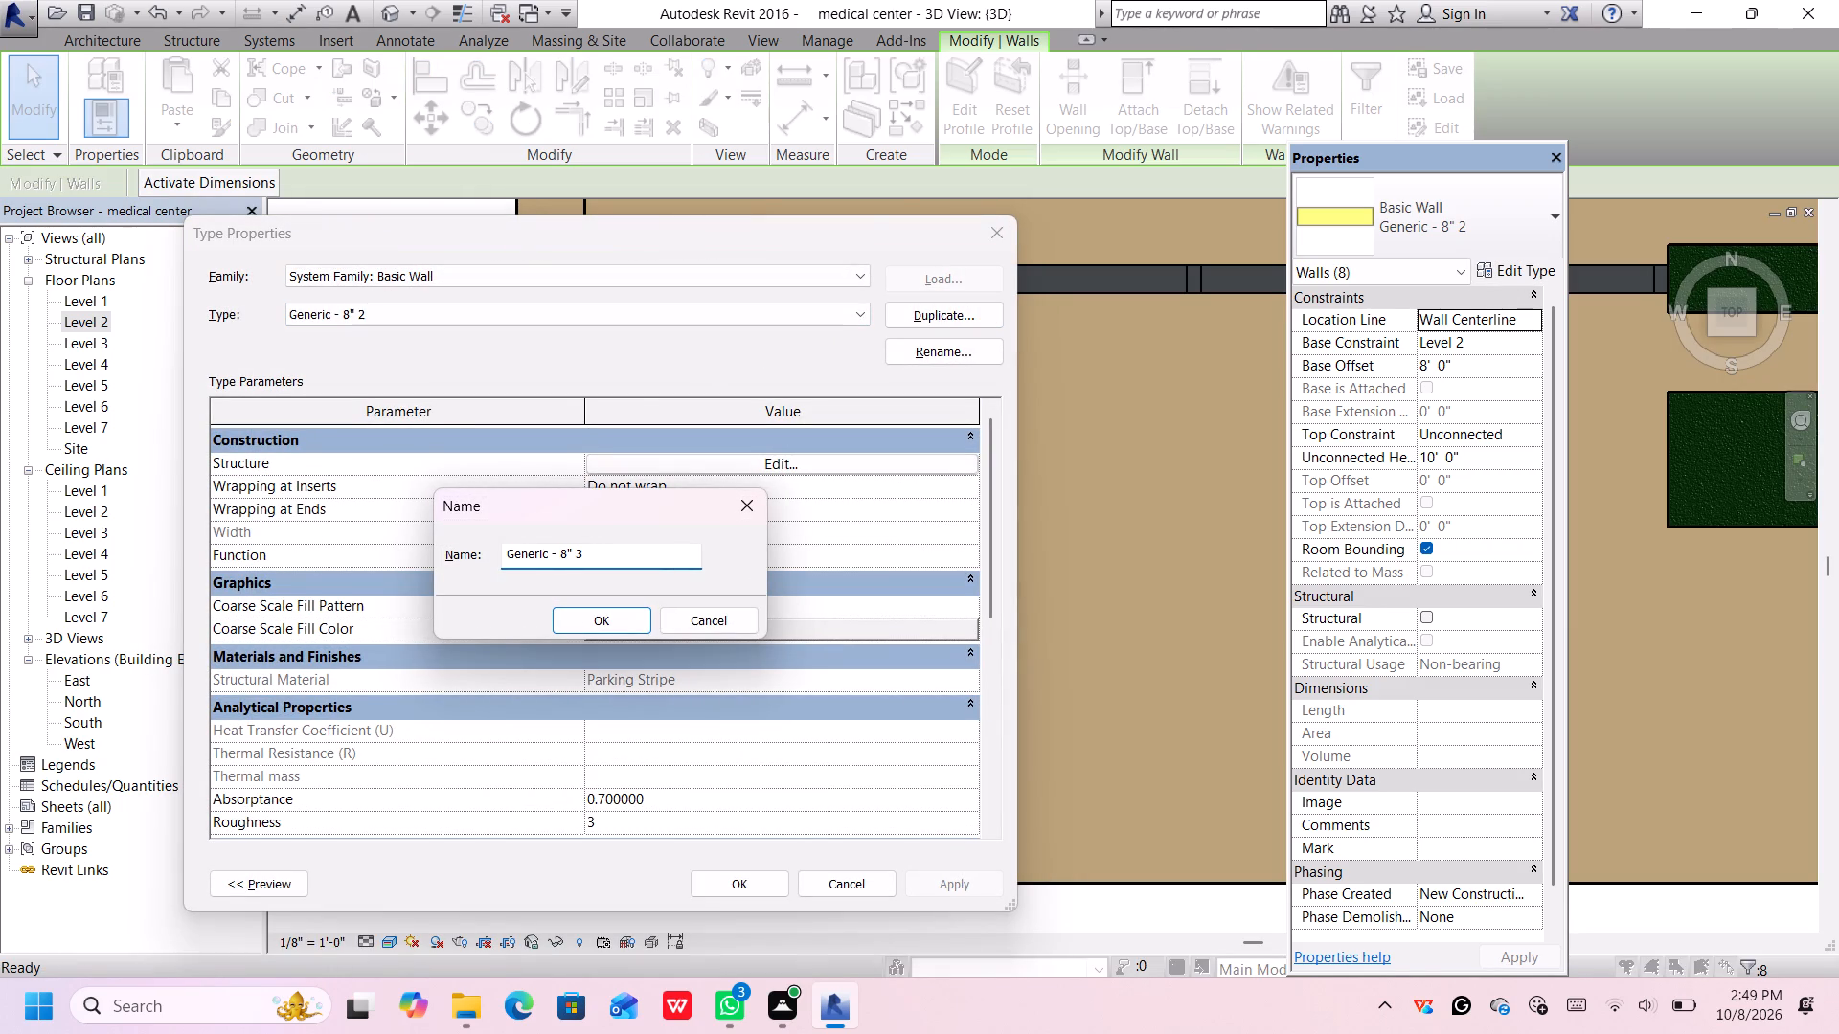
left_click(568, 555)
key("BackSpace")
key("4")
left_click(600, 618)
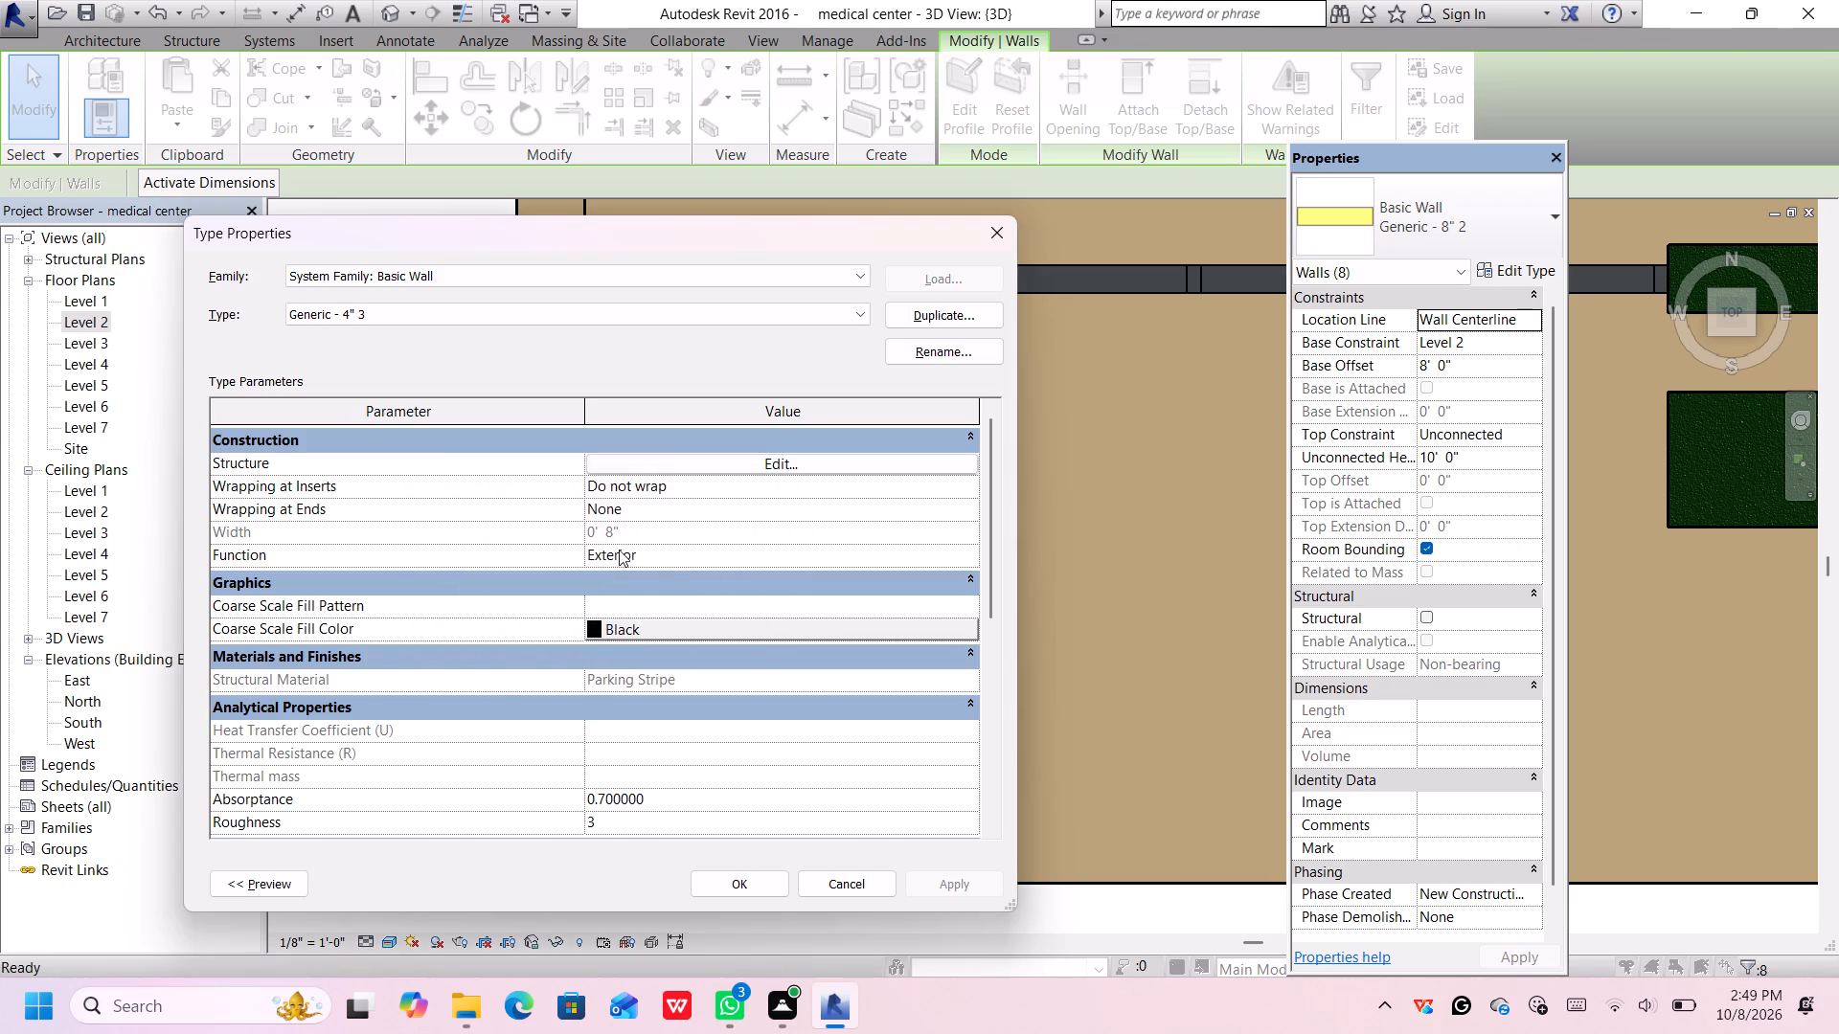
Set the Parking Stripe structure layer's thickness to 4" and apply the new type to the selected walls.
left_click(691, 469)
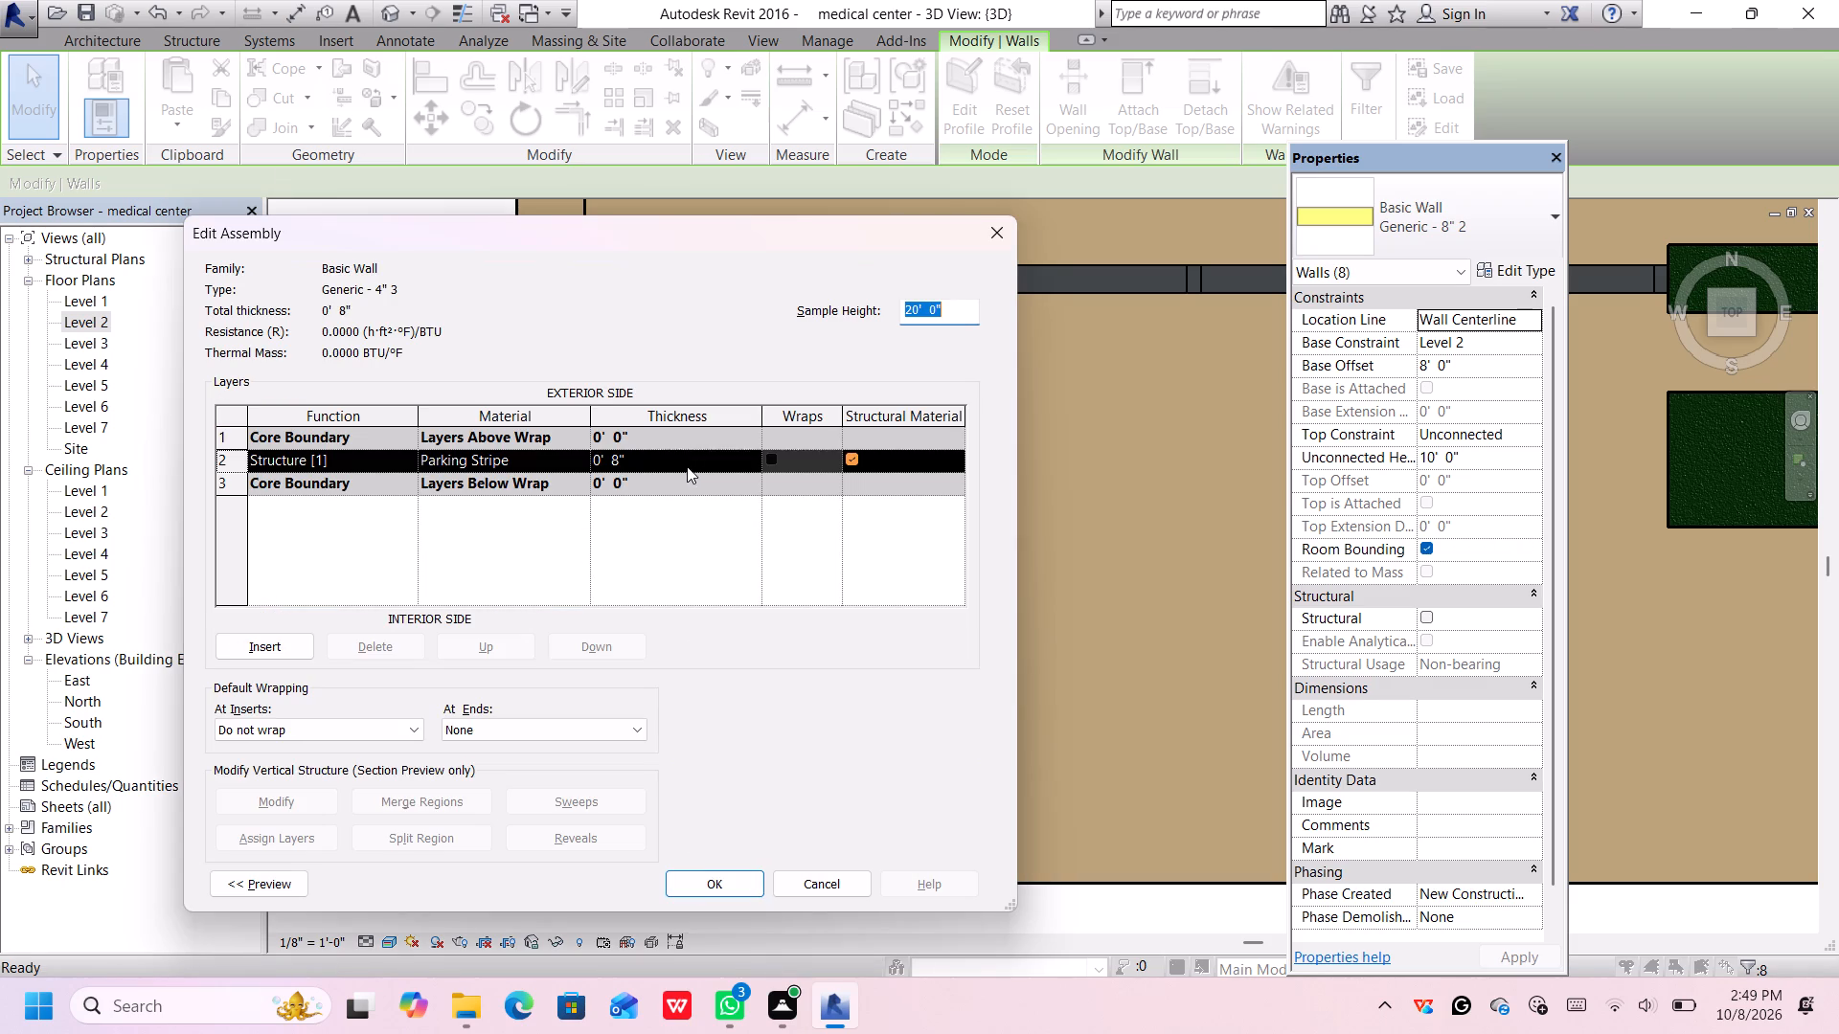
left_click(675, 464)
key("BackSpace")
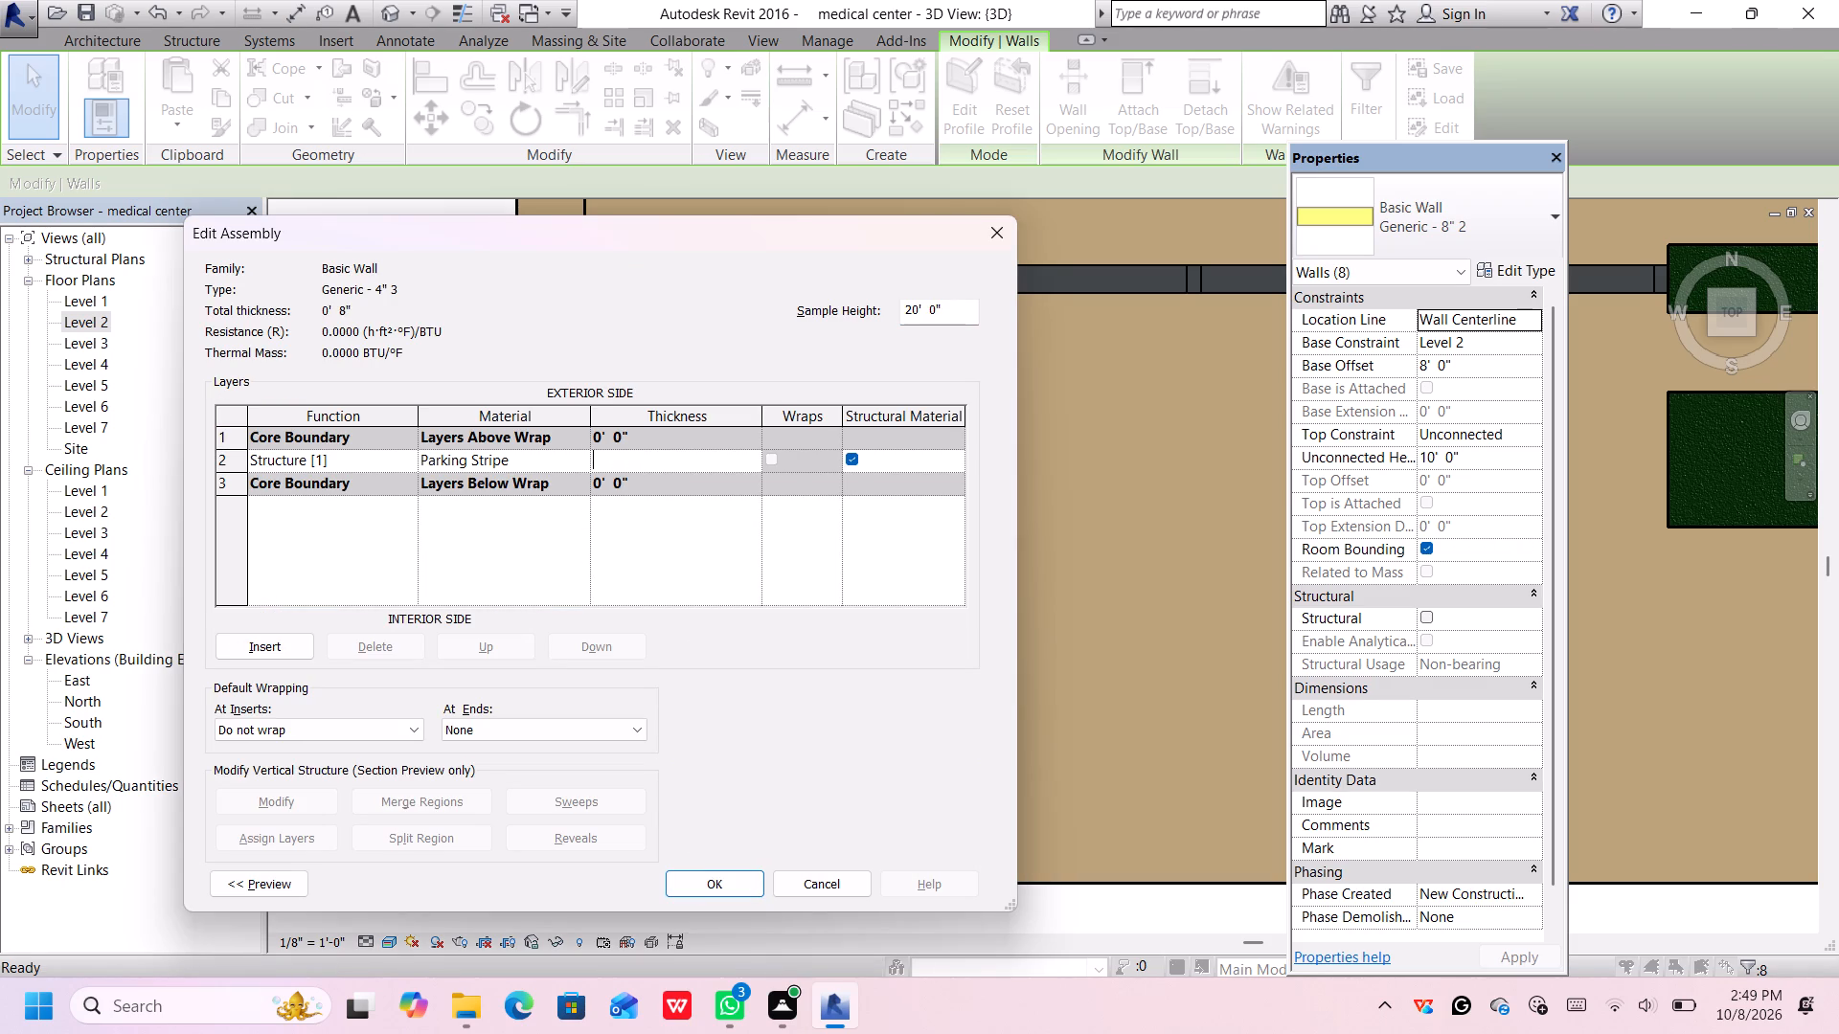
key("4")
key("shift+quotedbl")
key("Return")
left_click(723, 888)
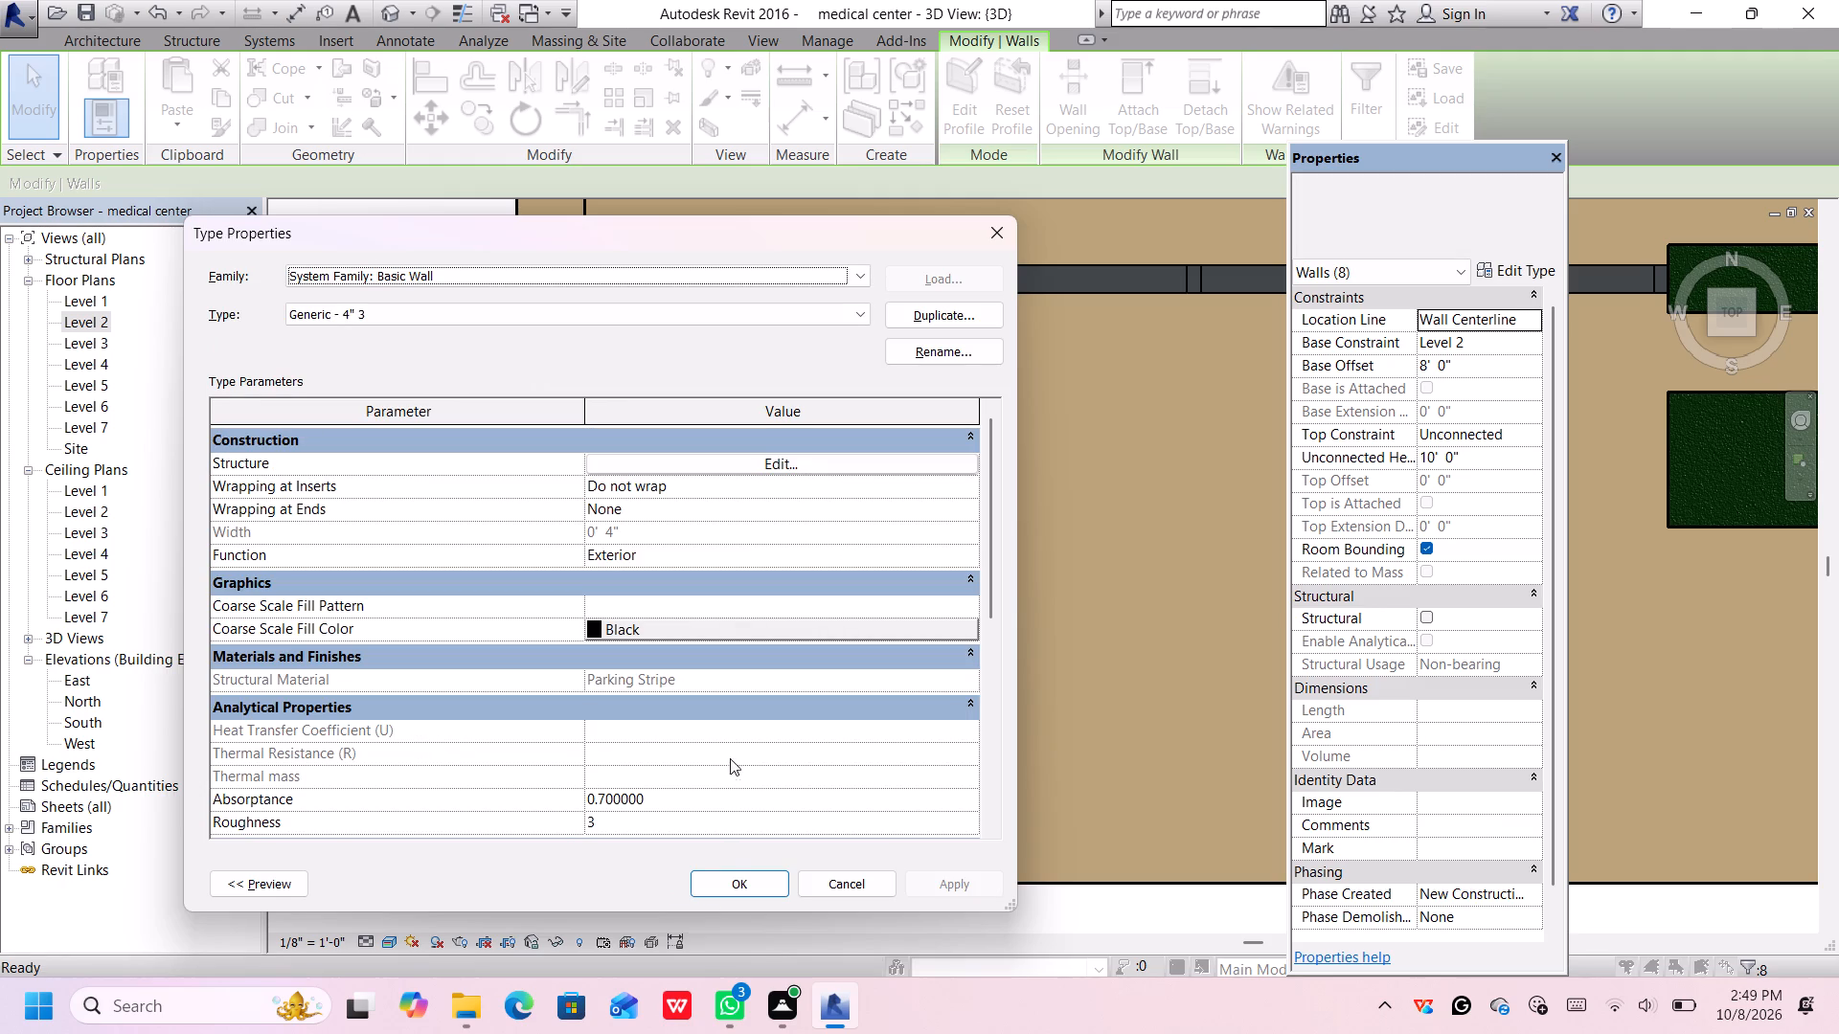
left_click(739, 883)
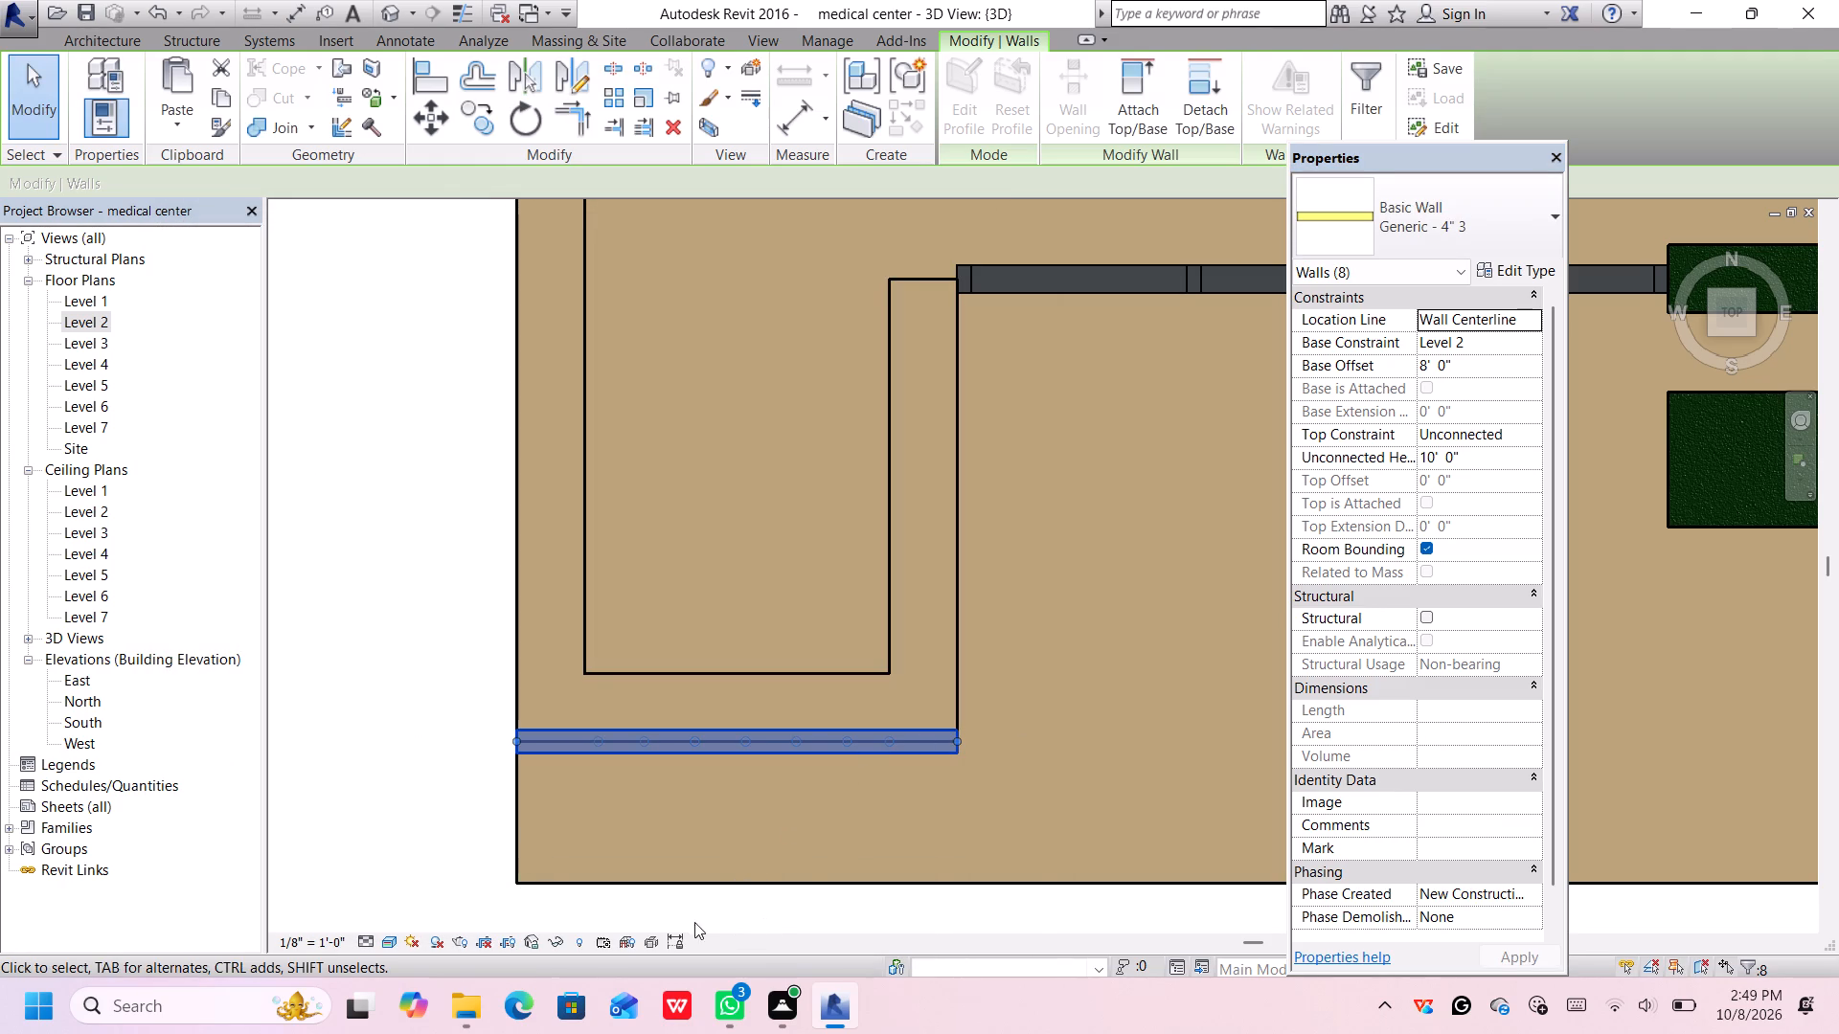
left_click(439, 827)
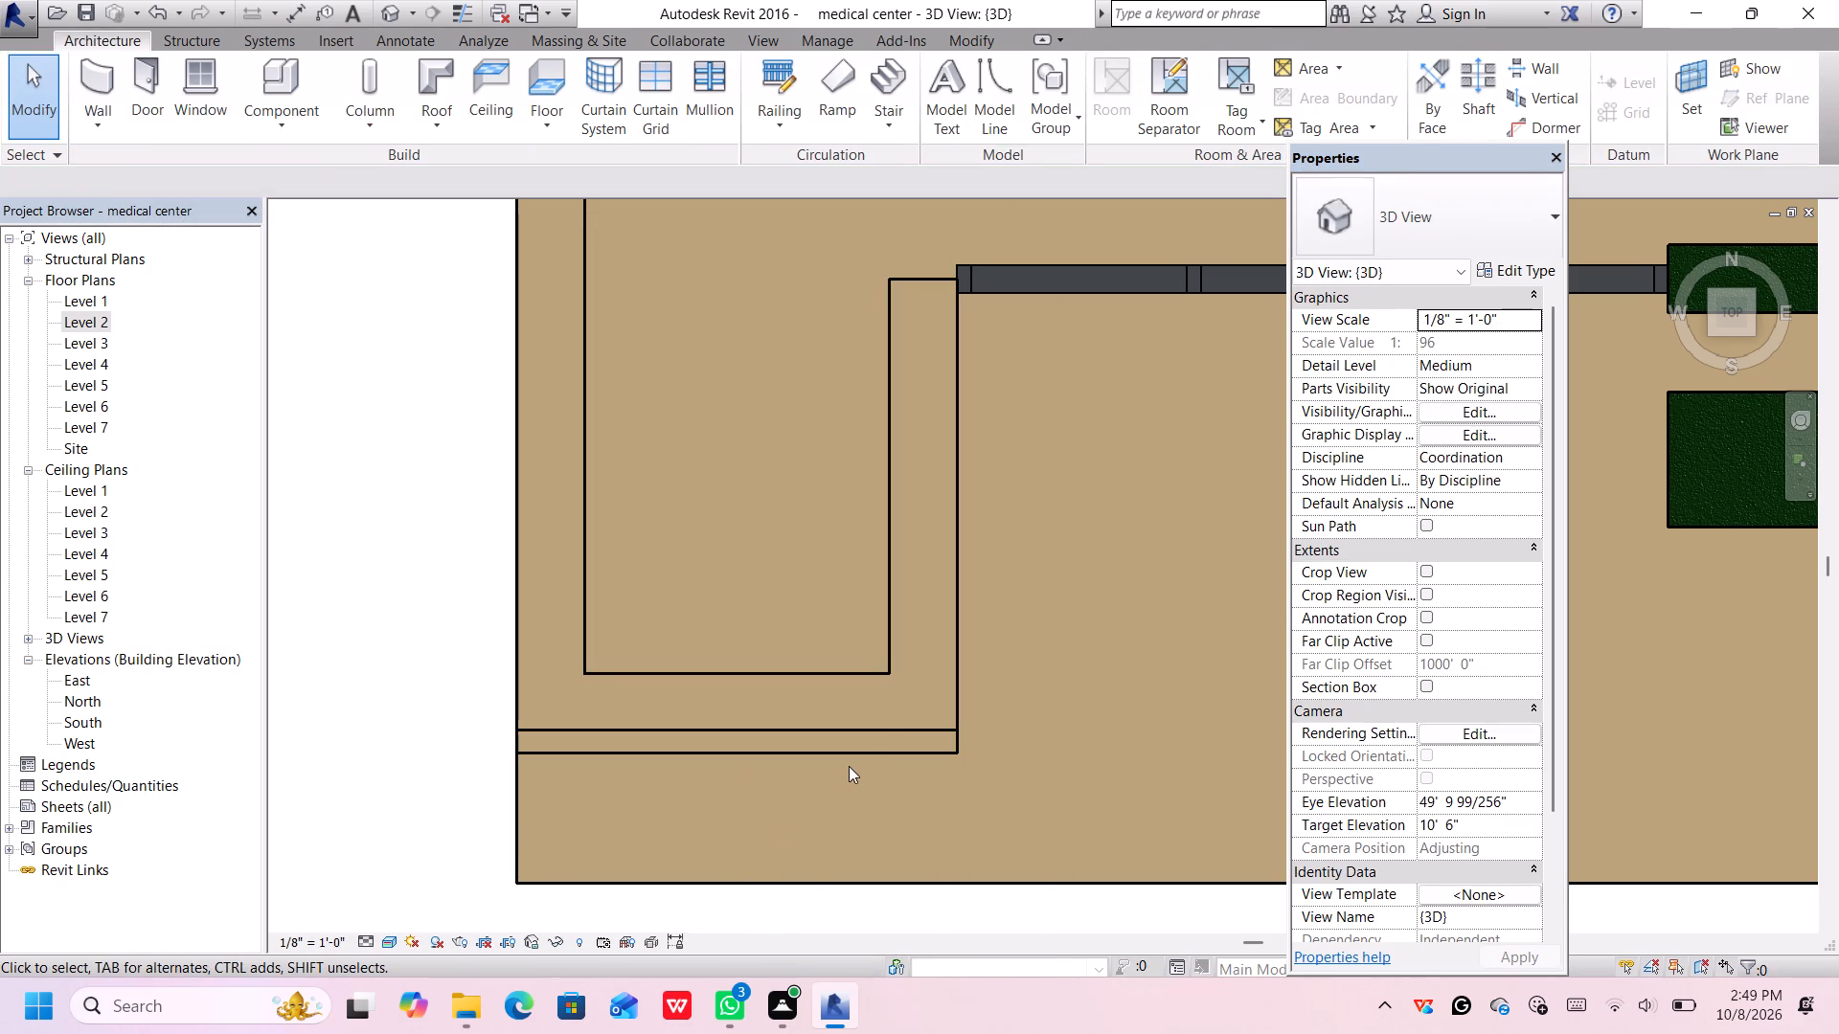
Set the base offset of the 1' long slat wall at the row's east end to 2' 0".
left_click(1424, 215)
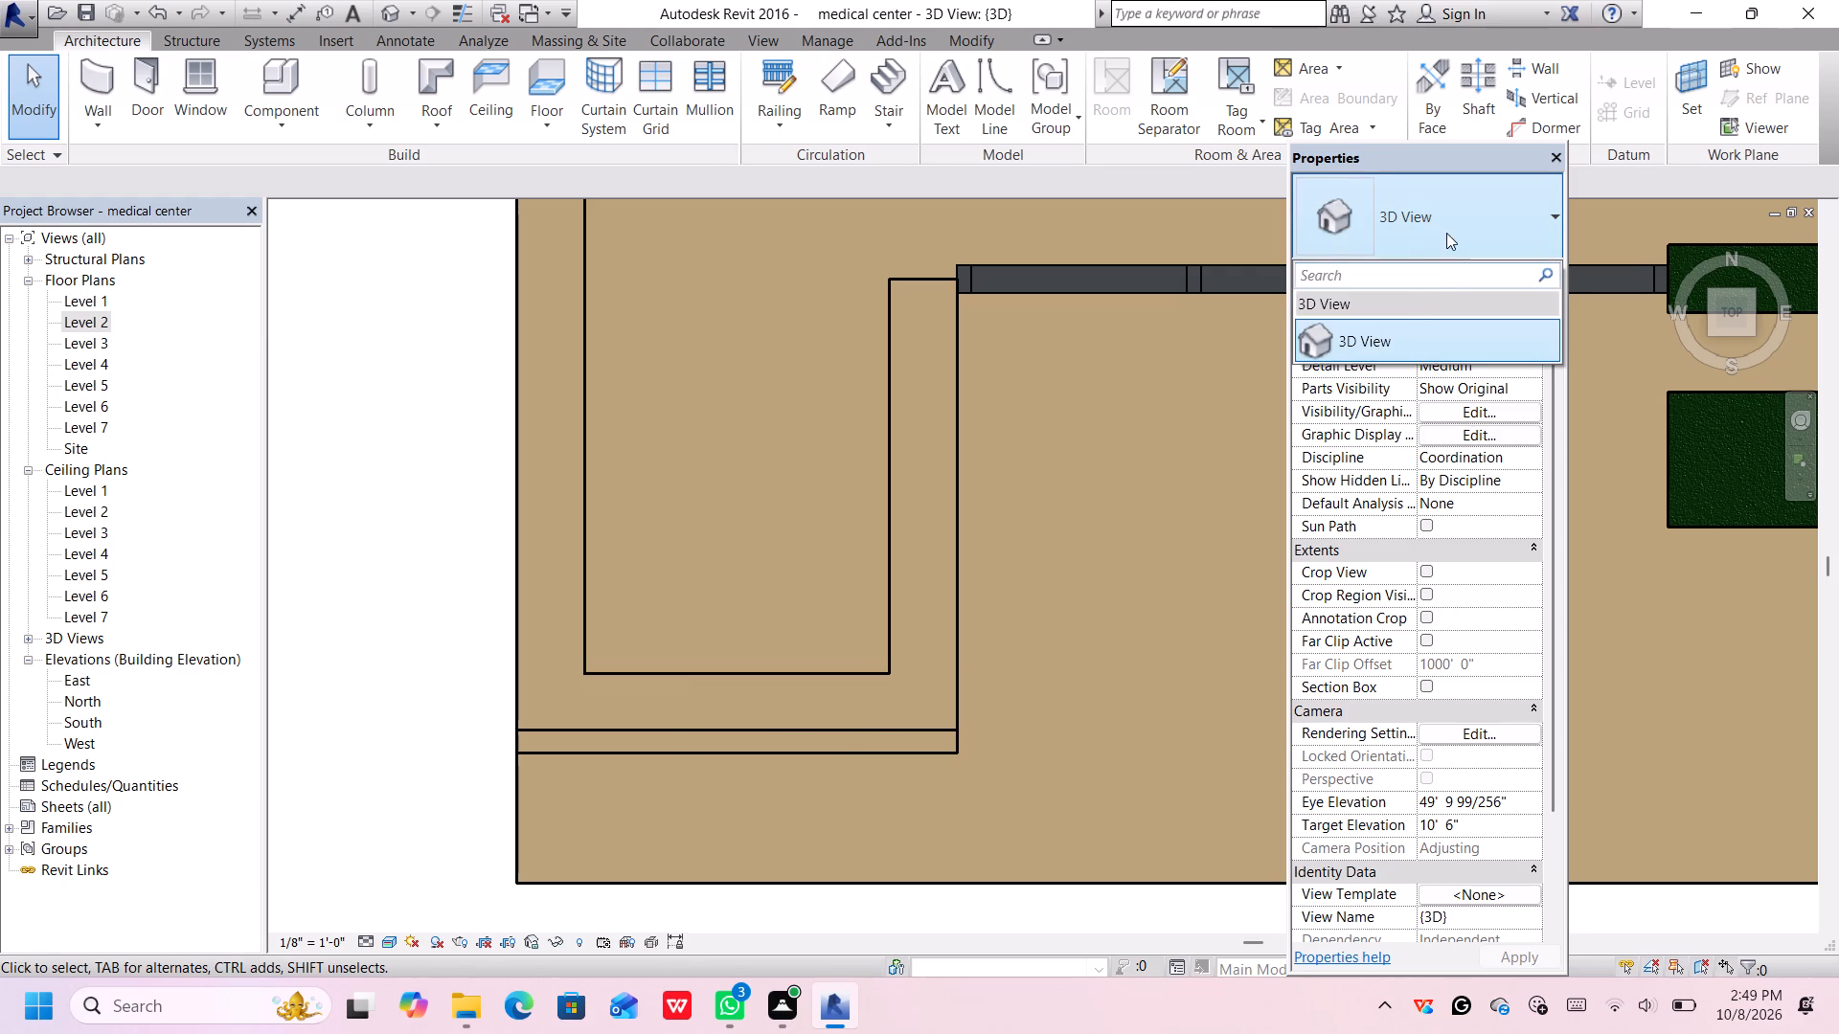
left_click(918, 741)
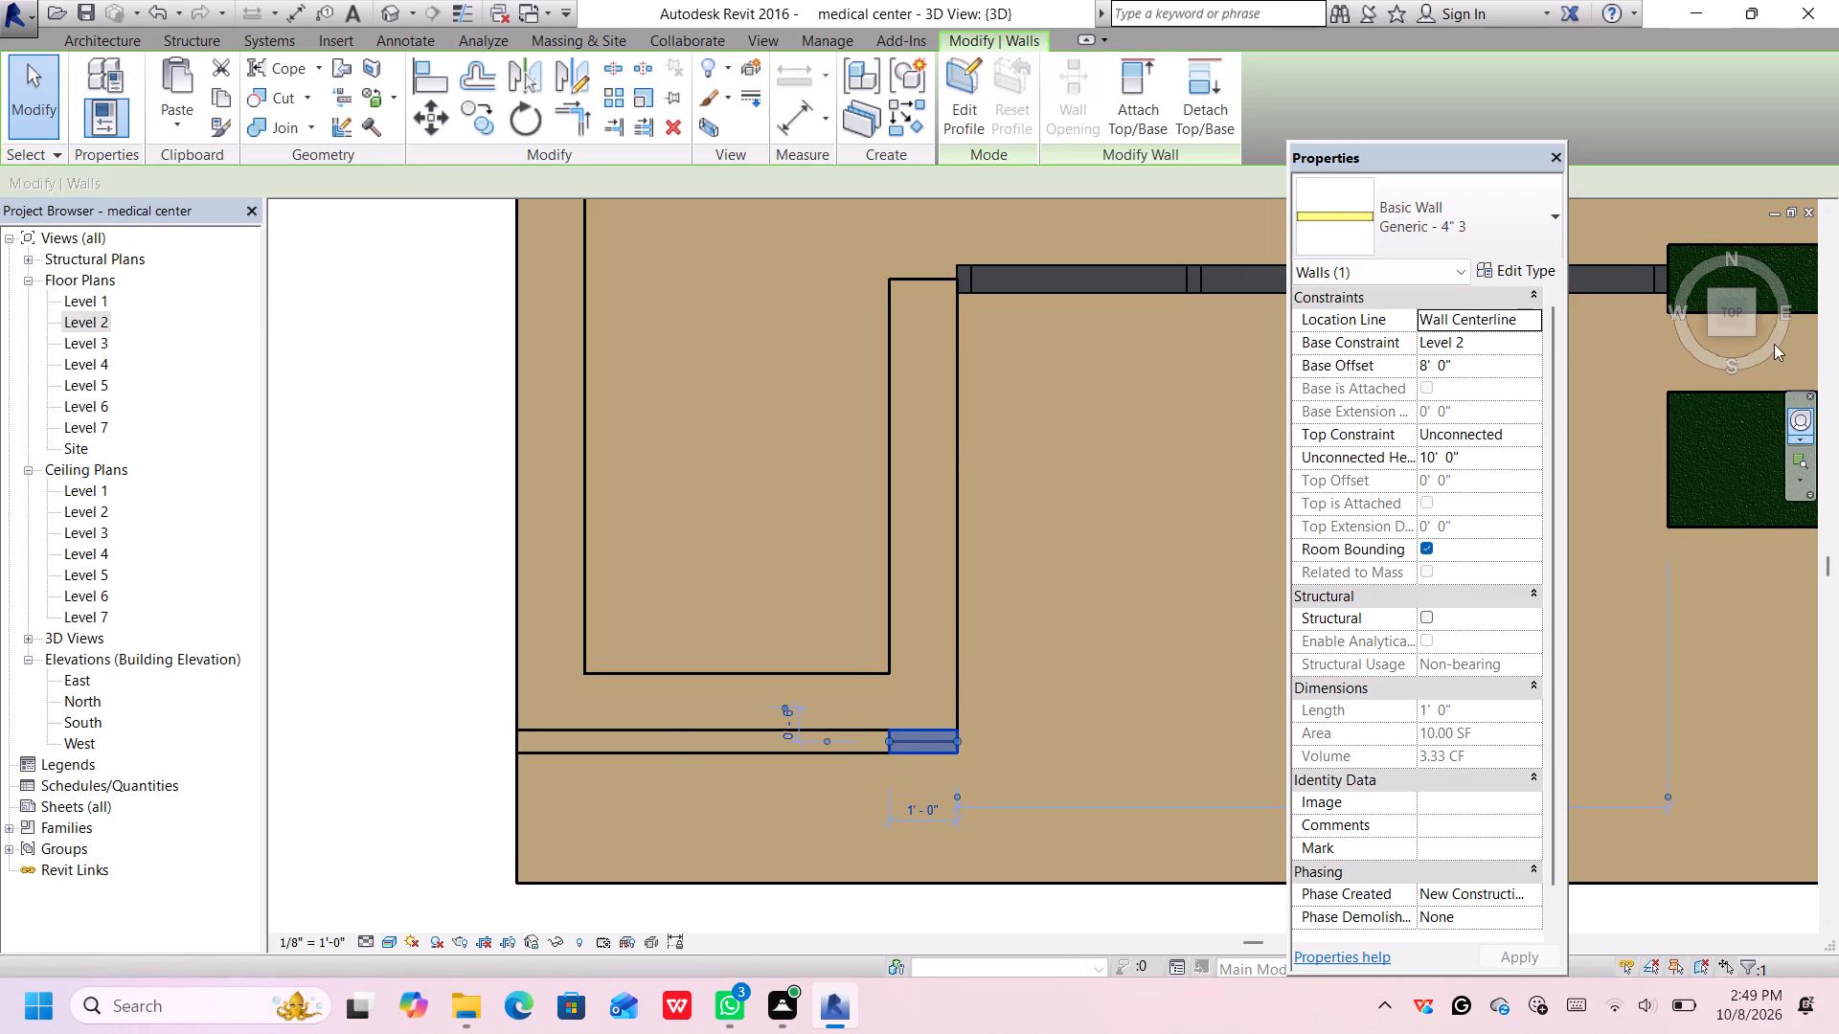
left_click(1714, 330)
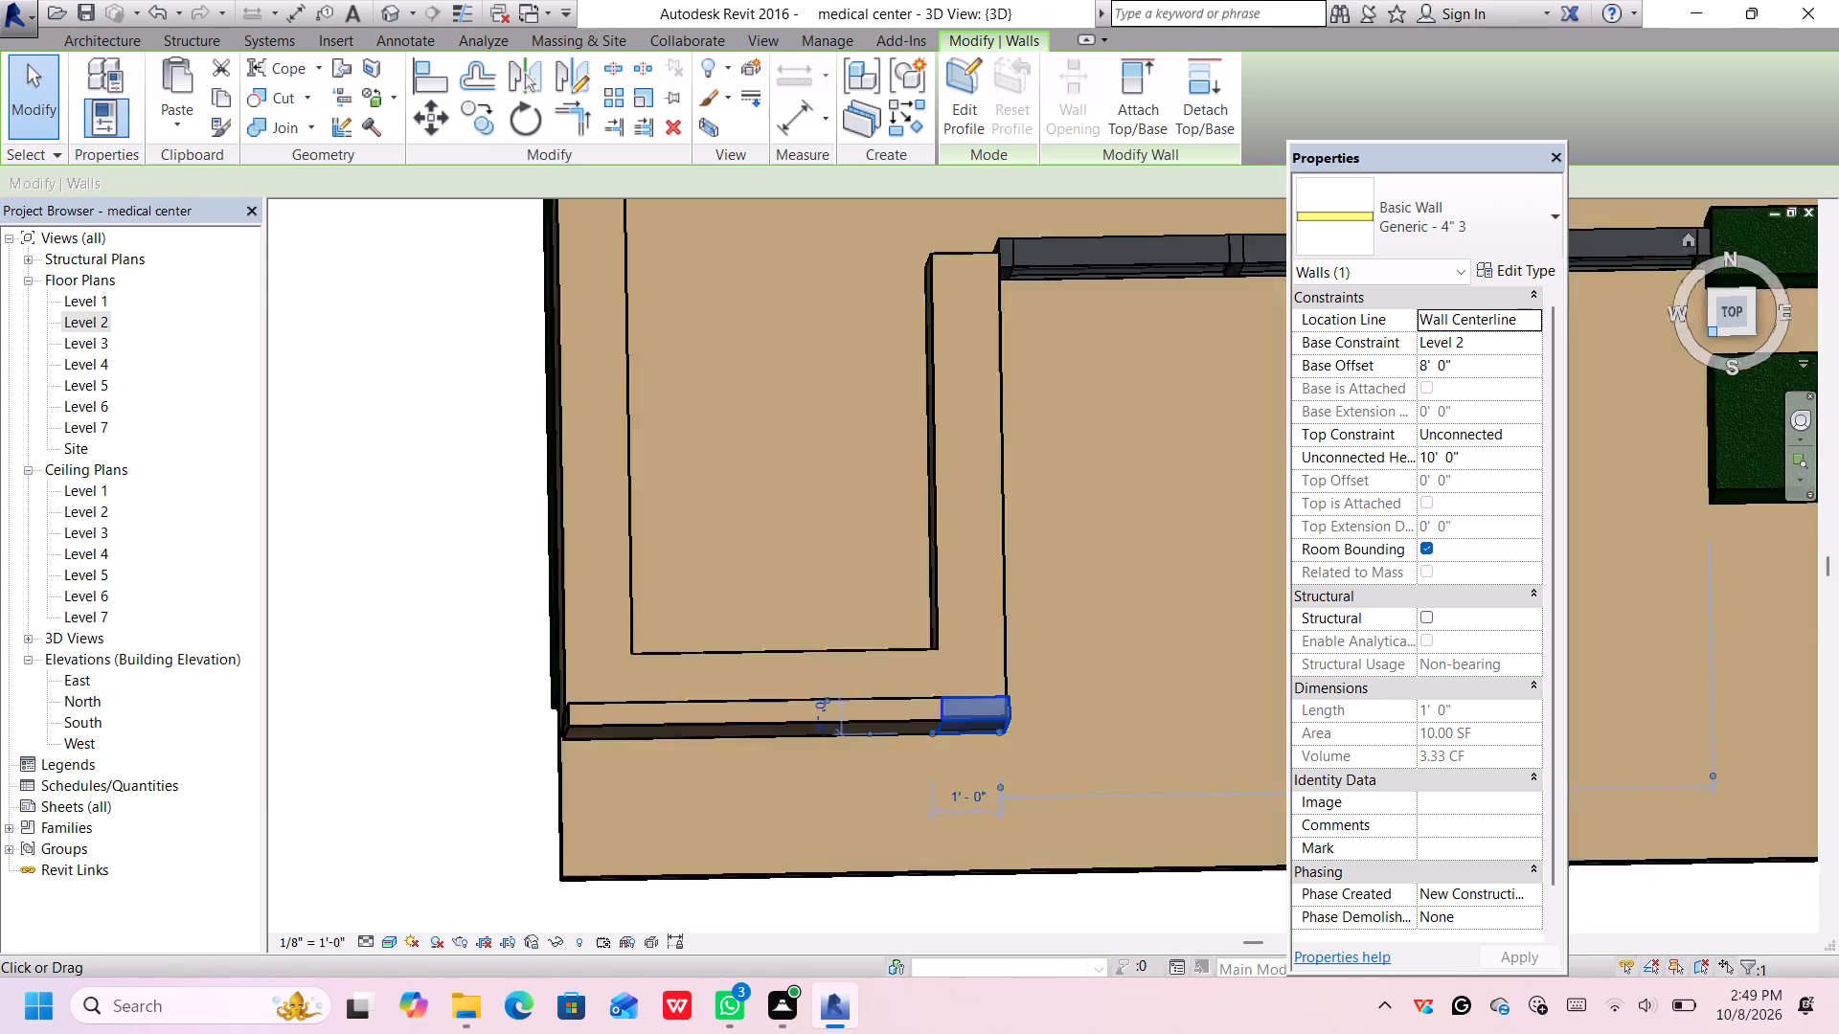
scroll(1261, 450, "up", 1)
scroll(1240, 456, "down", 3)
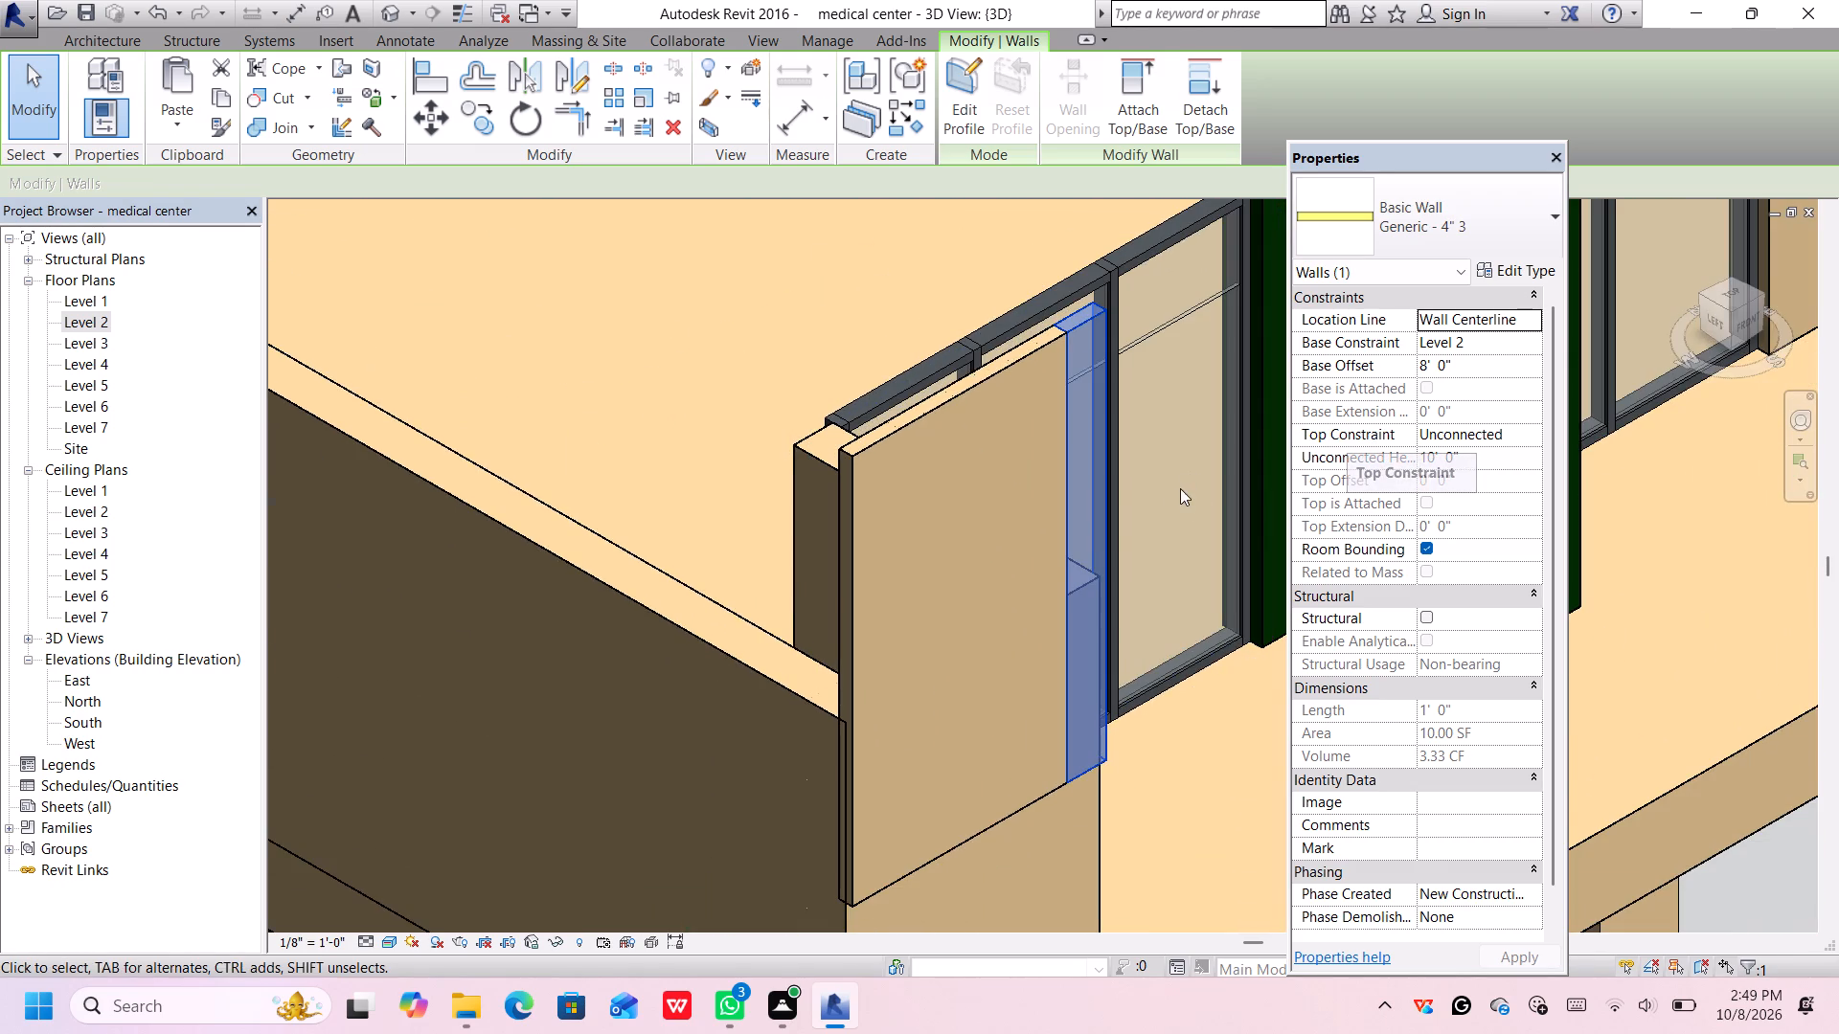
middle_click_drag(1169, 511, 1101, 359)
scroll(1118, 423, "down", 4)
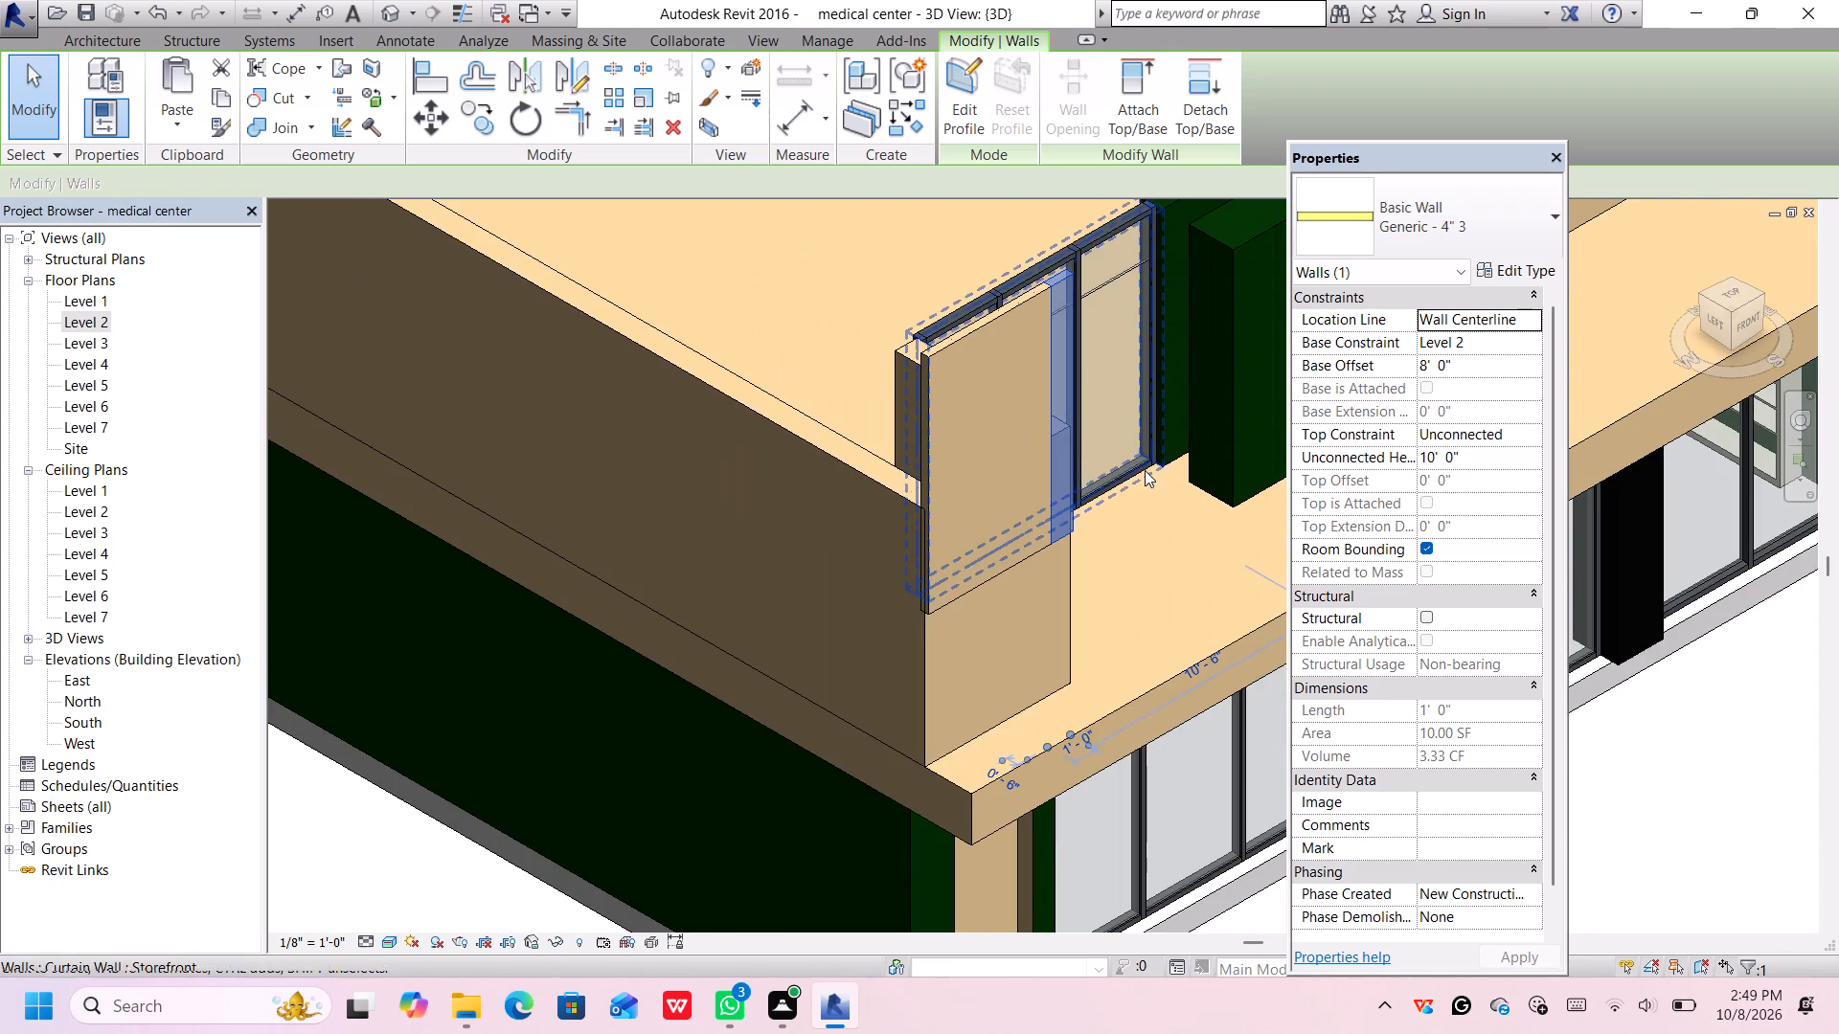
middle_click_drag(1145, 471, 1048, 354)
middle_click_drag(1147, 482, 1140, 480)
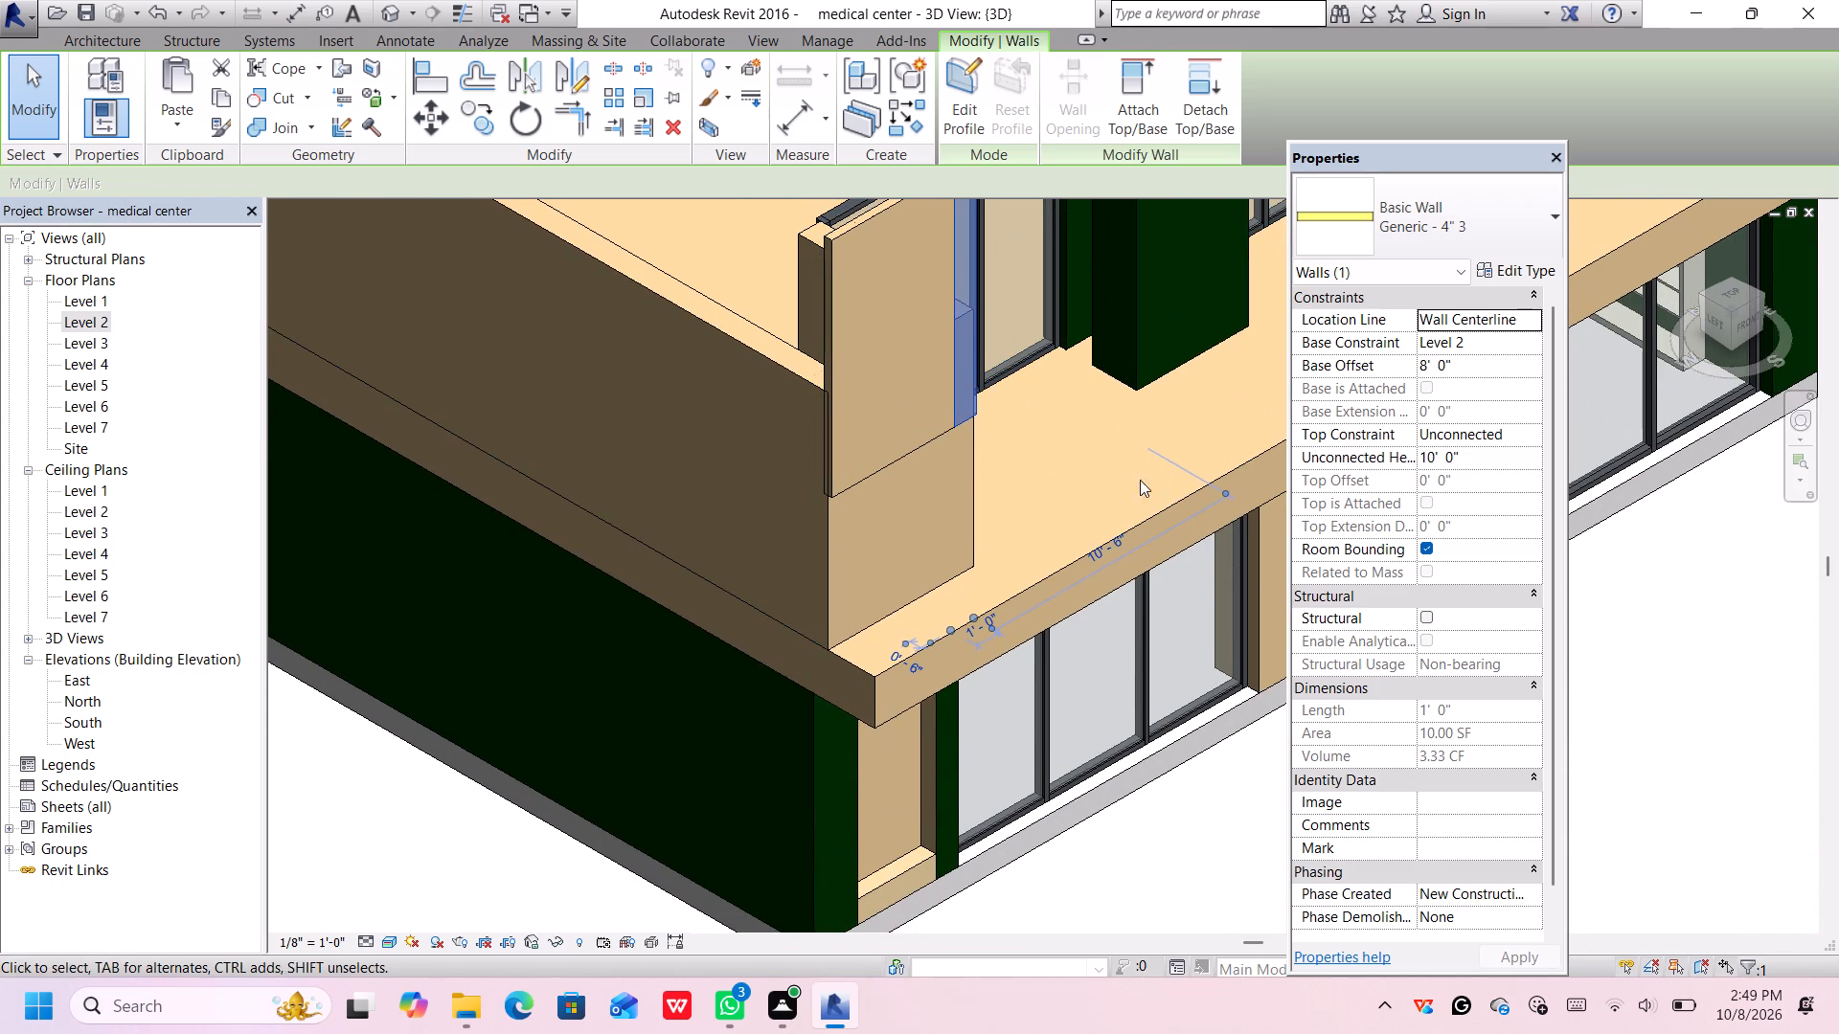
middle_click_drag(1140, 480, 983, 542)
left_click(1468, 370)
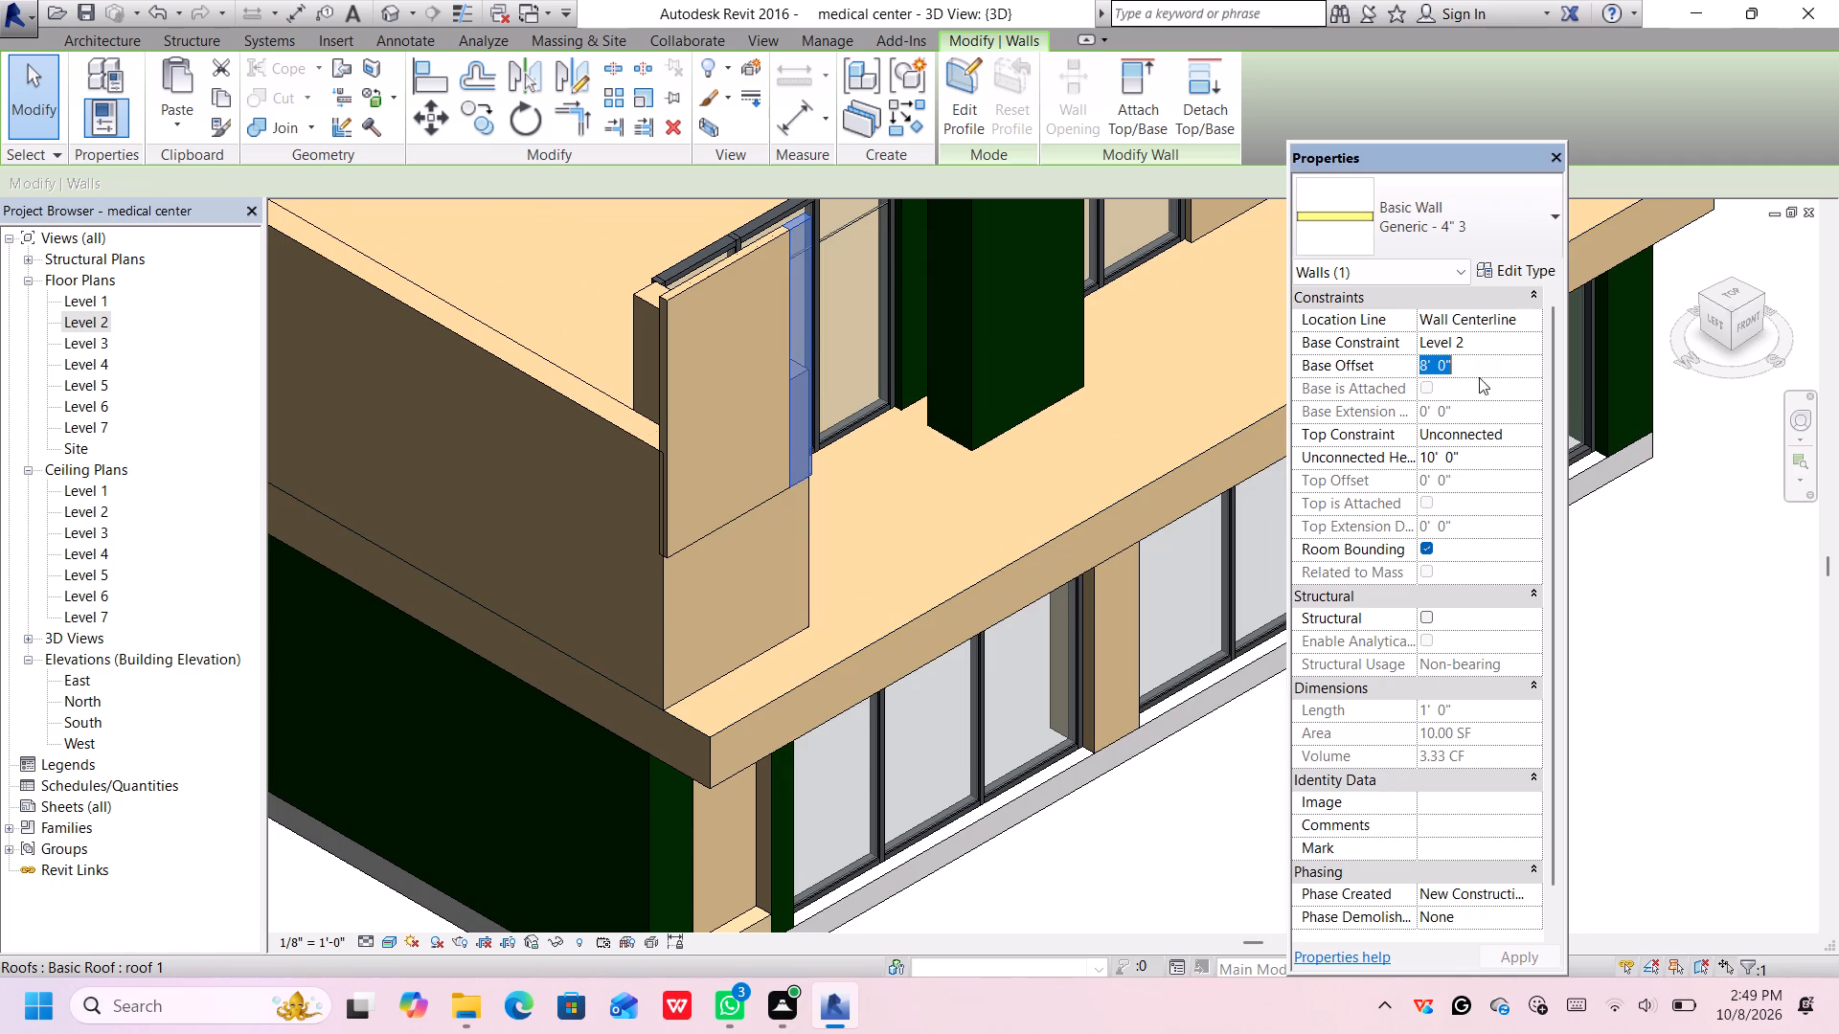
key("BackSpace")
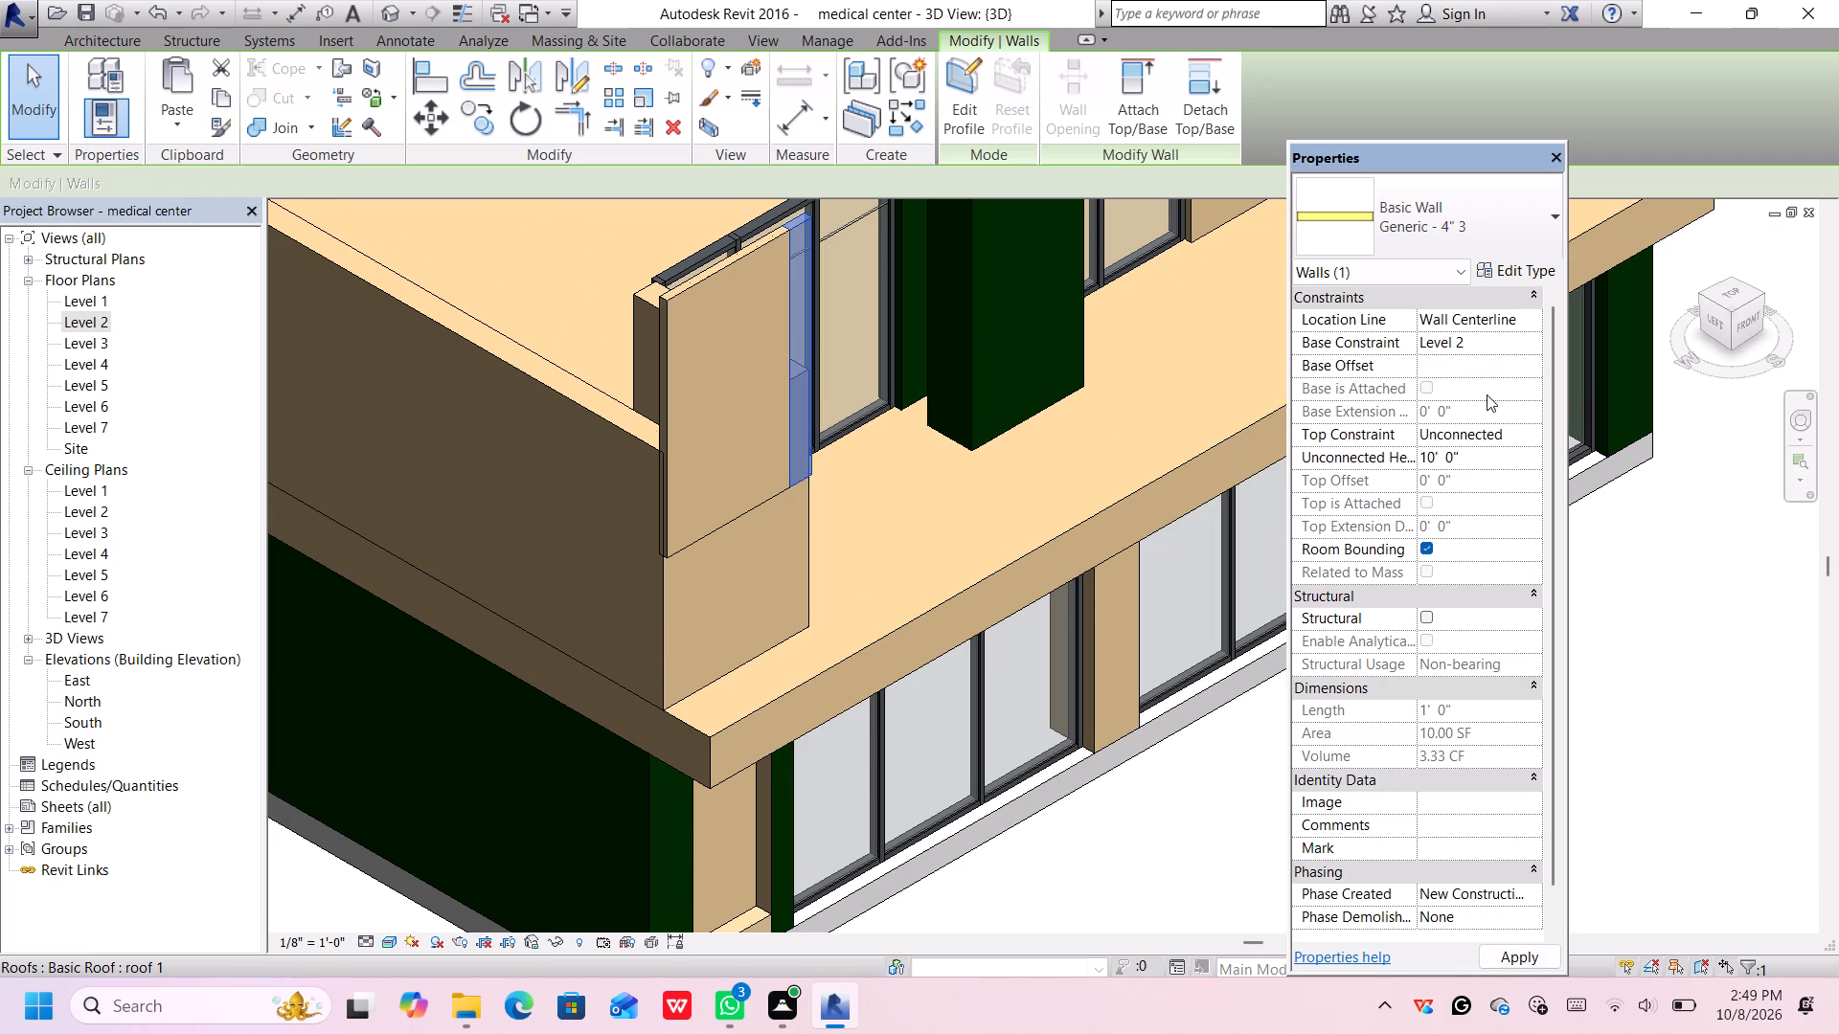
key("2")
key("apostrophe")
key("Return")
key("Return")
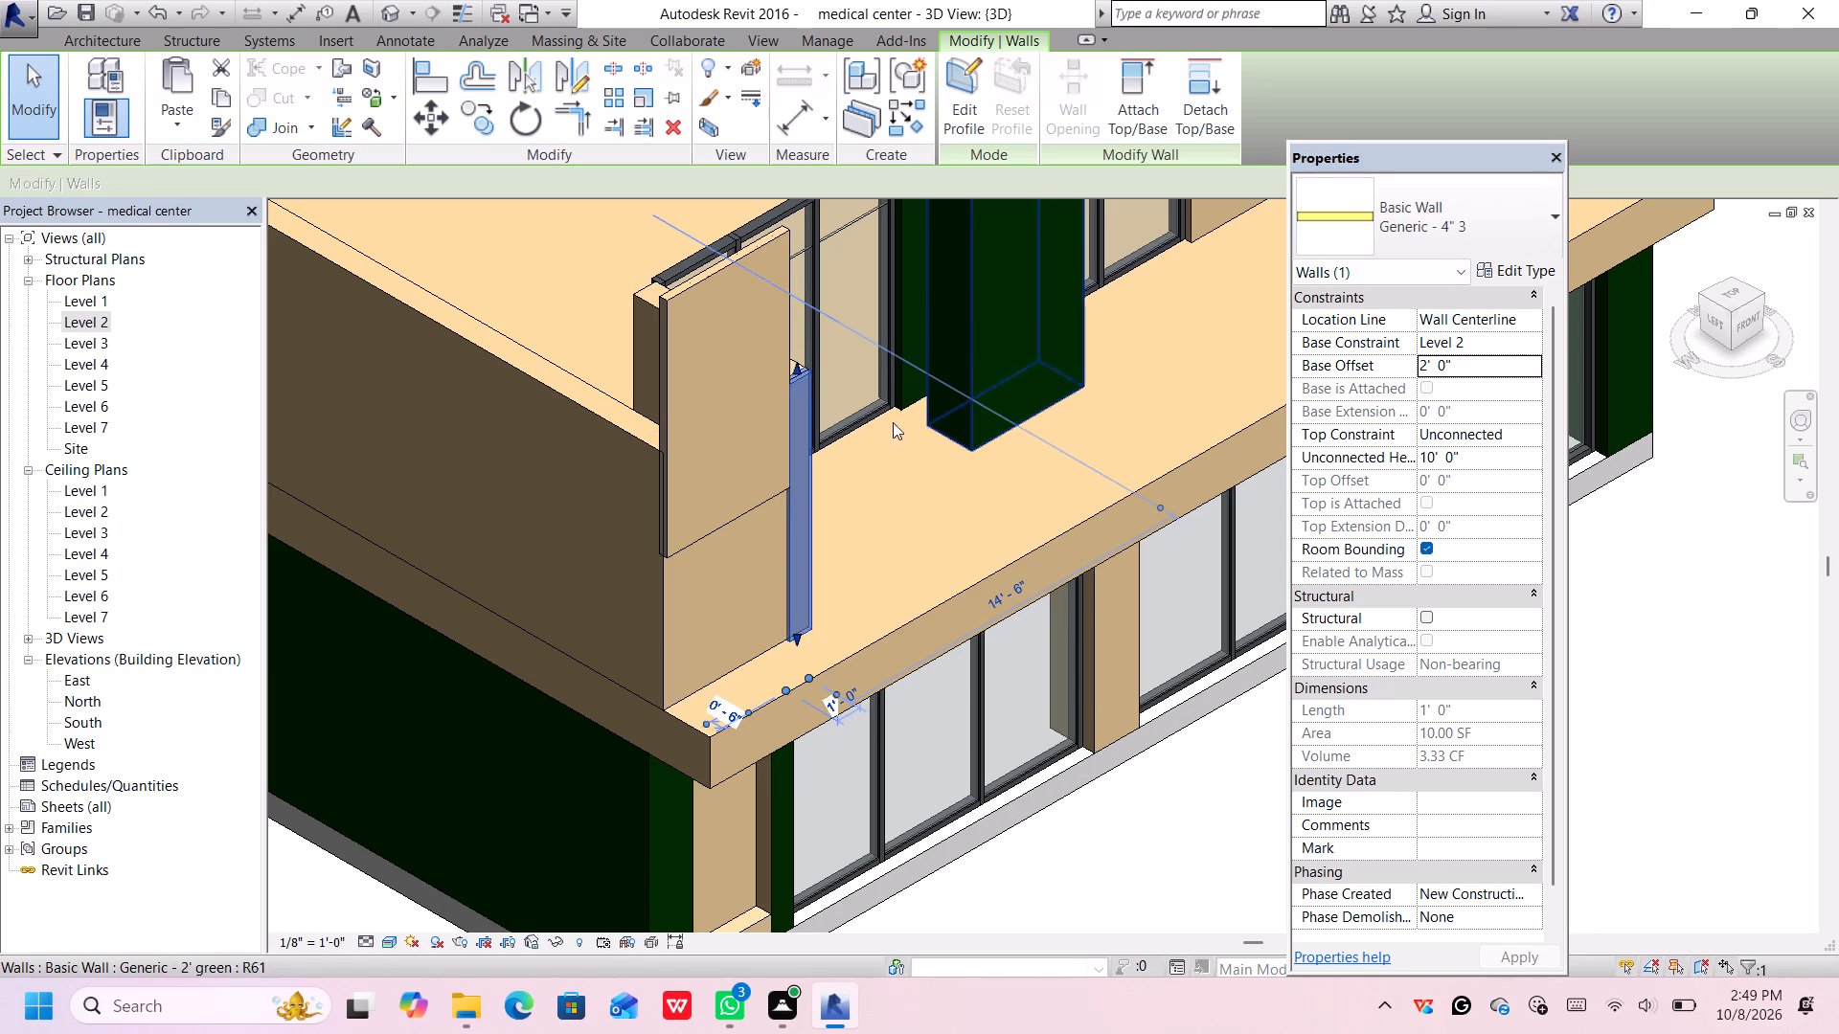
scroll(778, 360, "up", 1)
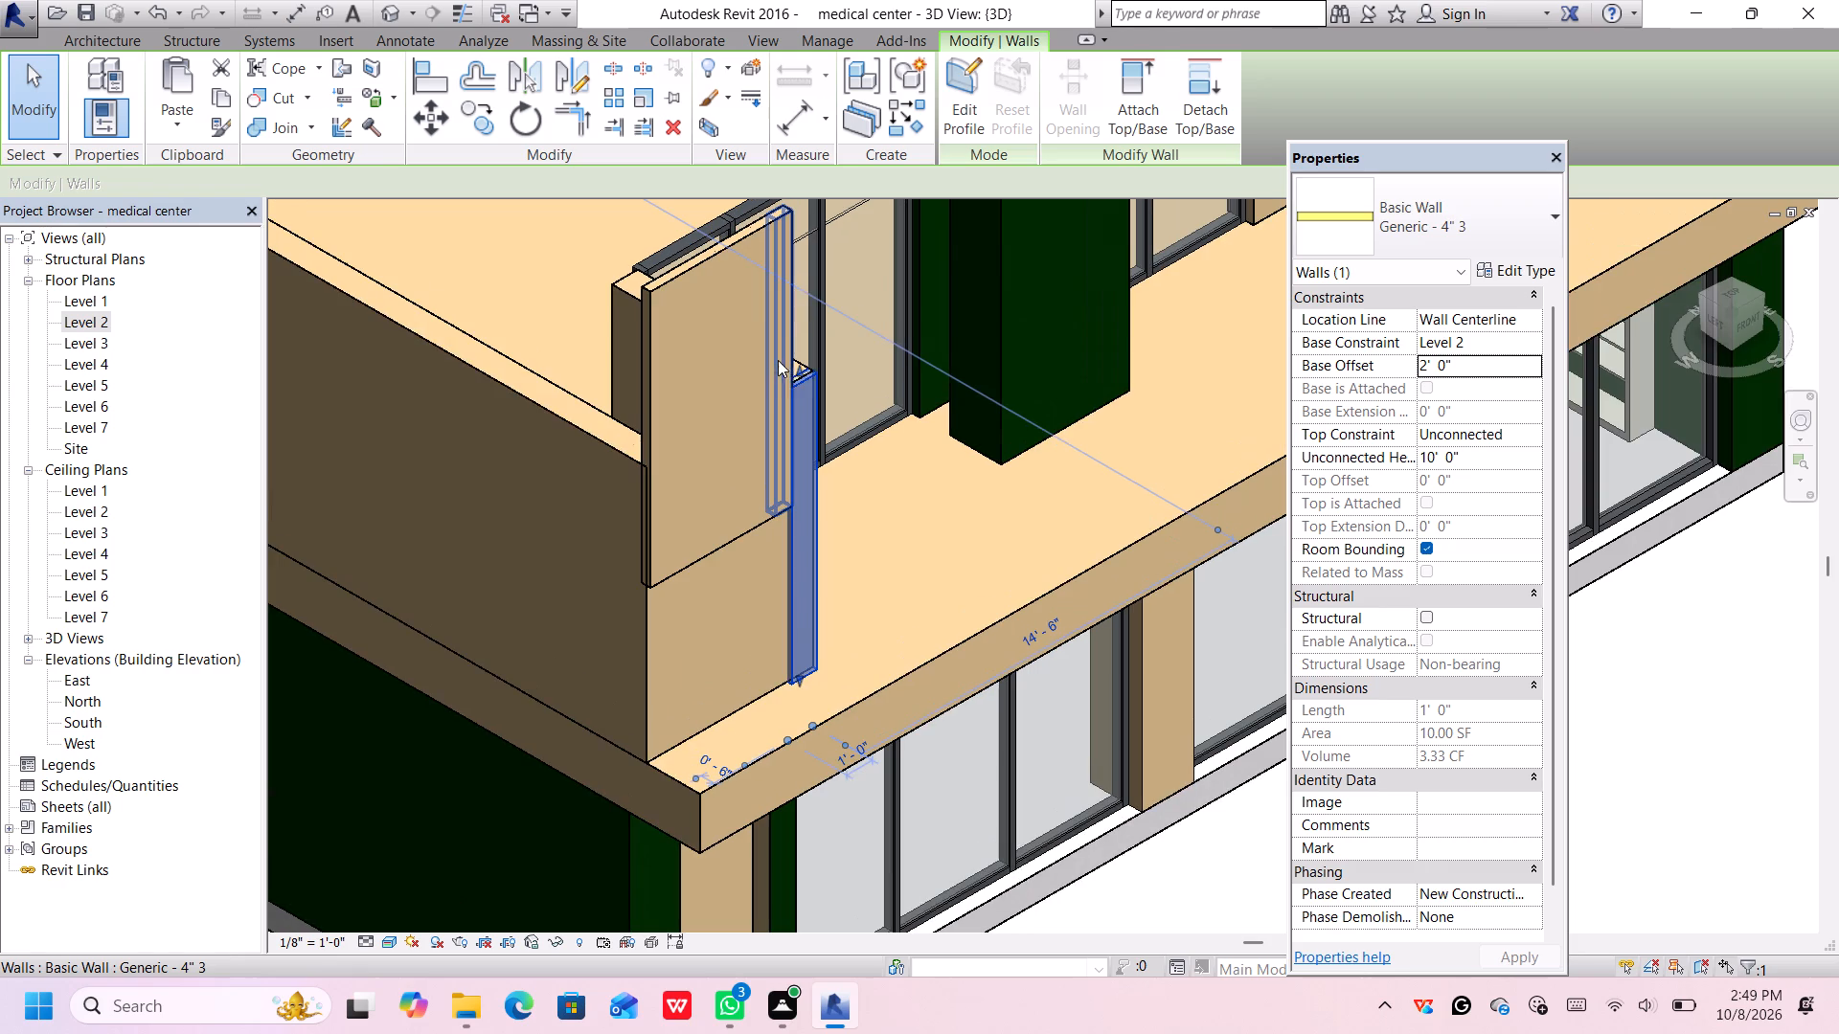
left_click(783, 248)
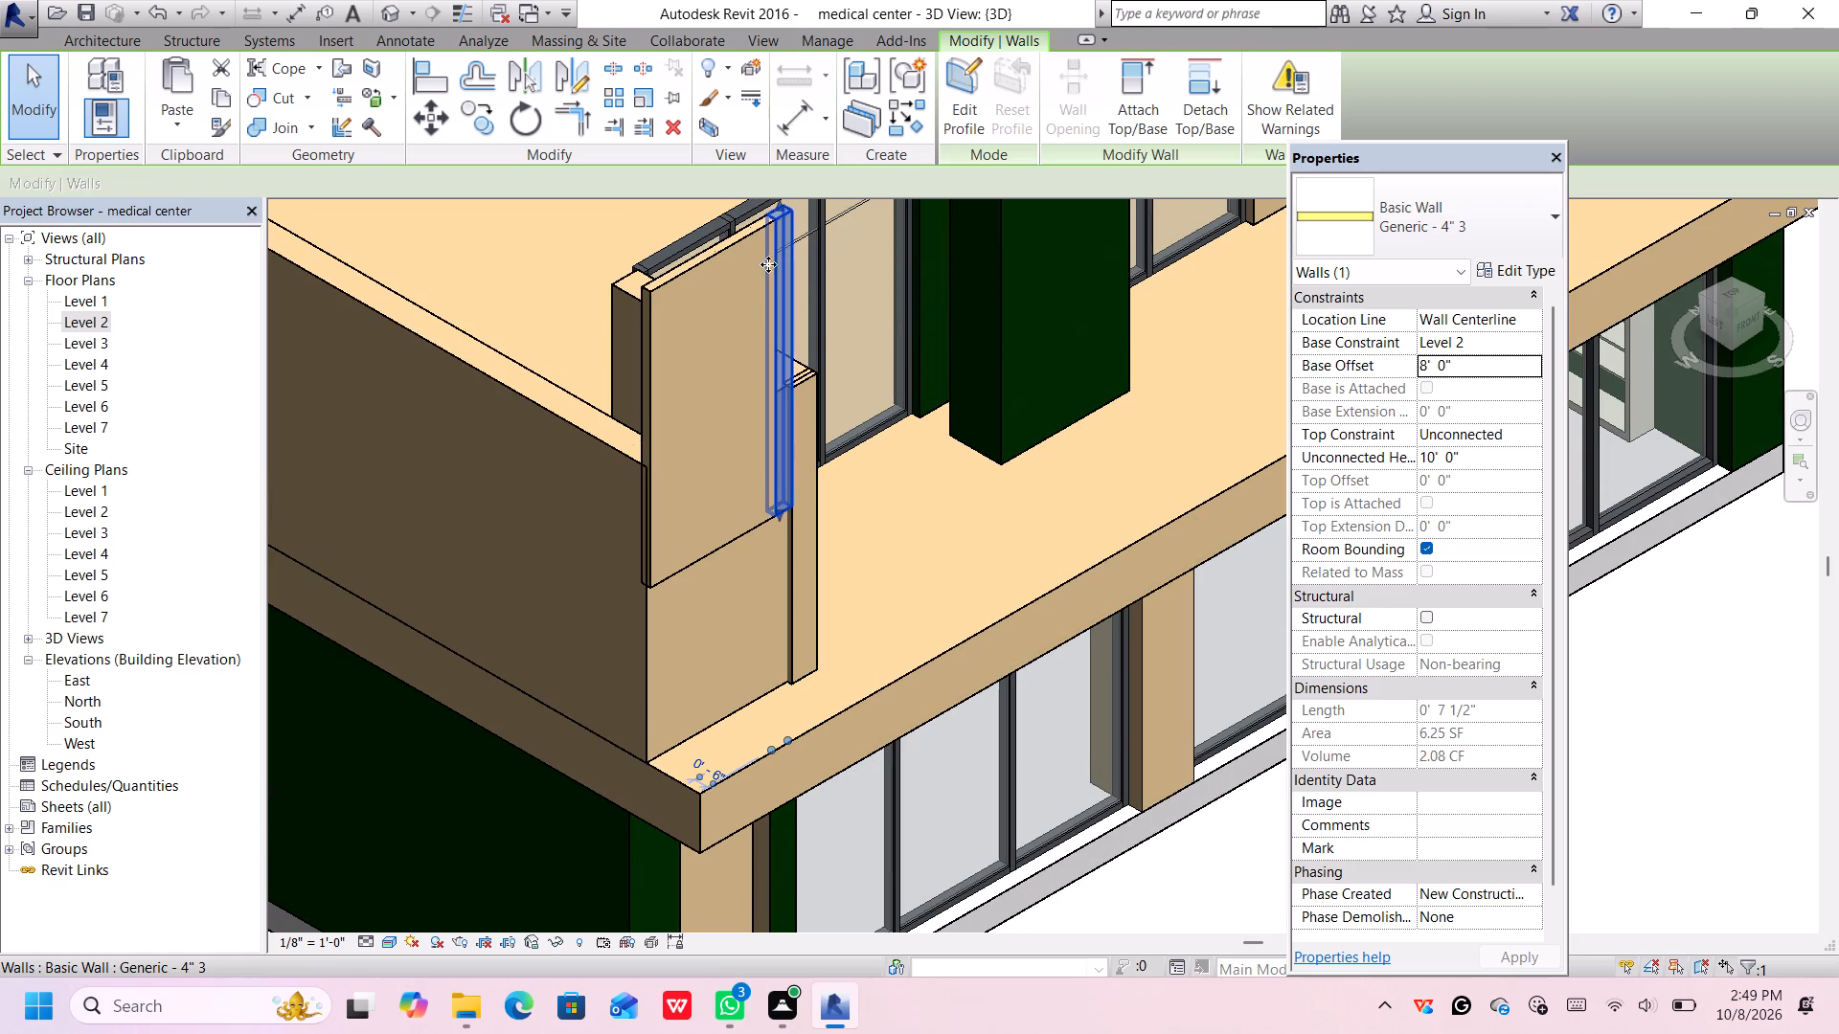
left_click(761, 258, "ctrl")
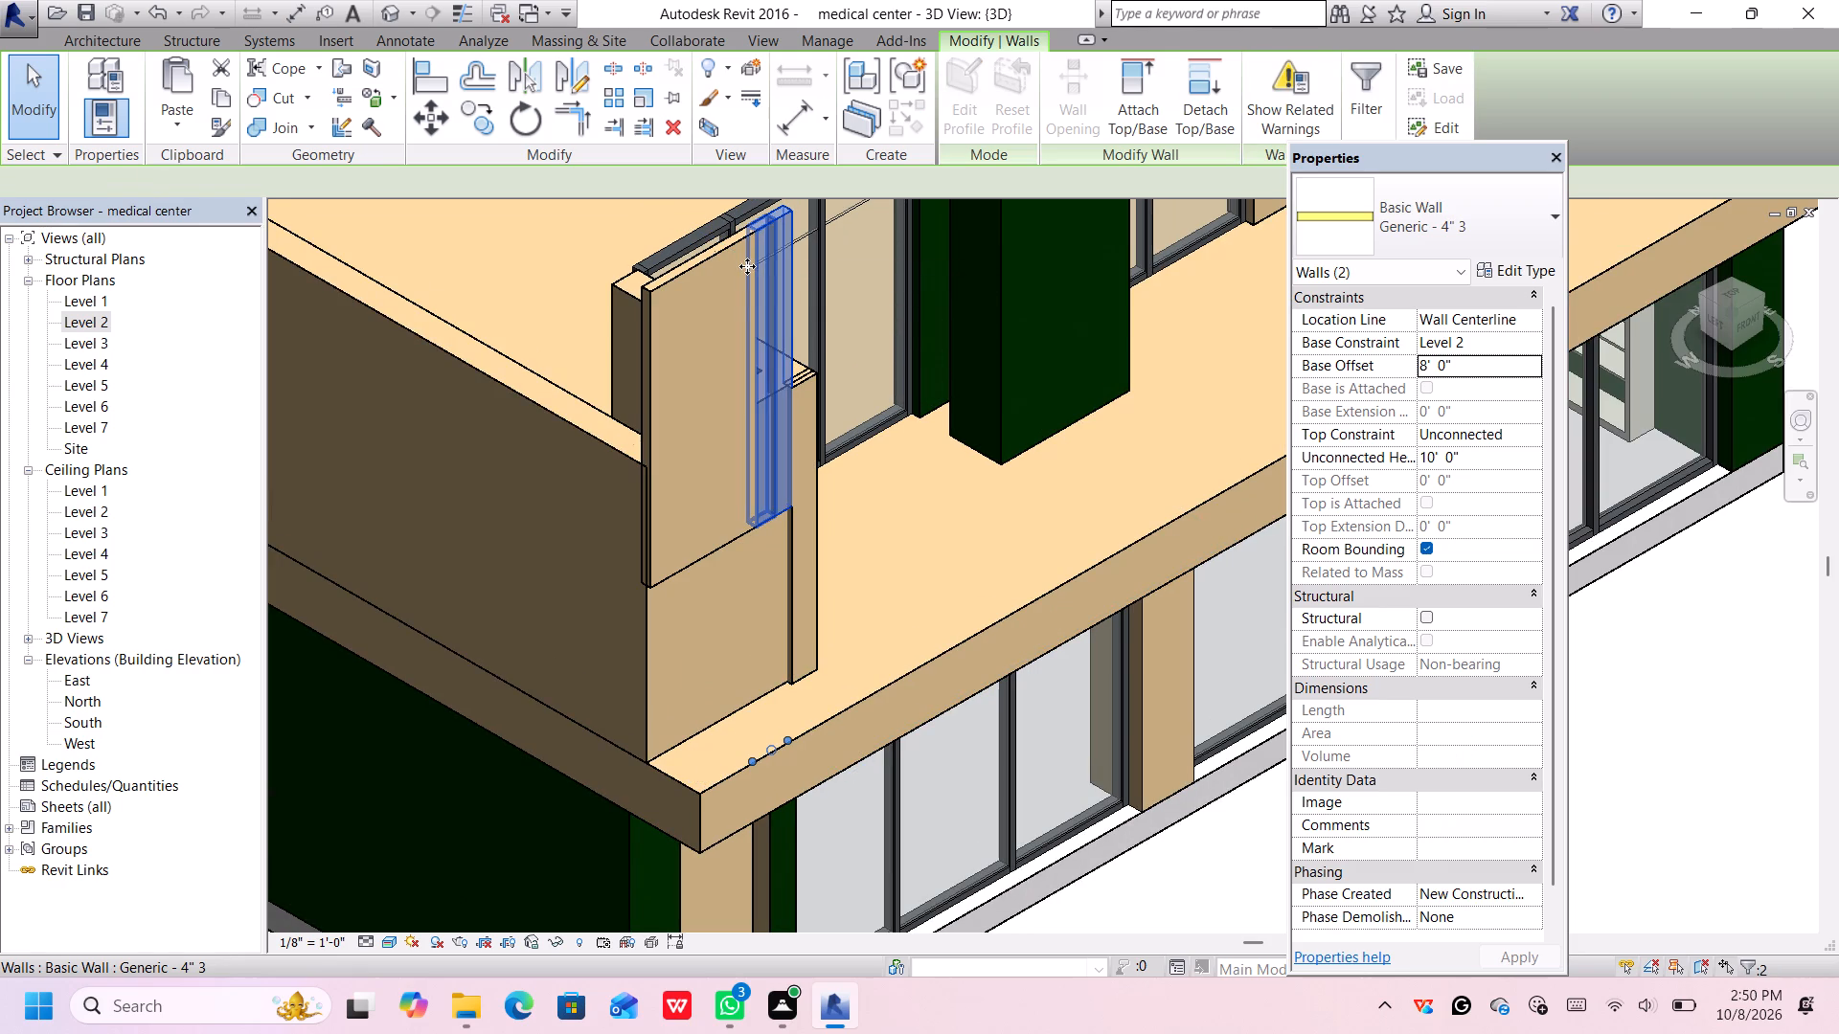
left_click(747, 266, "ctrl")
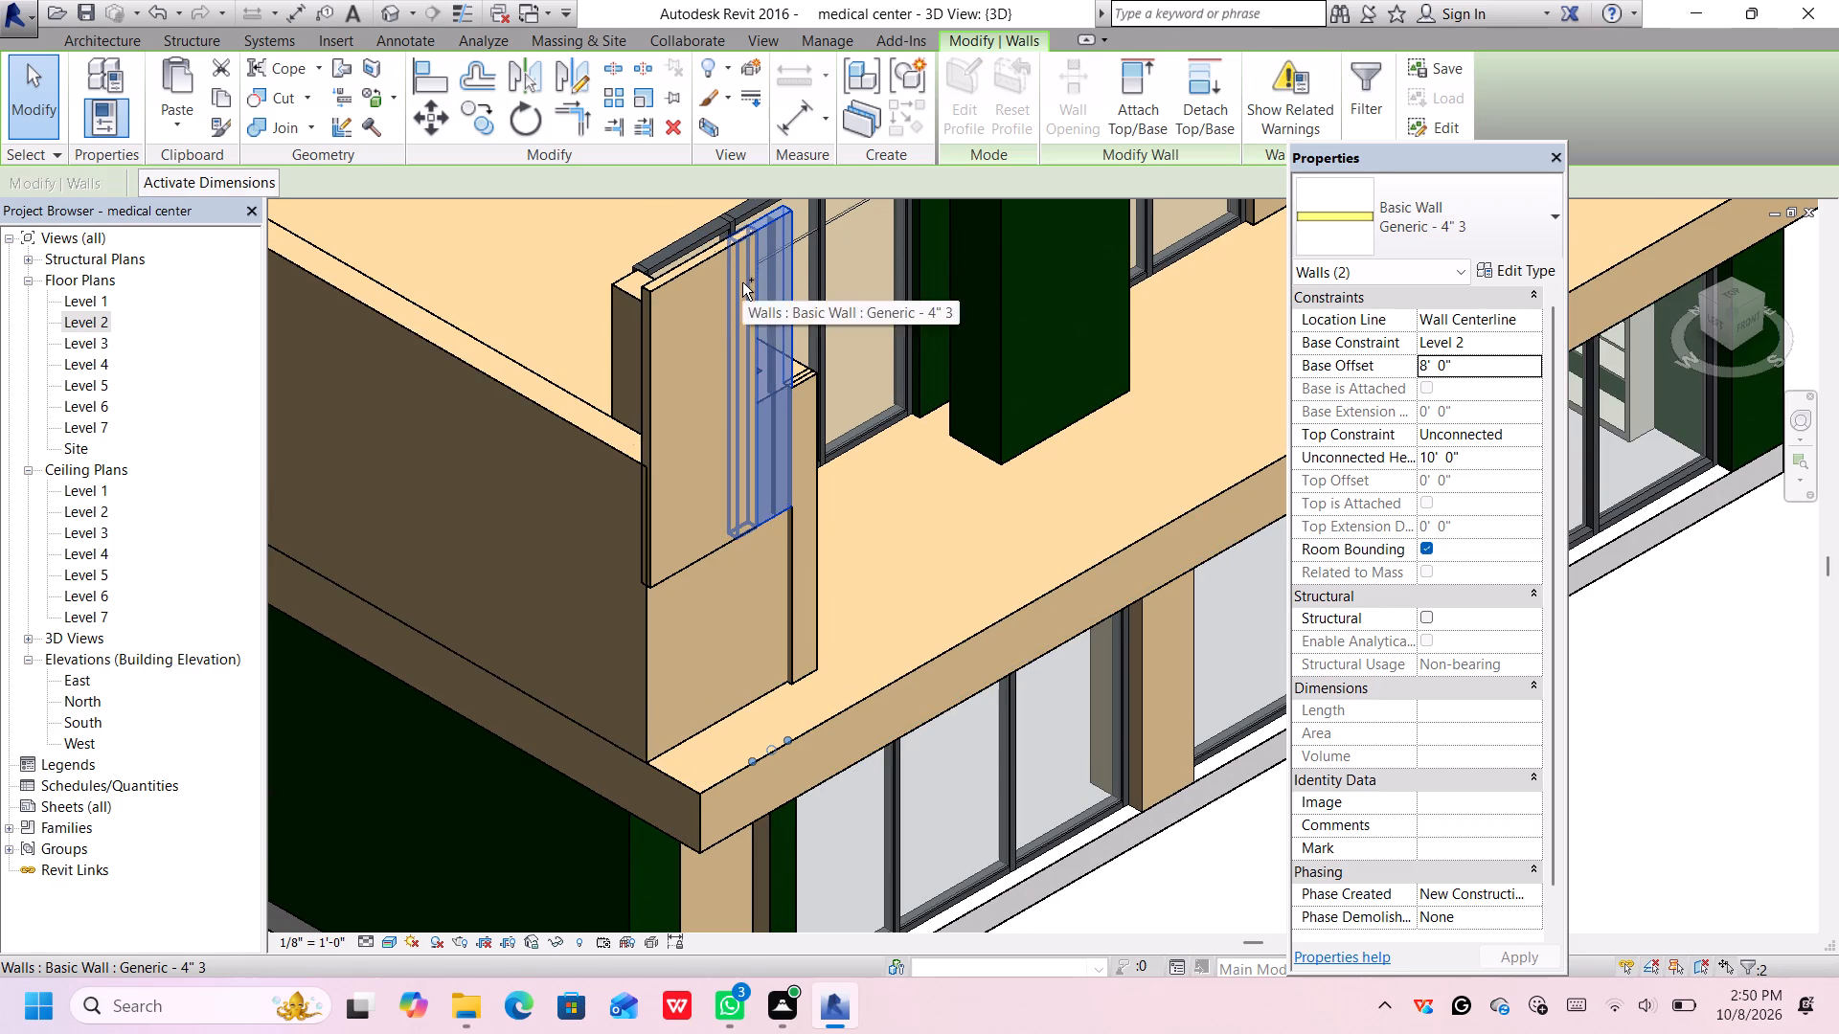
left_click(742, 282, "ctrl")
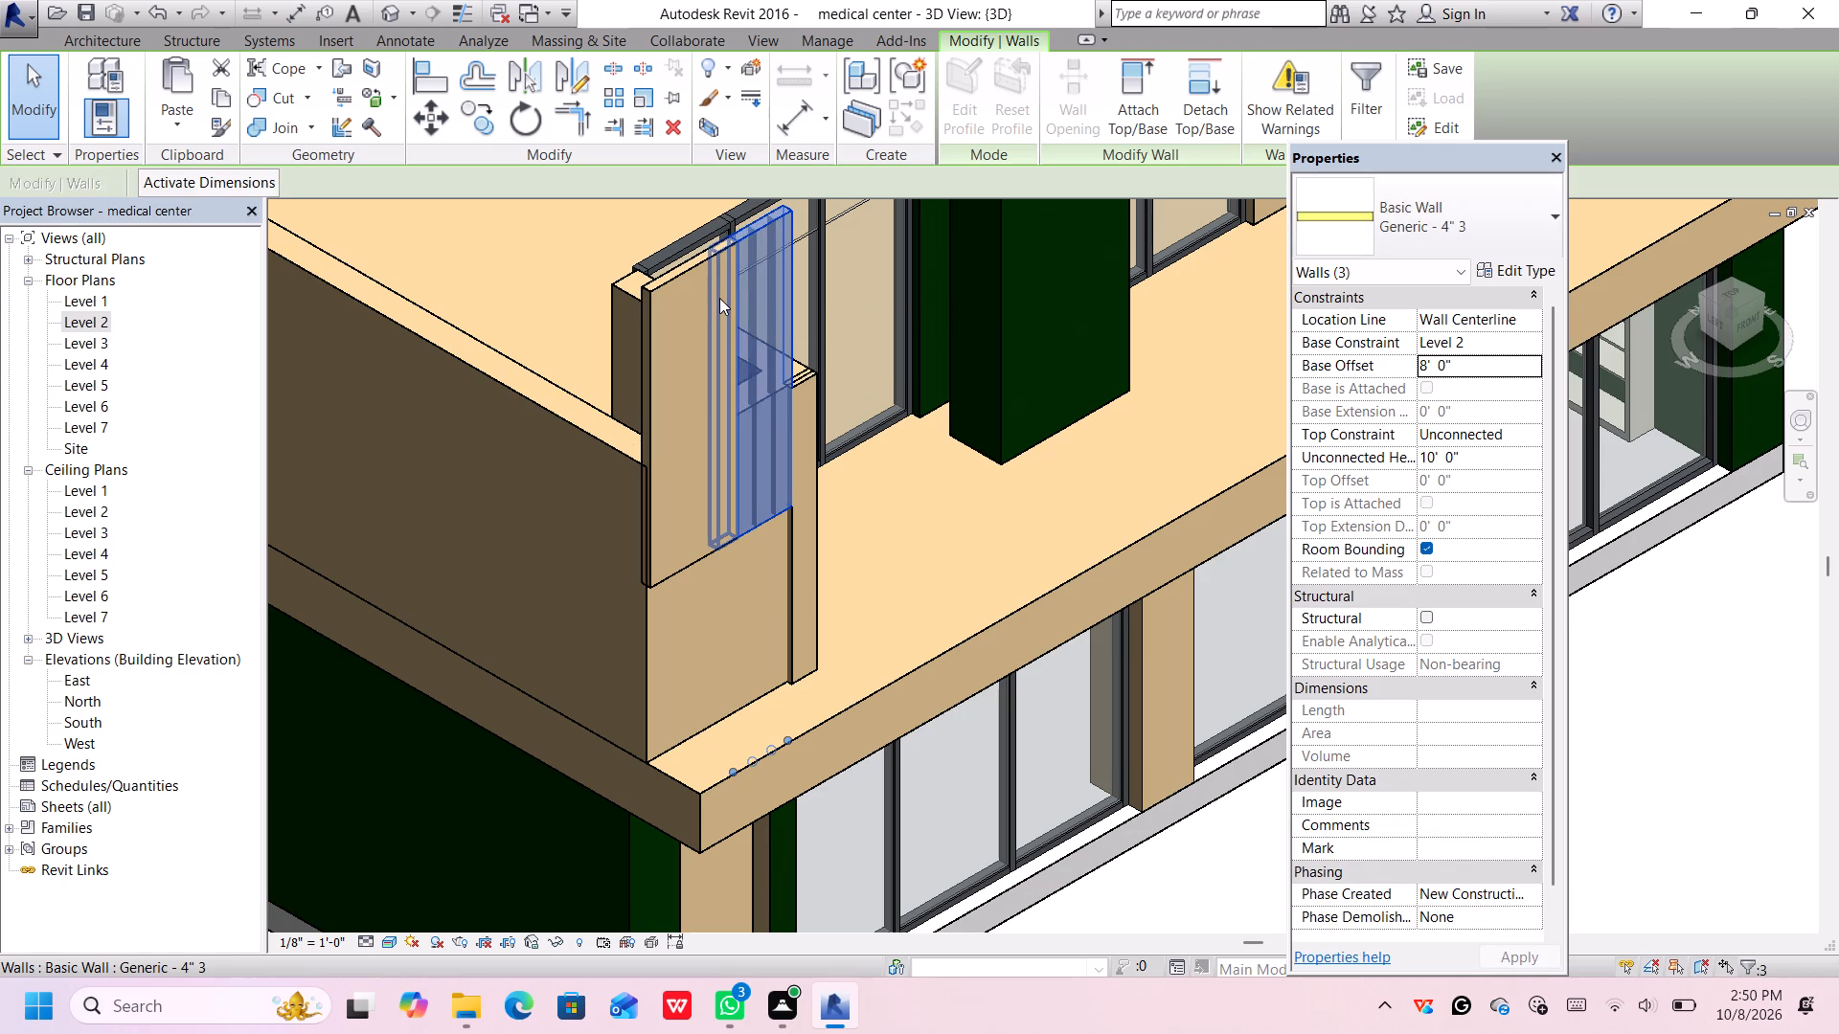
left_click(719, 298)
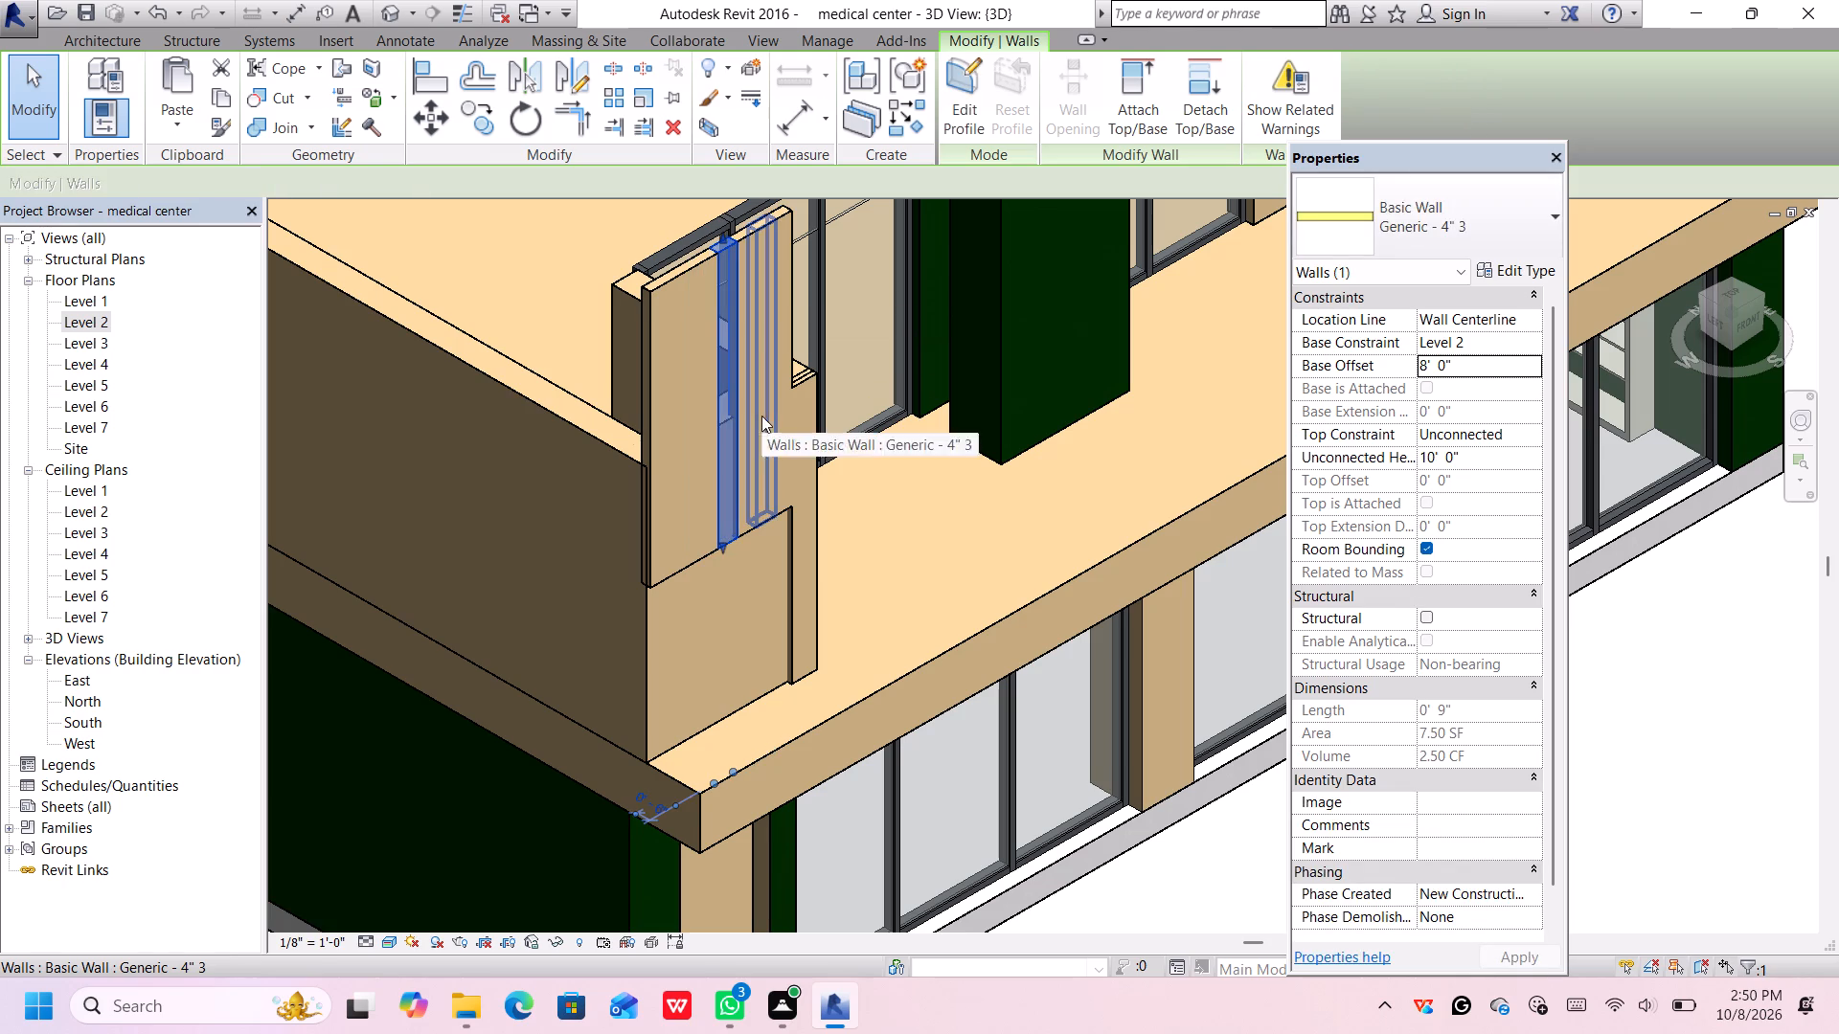
Undo the base offset and wall type changes on the slats, back to the Generic - 4" Brick type.
key("ctrl+z")
key("ctrl+z")
key("ctrl+z")
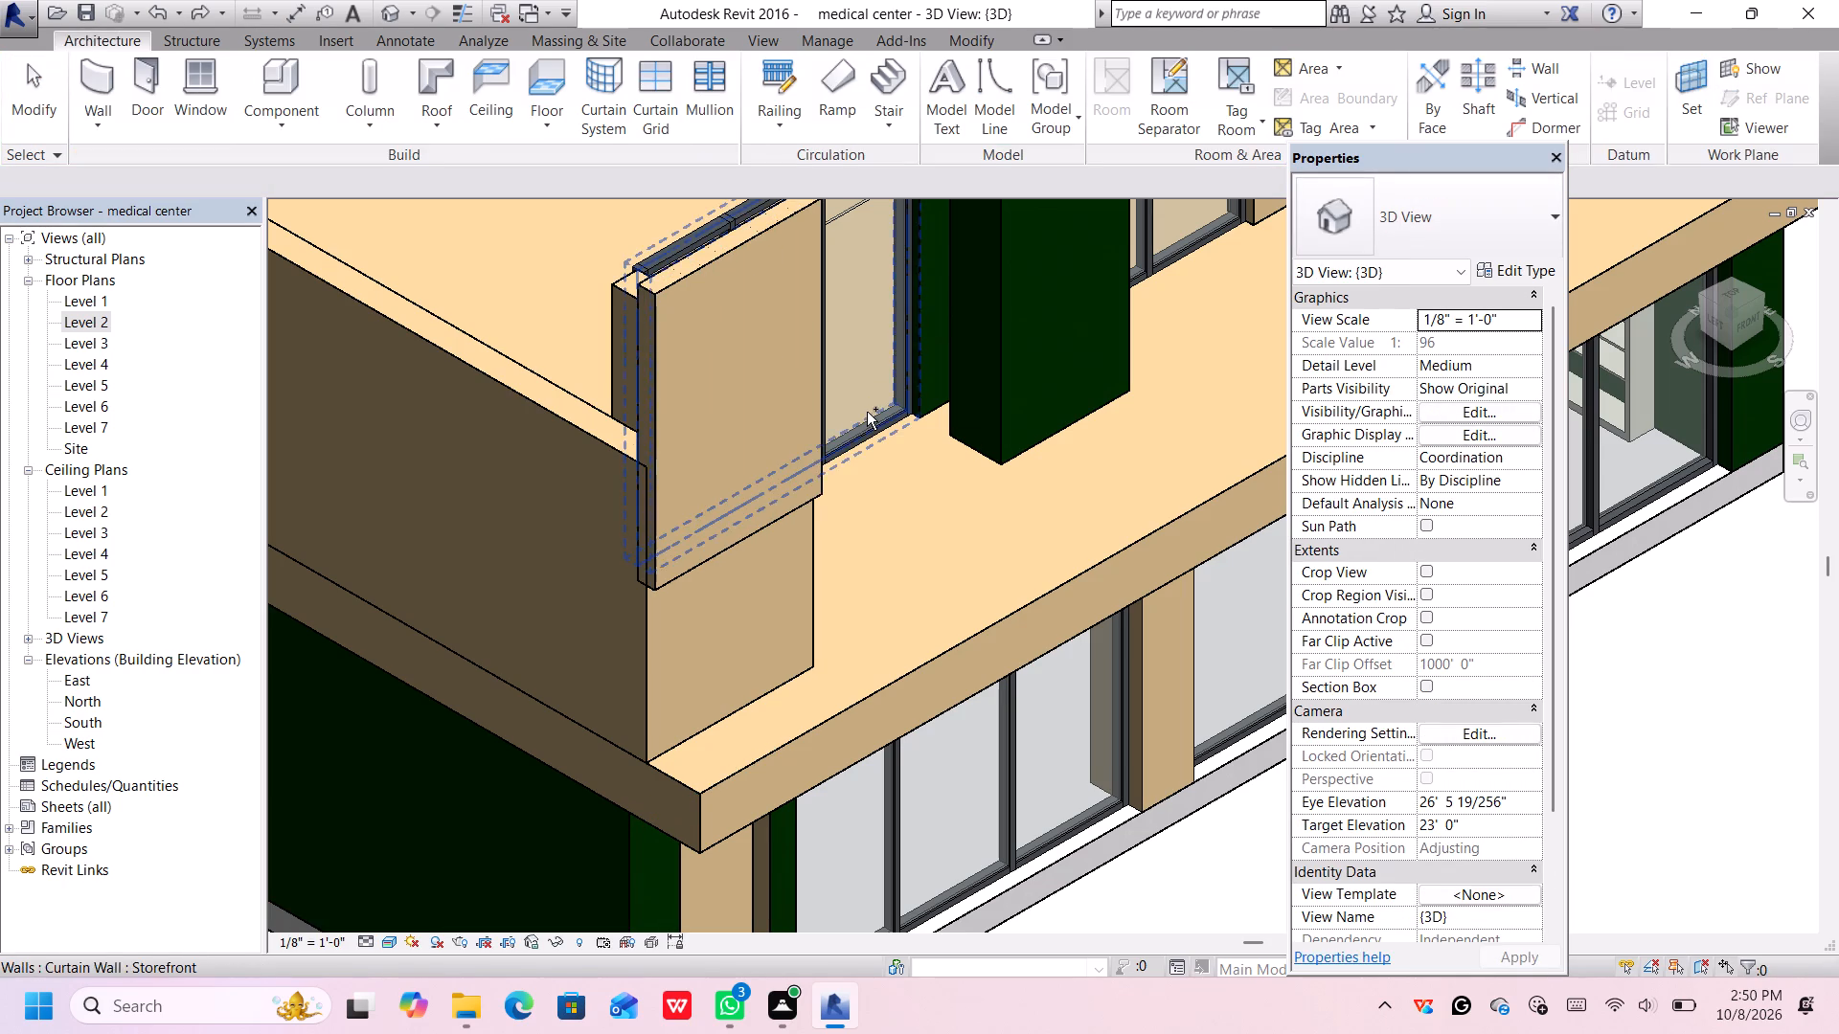
key("ctrl+z")
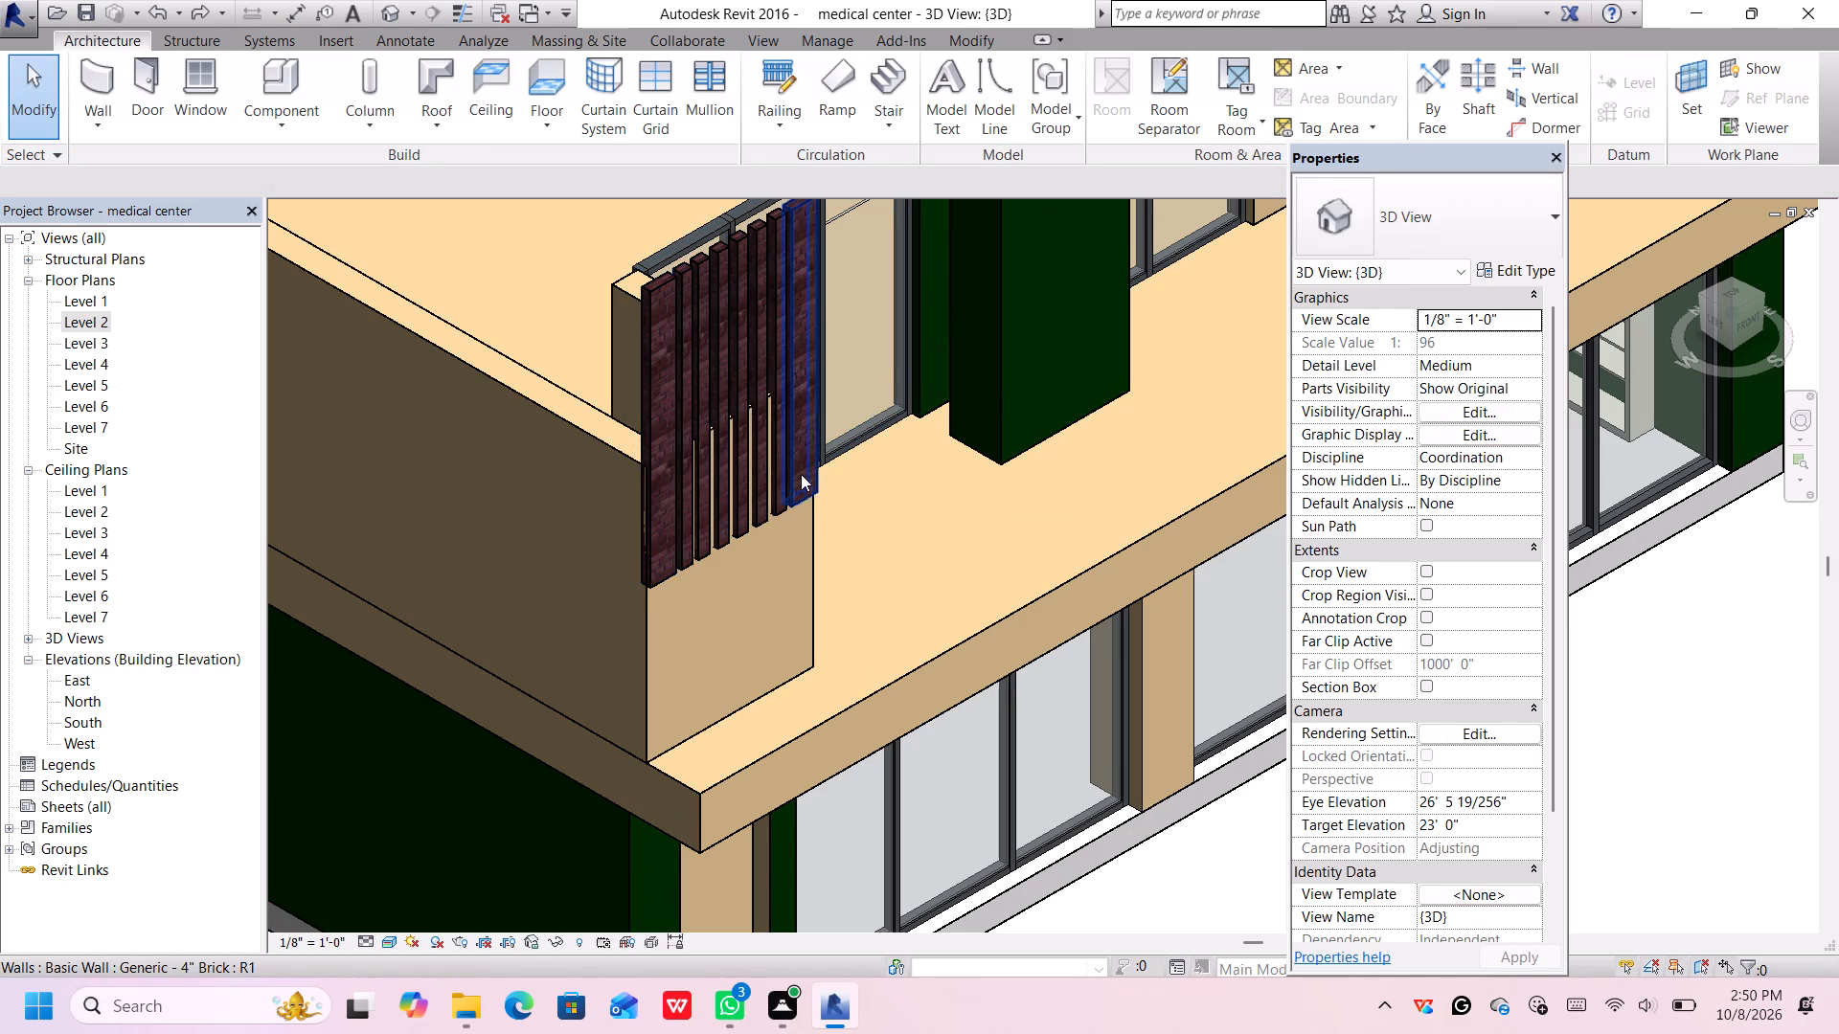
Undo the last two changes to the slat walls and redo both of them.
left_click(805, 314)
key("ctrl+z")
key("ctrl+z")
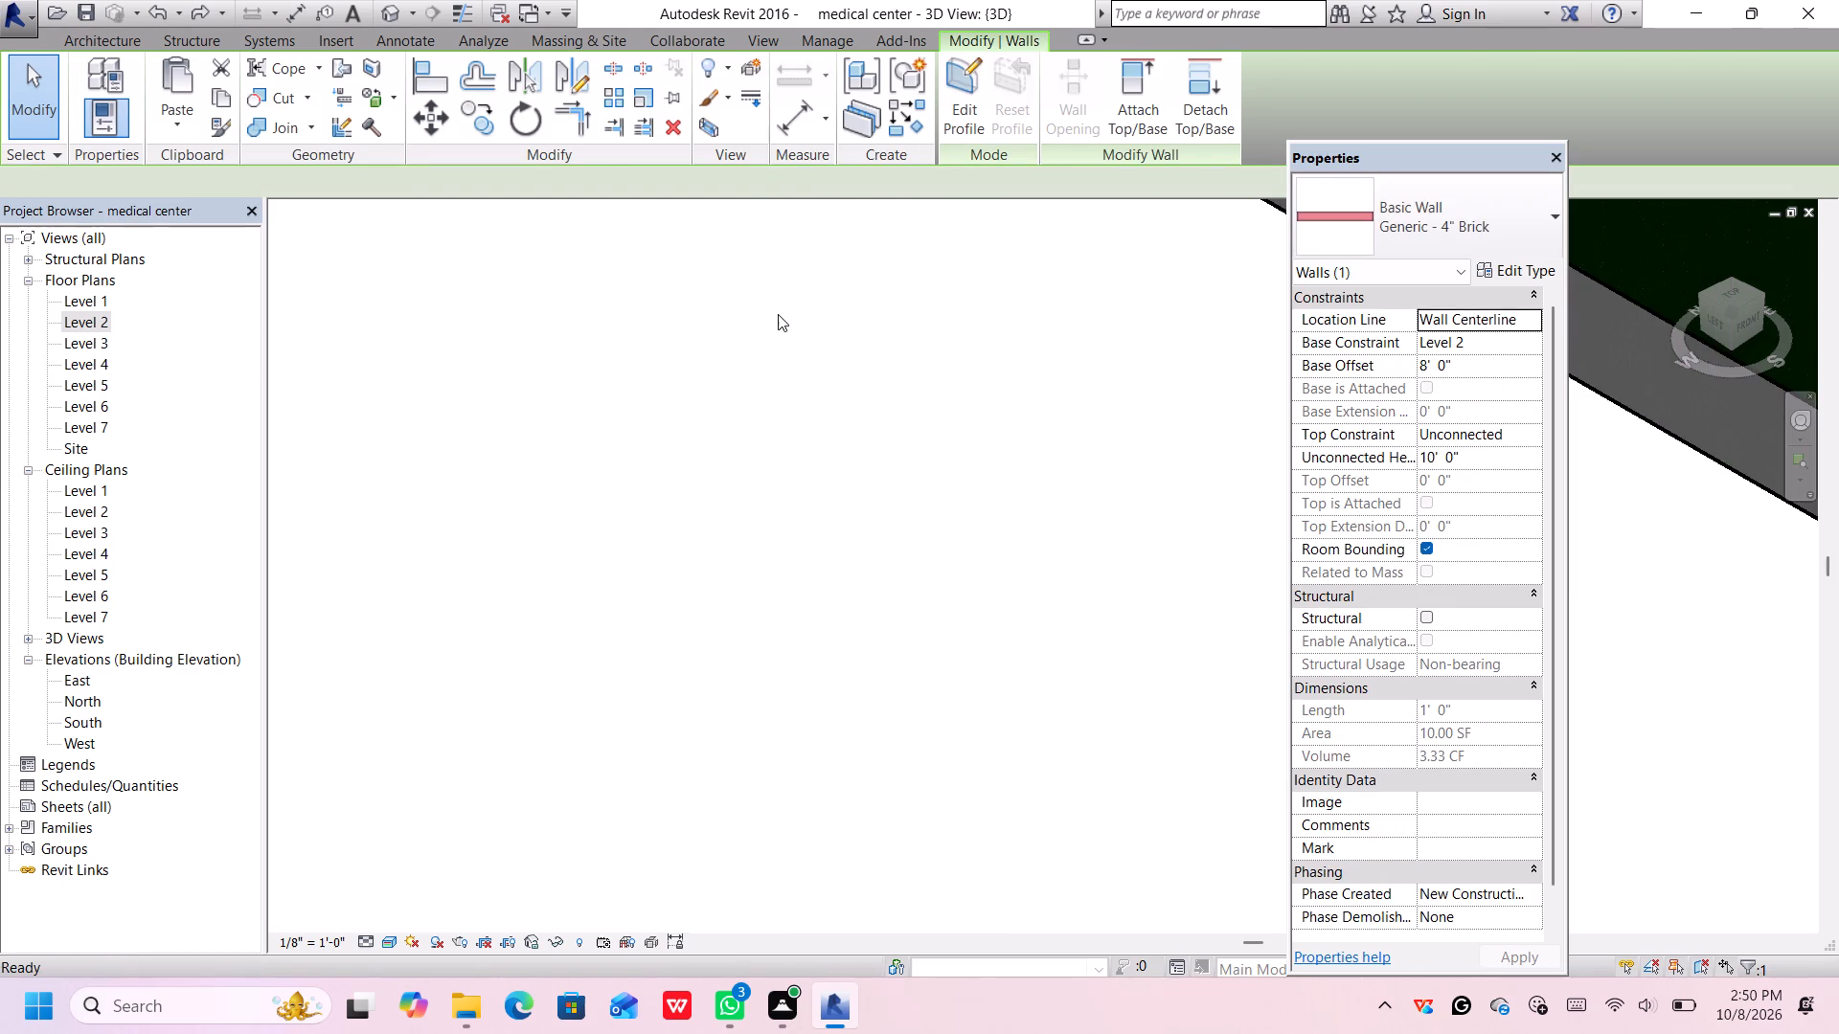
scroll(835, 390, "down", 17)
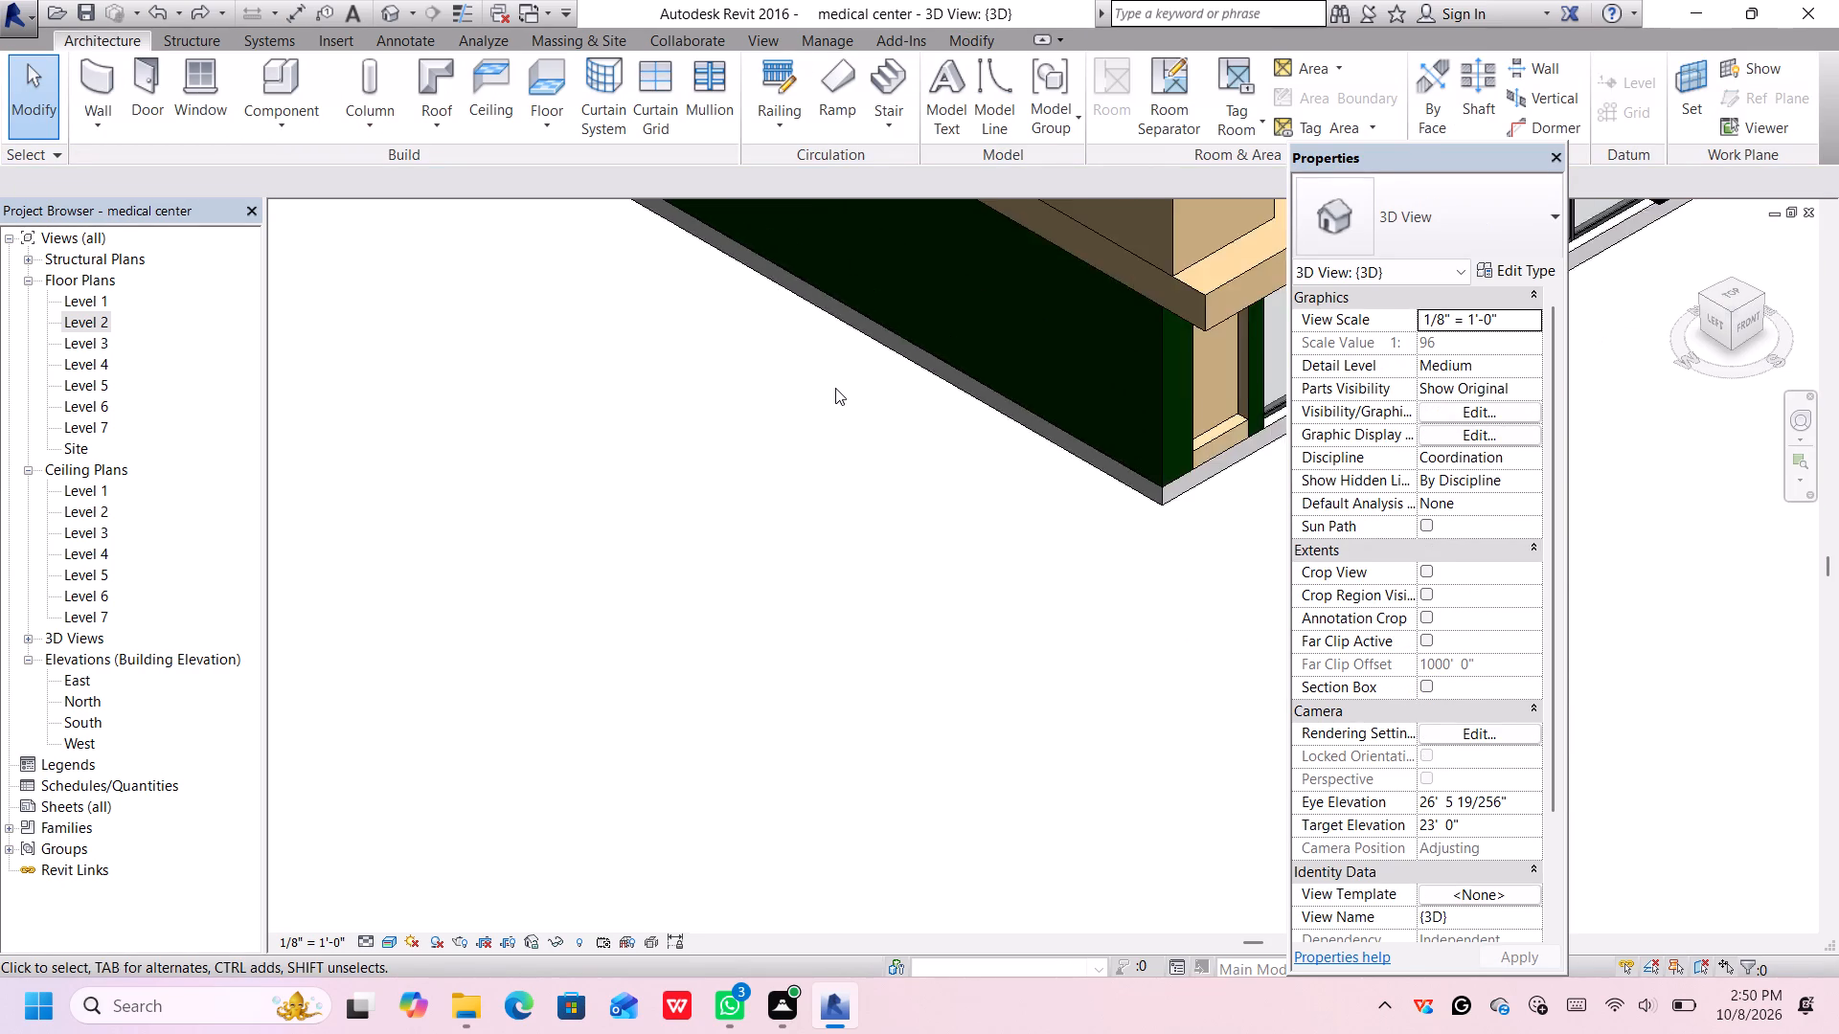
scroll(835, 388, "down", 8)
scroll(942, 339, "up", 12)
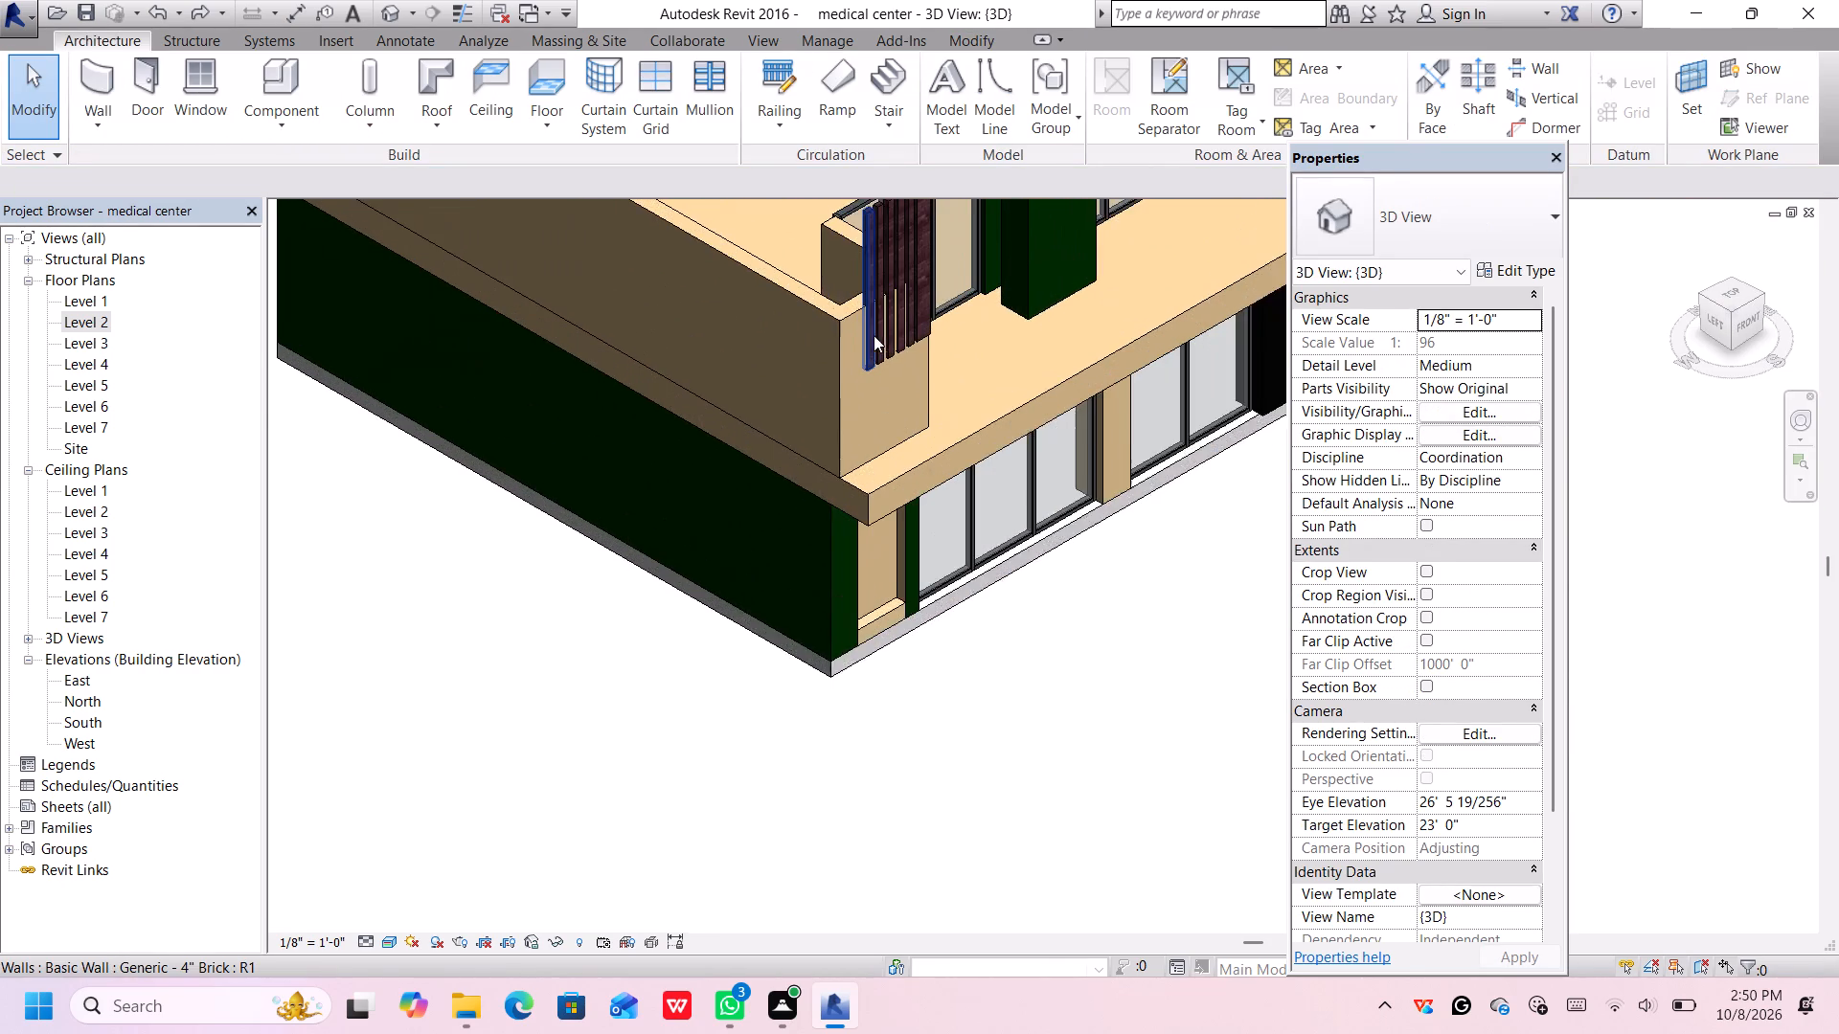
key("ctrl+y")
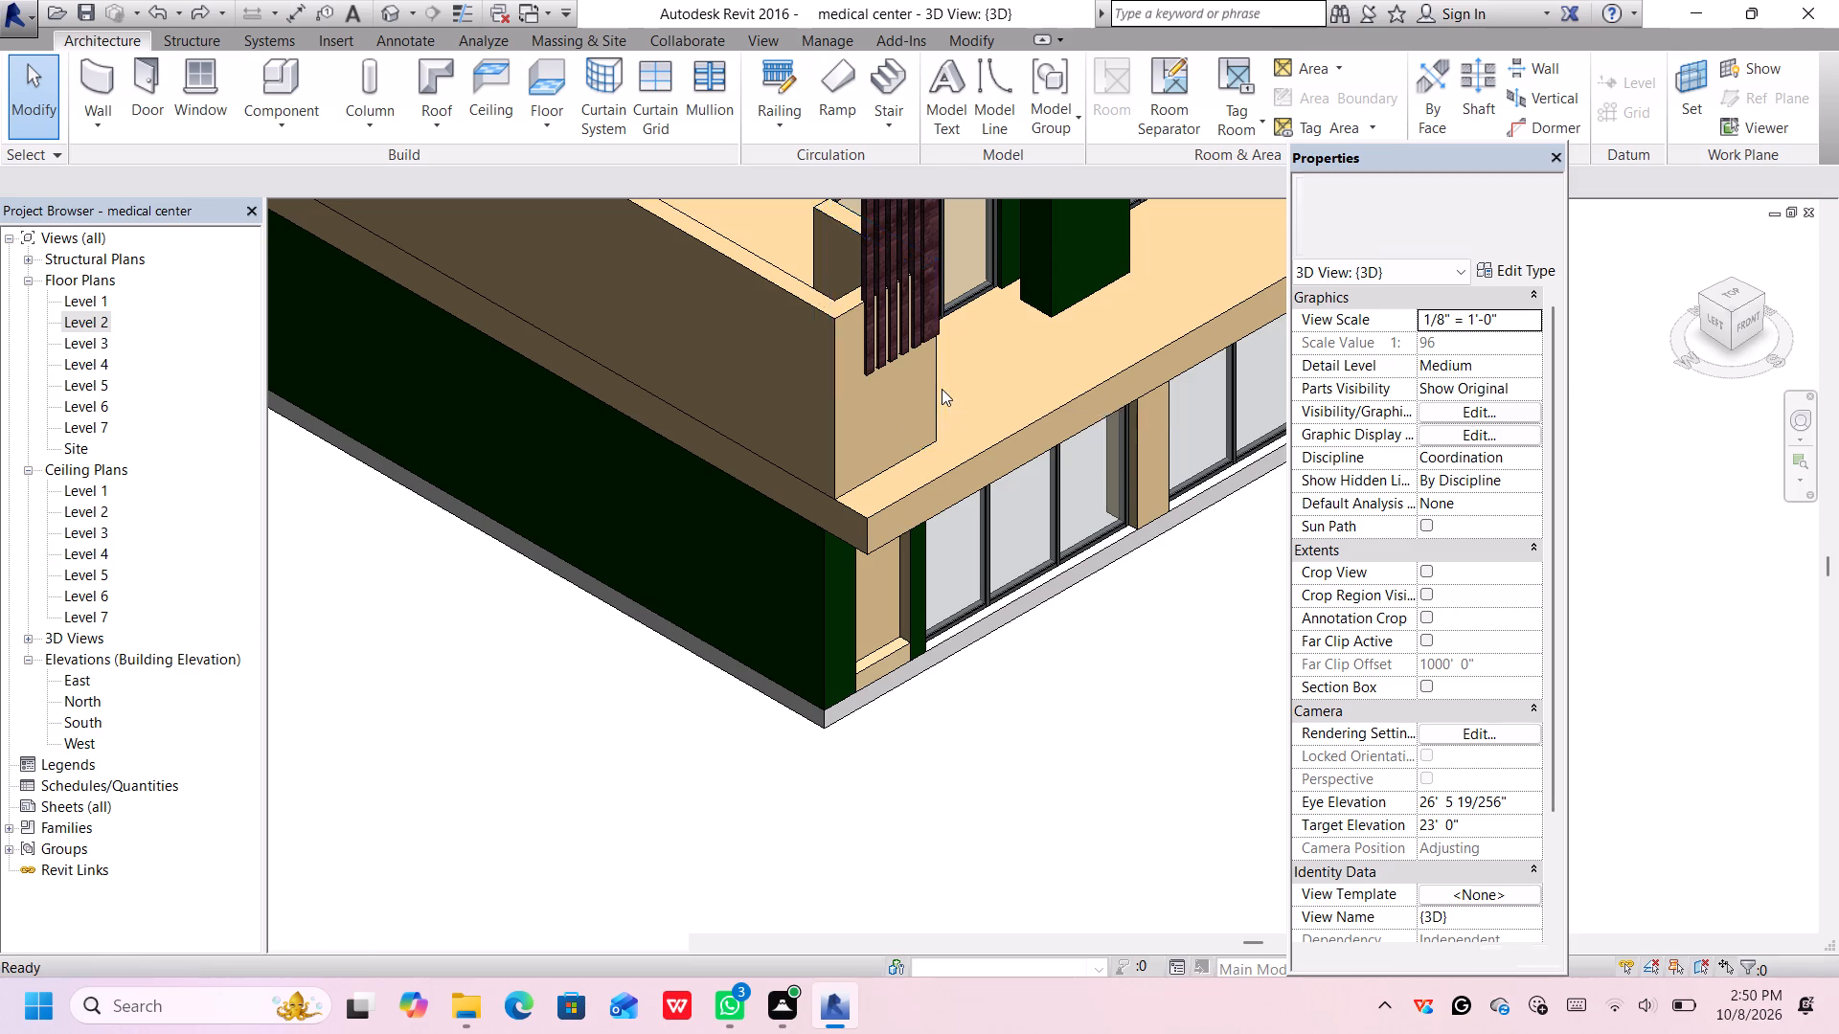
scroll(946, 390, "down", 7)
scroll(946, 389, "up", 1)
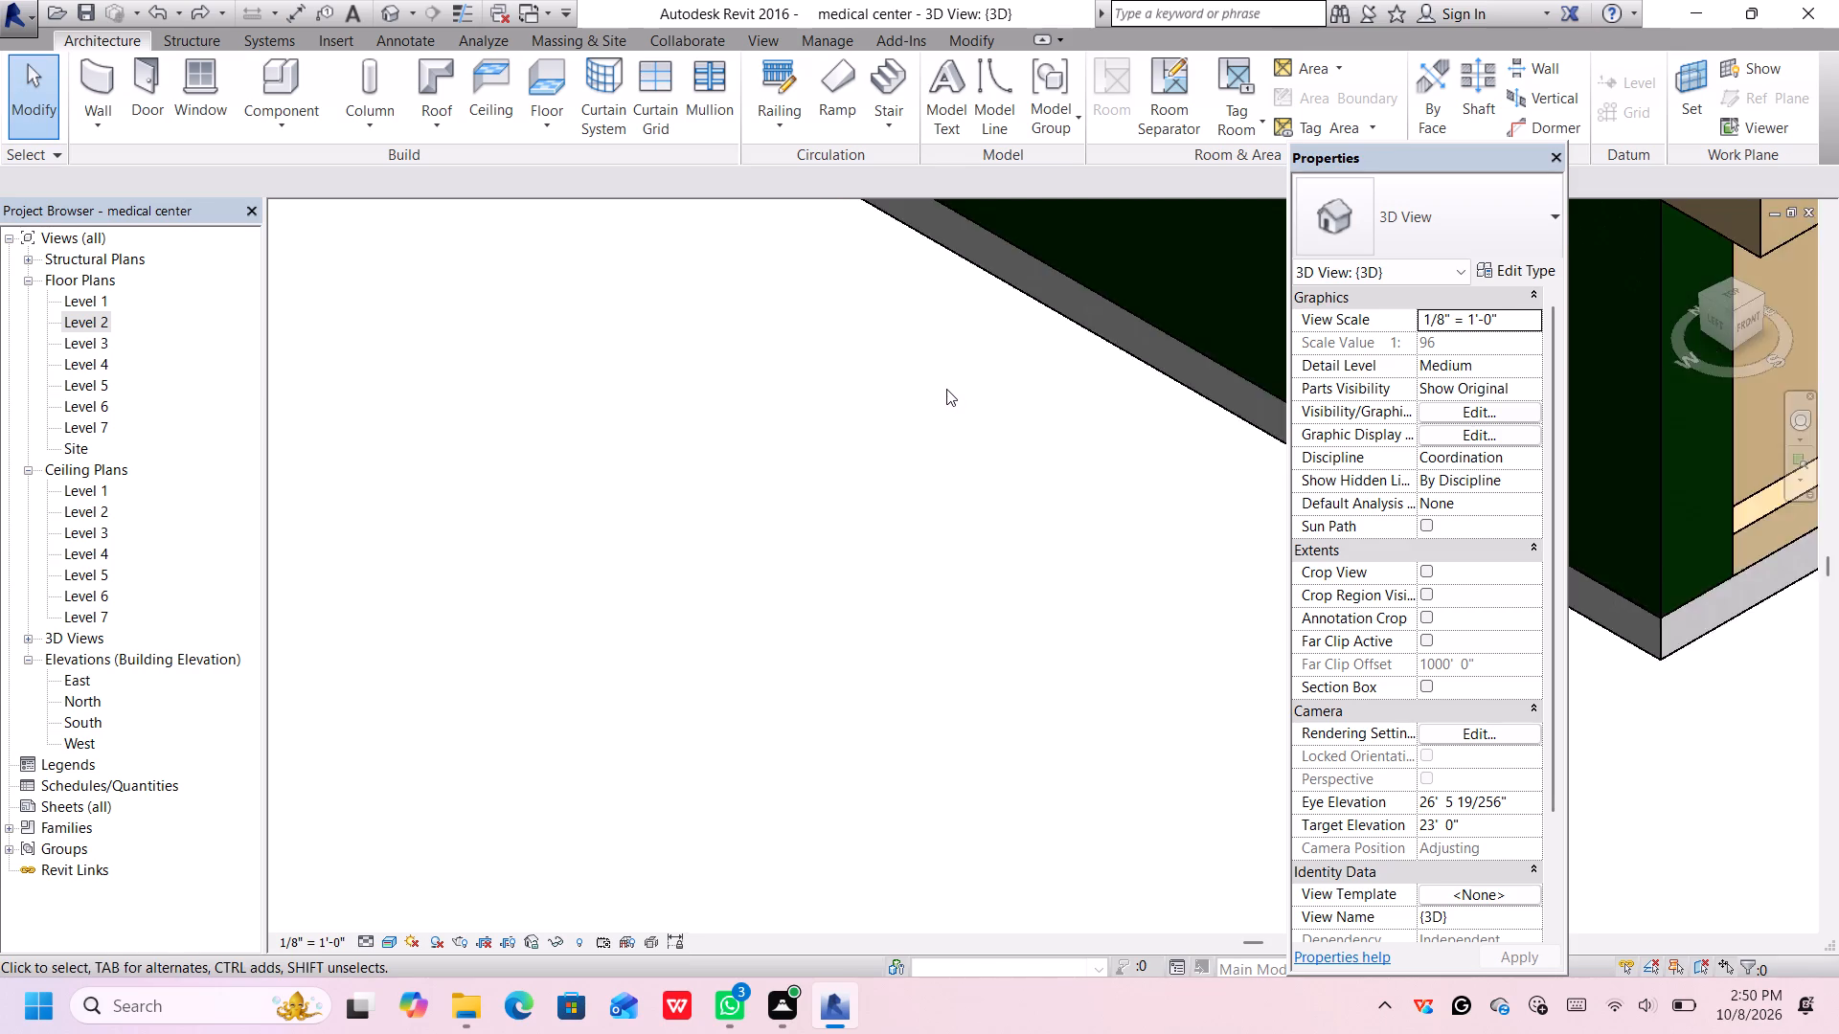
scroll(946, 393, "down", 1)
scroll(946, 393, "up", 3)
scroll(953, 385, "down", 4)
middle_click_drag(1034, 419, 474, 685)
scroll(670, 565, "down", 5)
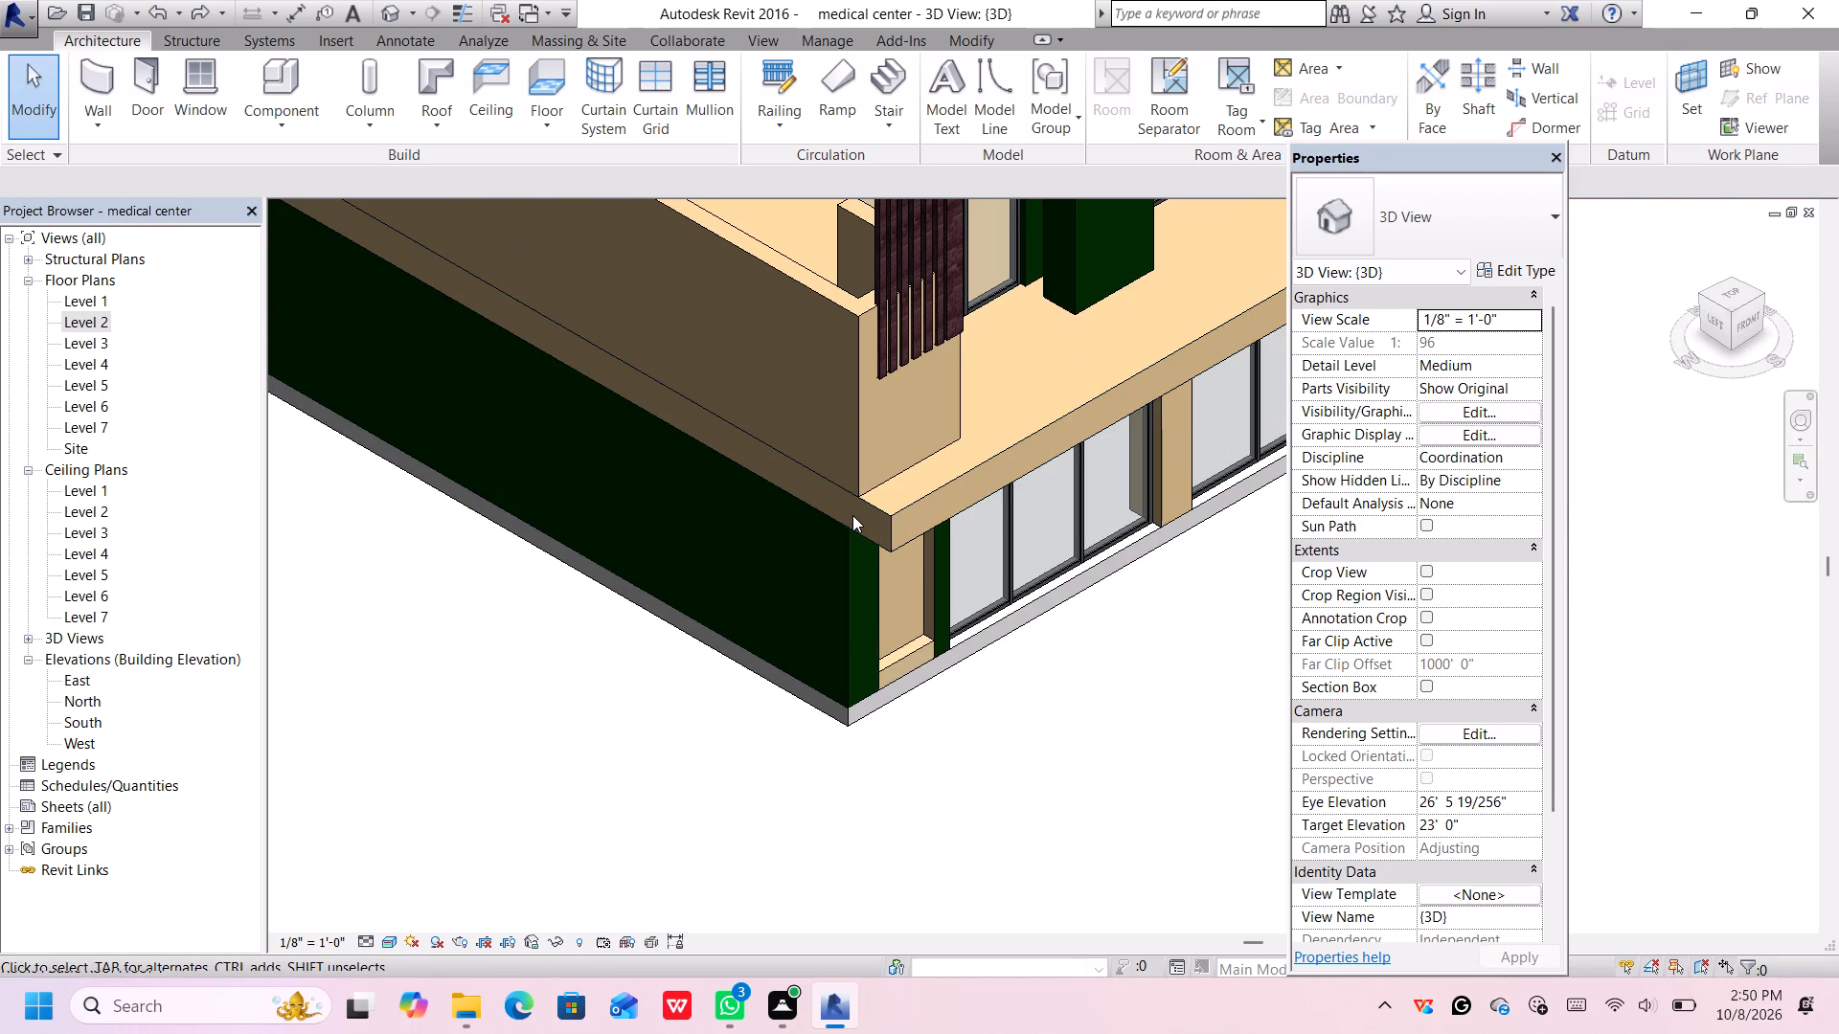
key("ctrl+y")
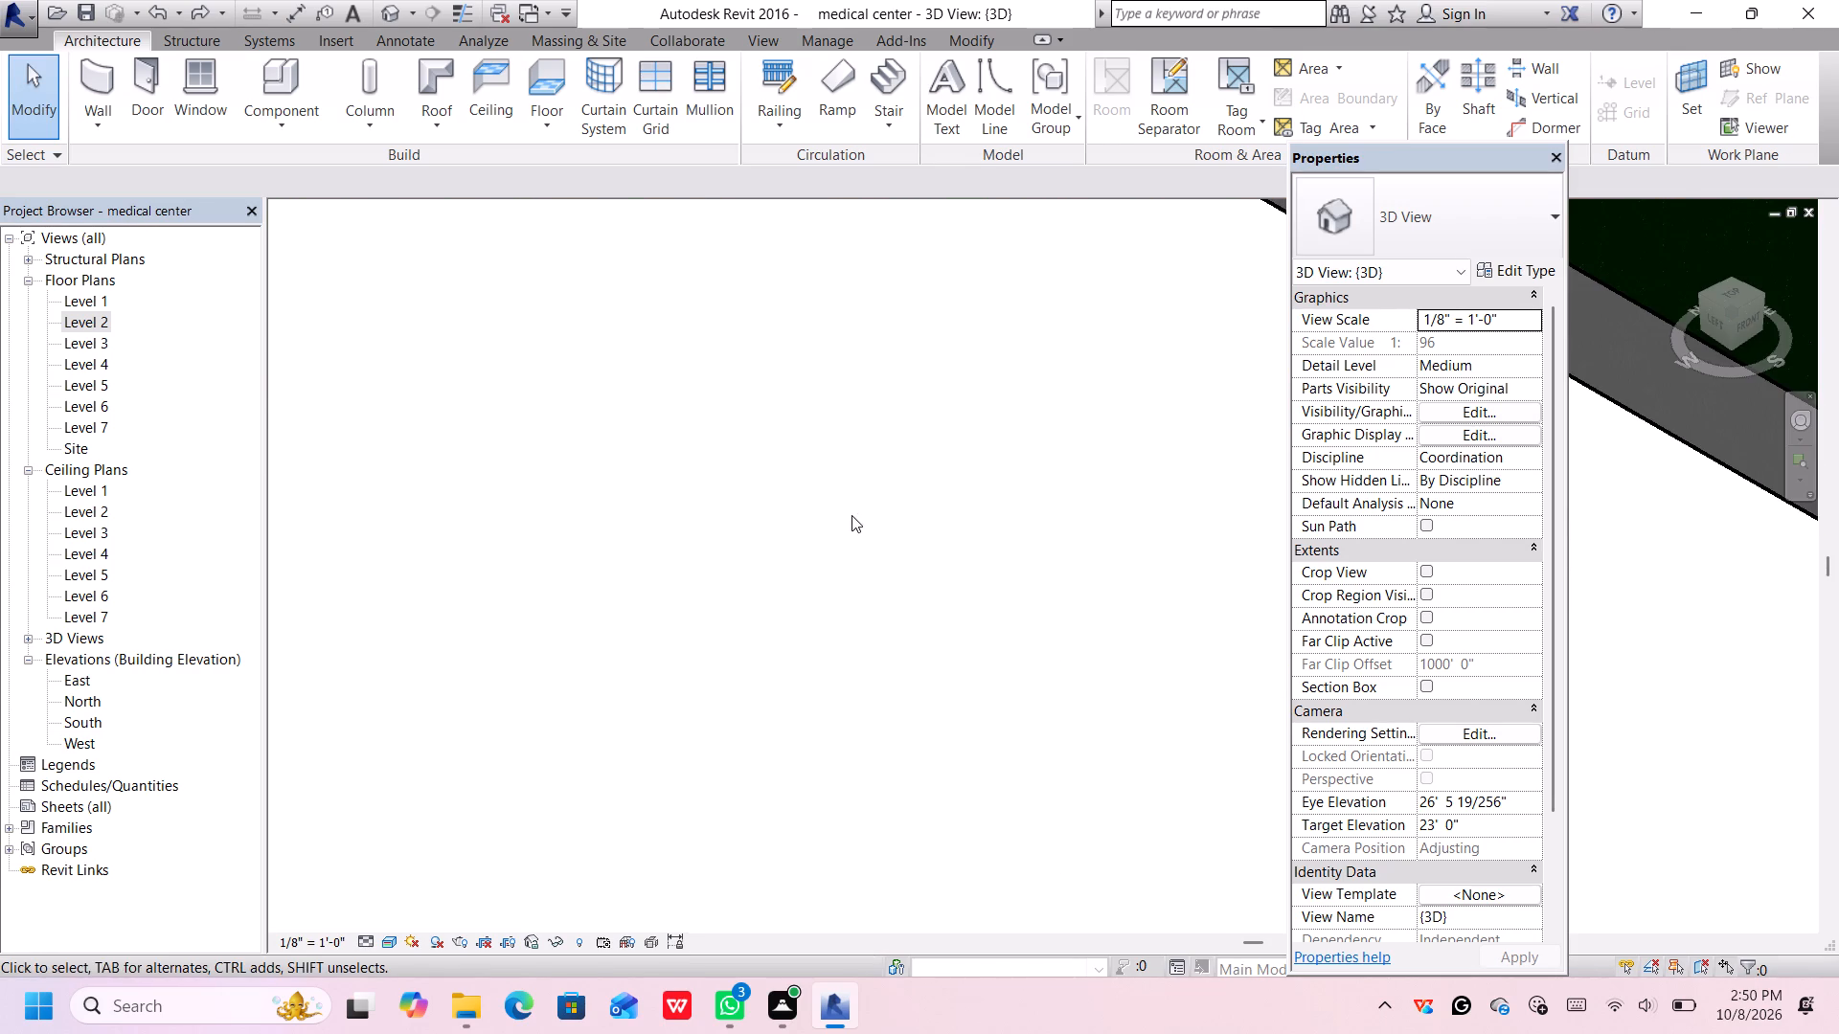
Set the base offset of all eight brick slat walls at the upper-floor corner to 2' 0".
scroll(912, 476, "down", 15)
middle_click_drag(956, 497, 554, 680)
scroll(750, 469, "up", 4)
middle_click_drag(798, 409, 790, 413)
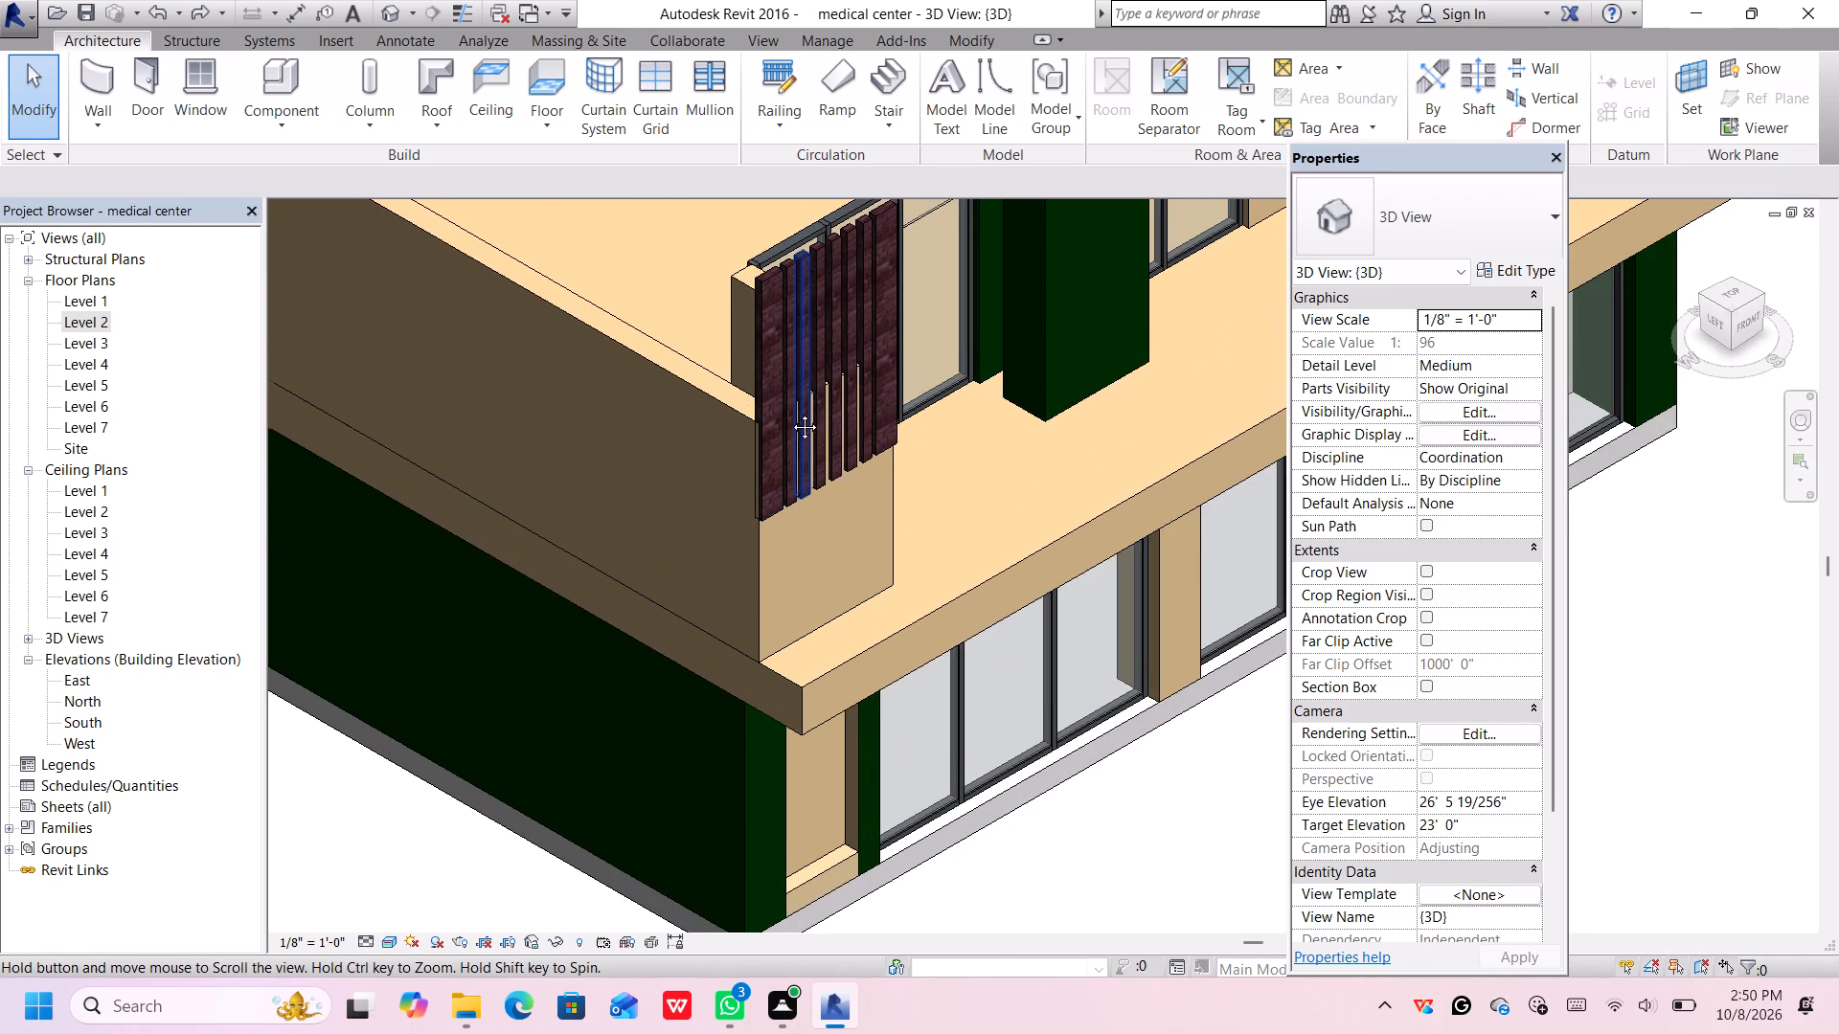
middle_click_drag(790, 413, 669, 491)
scroll(670, 400, "up", 5)
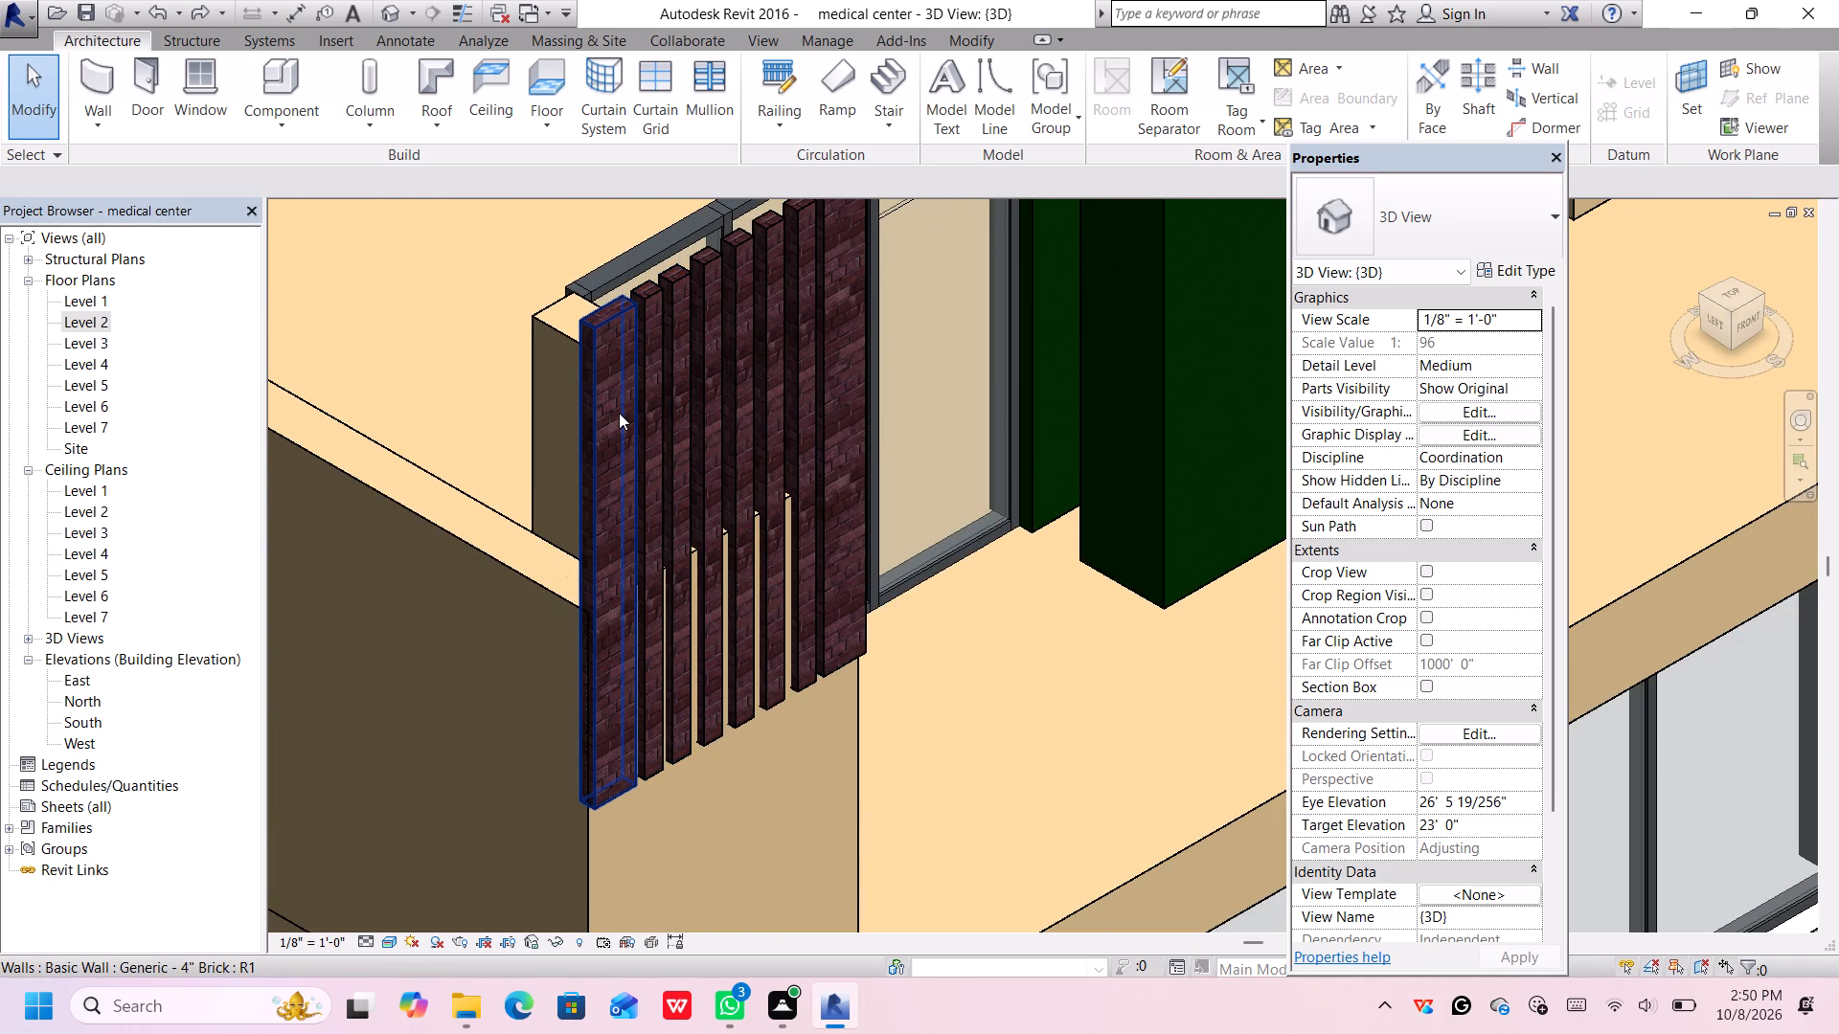
left_click(619, 412)
scroll(674, 389, "up", 1)
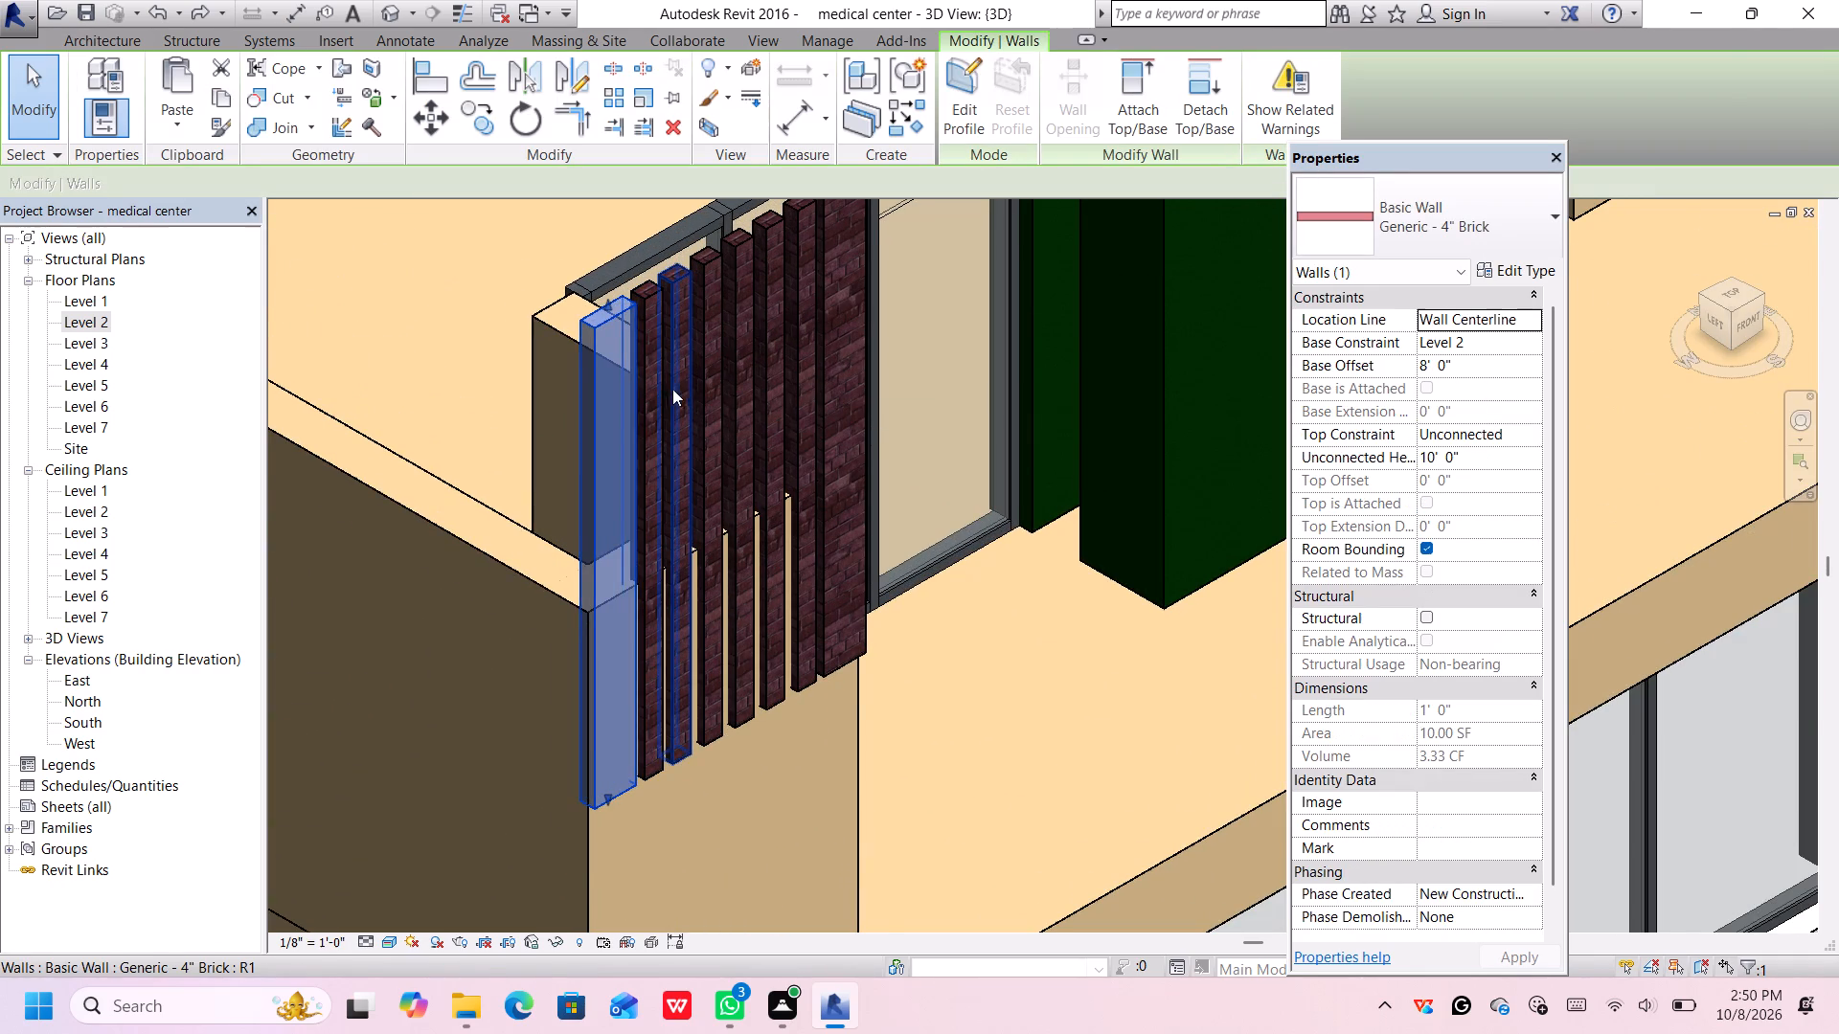
middle_click_drag(666, 389, 556, 440)
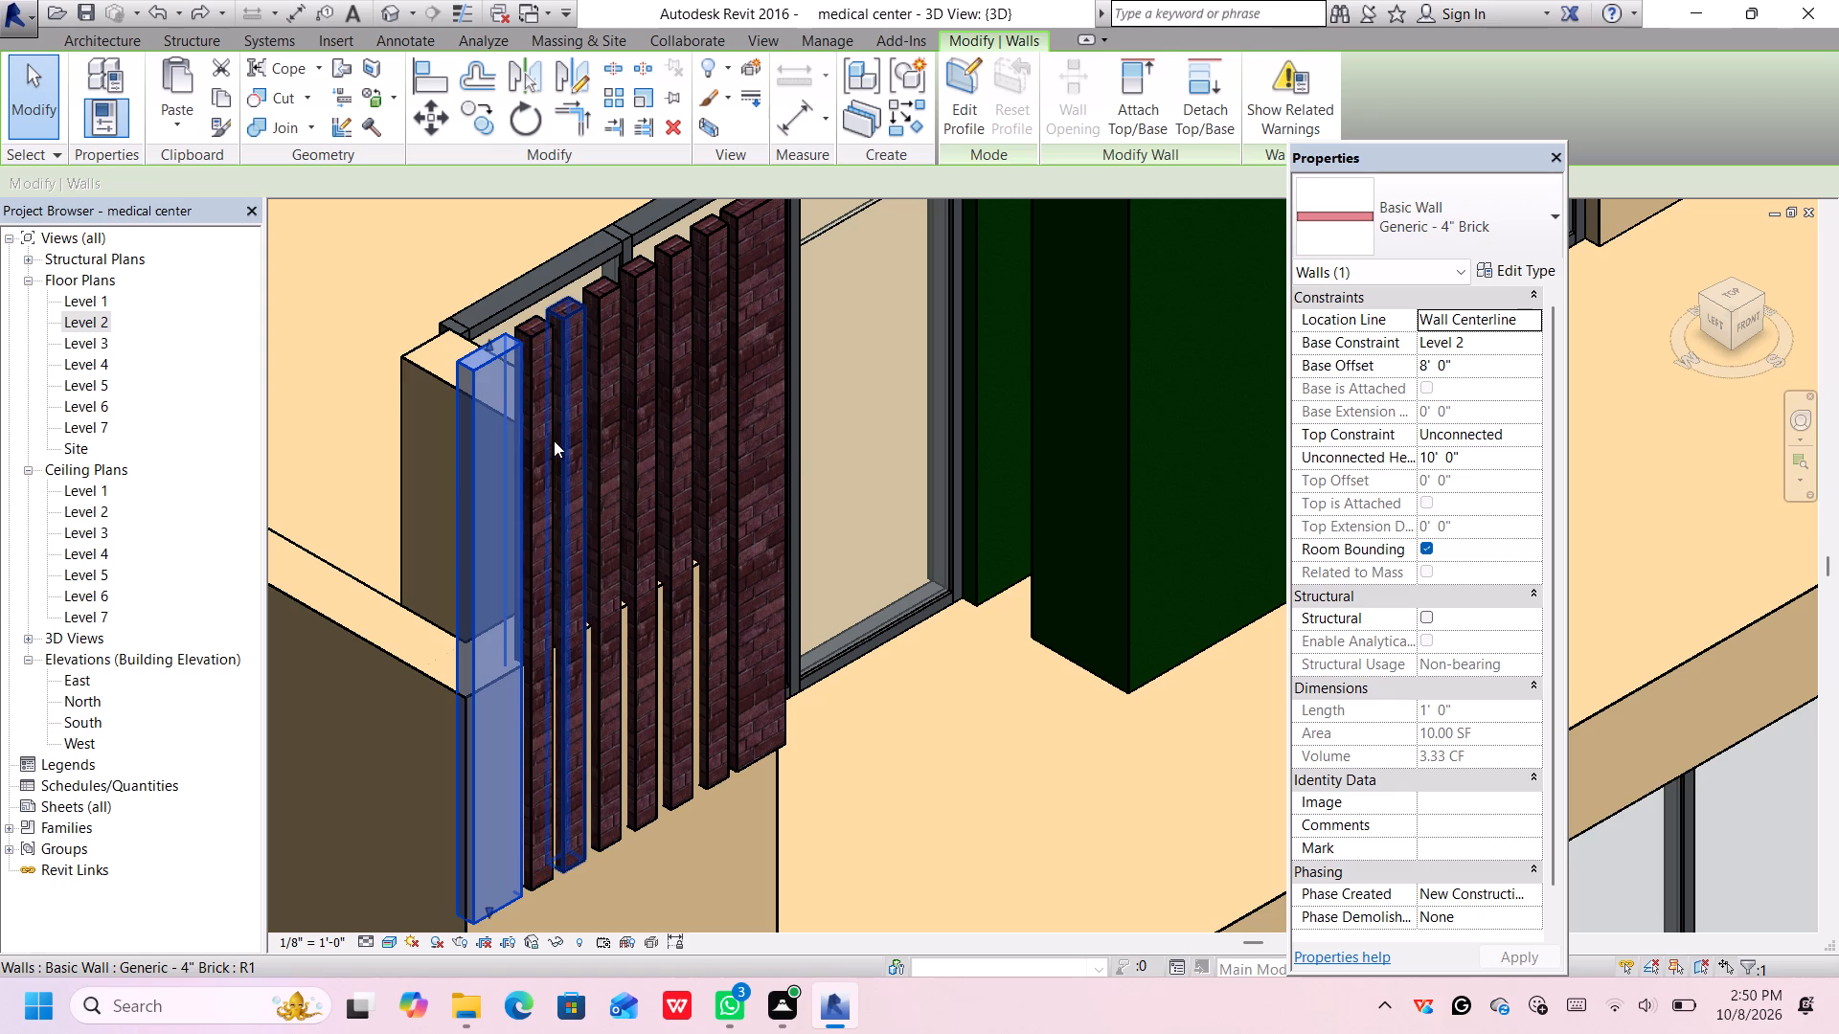
left_click(548, 442, "ctrl")
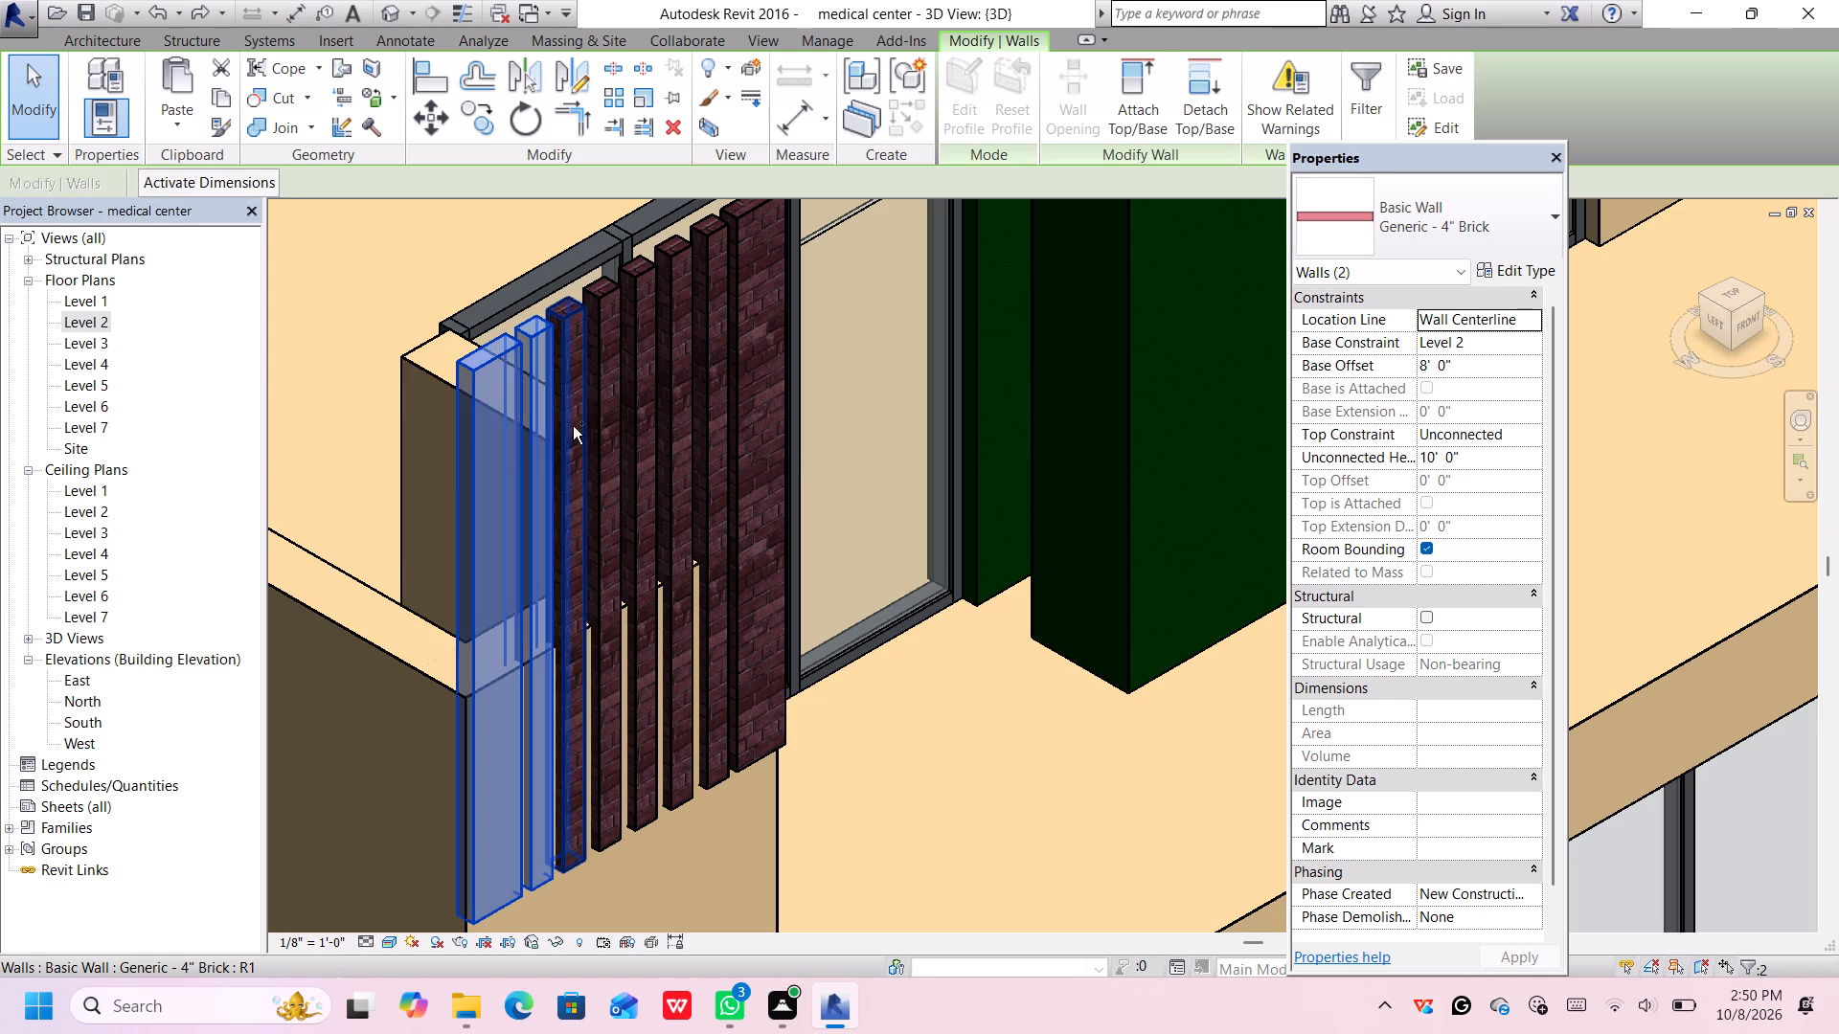
left_click(573, 424, "ctrl")
left_click(607, 407, "ctrl")
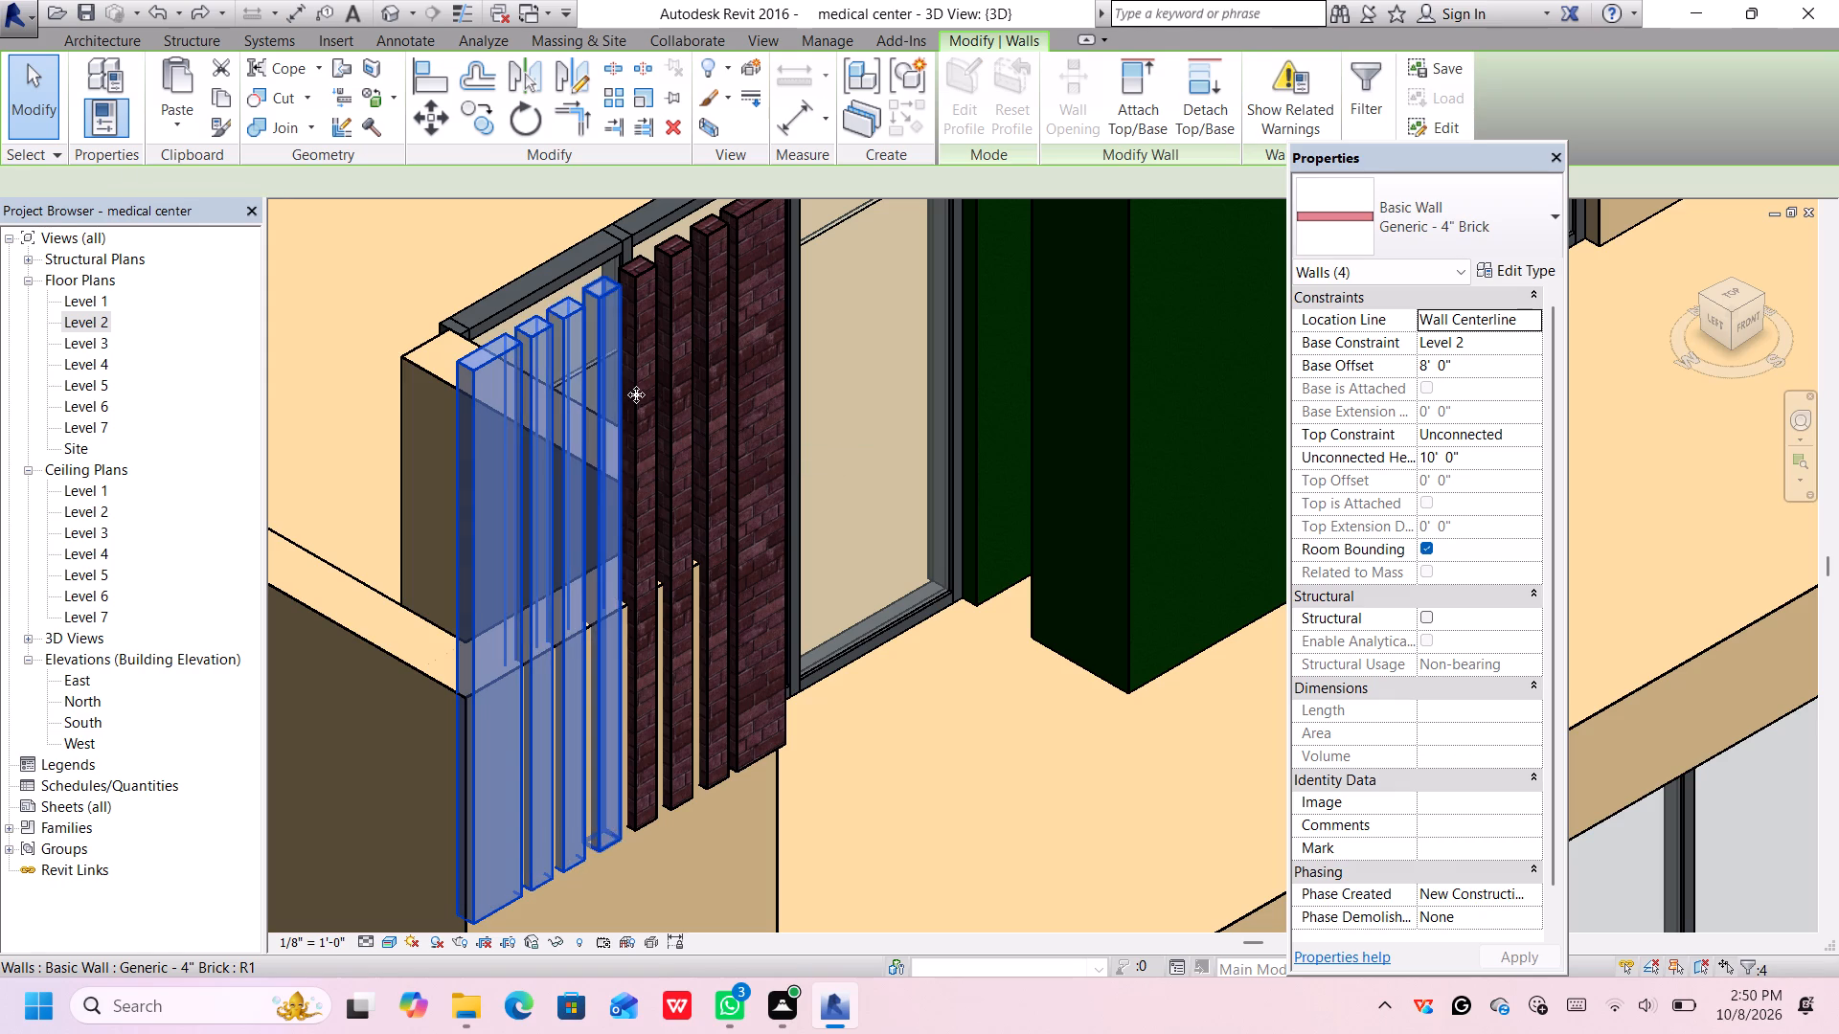
left_click(641, 393, "ctrl")
left_click(675, 351, "ctrl")
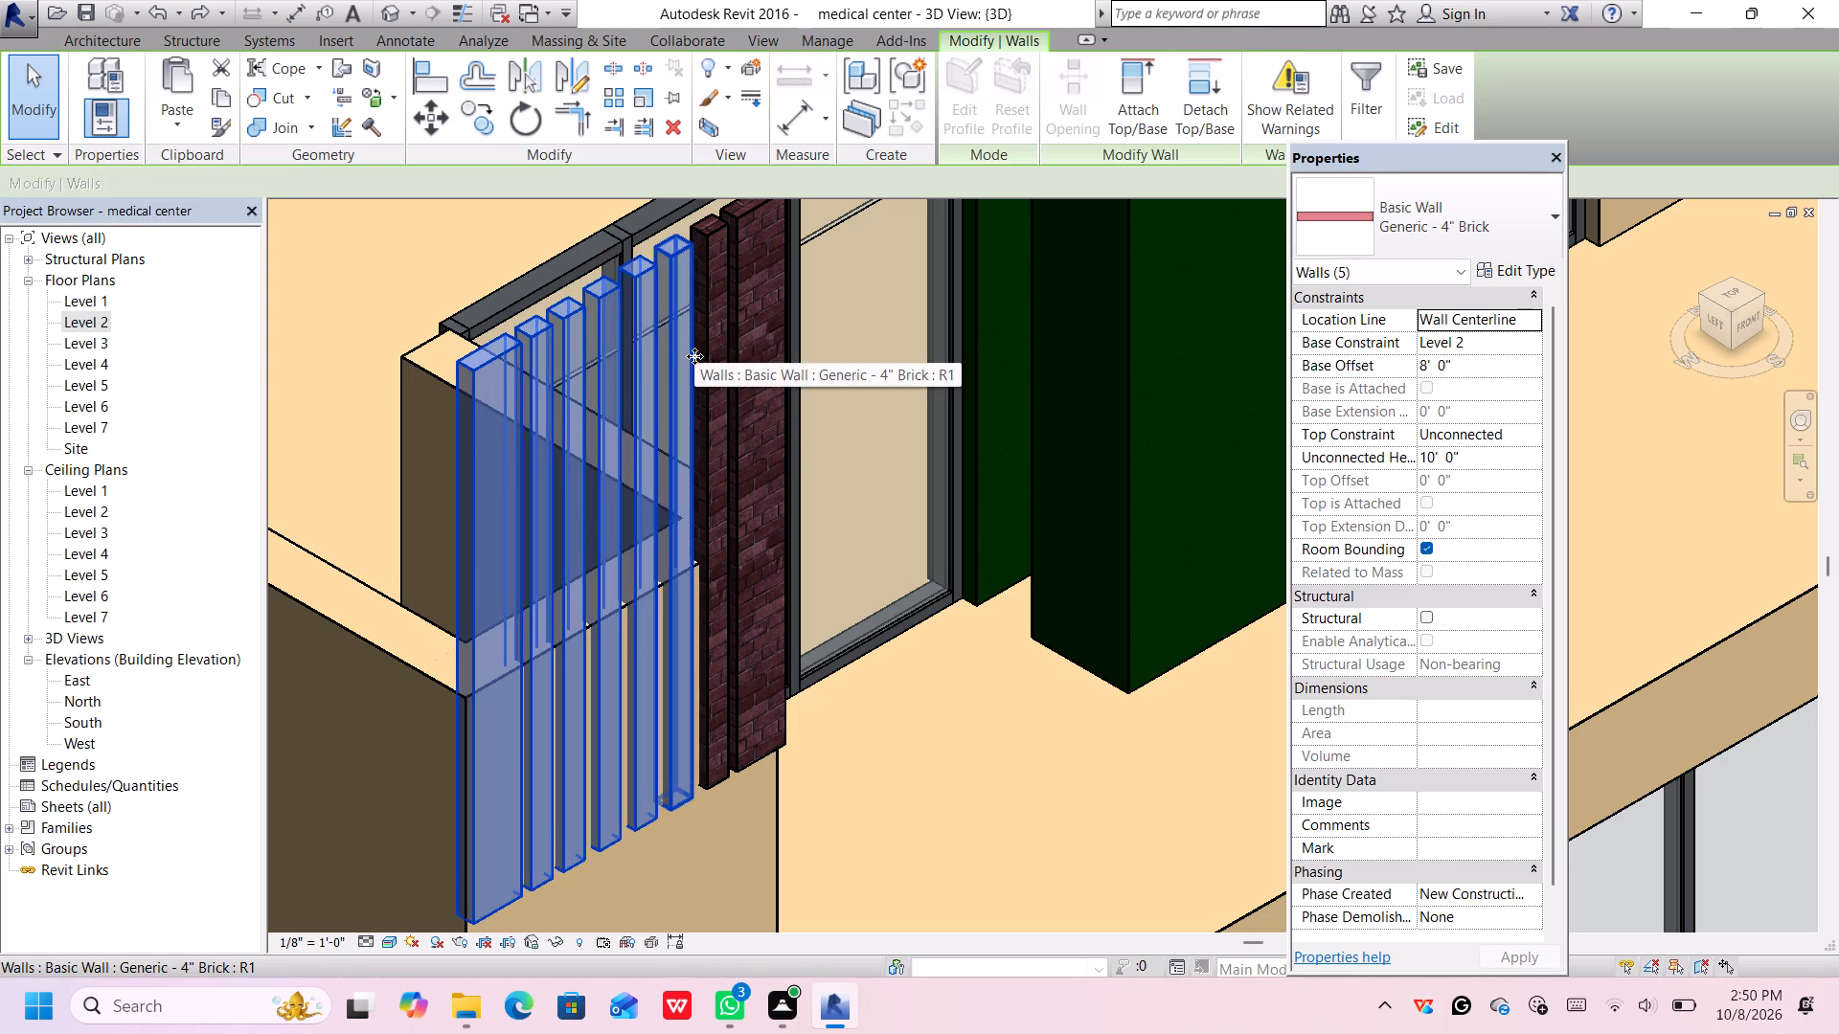
left_click(715, 352, "ctrl")
left_click(743, 339, "ctrl")
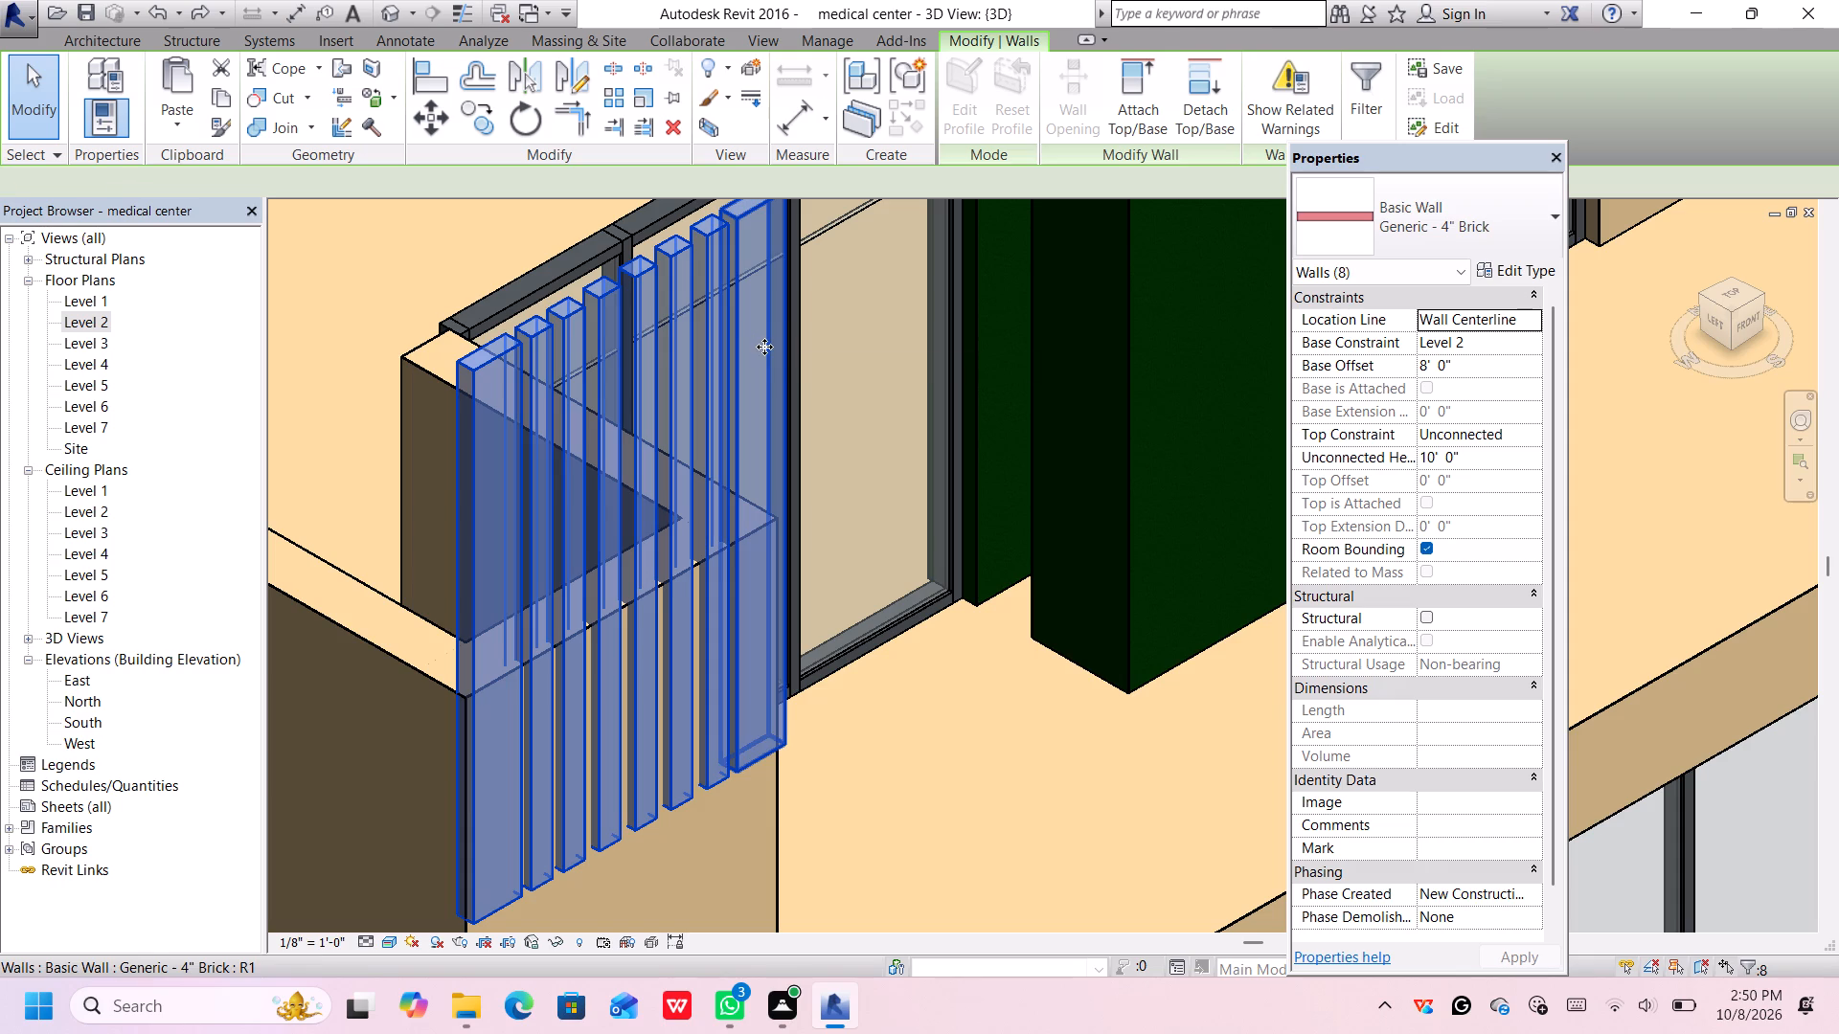
left_click(1468, 369)
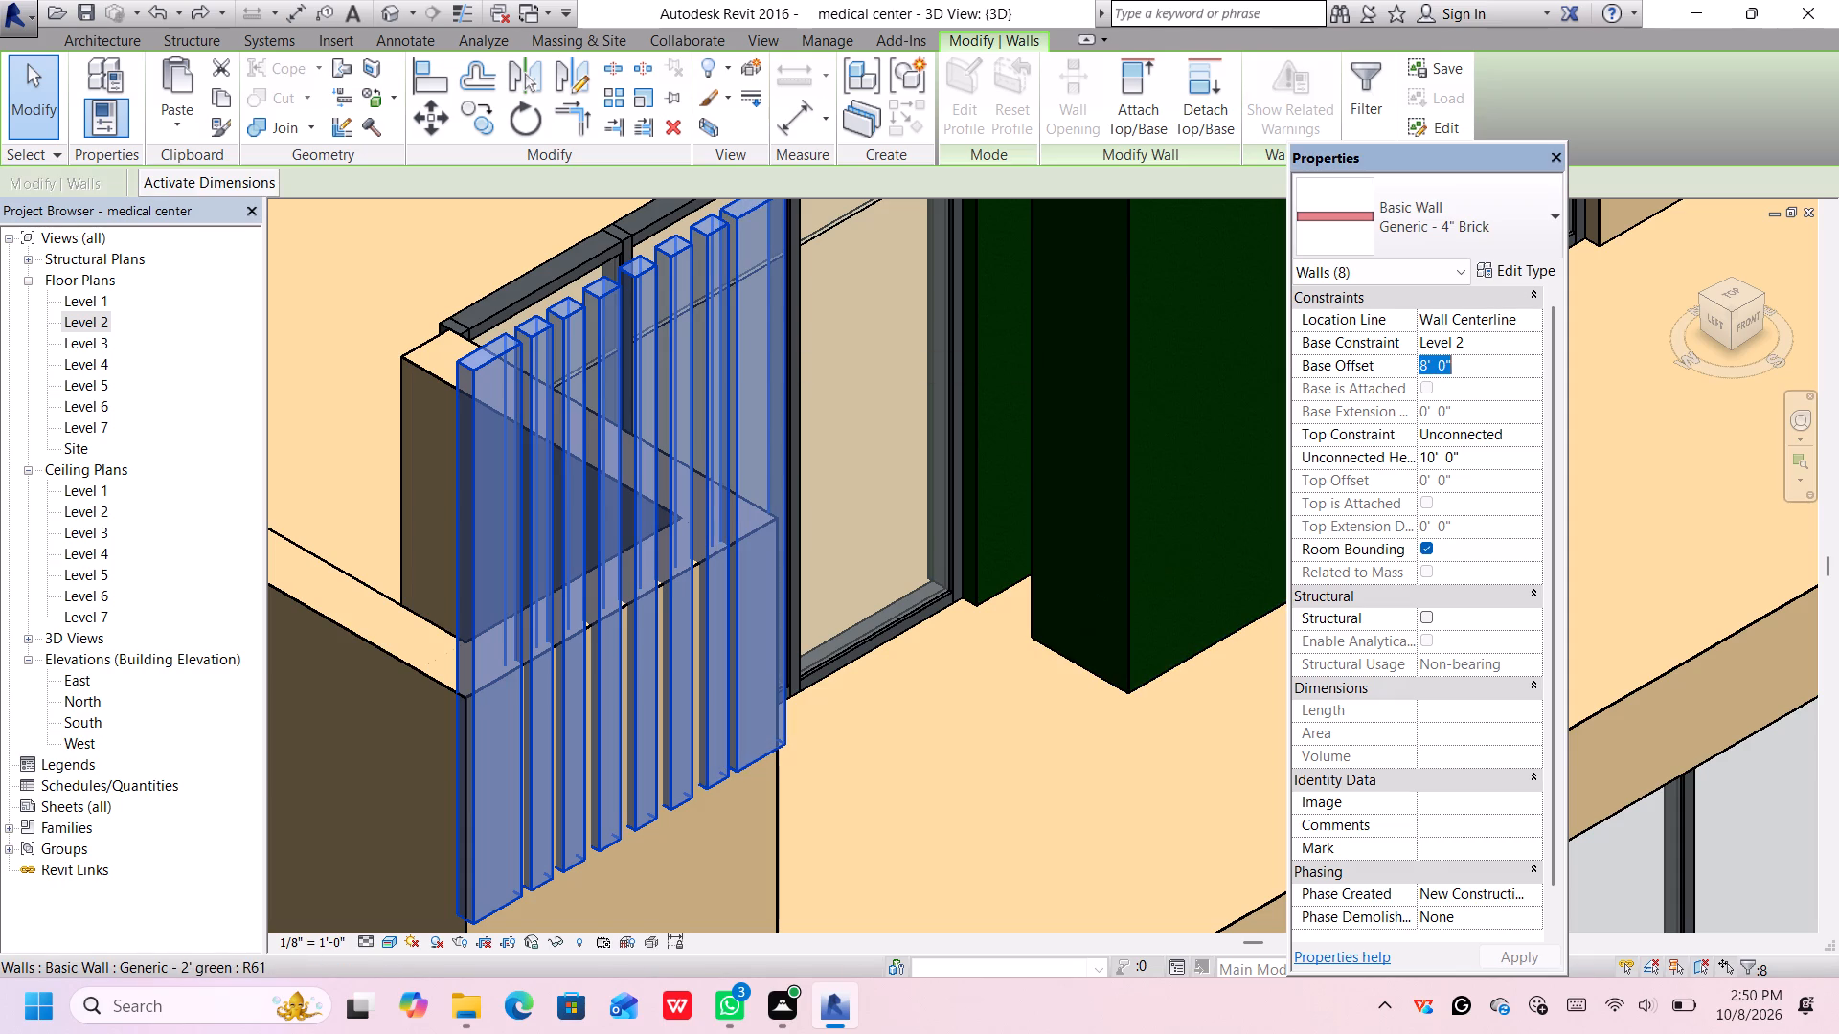
key("BackSpace")
type("2'")
key("Return")
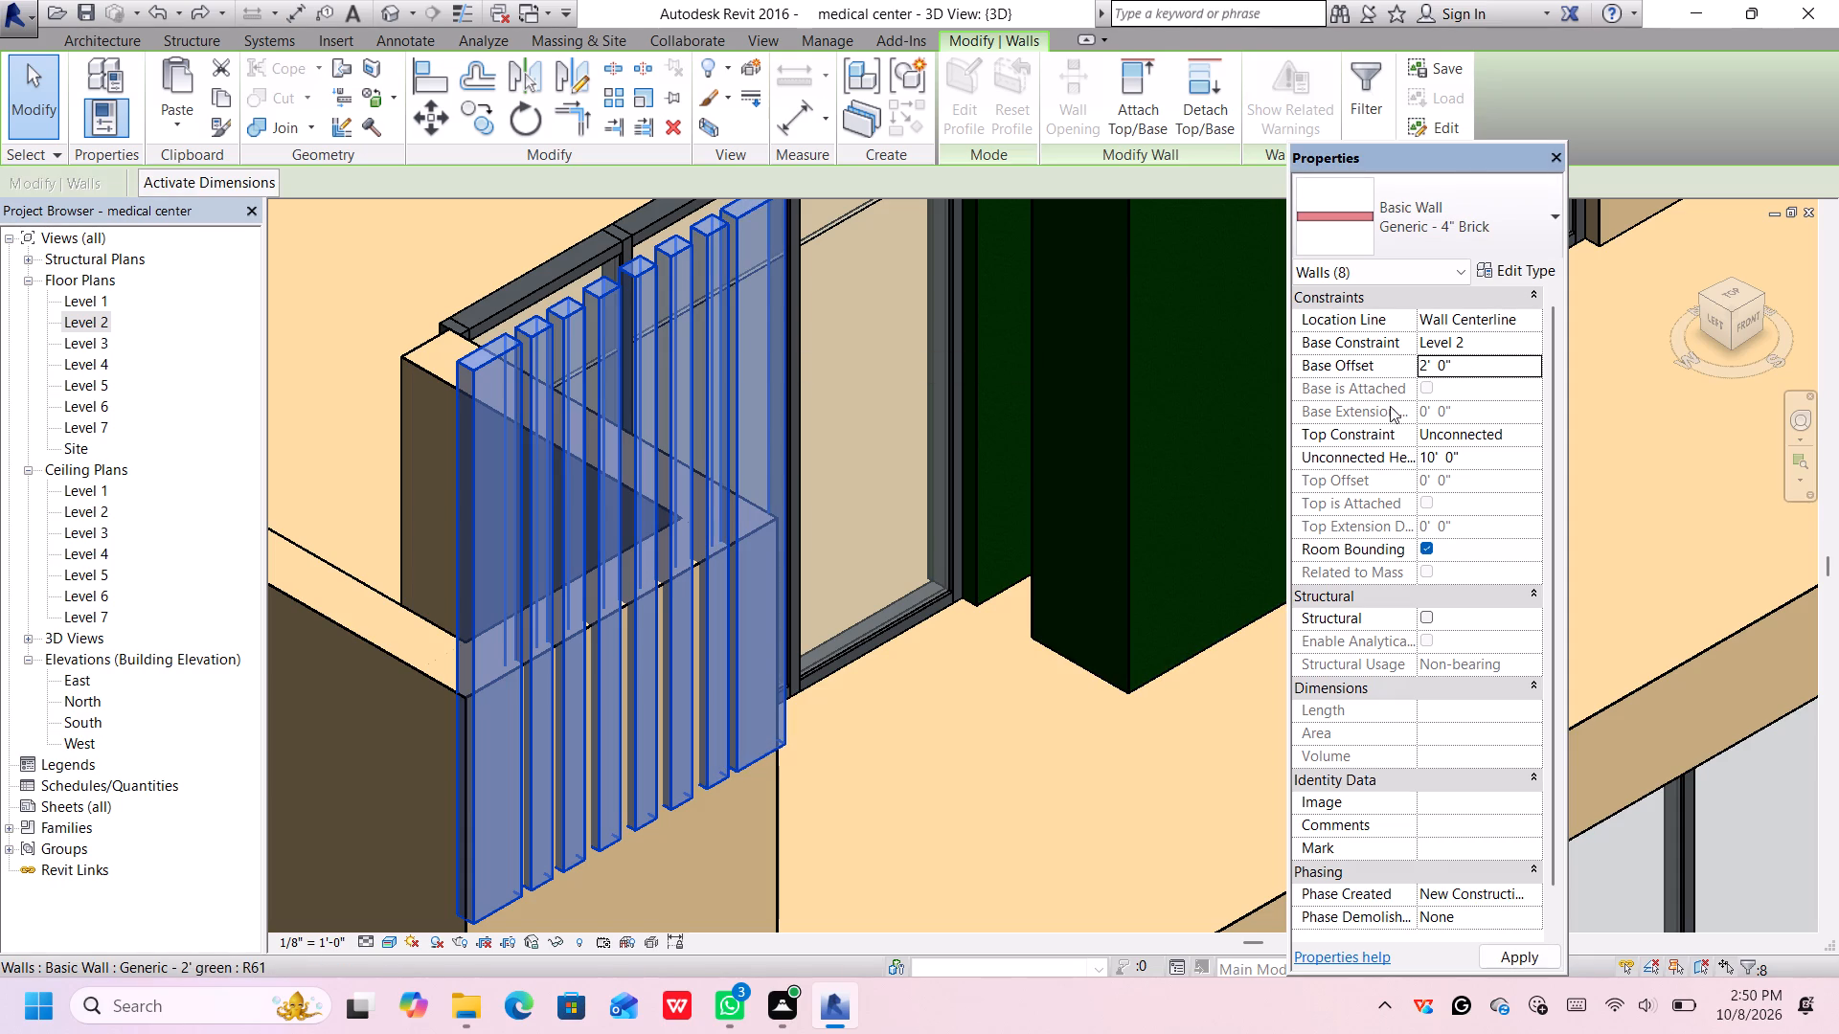
Duplicate the selected slat walls' Generic - 4" Brick type under the name Generic - 4" Brick 2.
left_click(1399, 235)
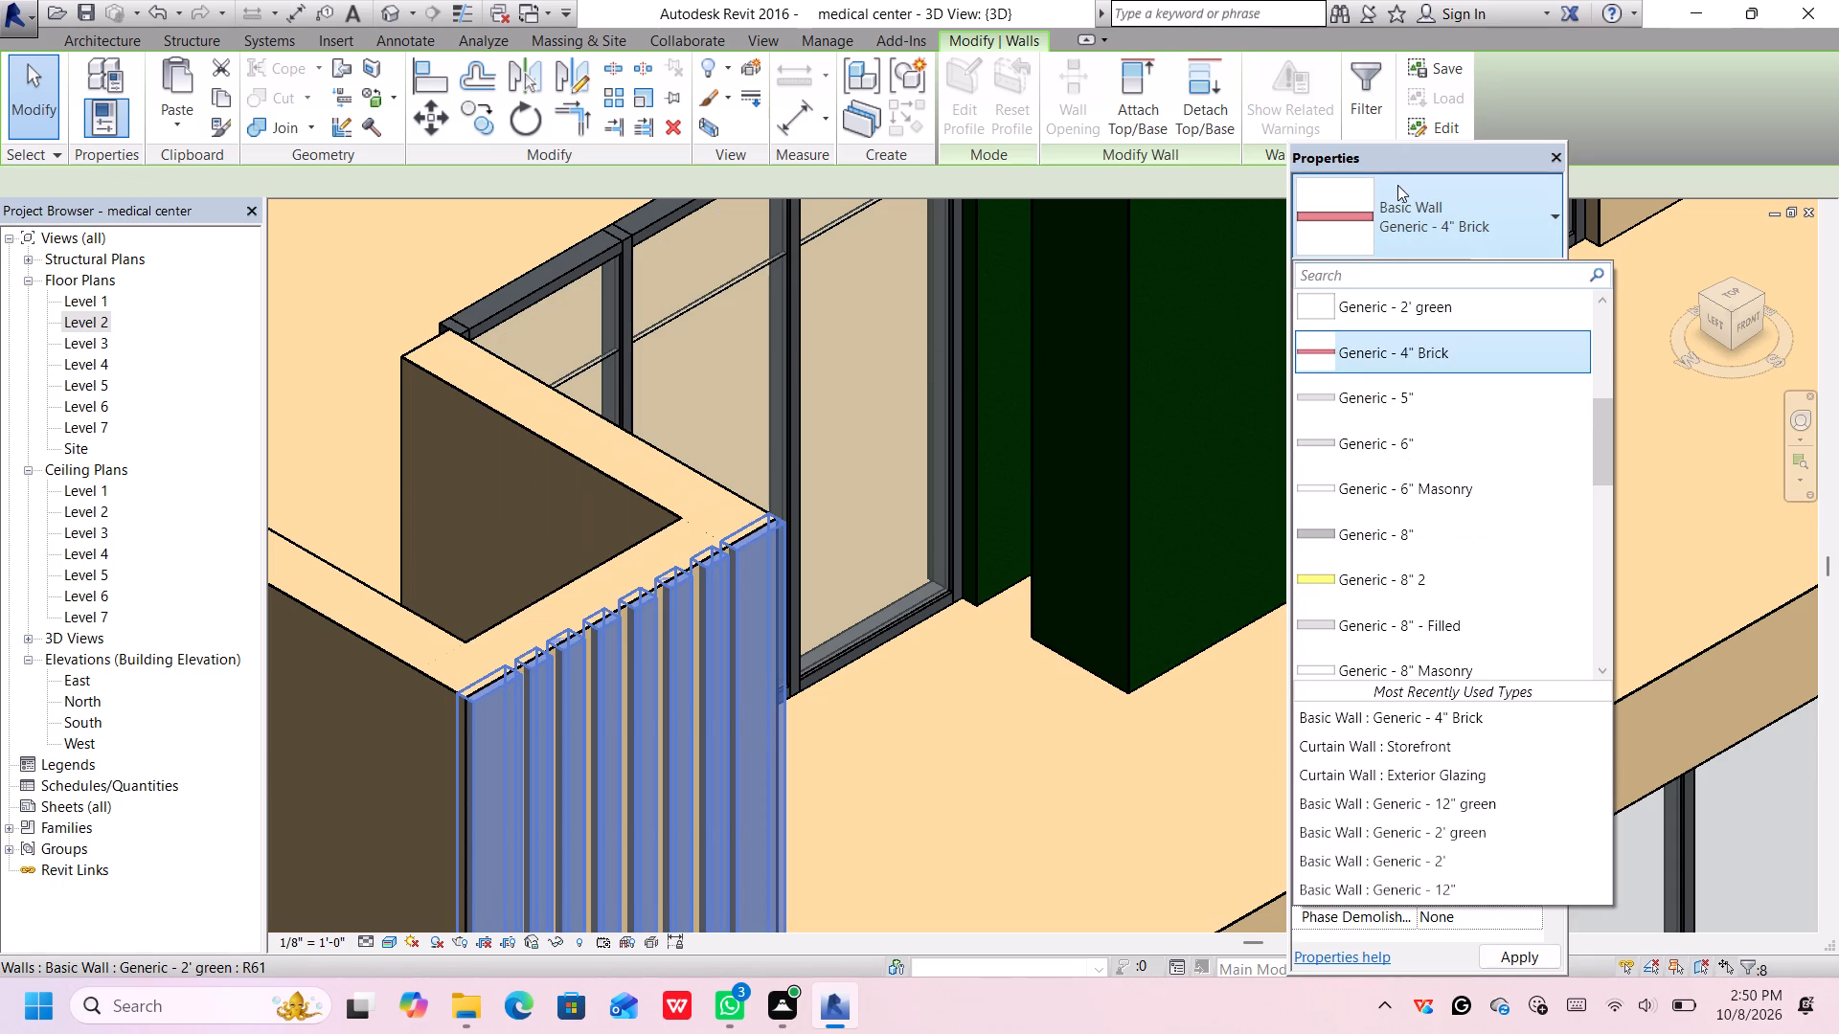
left_click(1458, 241)
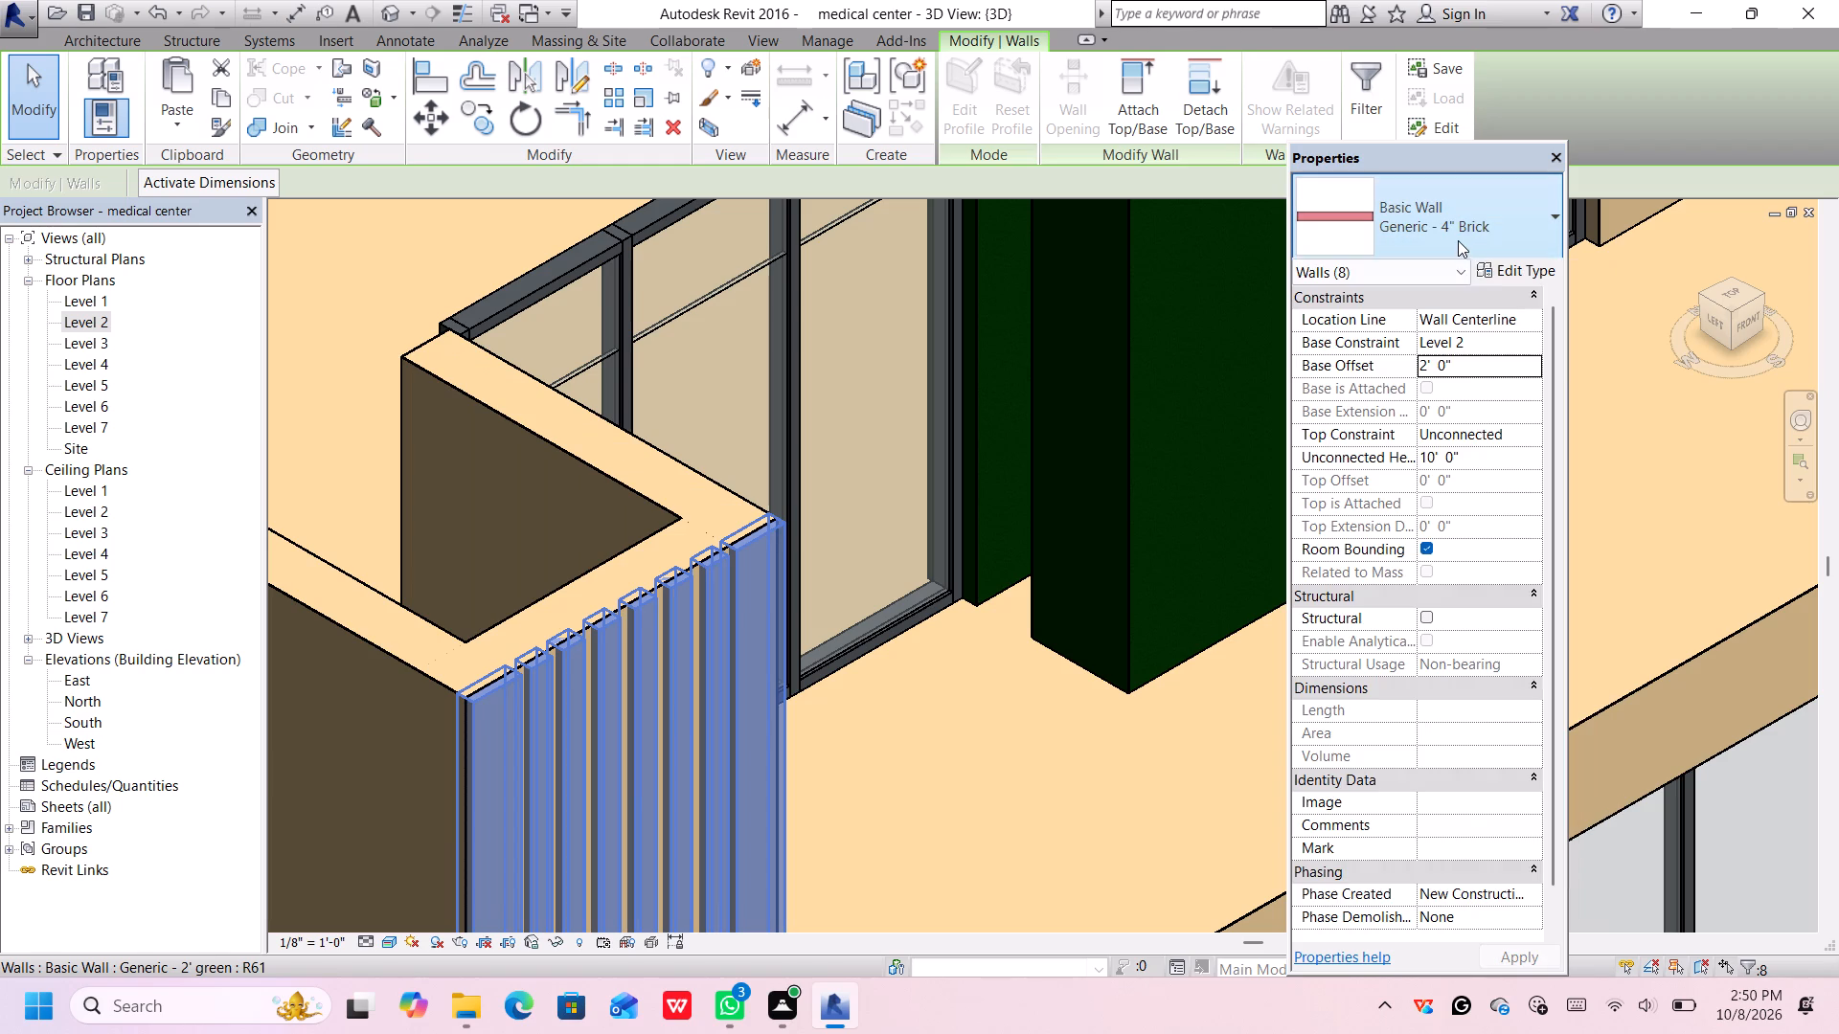
left_click(1488, 266)
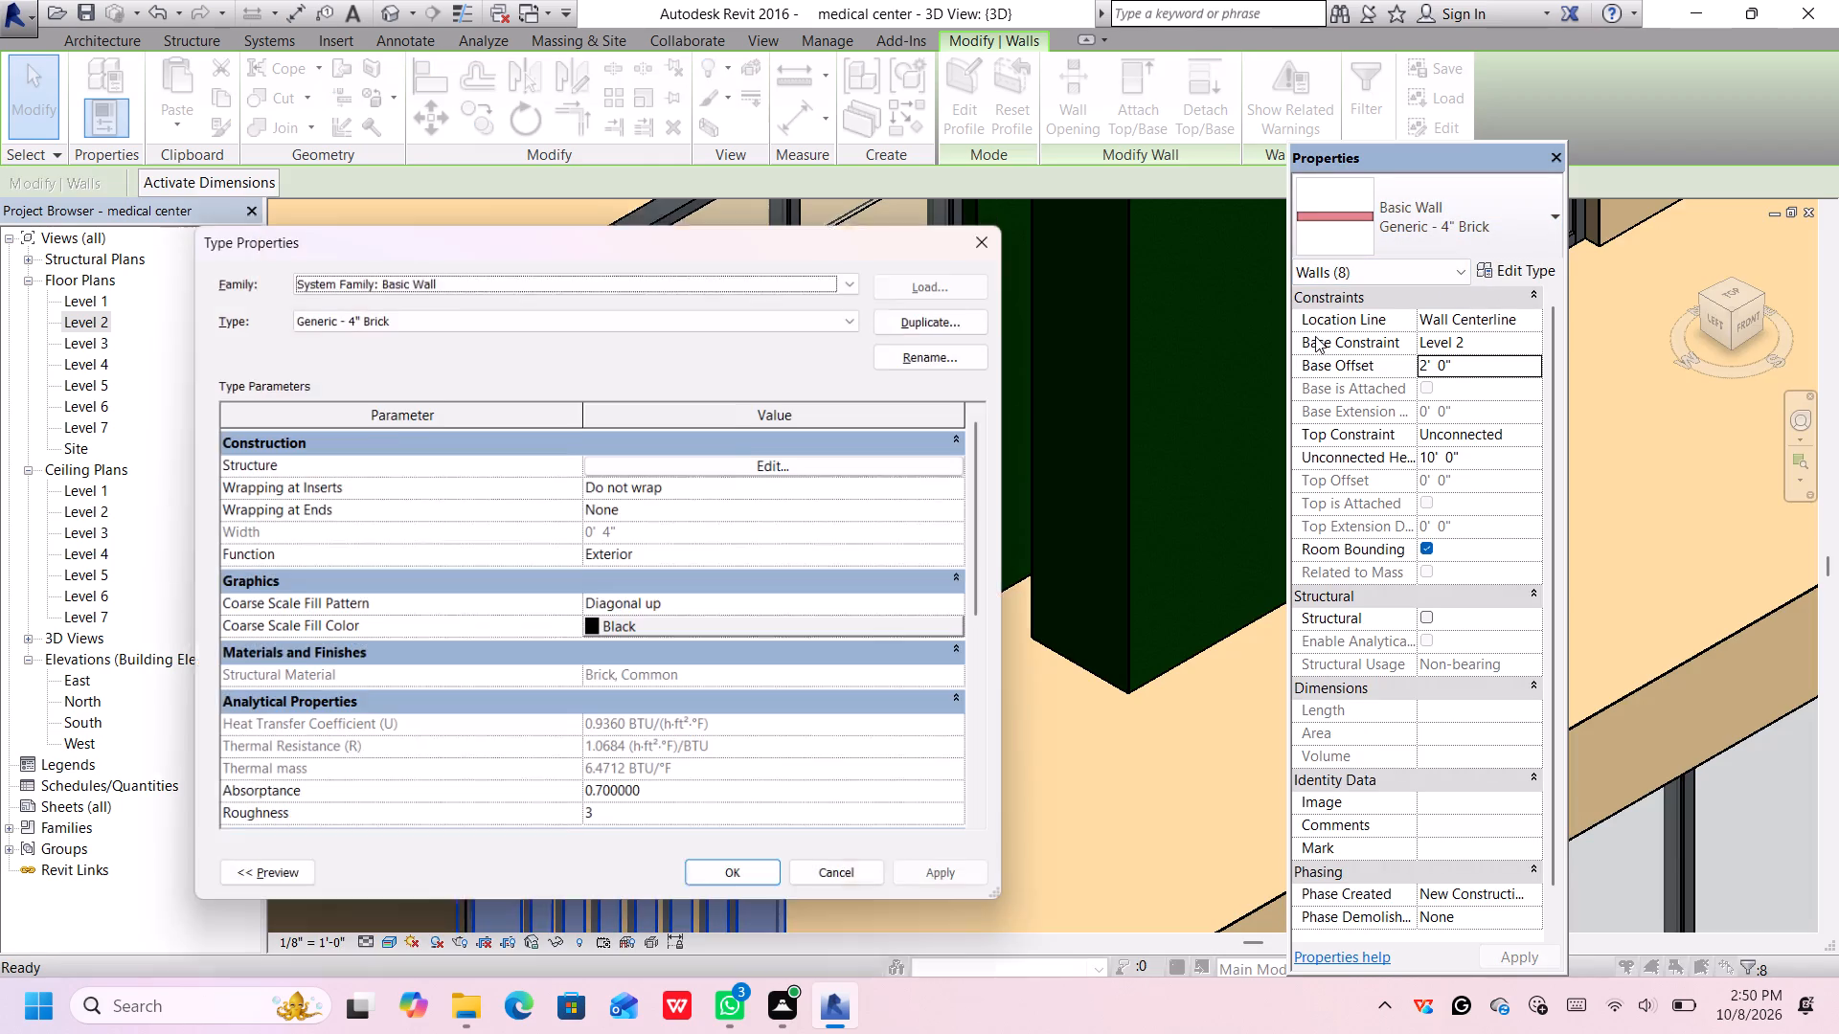
left_click(938, 316)
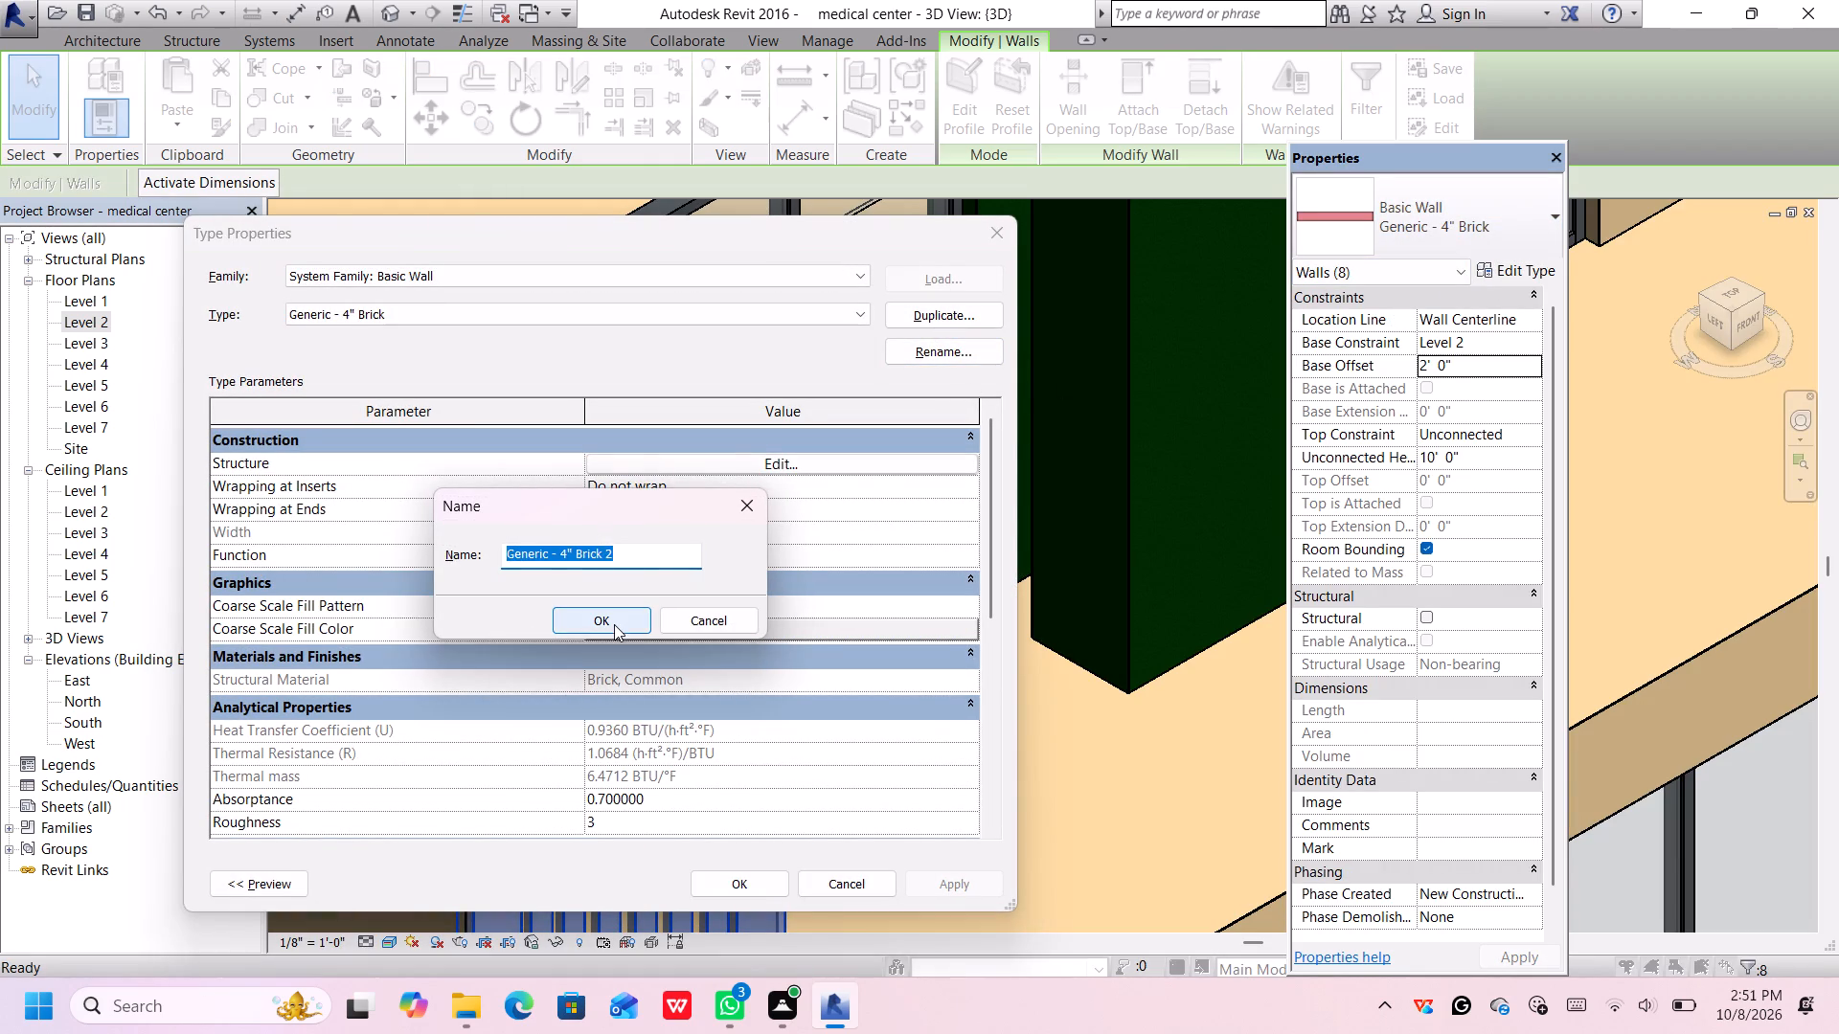
left_click(614, 624)
Change the shading colour of the structure layer's Brick, Common material to tan RGB 219 186 125.
left_click(710, 459)
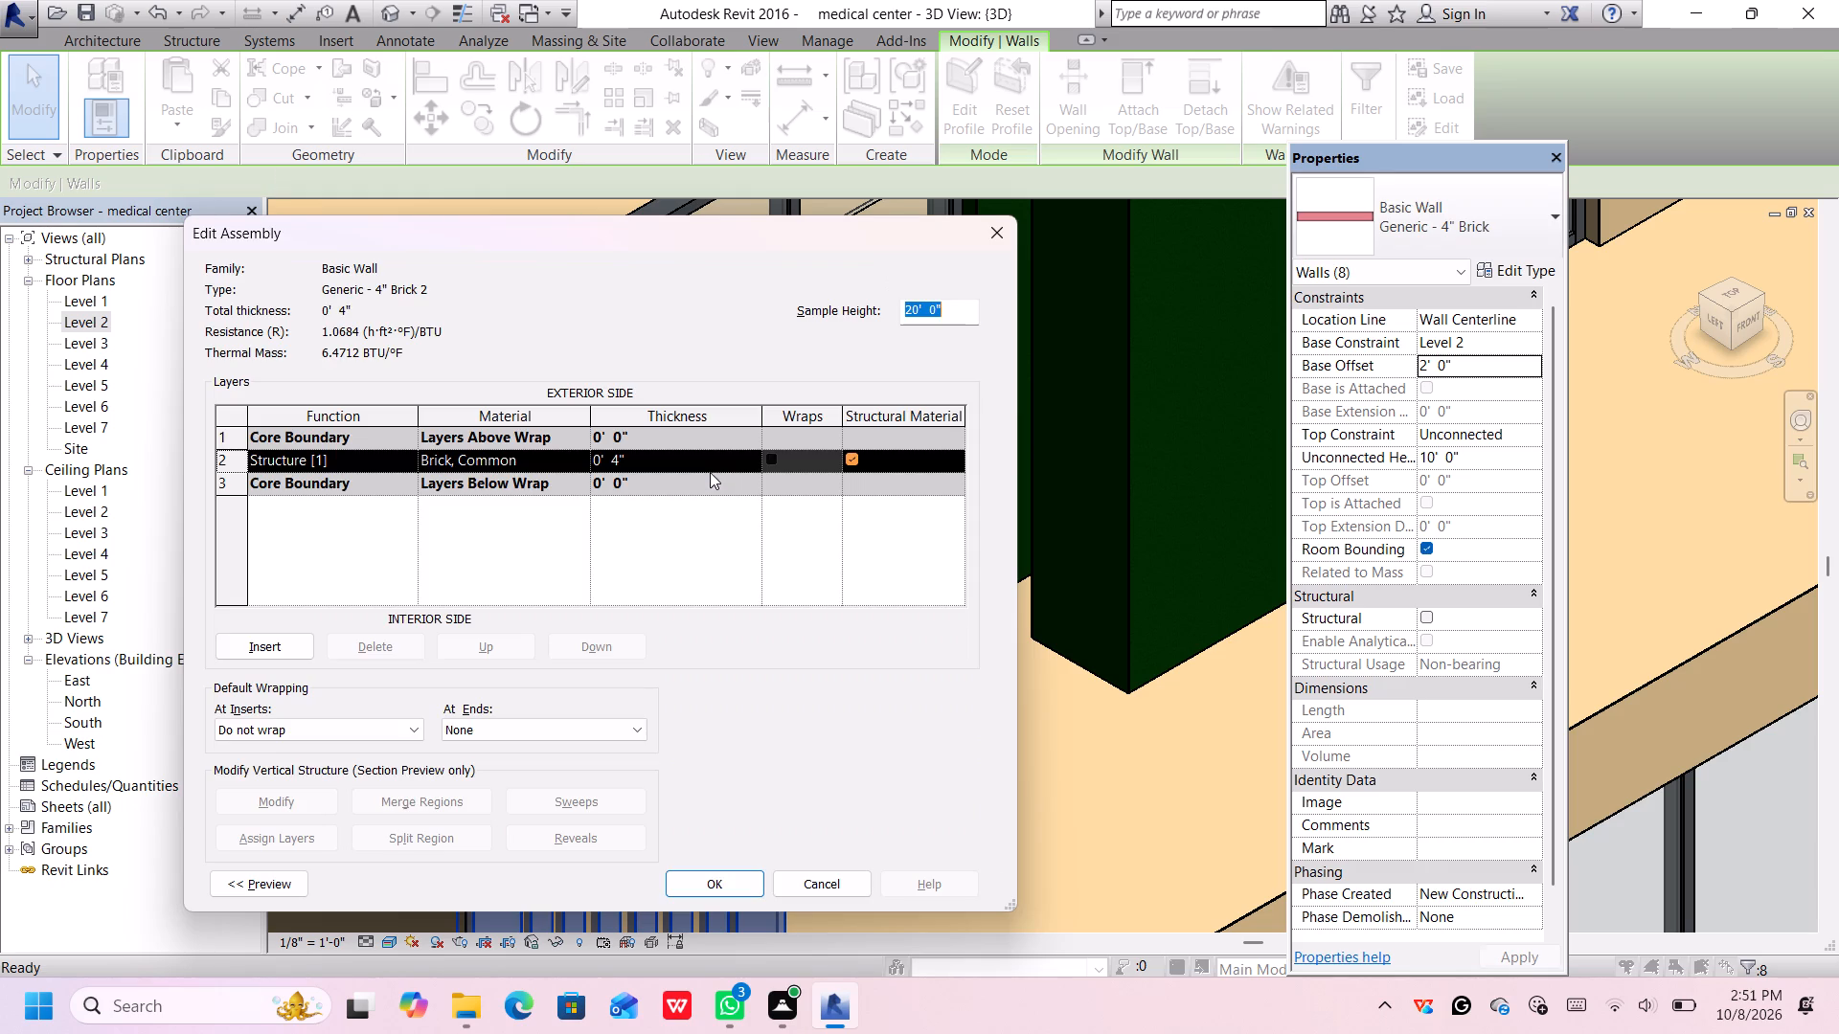
left_click(556, 458)
left_click(582, 454)
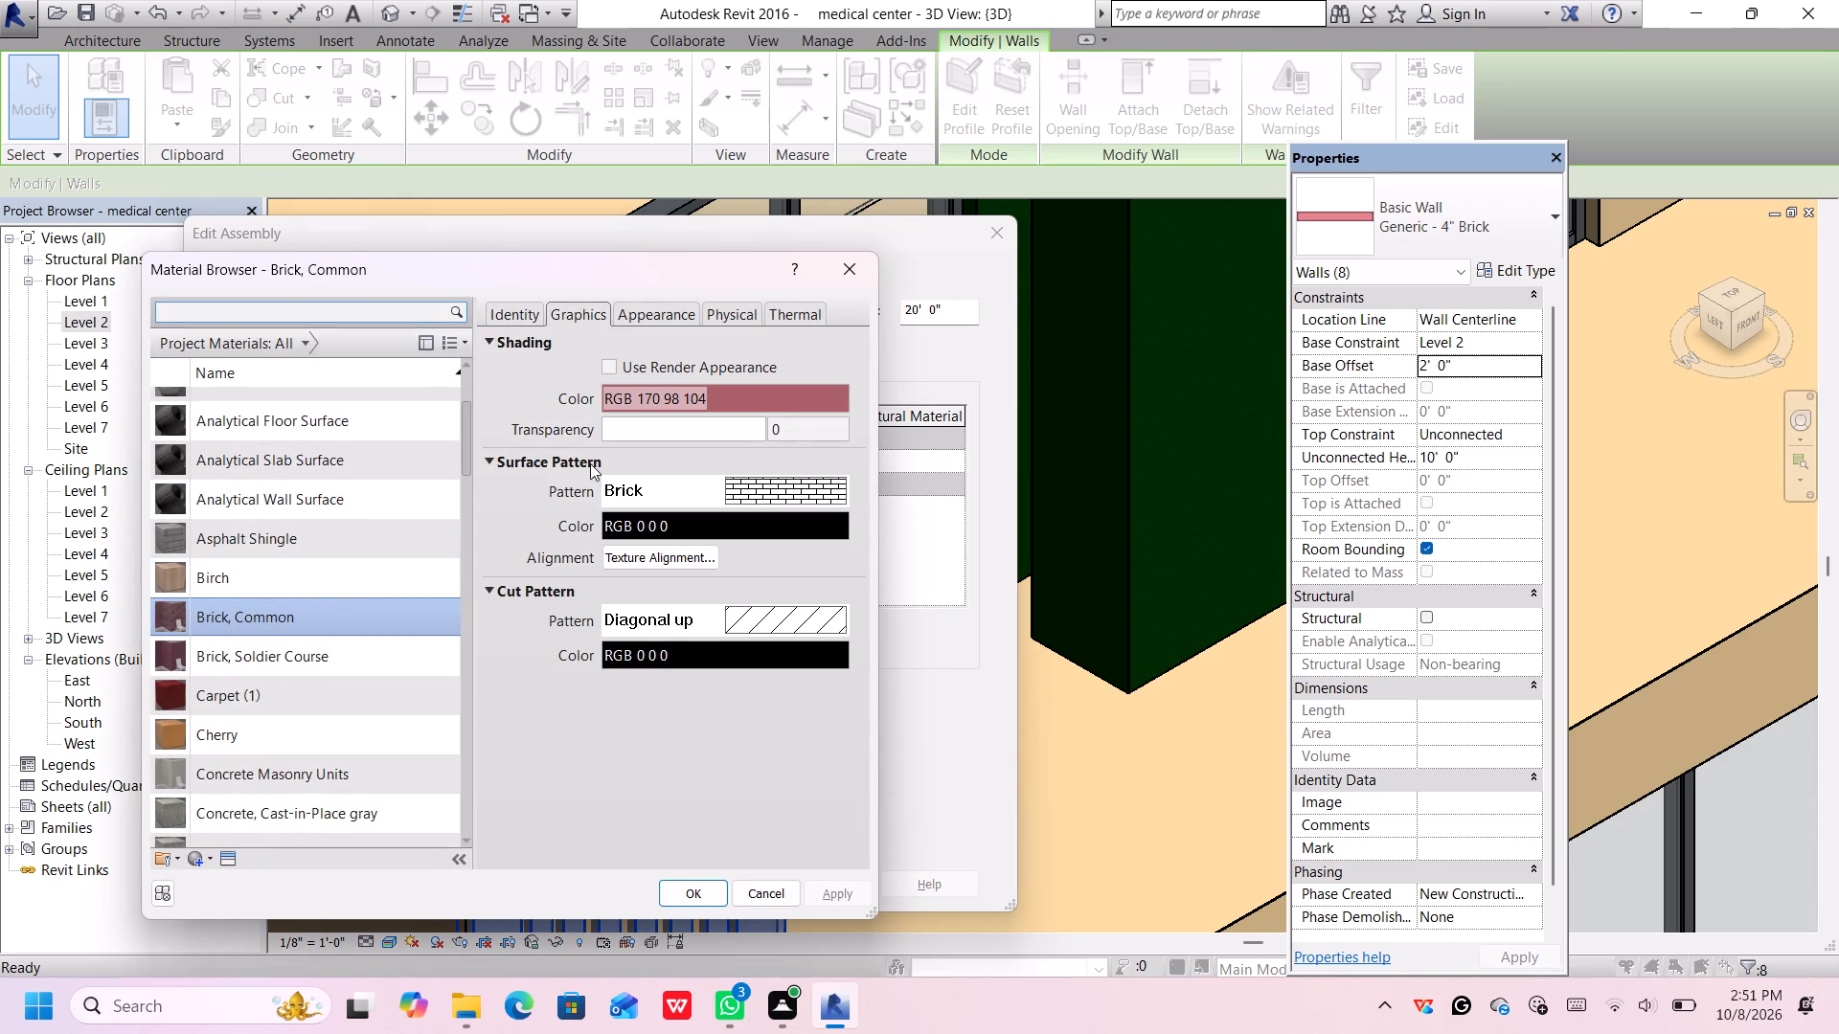
left_click(827, 400)
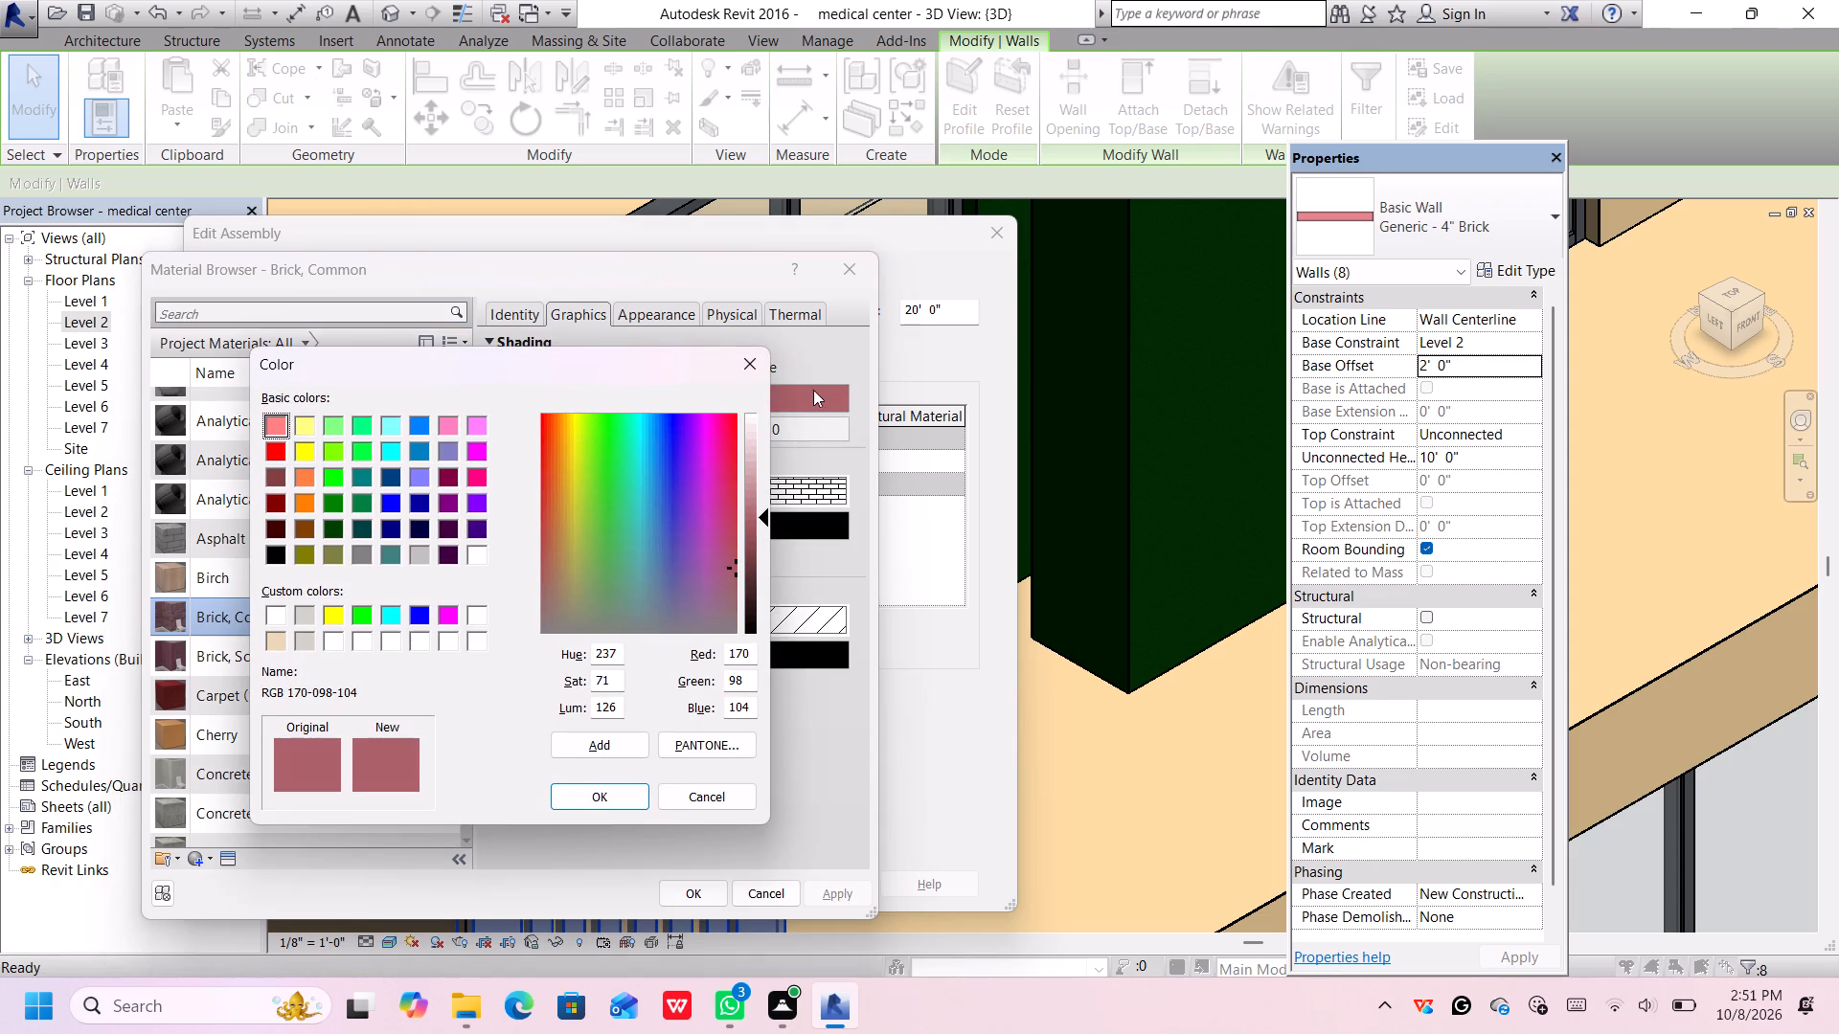
left_click(273, 639)
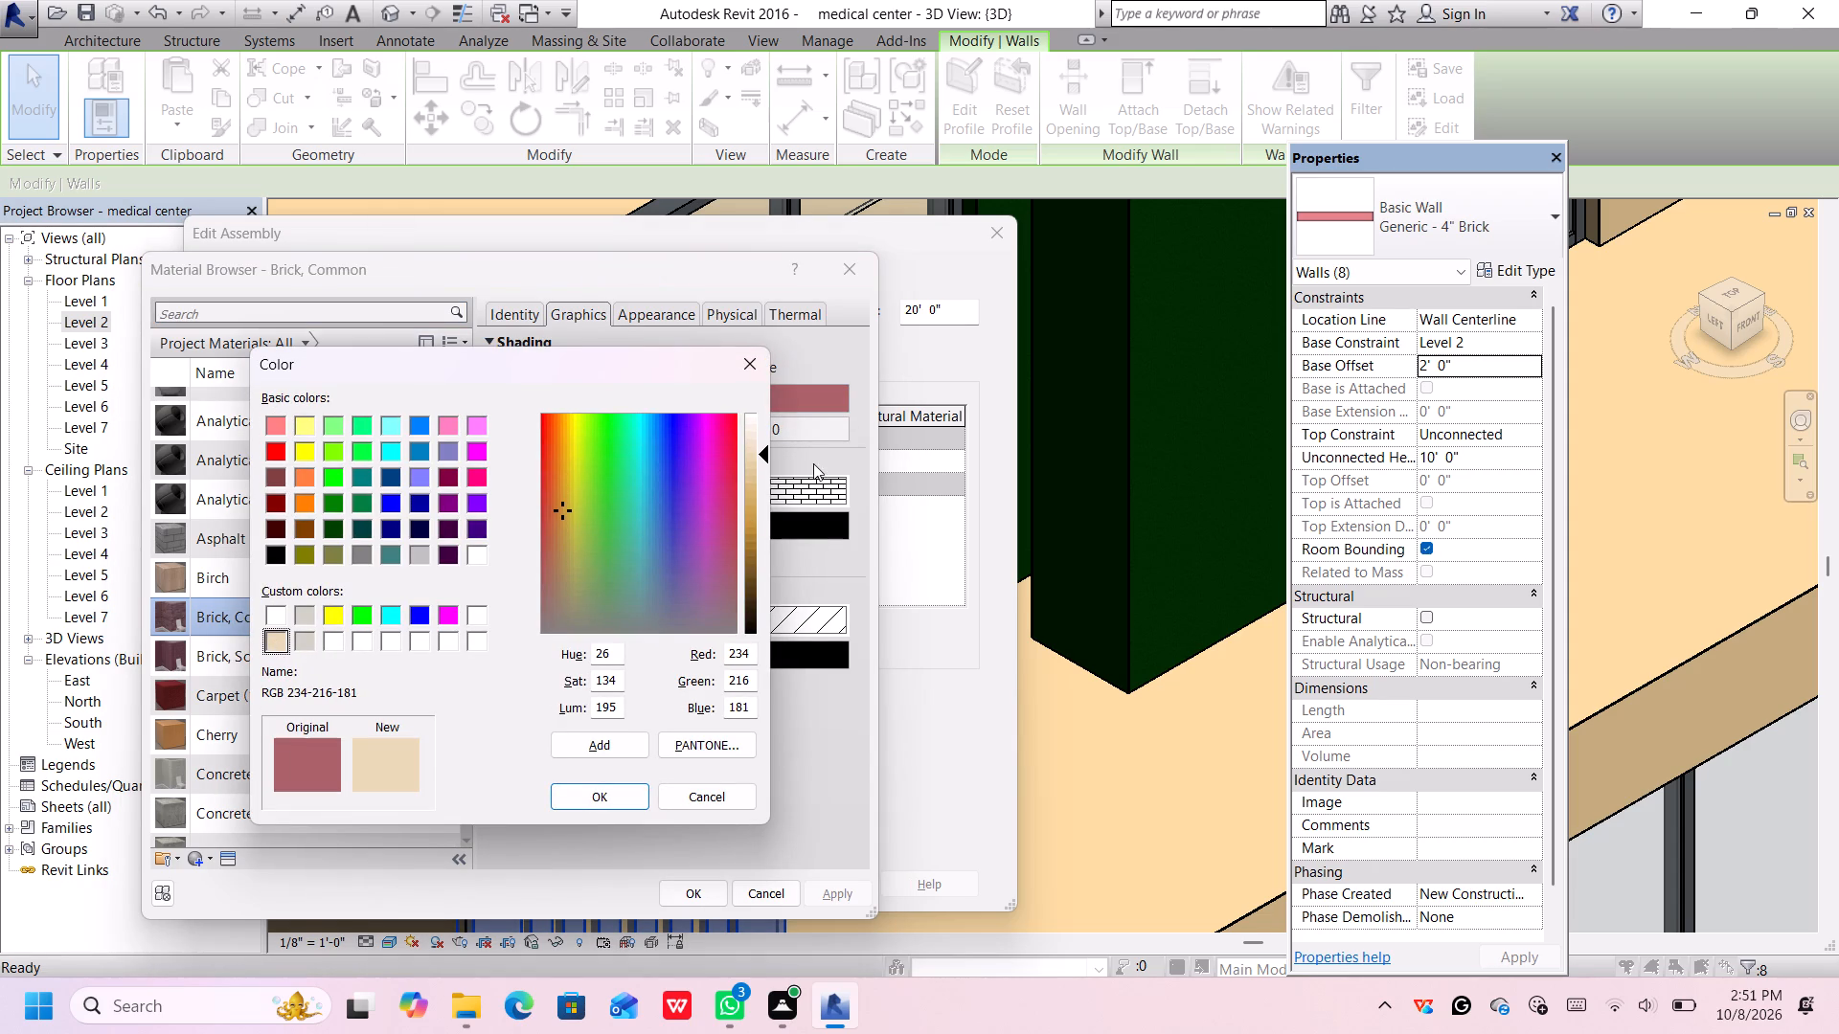
left_click(754, 485)
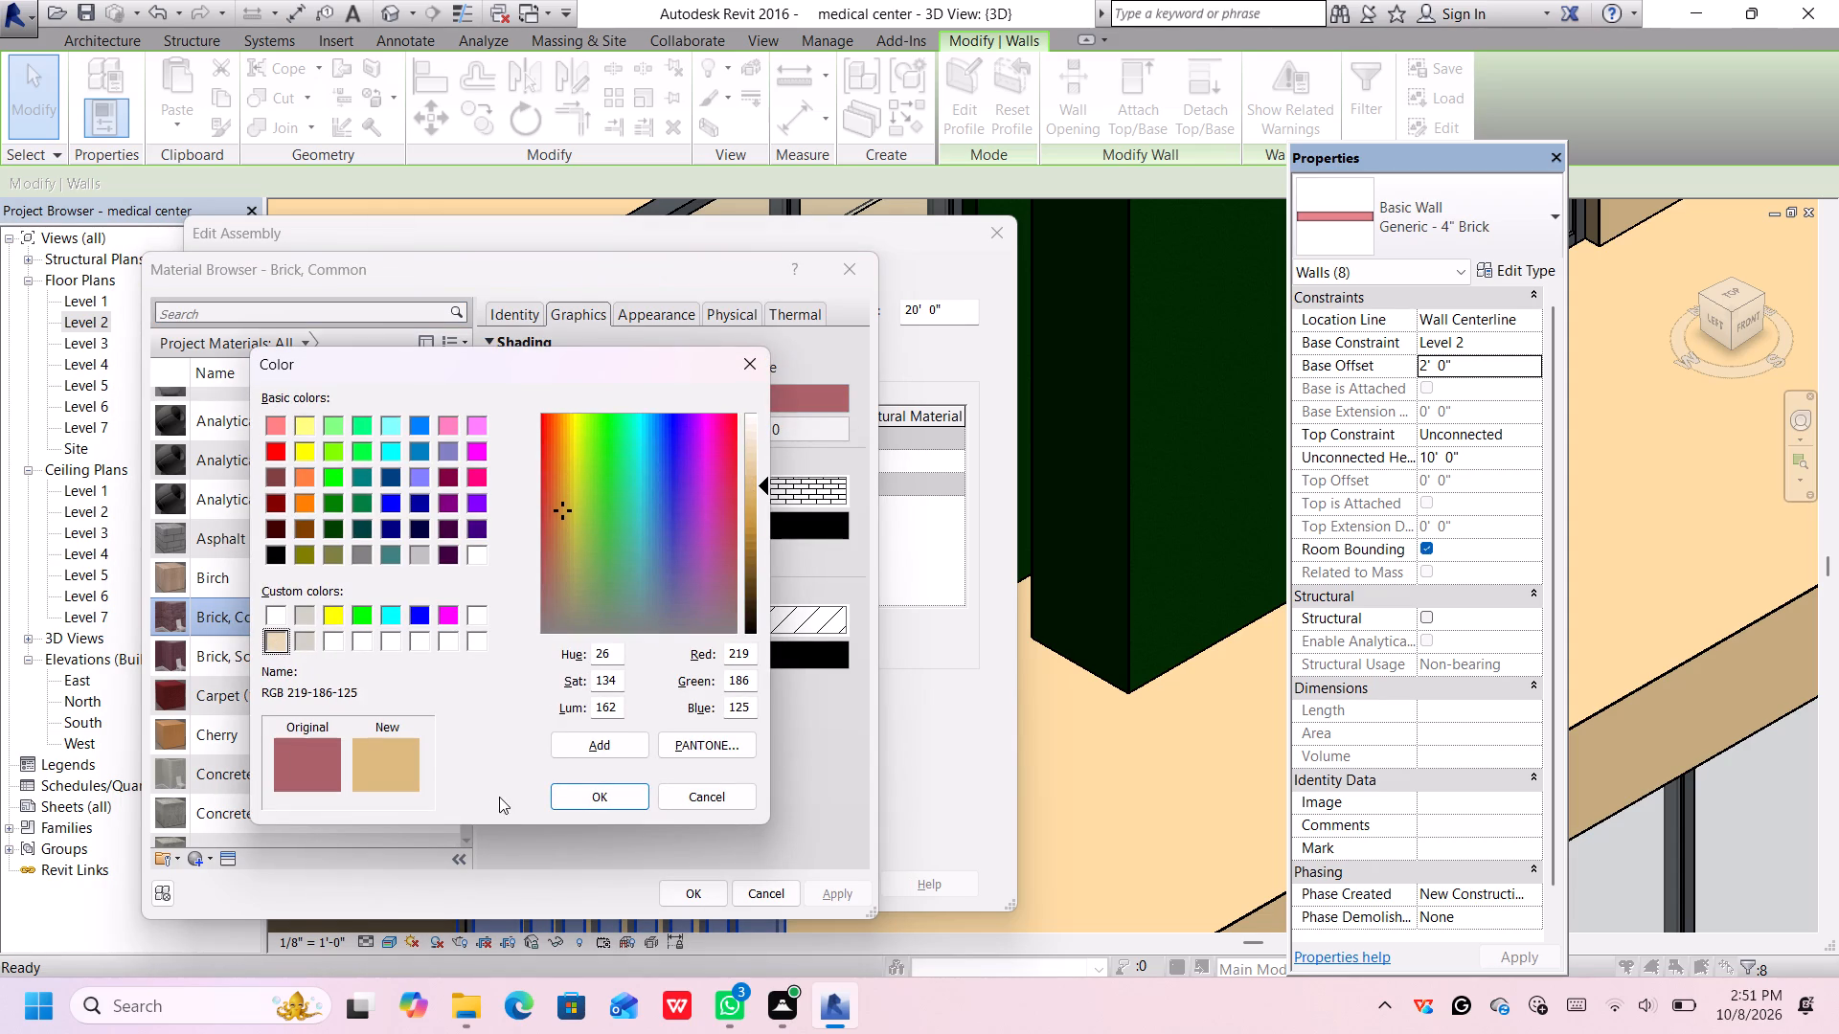
left_click(593, 792)
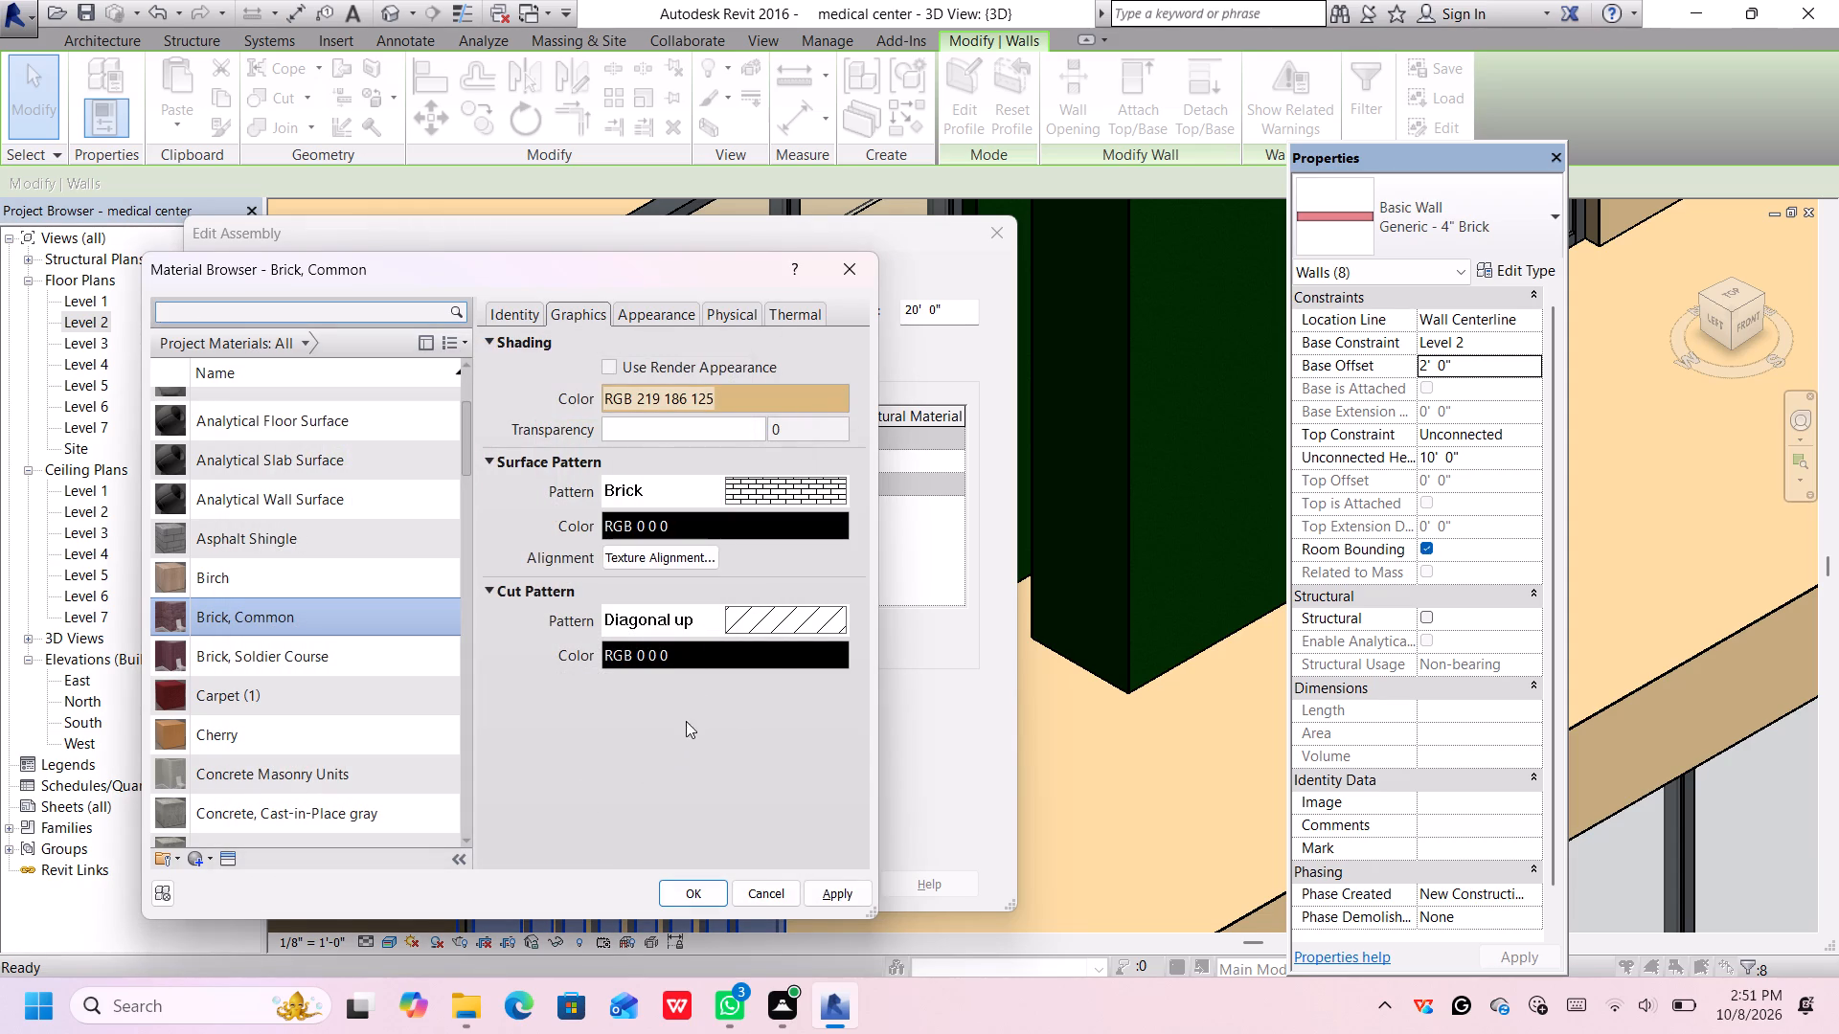
Set the brightness of the Brick, Common material's masonry appearance image to 68.
left_click(619, 310)
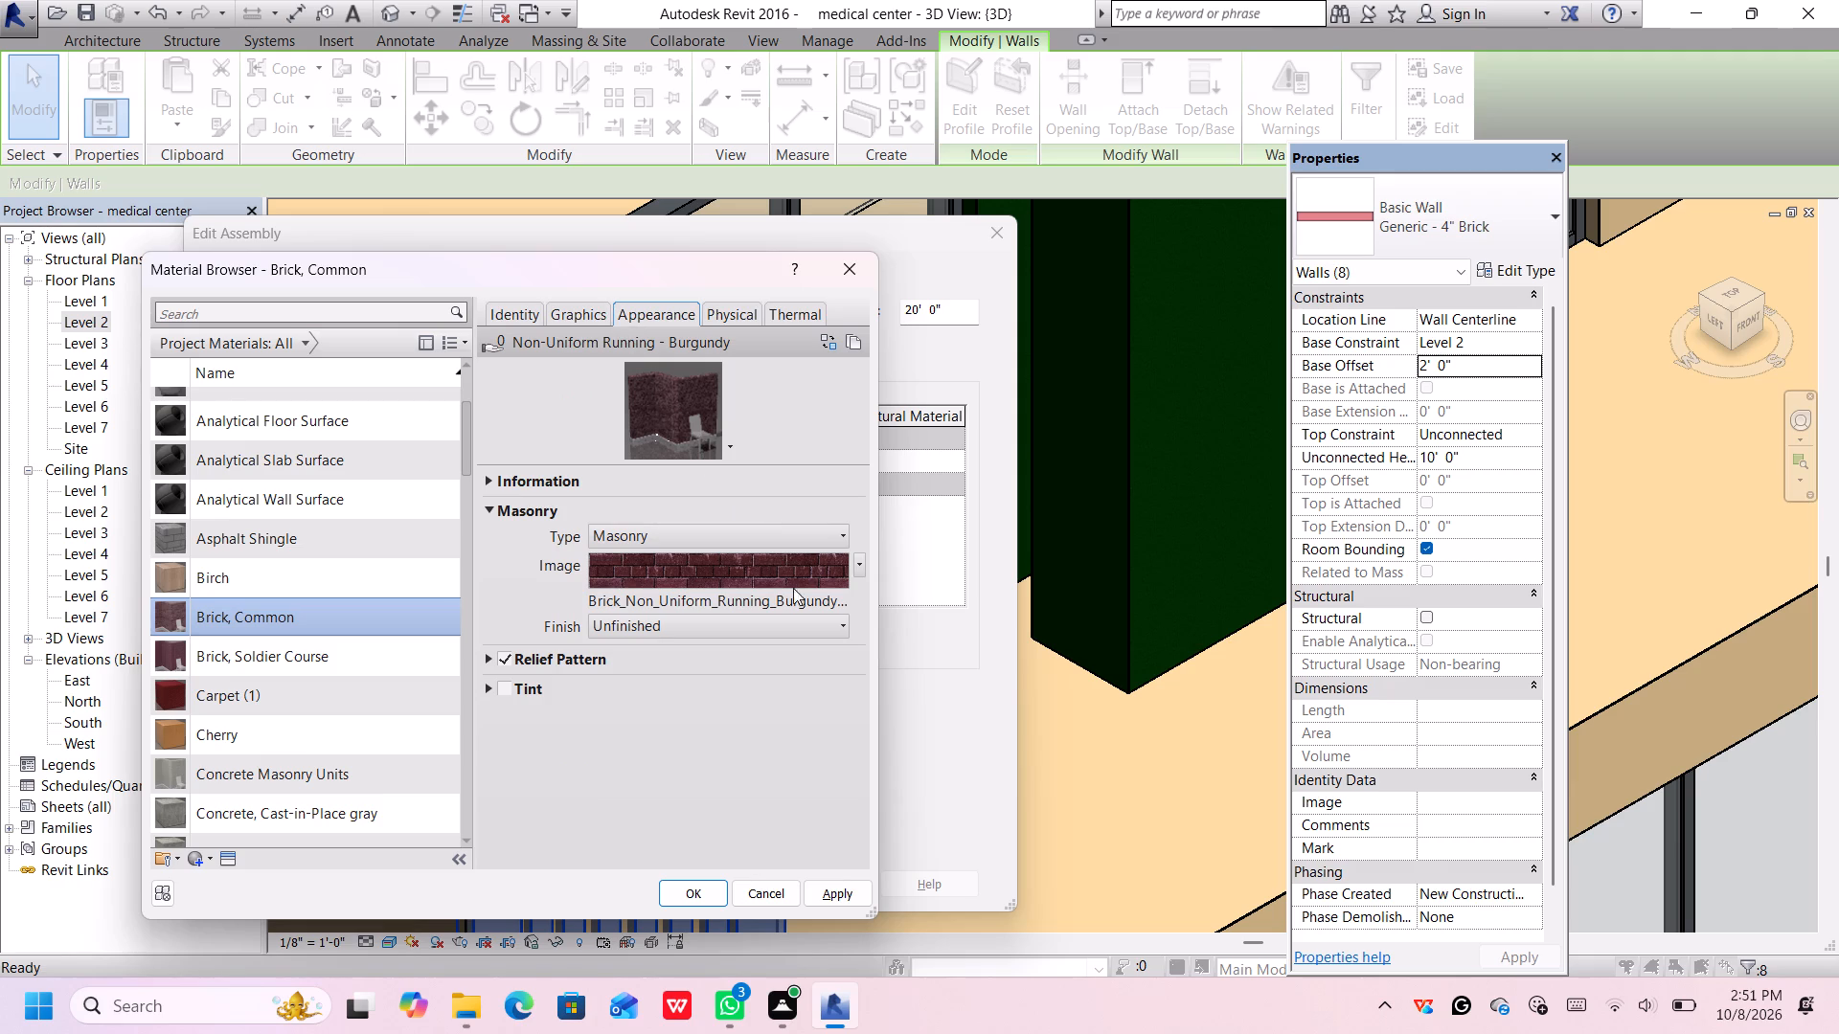
left_click(851, 559)
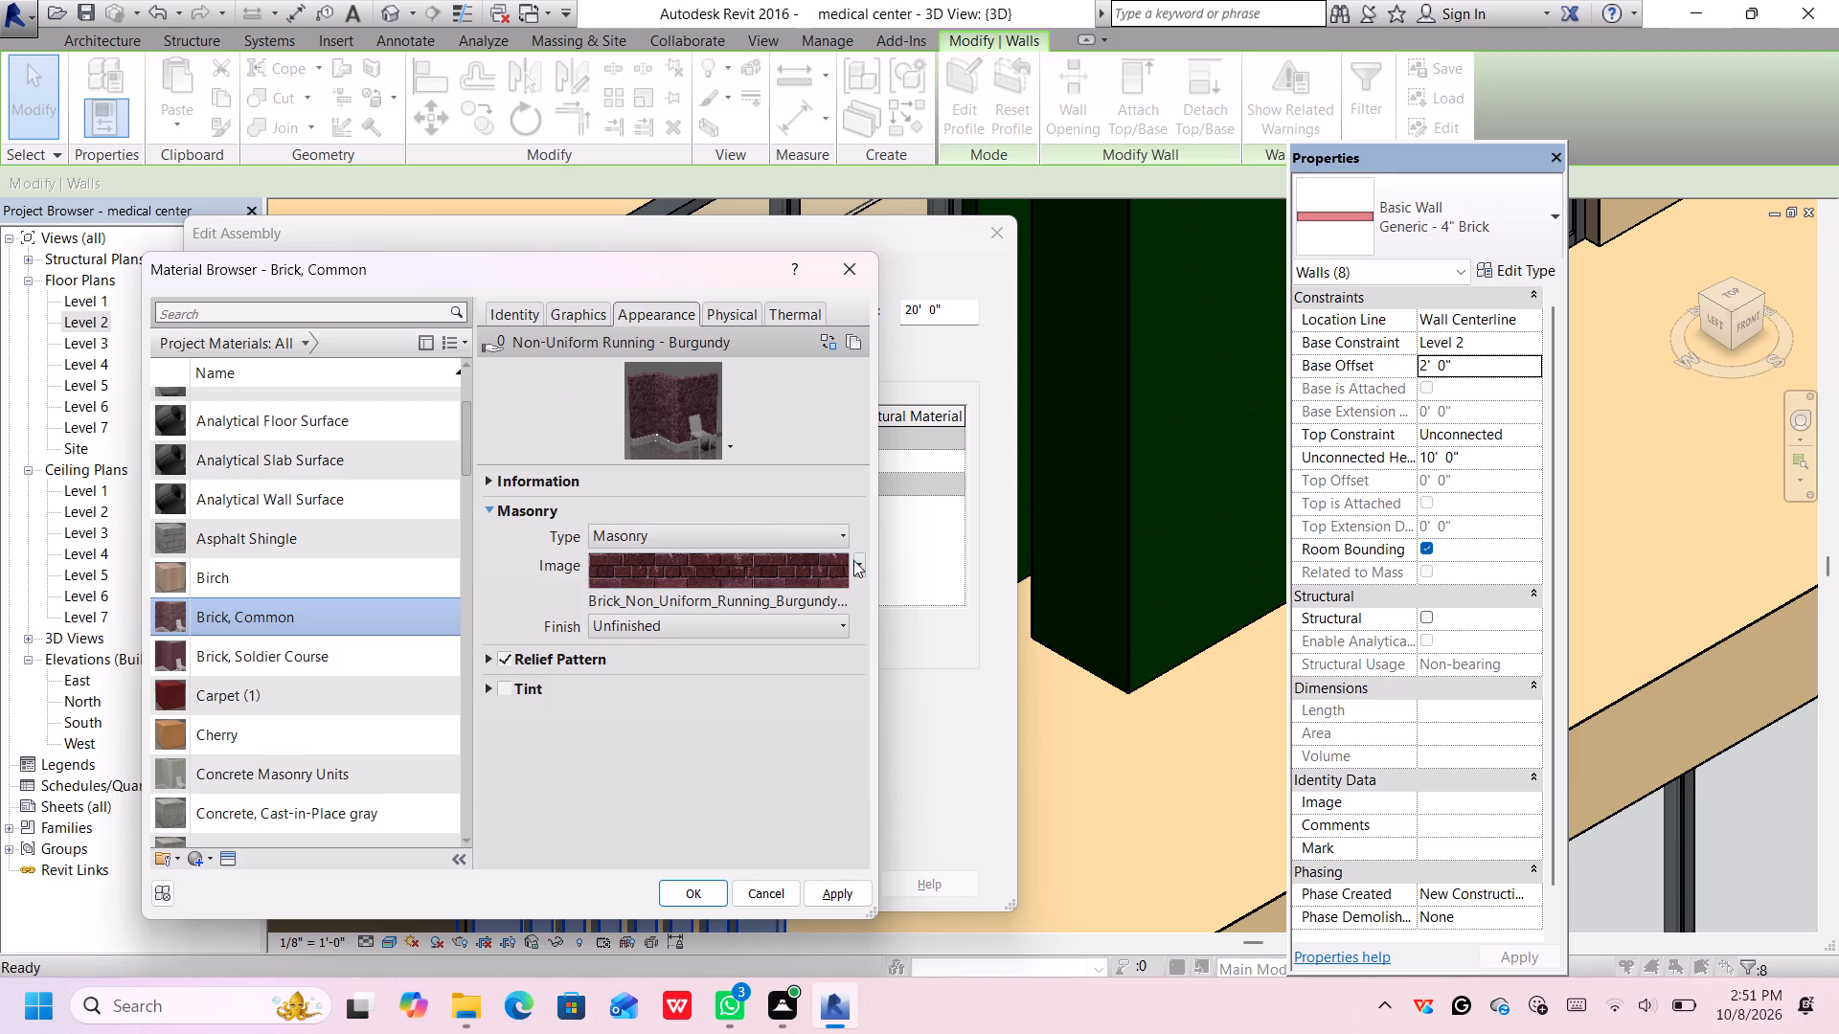
left_click(842, 554)
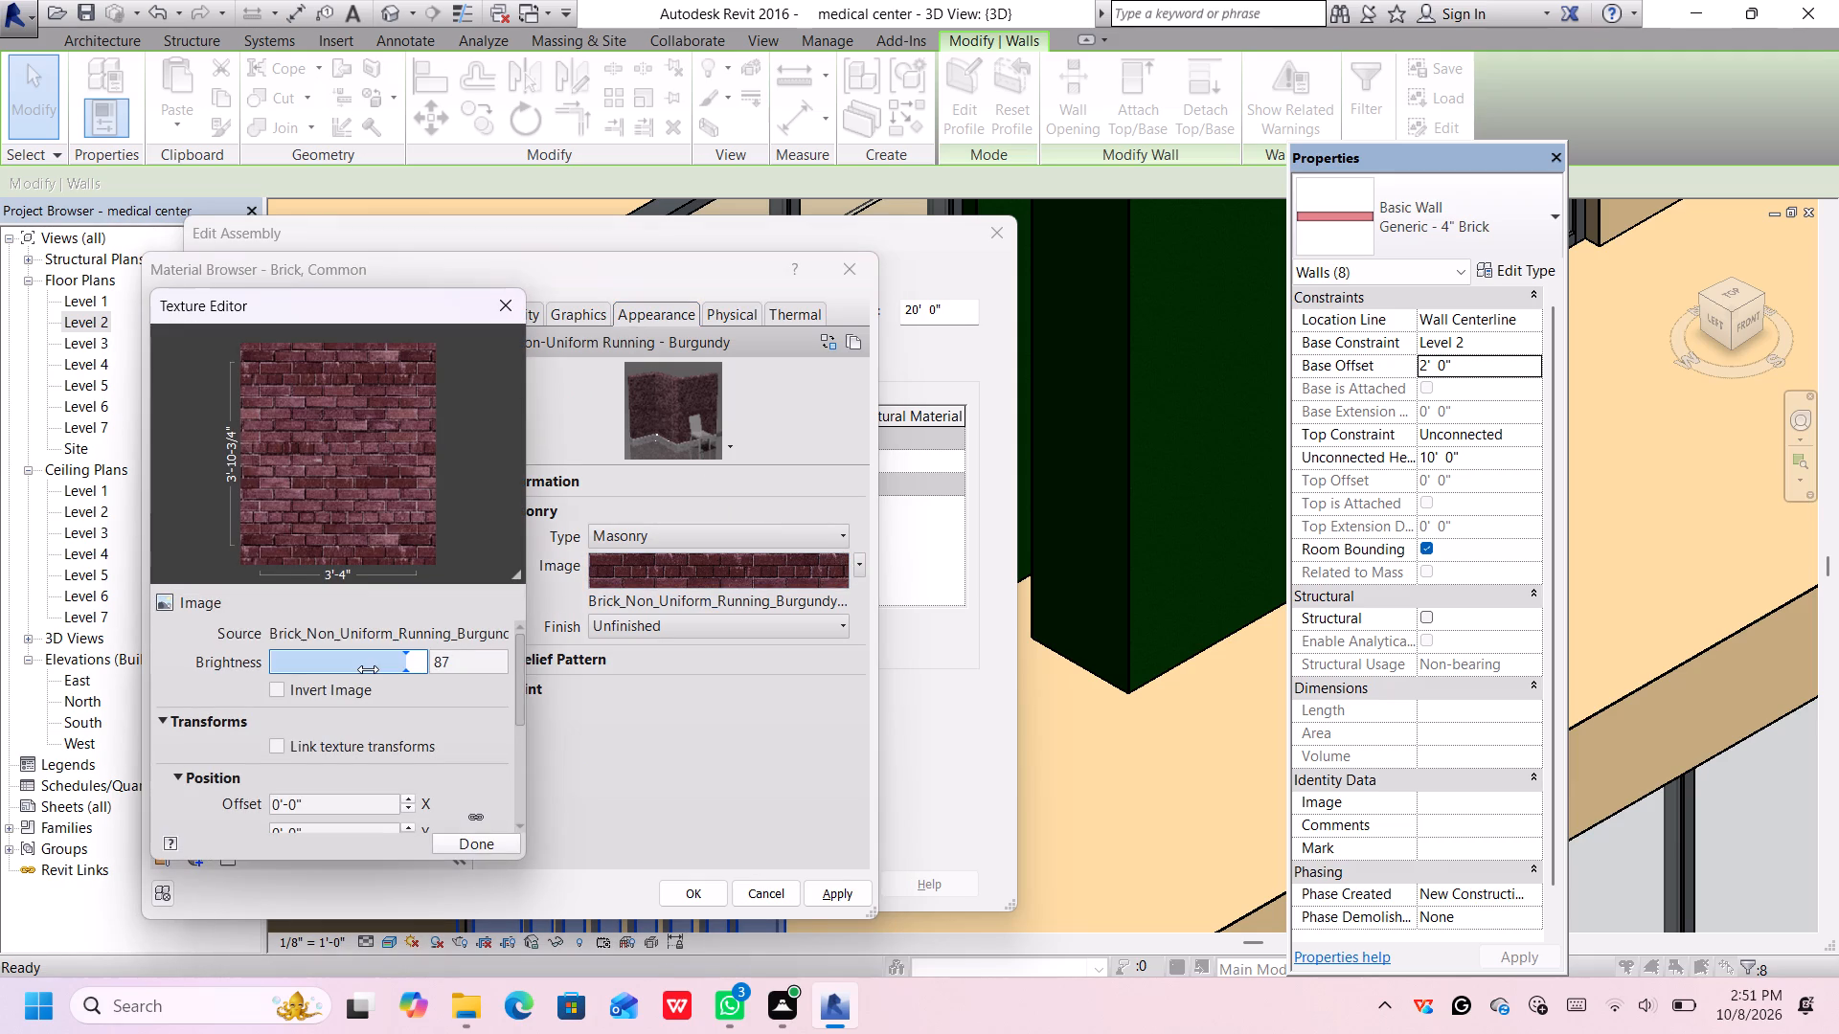
left_click_drag(380, 669, 321, 667)
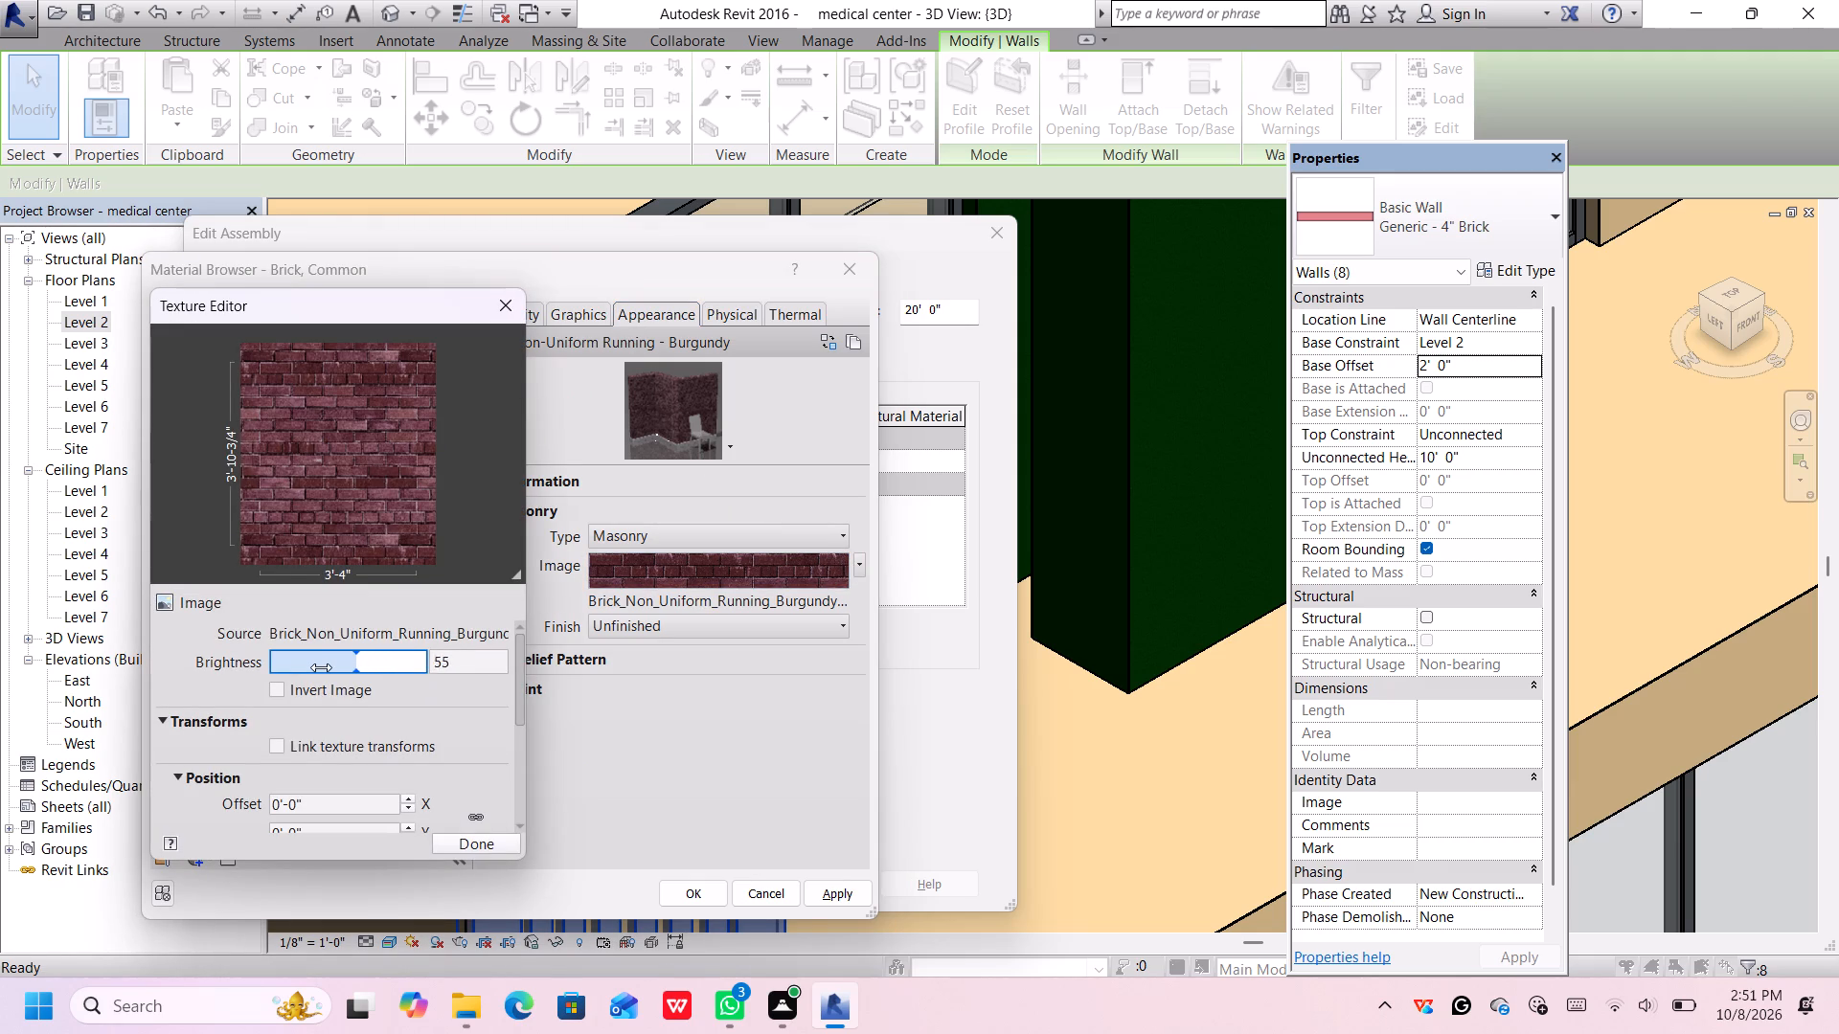
left_click_drag(321, 667, 307, 667)
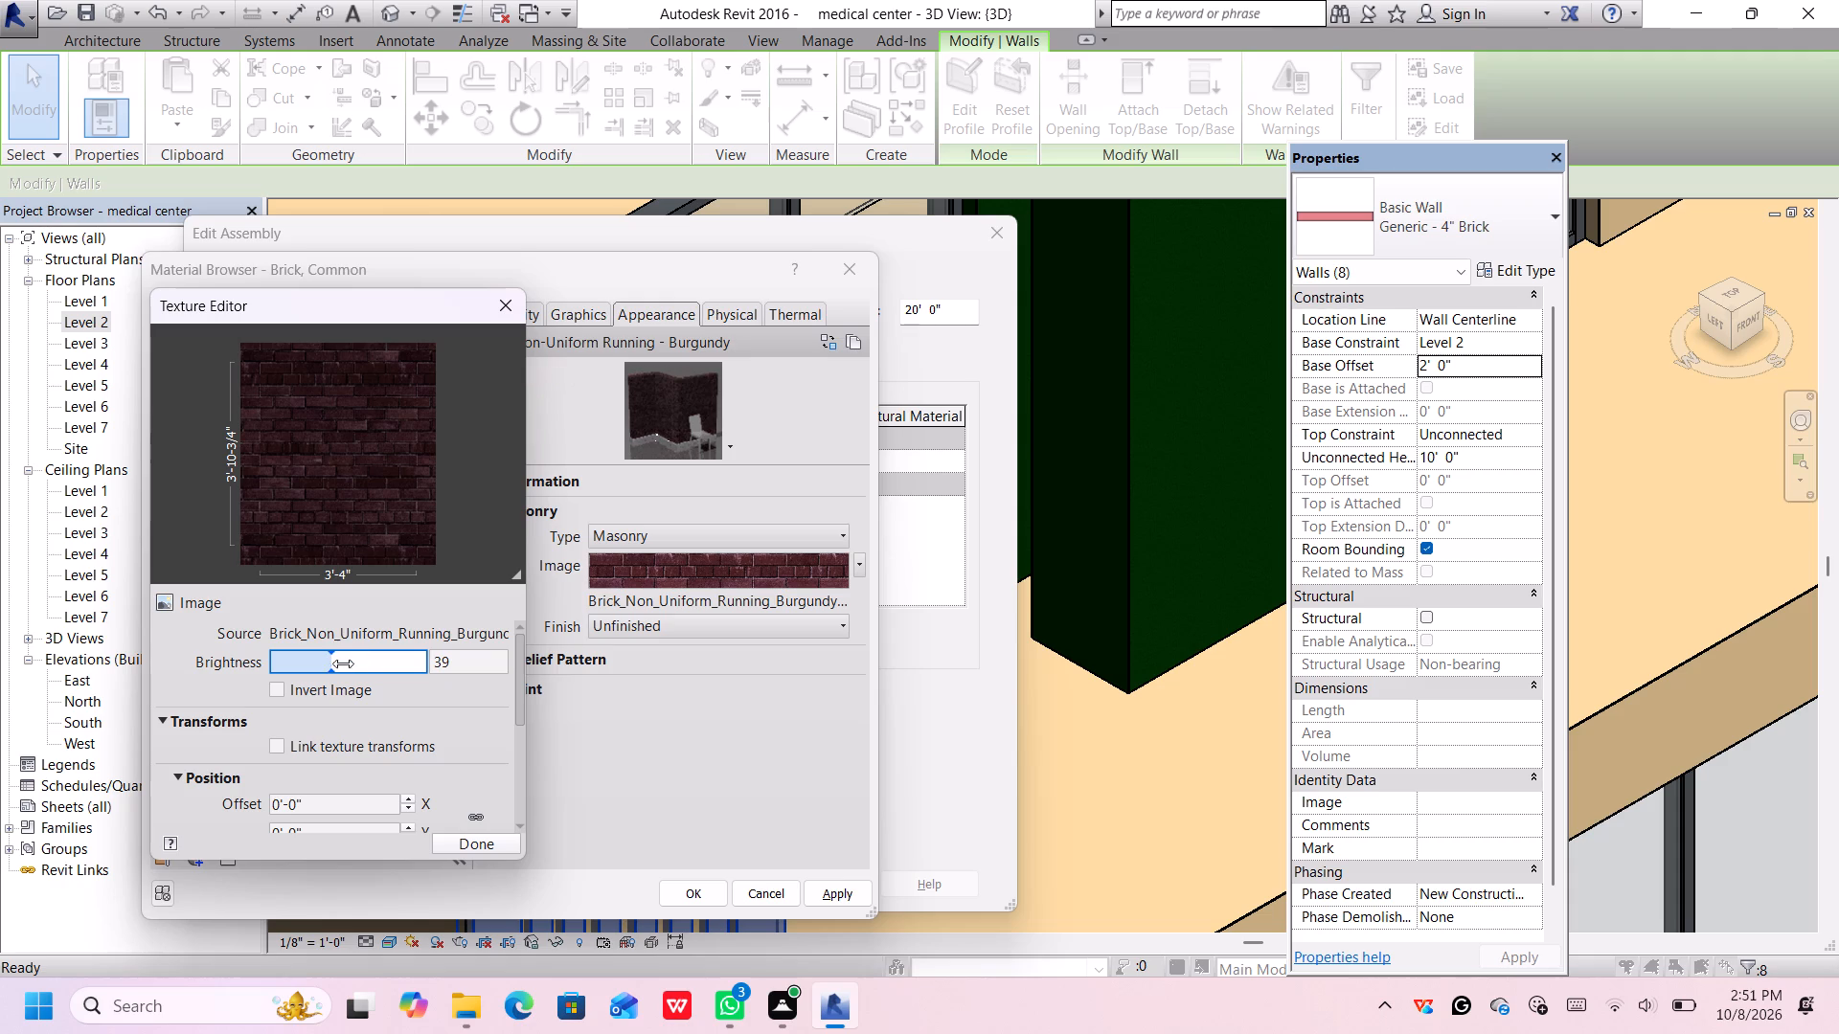
scroll(326, 660, "up", 2)
left_click_drag(326, 660, 300, 661)
left_click_drag(300, 661, 352, 658)
left_click_drag(352, 658, 361, 665)
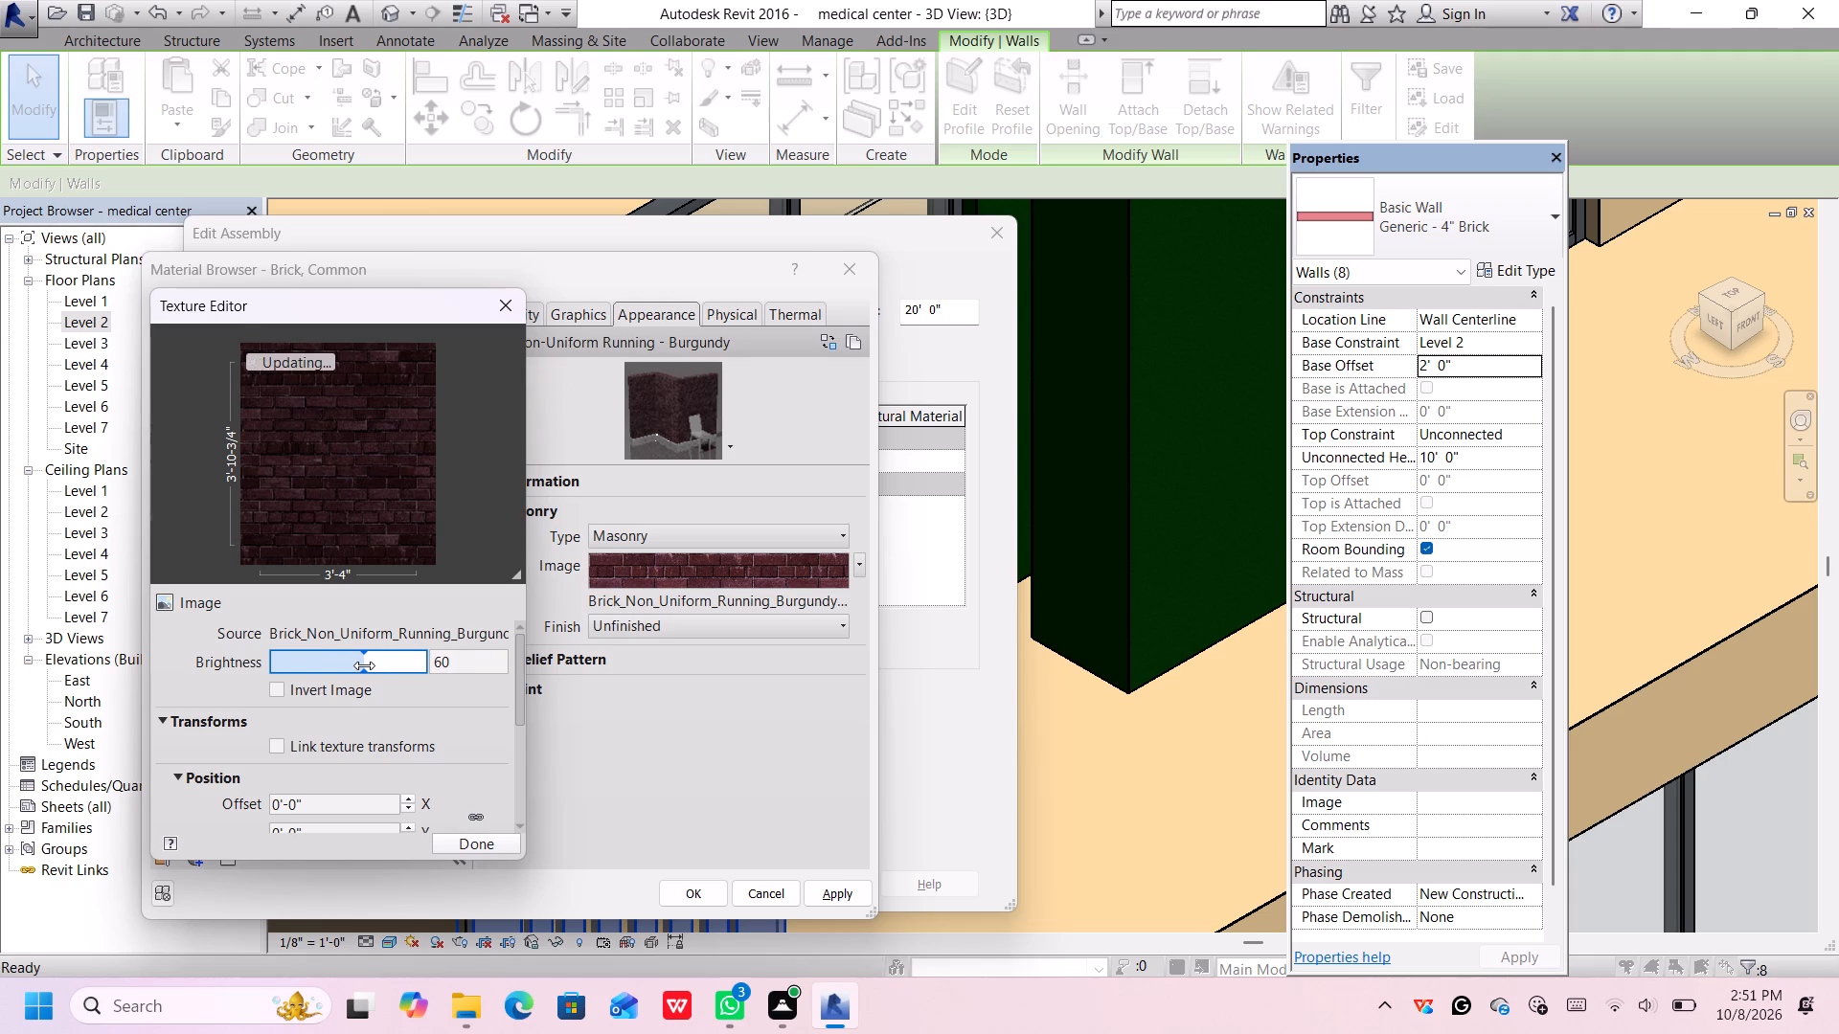
scroll(364, 665, "up", 4)
left_click_drag(363, 663, 444, 675)
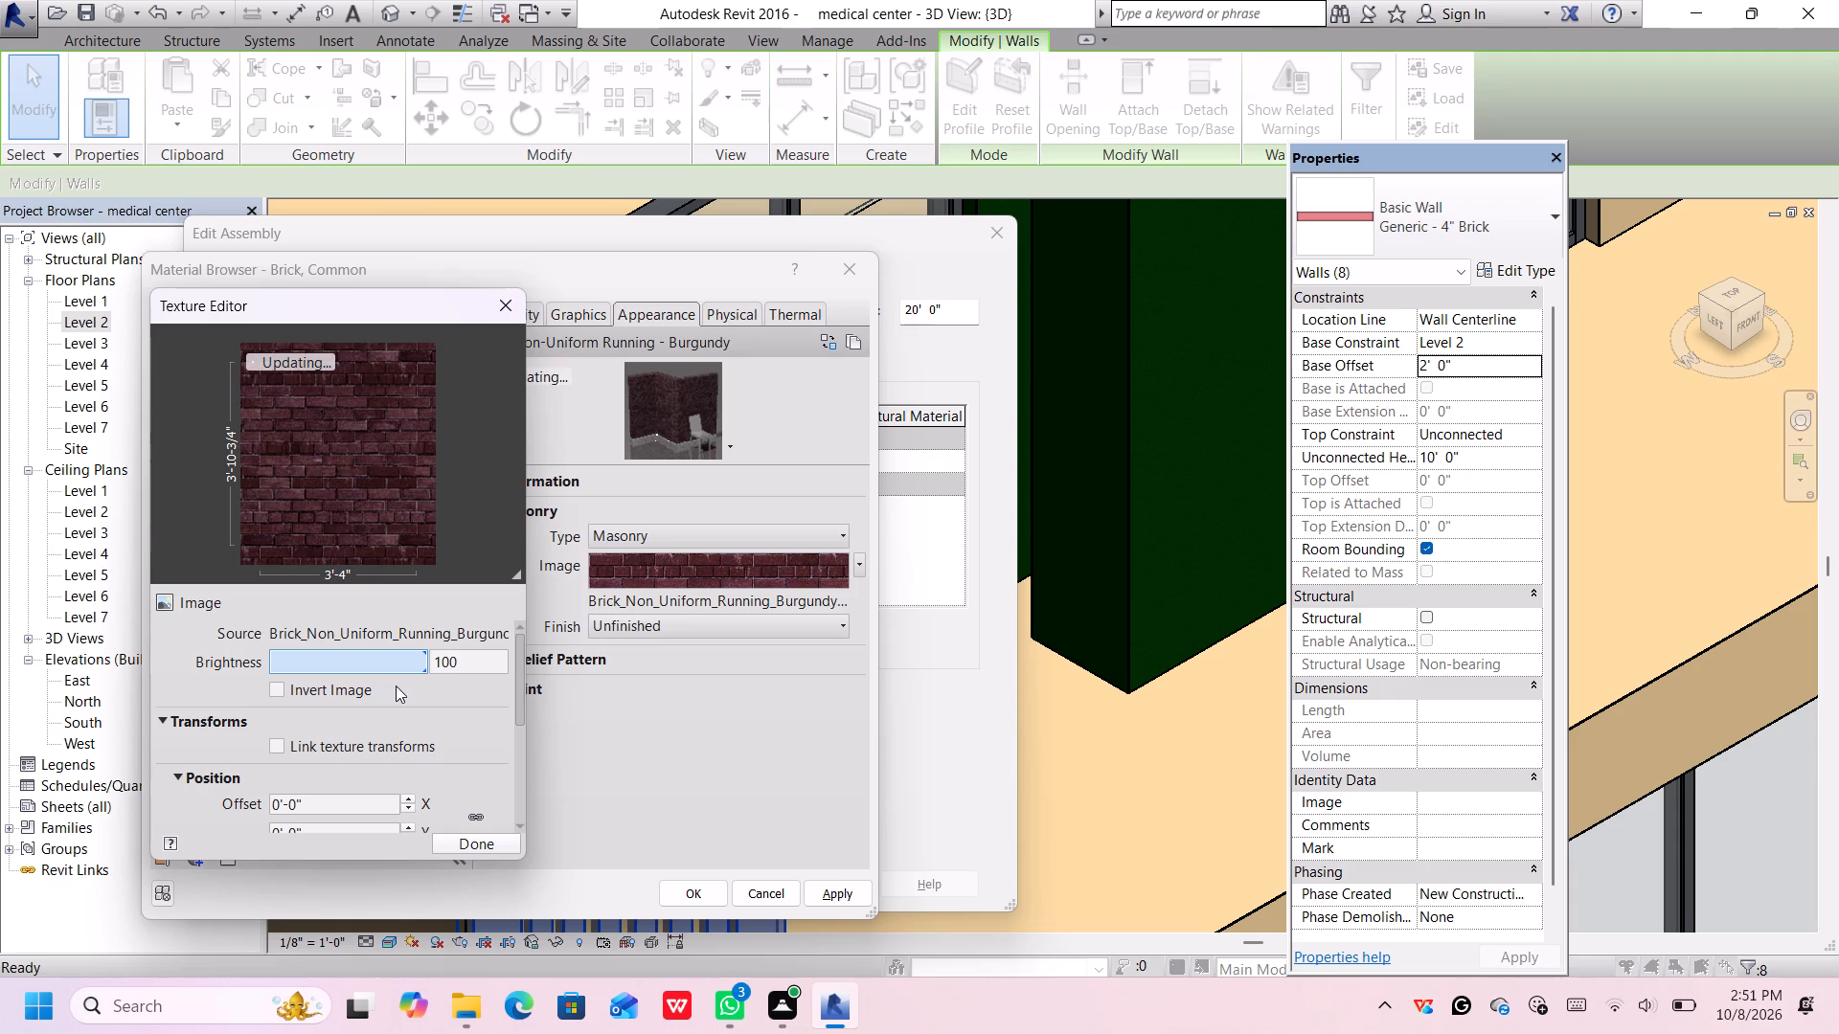
scroll(397, 674, "up", 3)
left_click(388, 666)
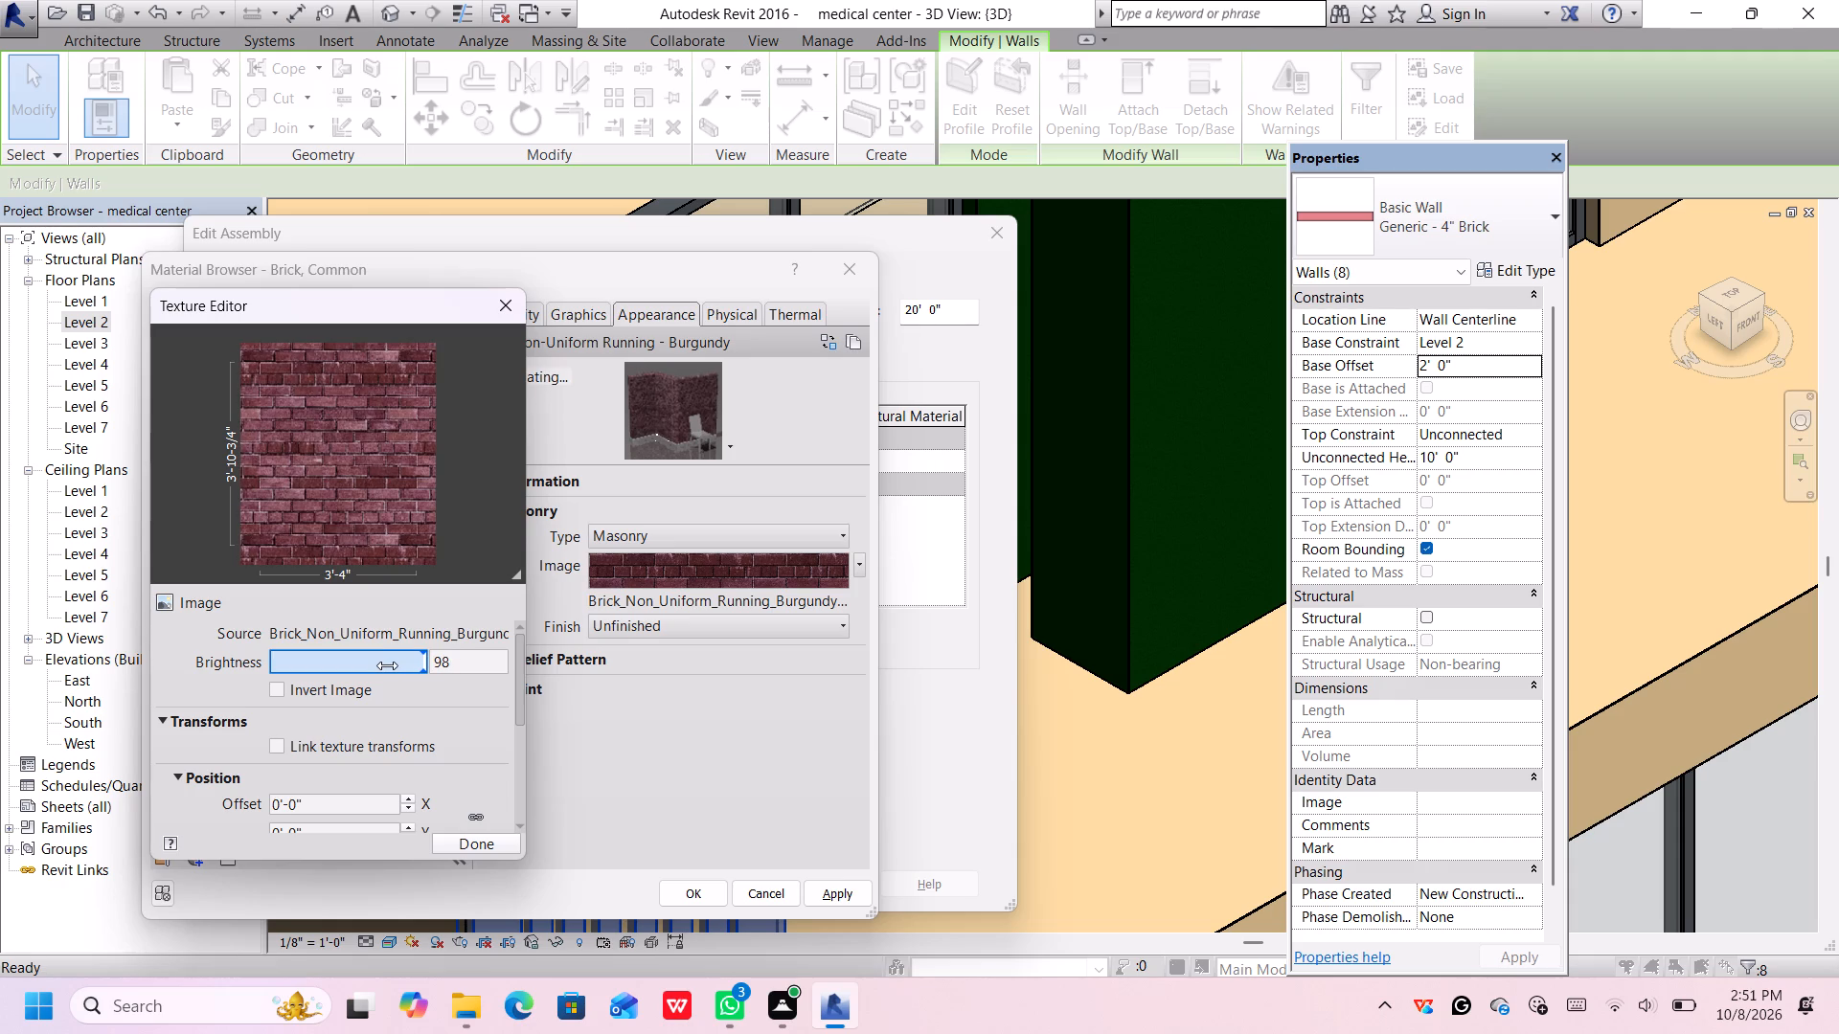
left_click_drag(387, 664, 341, 653)
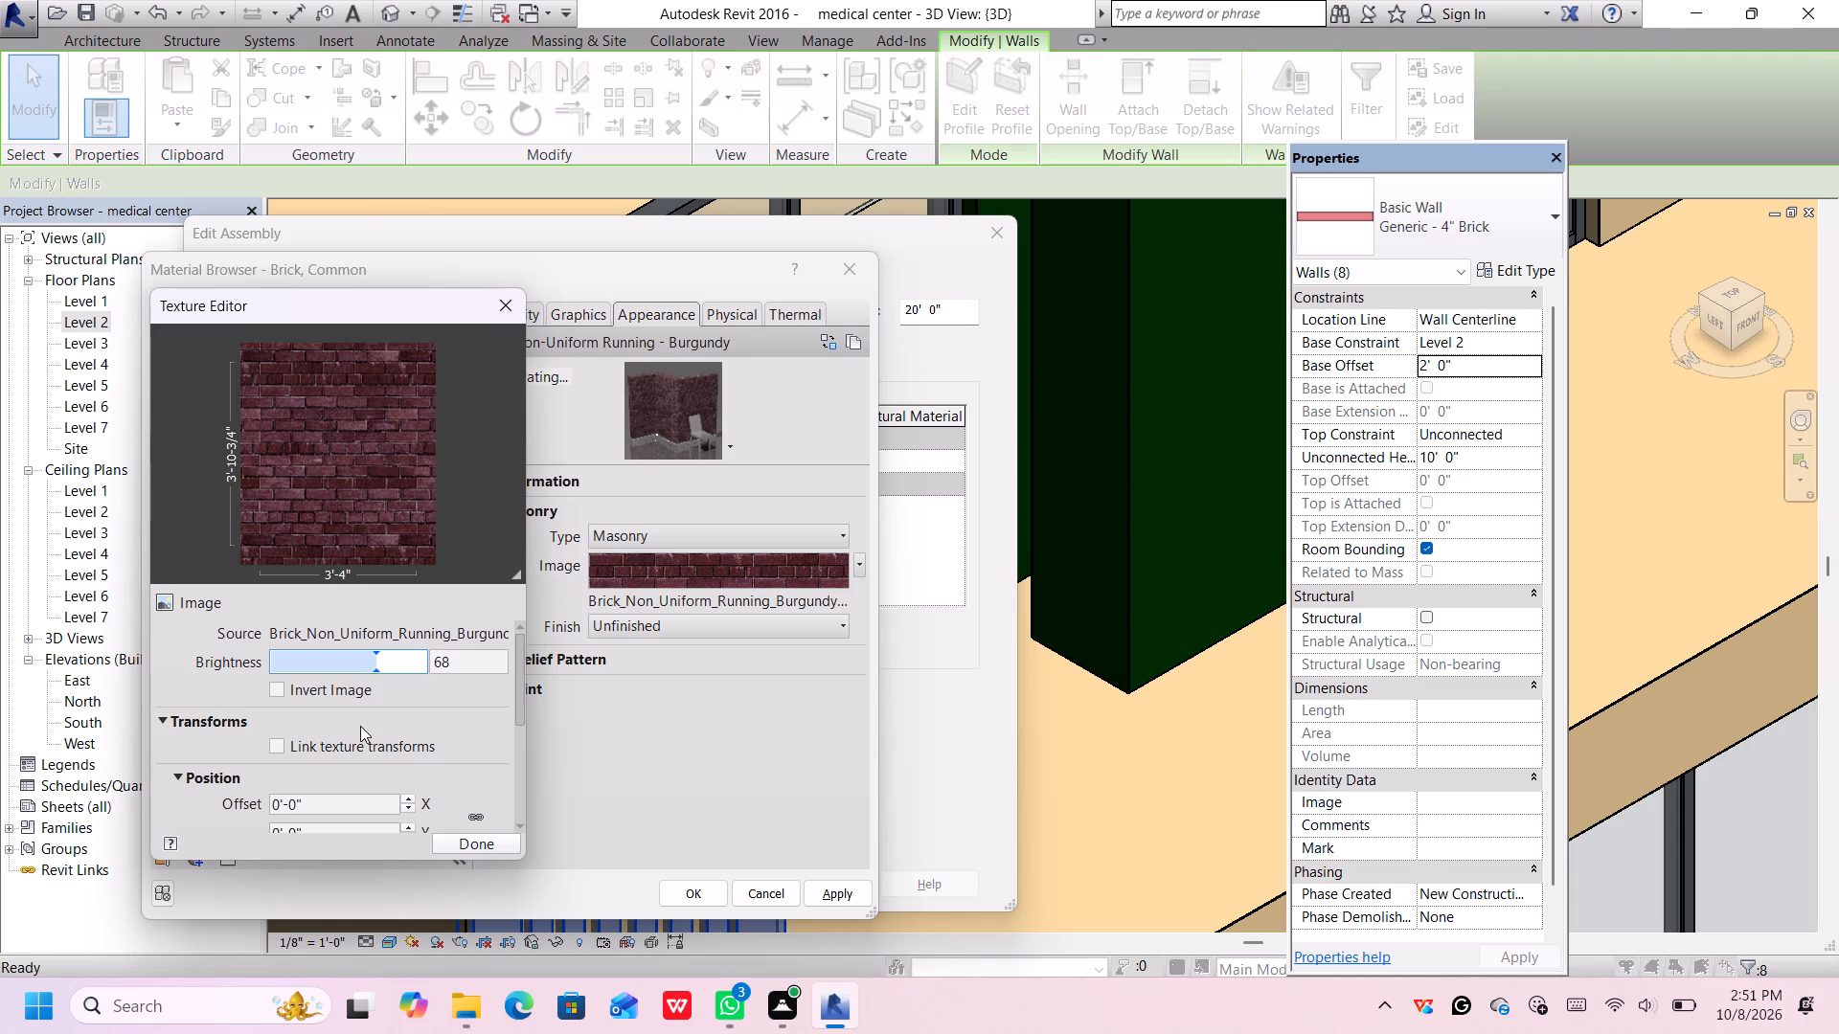
Review the brick texture's position, scale and repeat settings and close the Texture Editor.
scroll(349, 726, "down", 4)
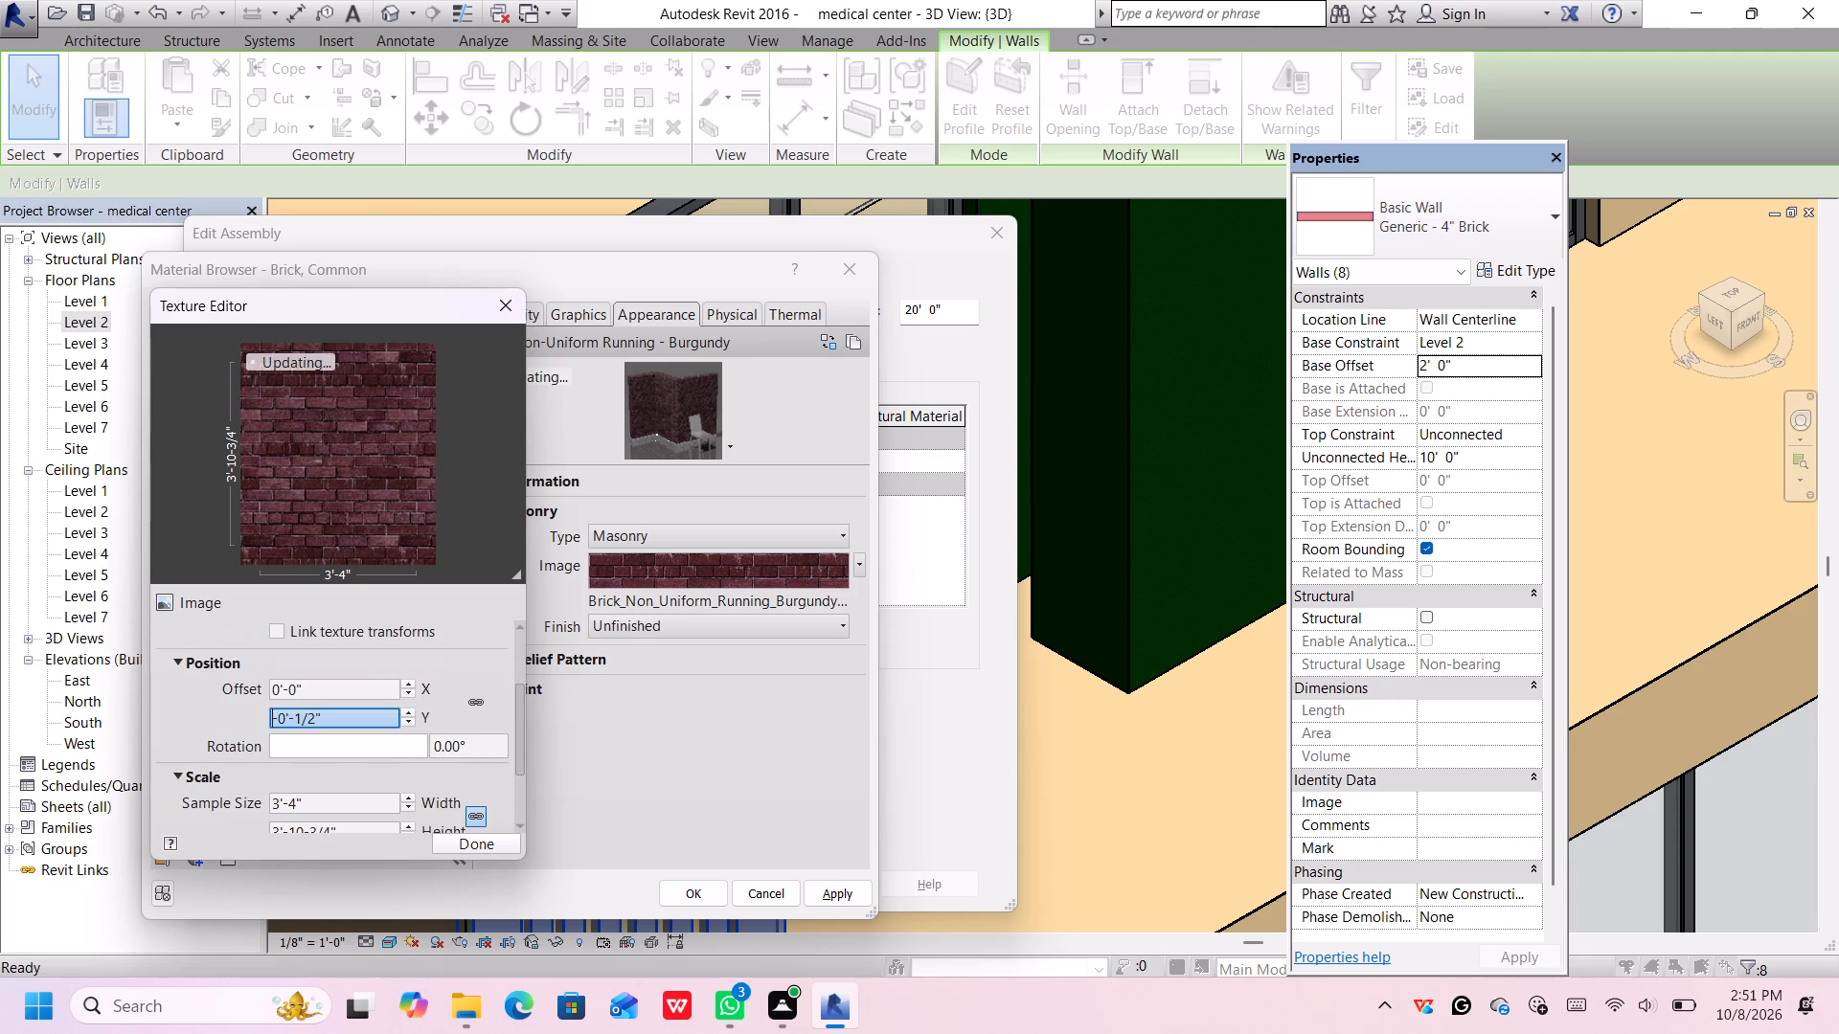
scroll(352, 726, "down", 8)
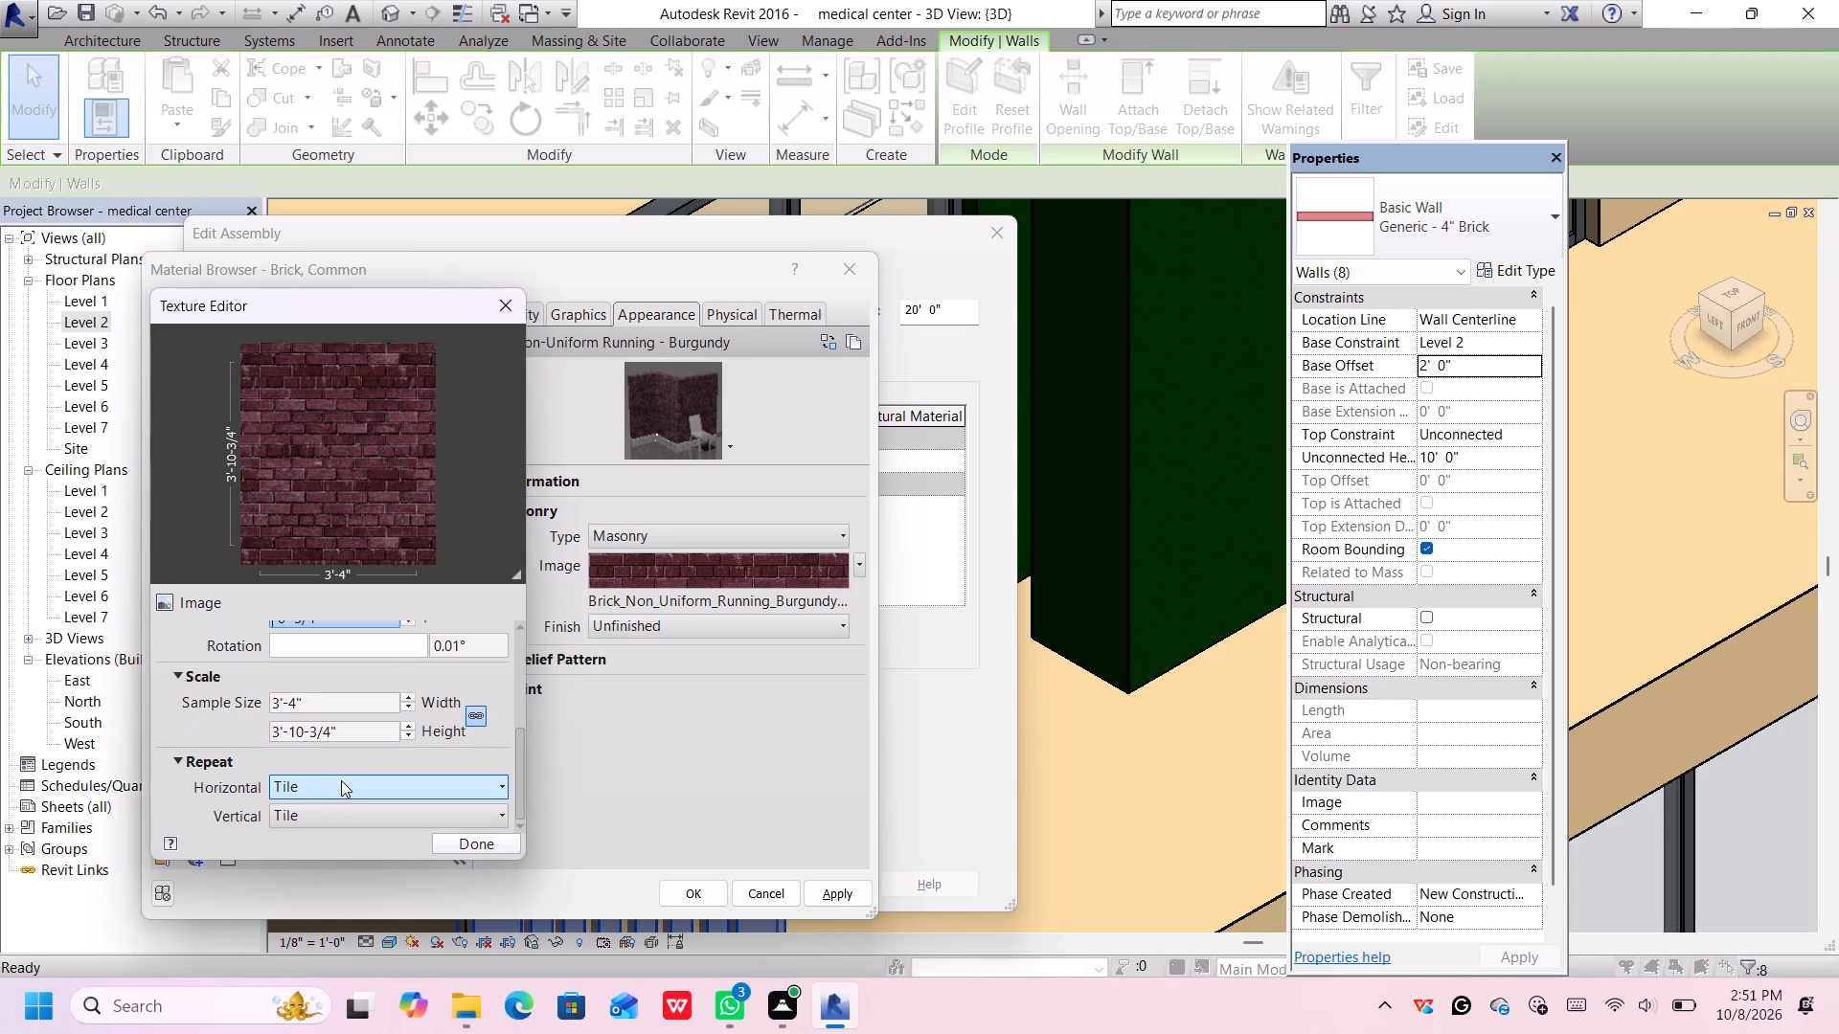
scroll(341, 778, "up", 5)
scroll(251, 641, "up", 2)
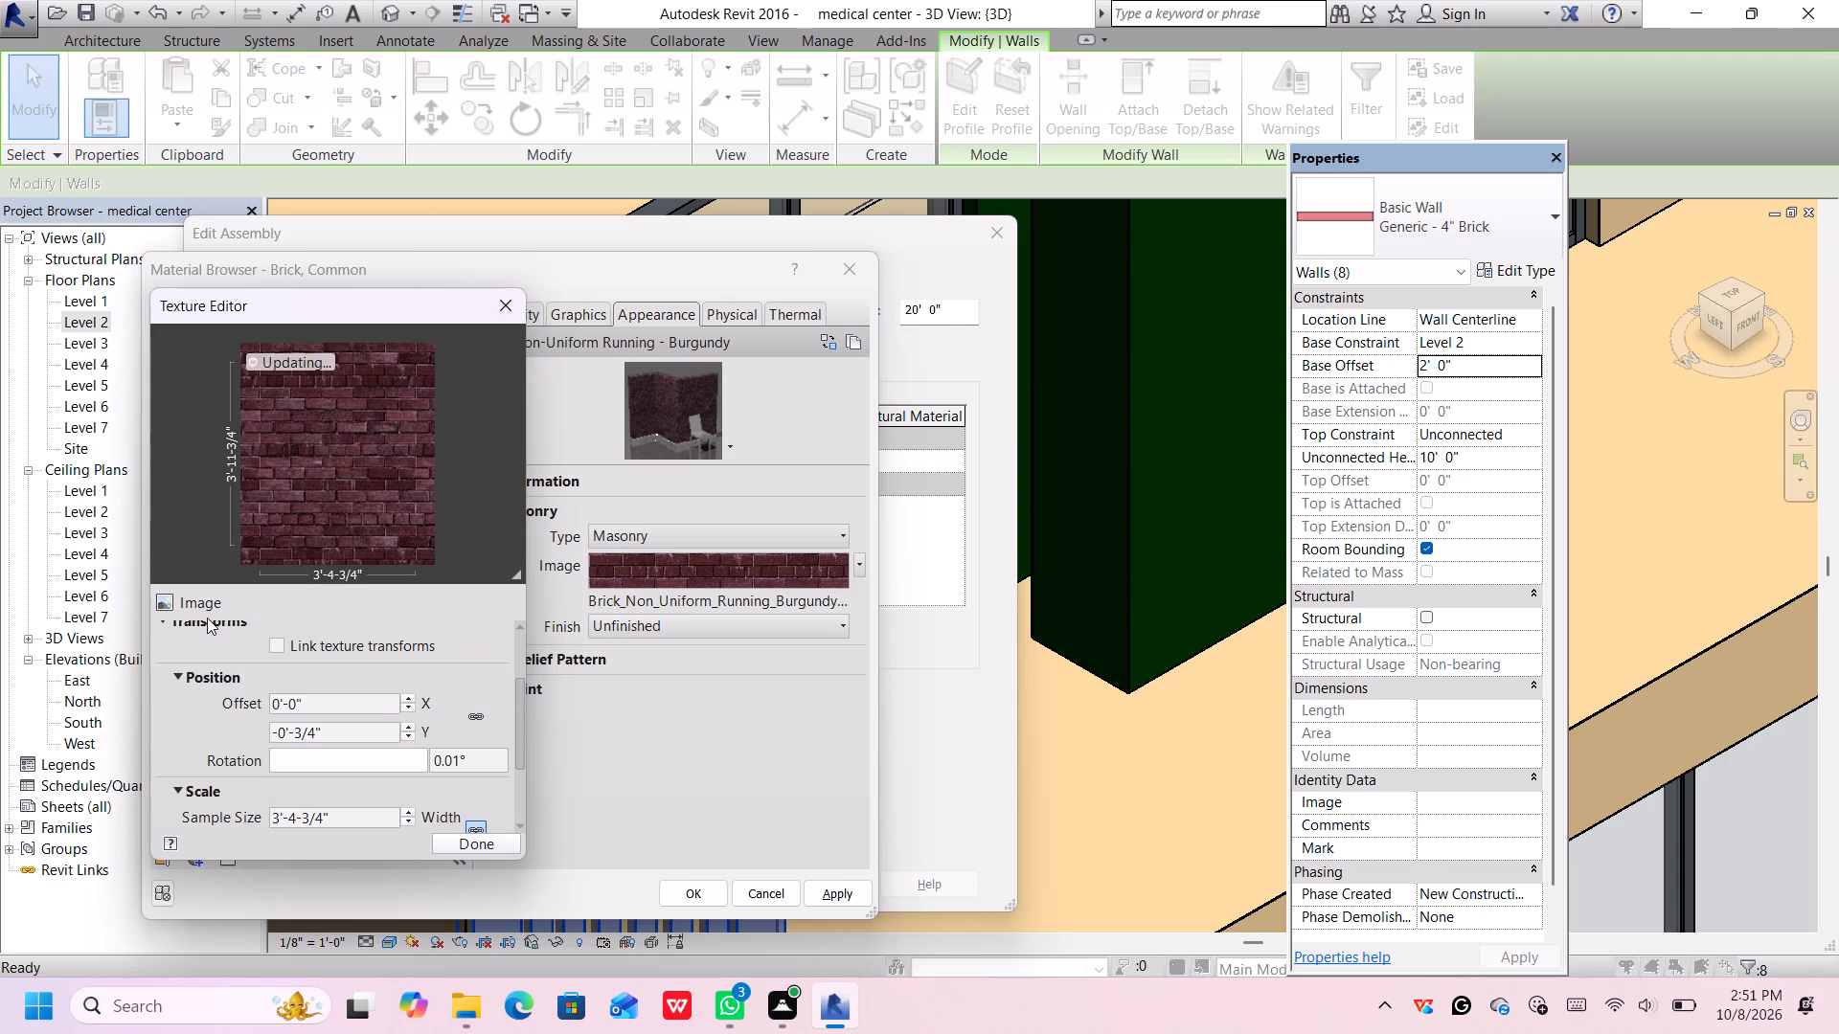
scroll(207, 618, "up", 2)
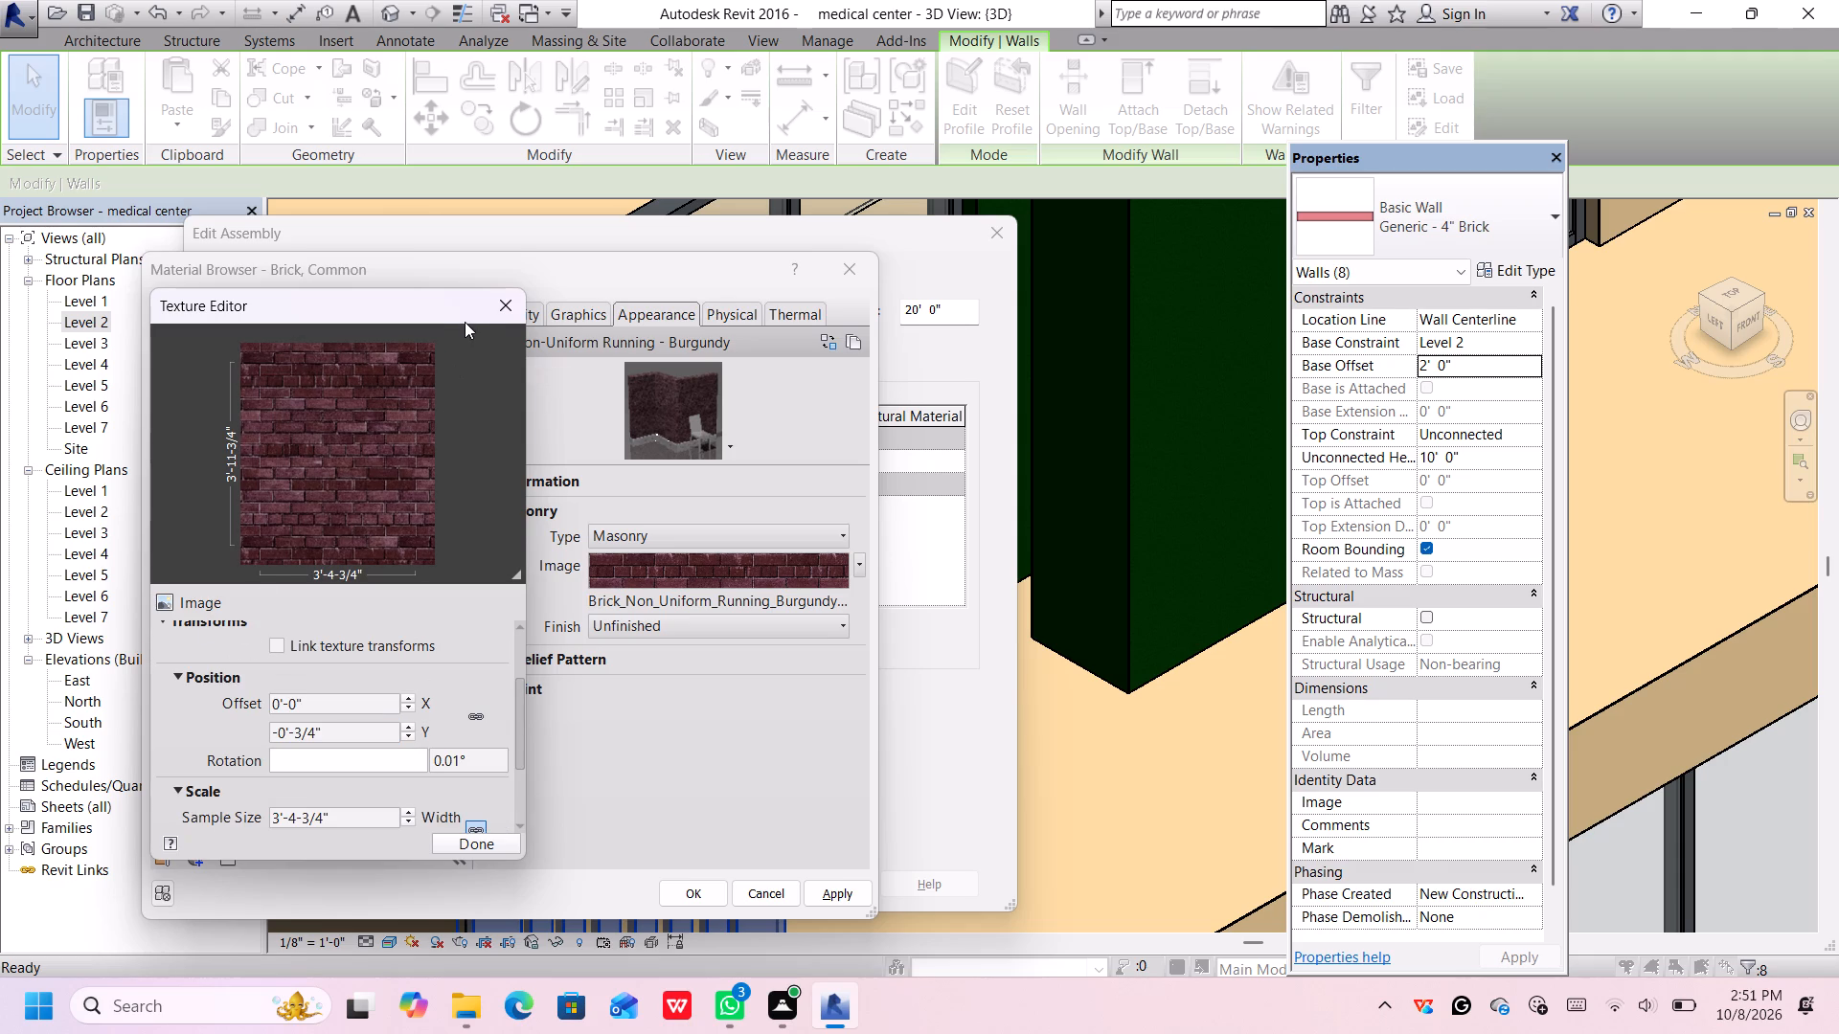
left_click(501, 300)
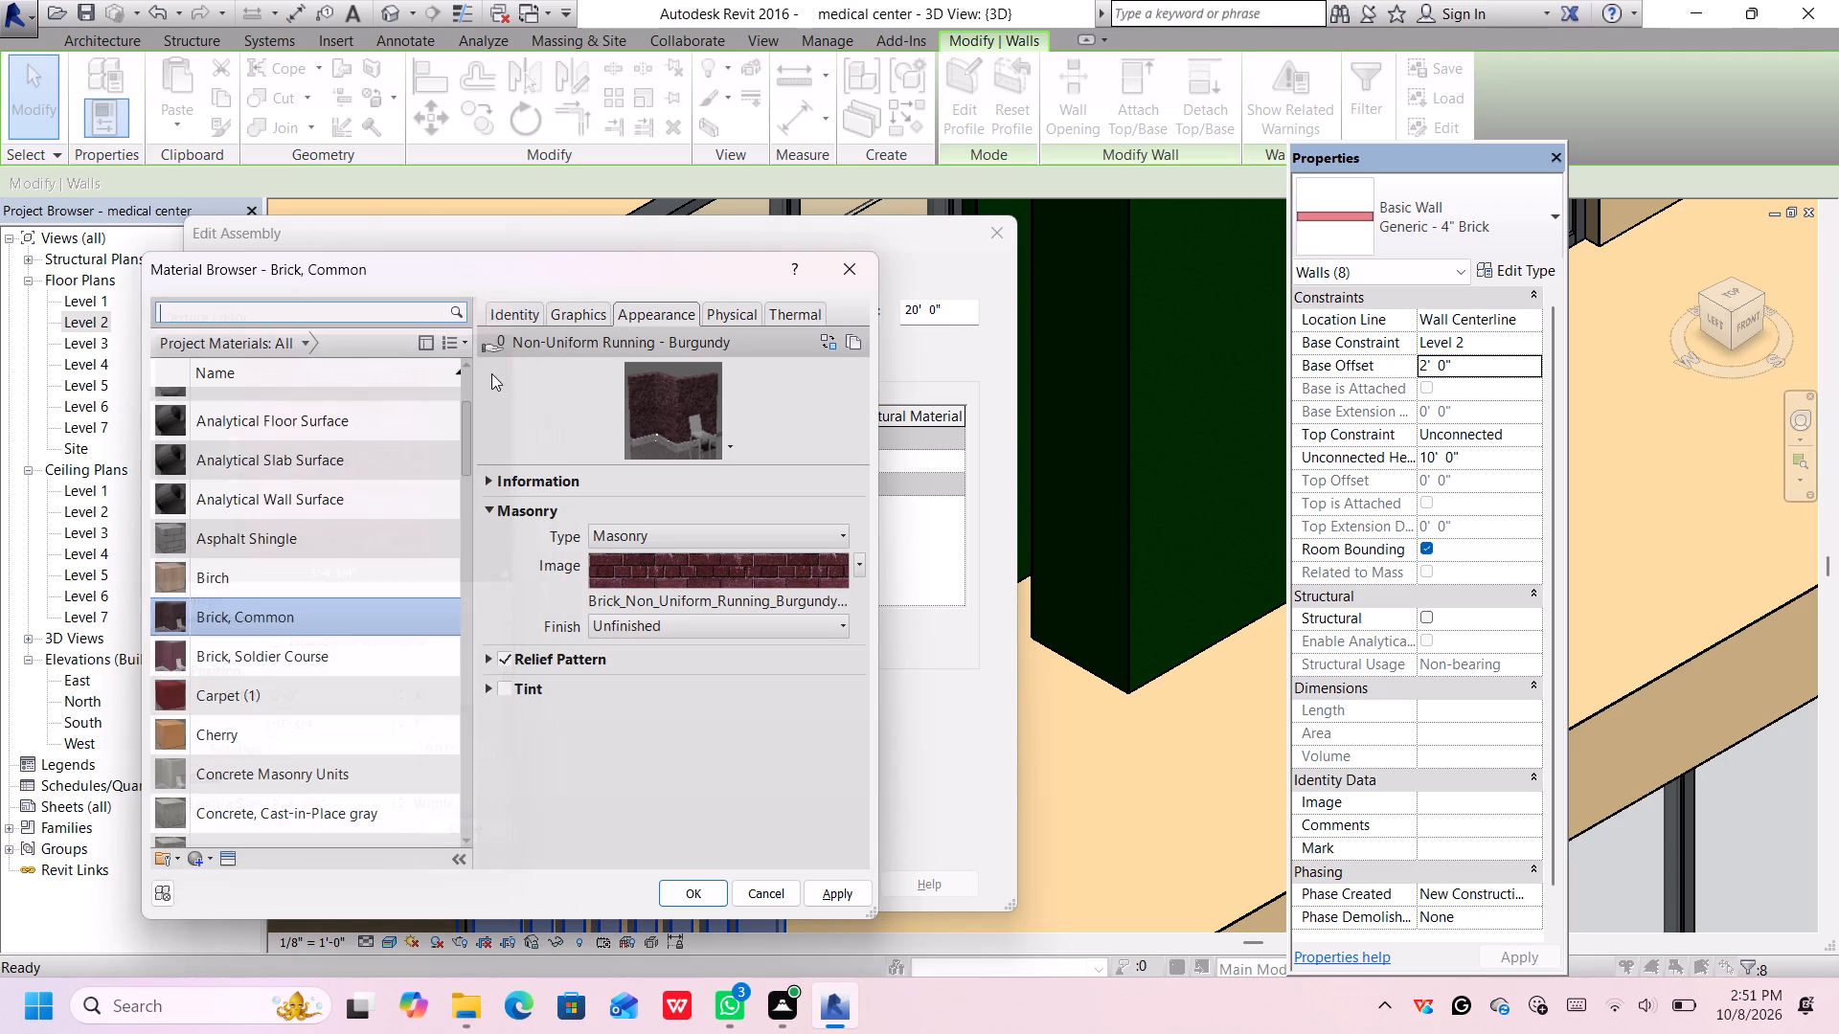
Examine the masonry type options of Brick, Common and the wood appearance and image options of the Birch material.
left_click(667, 539)
left_click(616, 683)
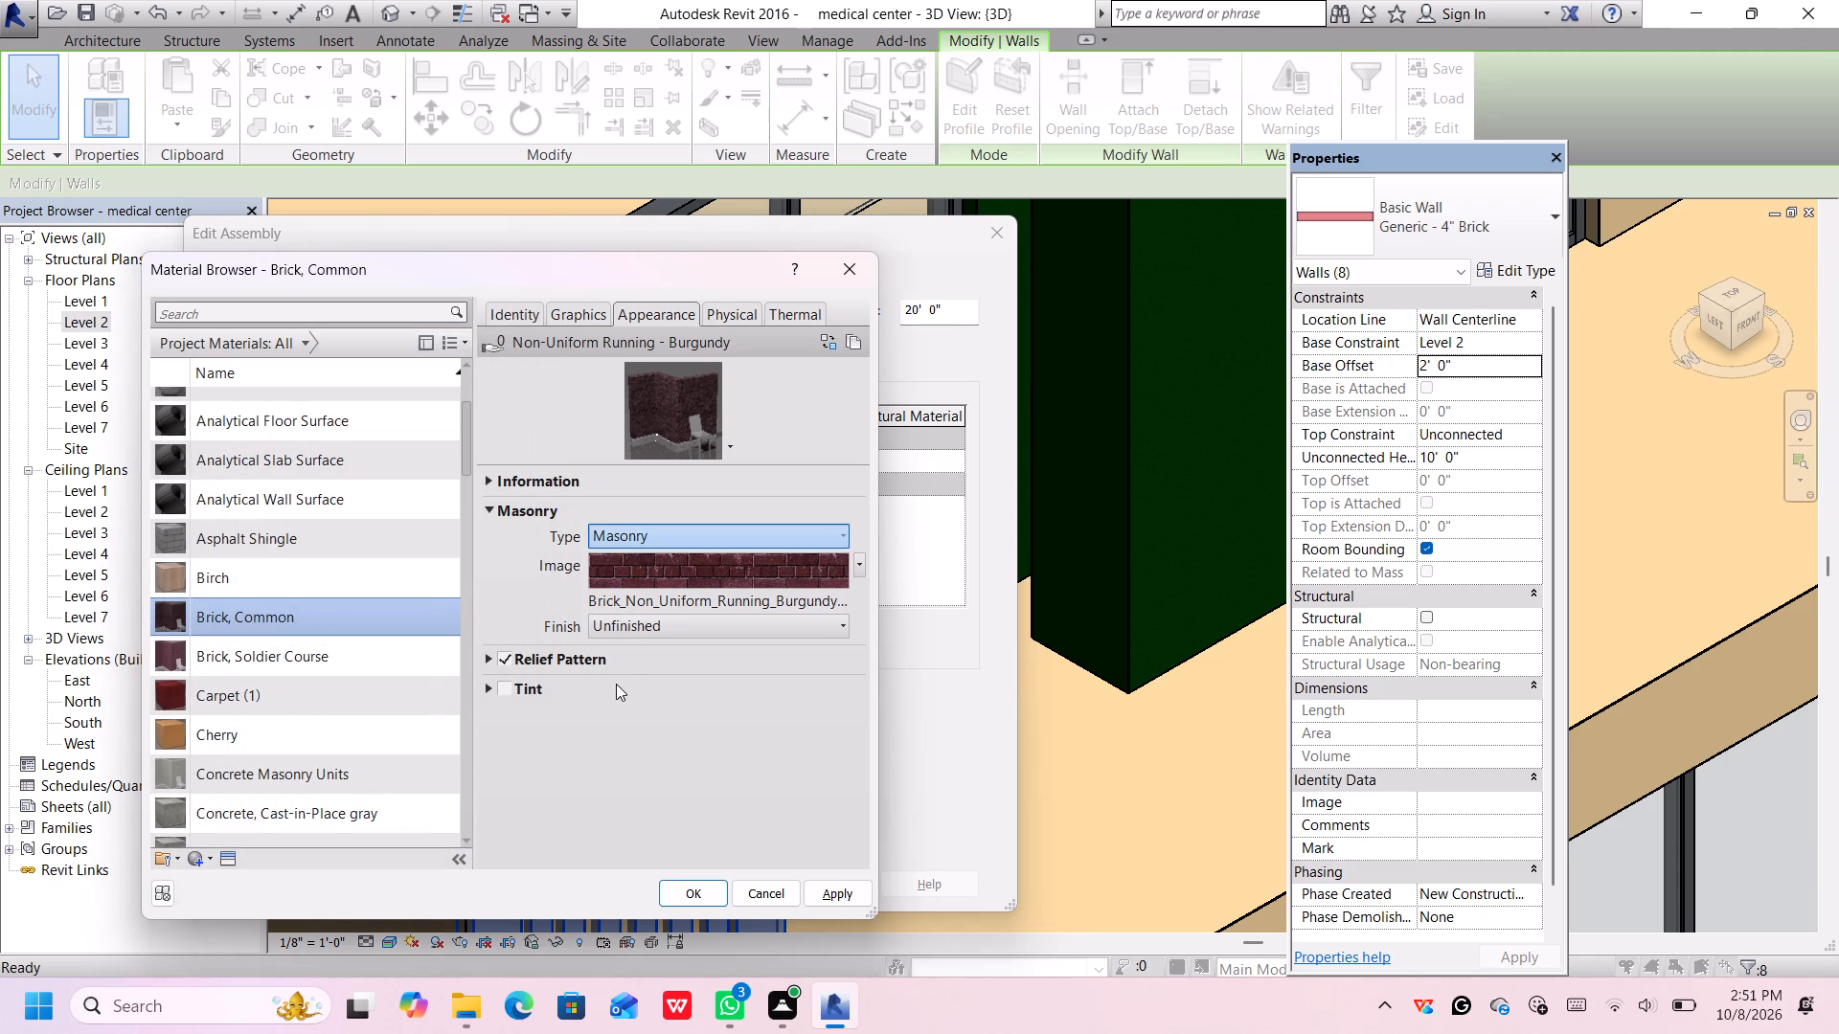
left_click(351, 569)
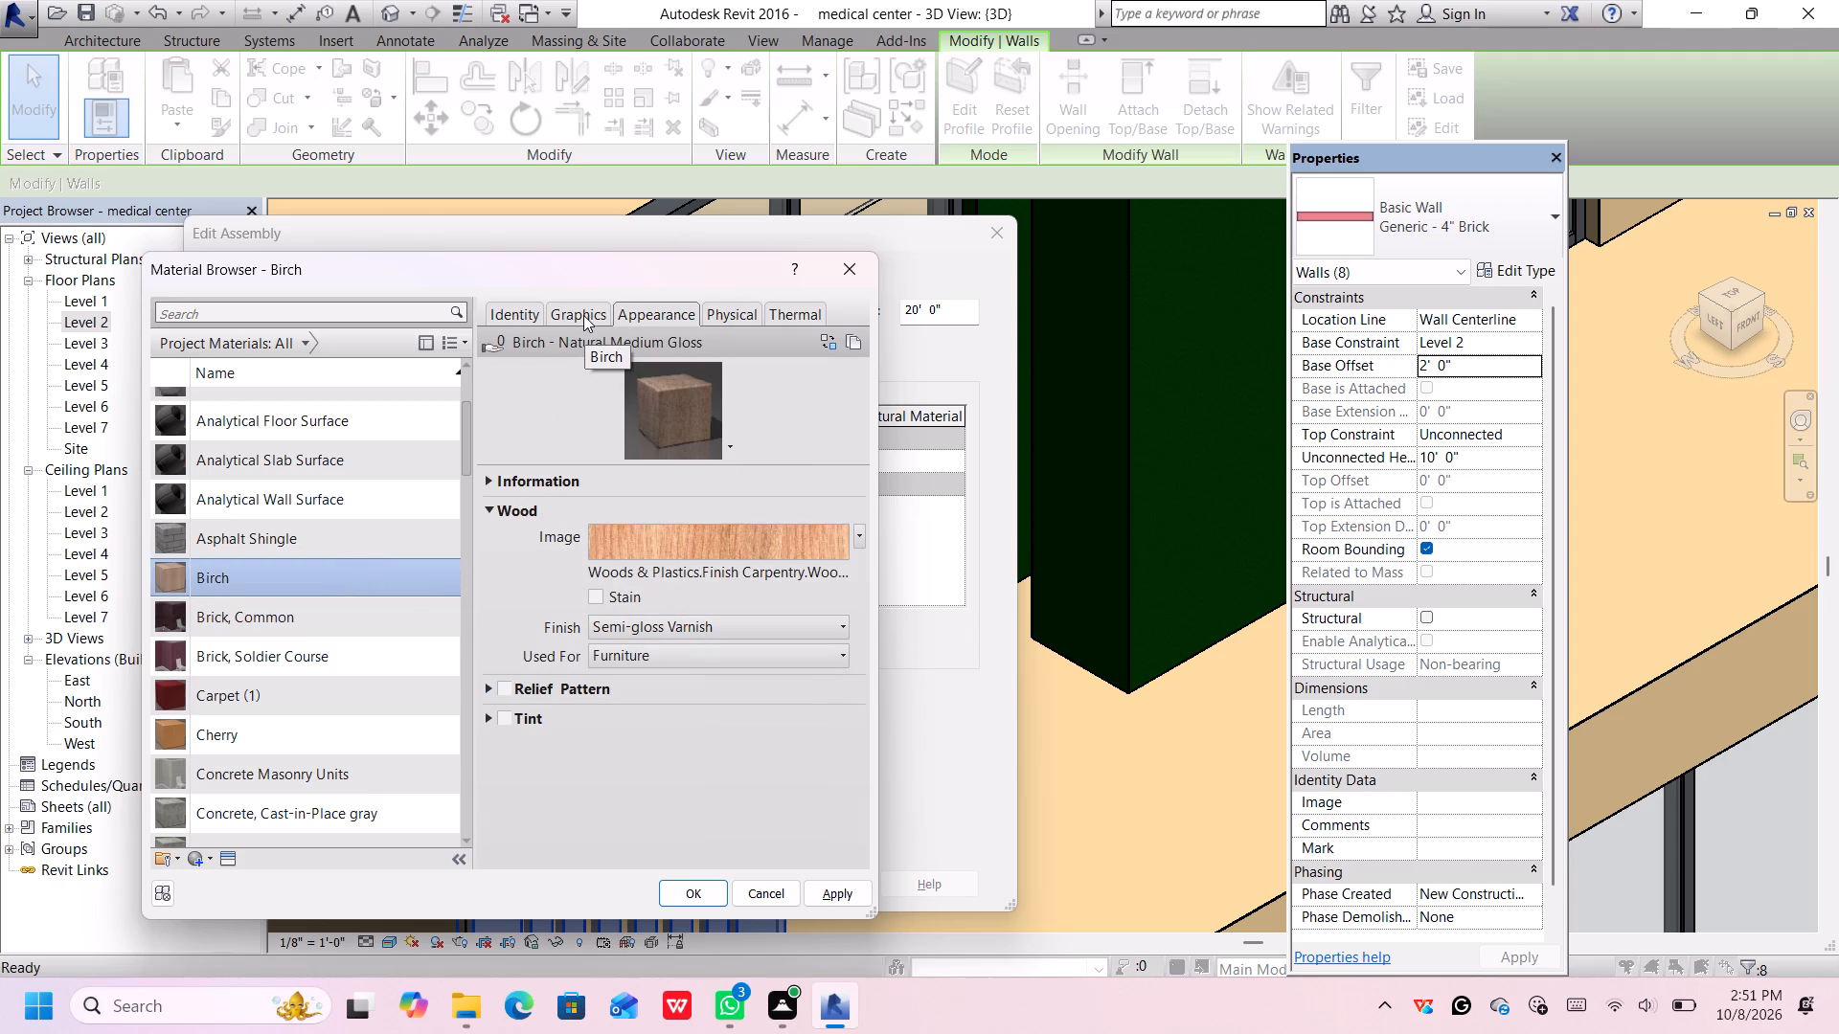
left_click(485, 476)
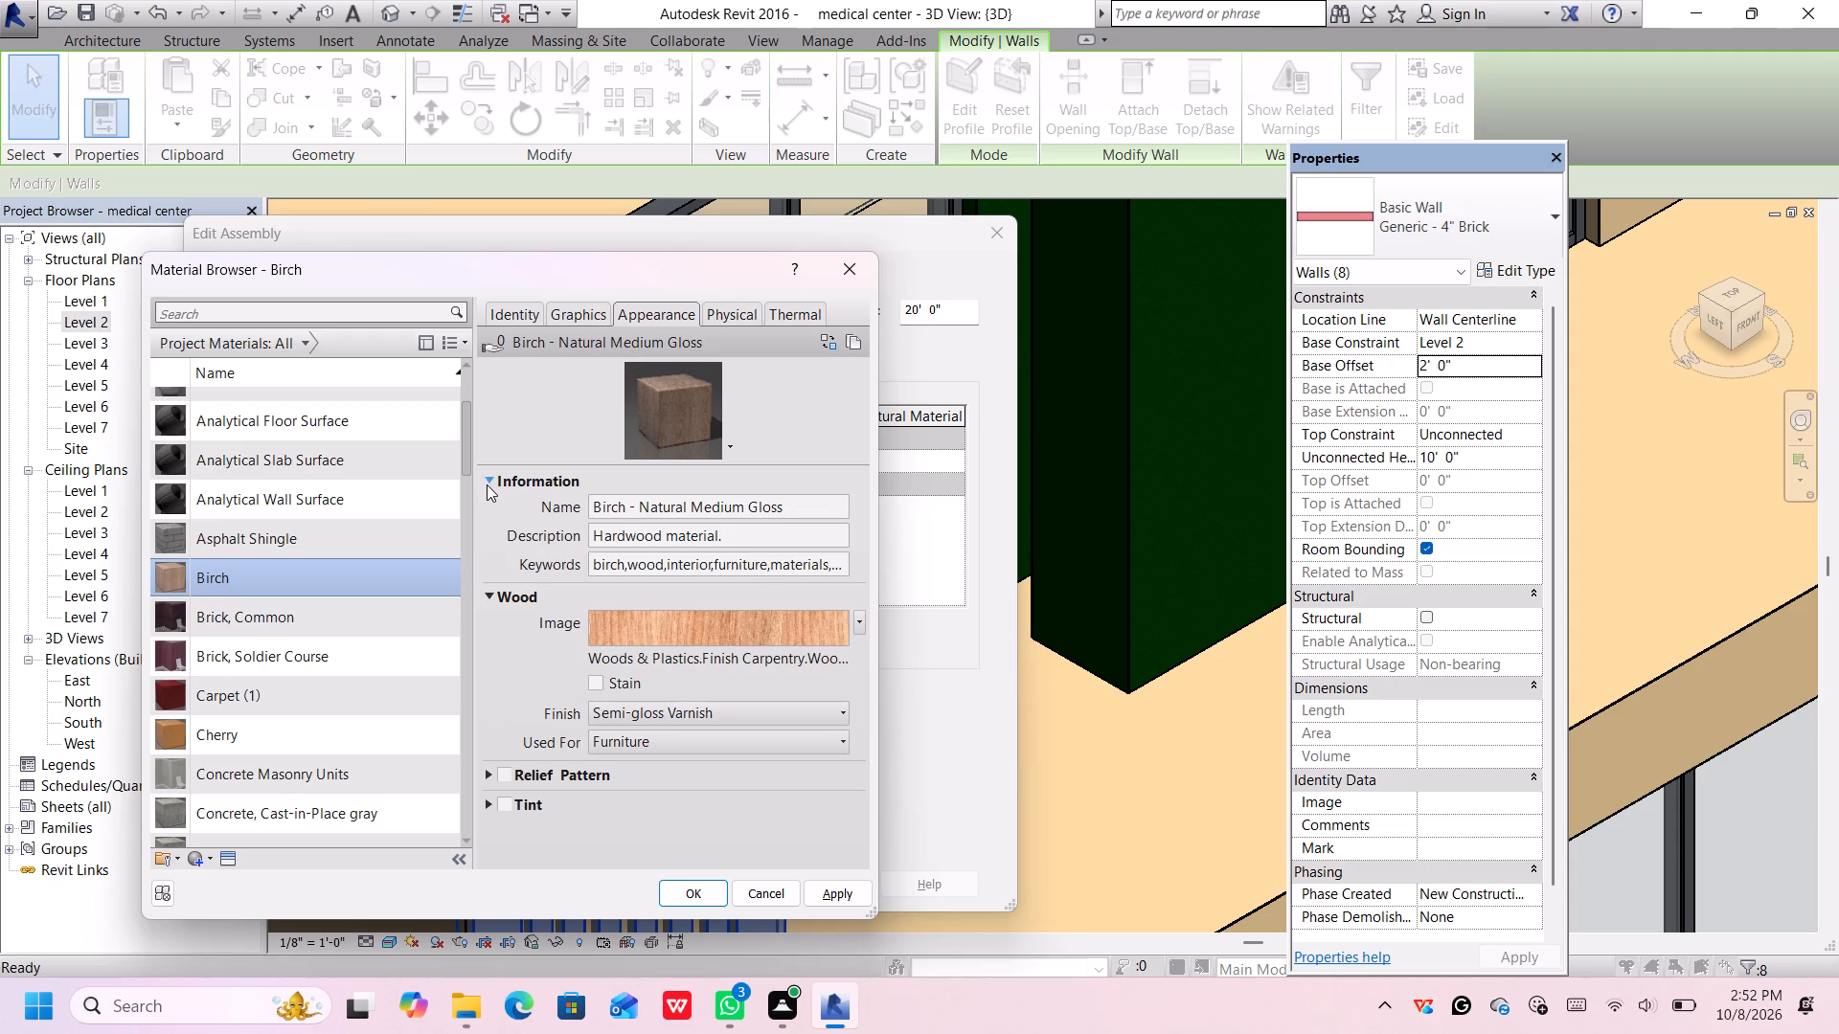
left_click(487, 484)
left_click(853, 531)
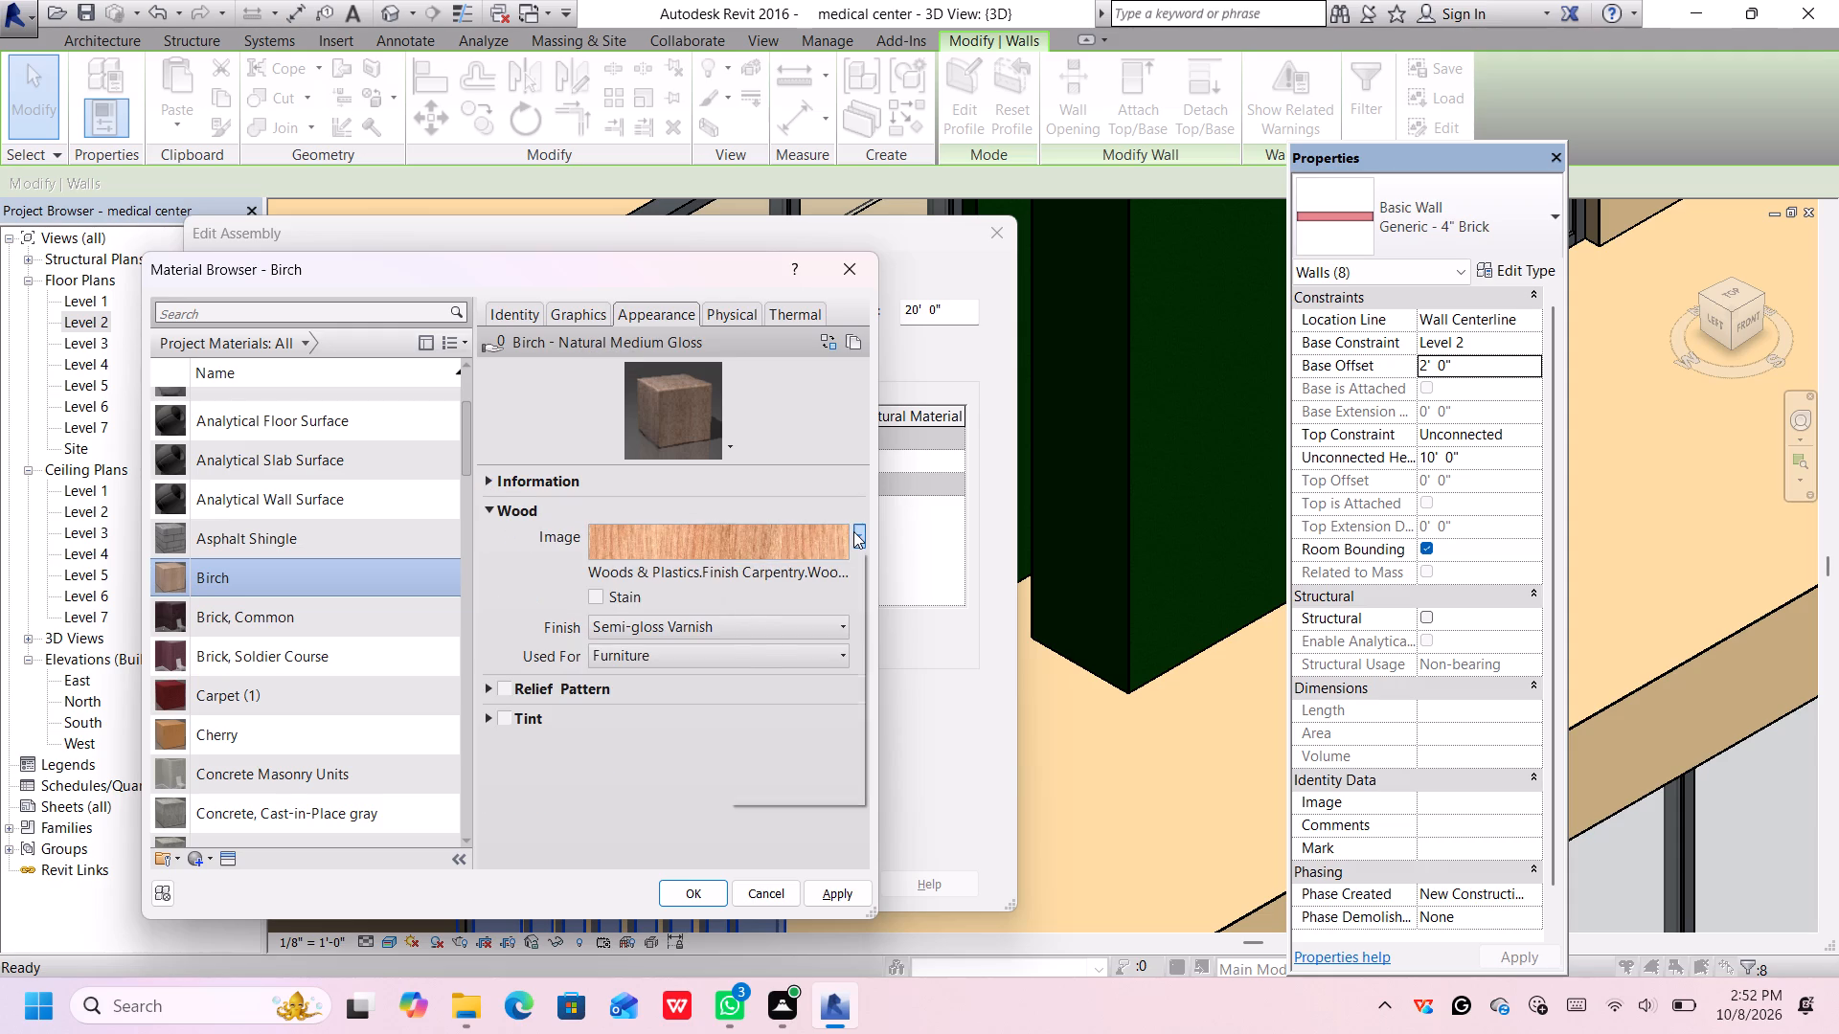
scroll(787, 719, "down", 1)
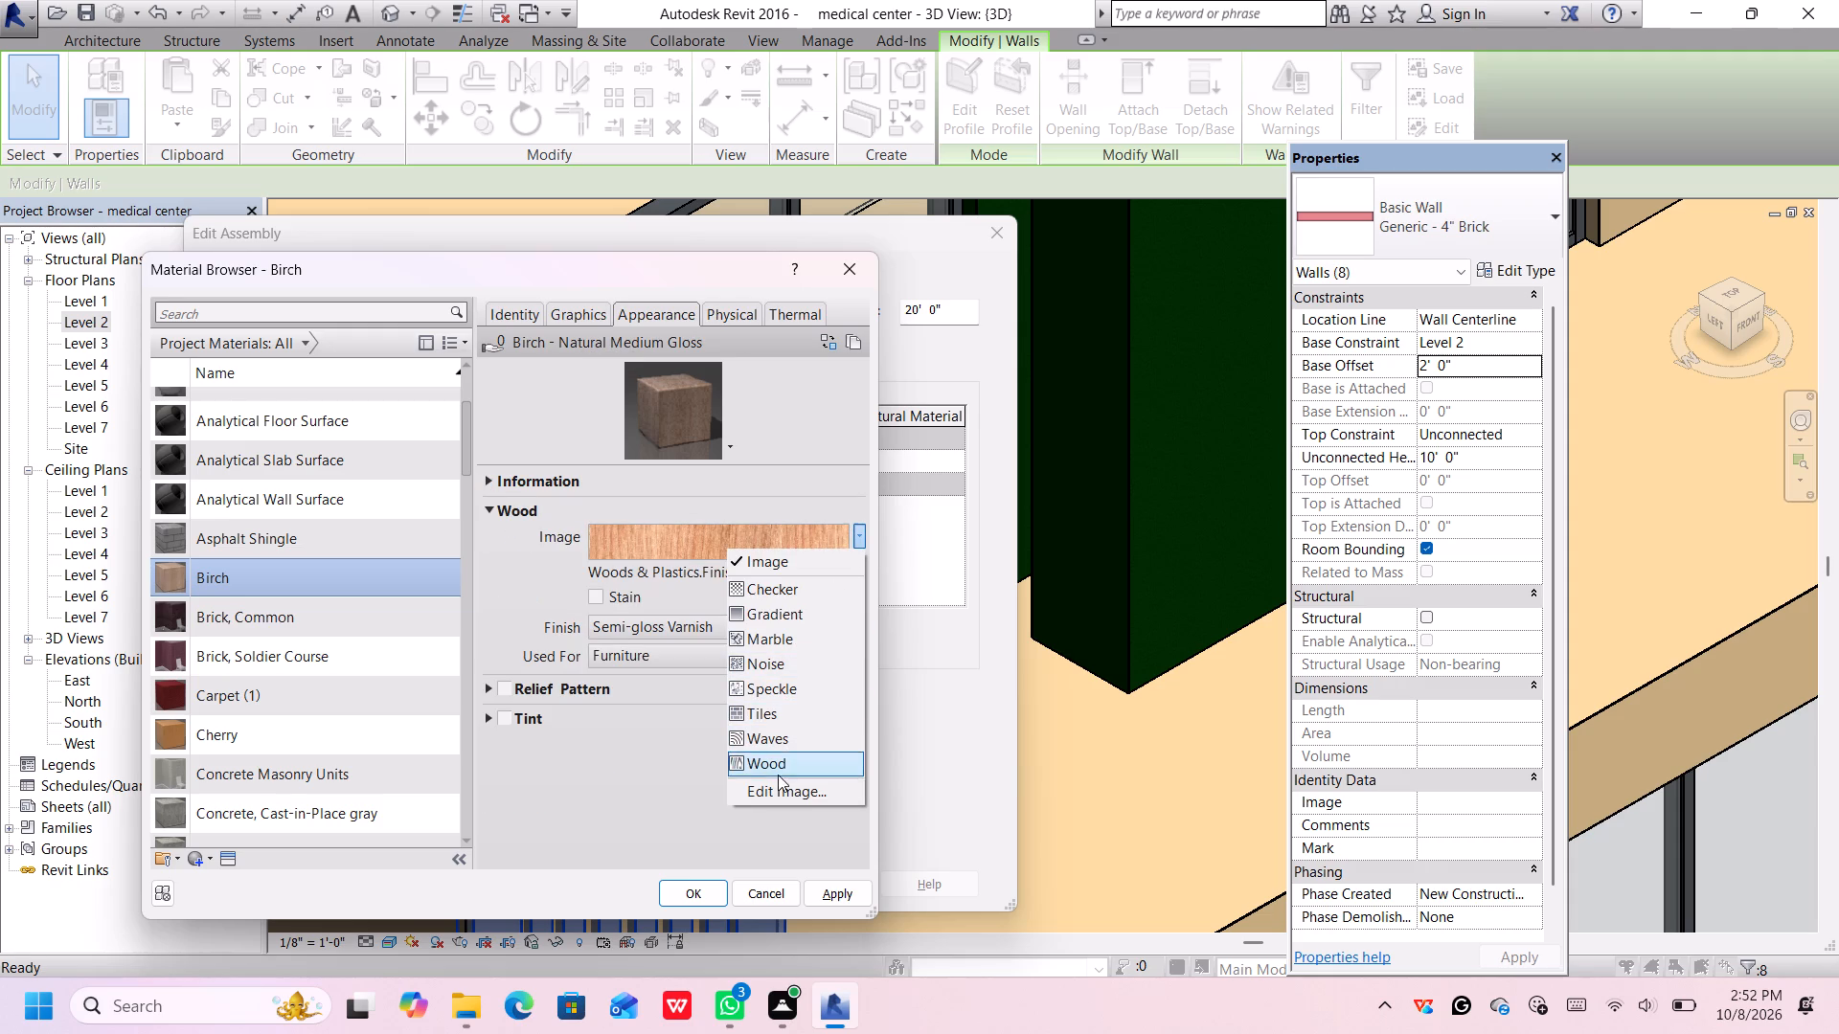
left_click(621, 790)
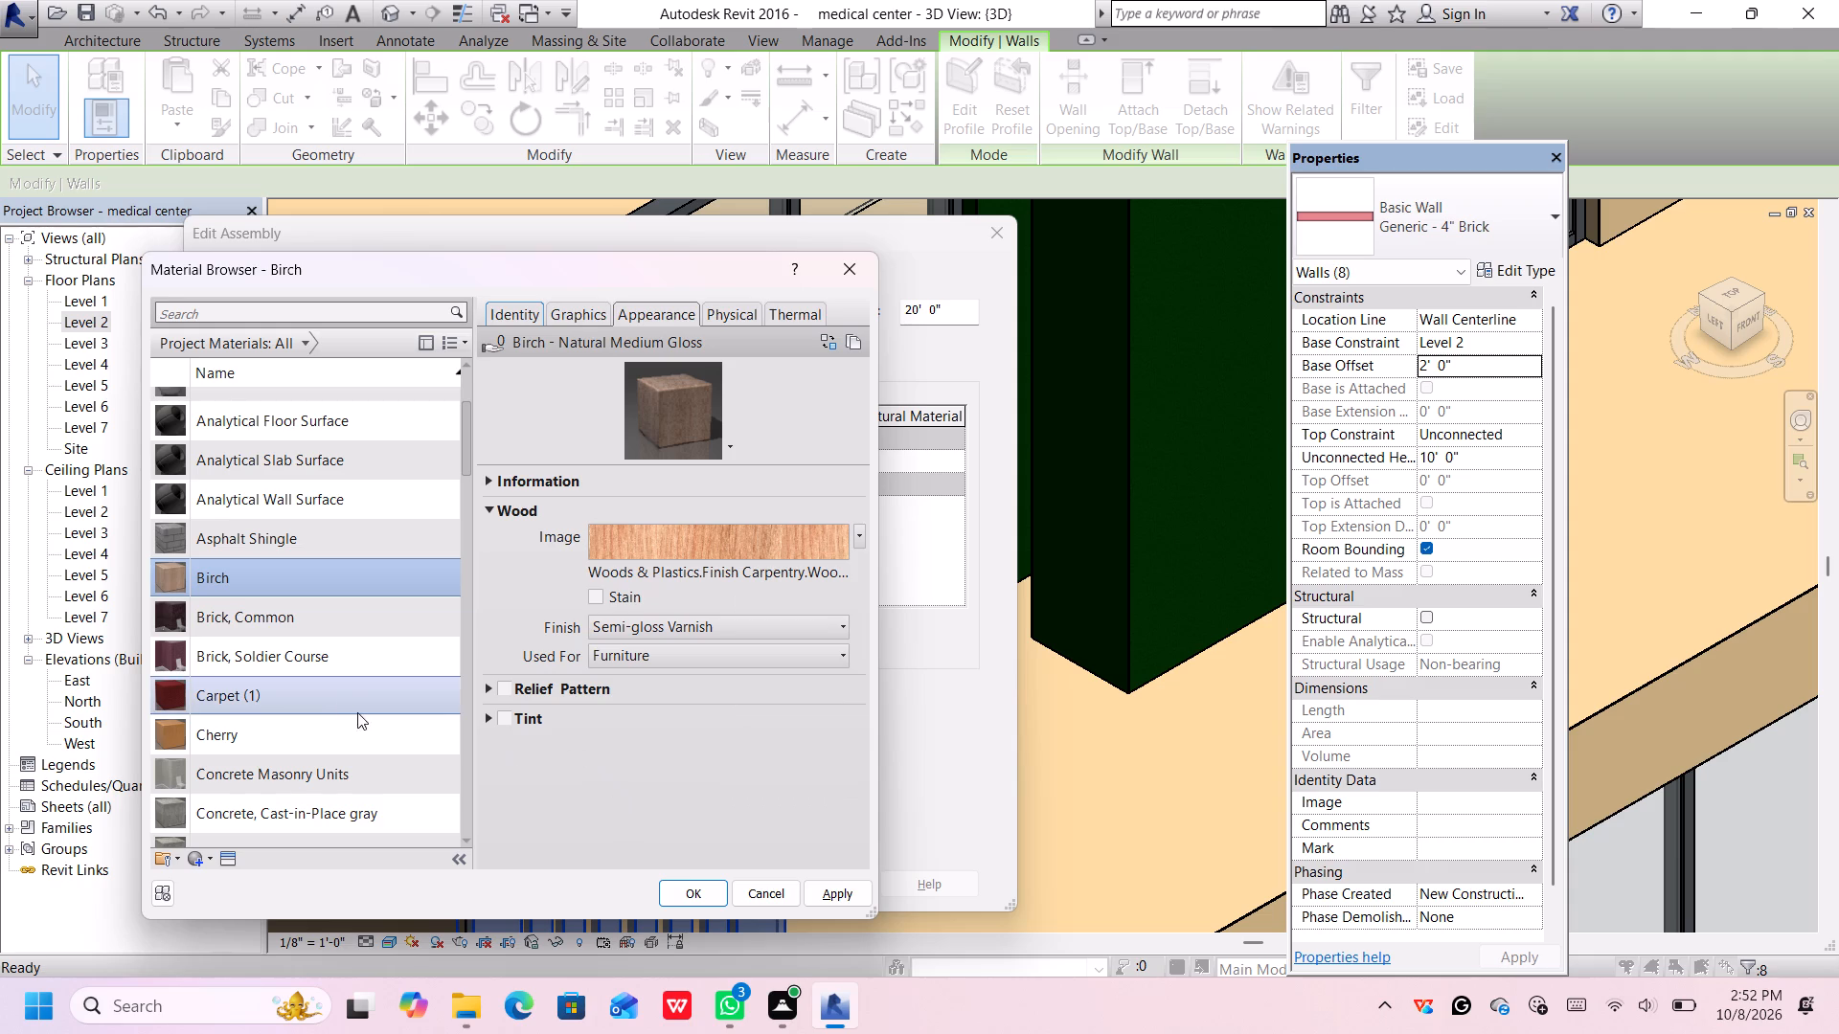
Pick the Cherry material from the project materials and change its appearance stain colour to tan RGB 223 194 142.
scroll(350, 680, "up", 1)
scroll(345, 581, "up", 1)
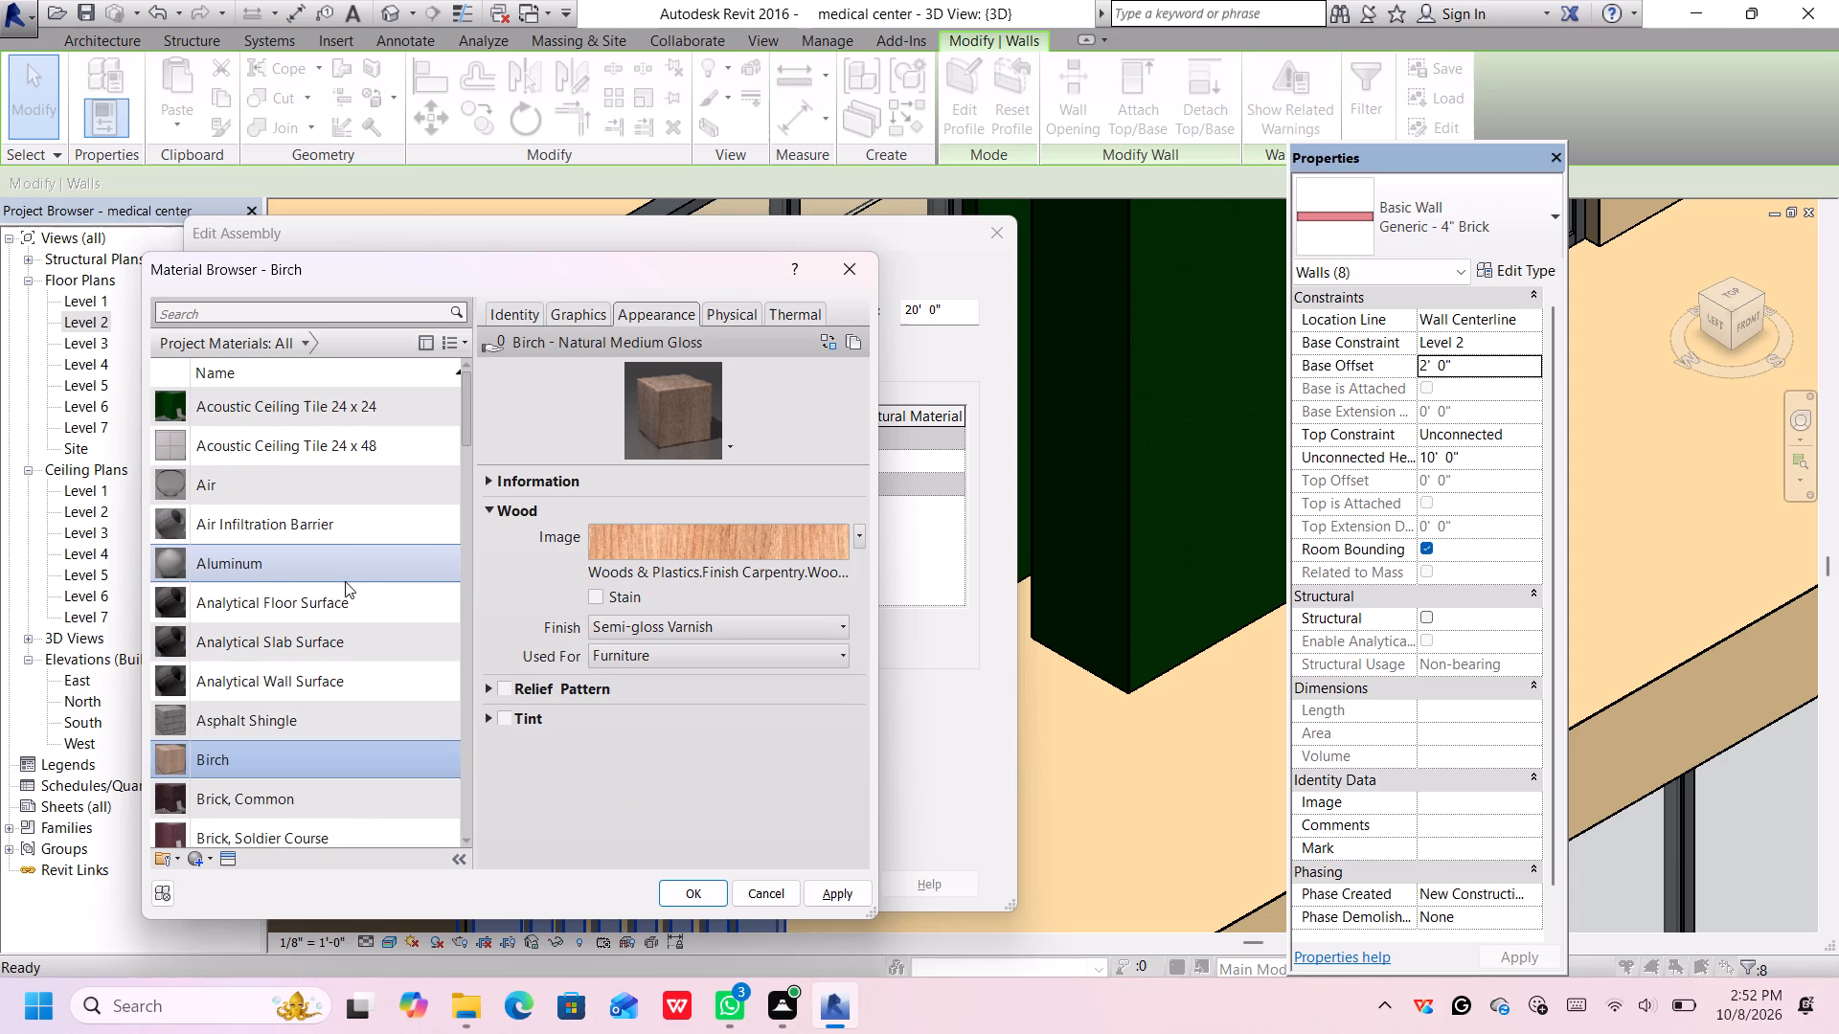
scroll(345, 581, "up", 5)
scroll(350, 582, "down", 3)
scroll(350, 586, "up", 1)
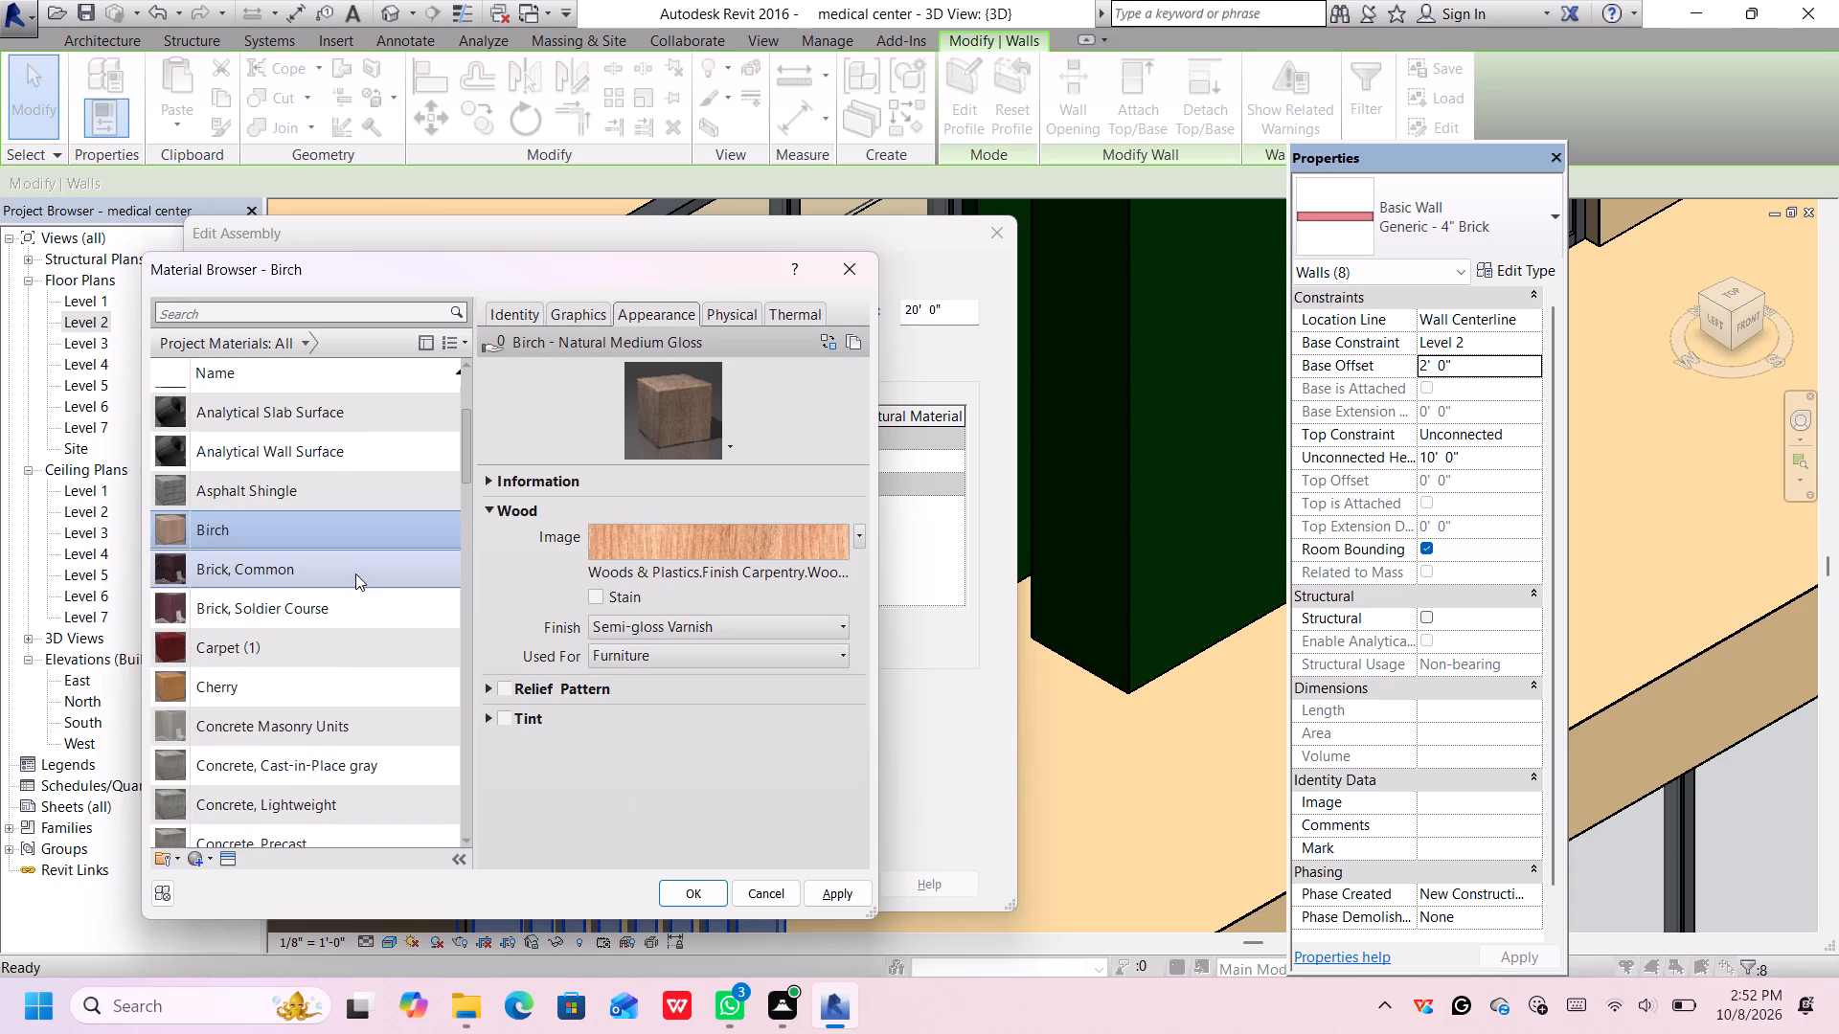
left_click(323, 693)
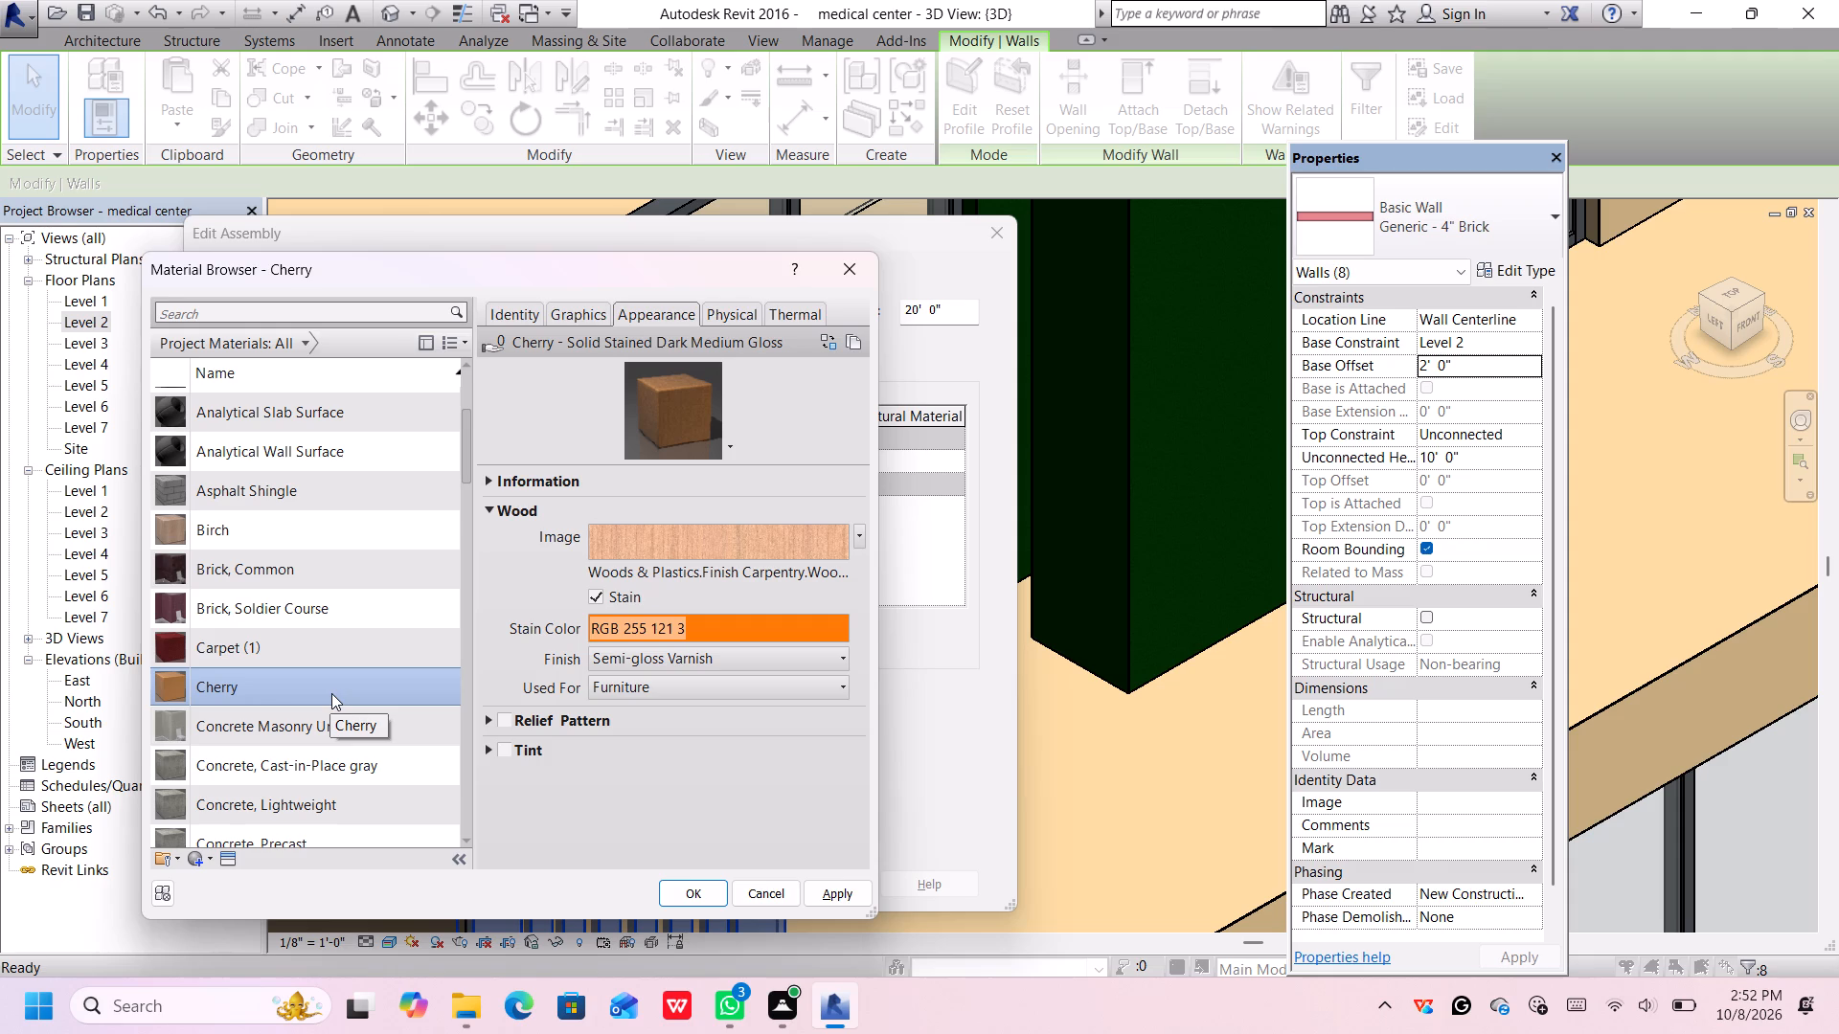
left_click(770, 633)
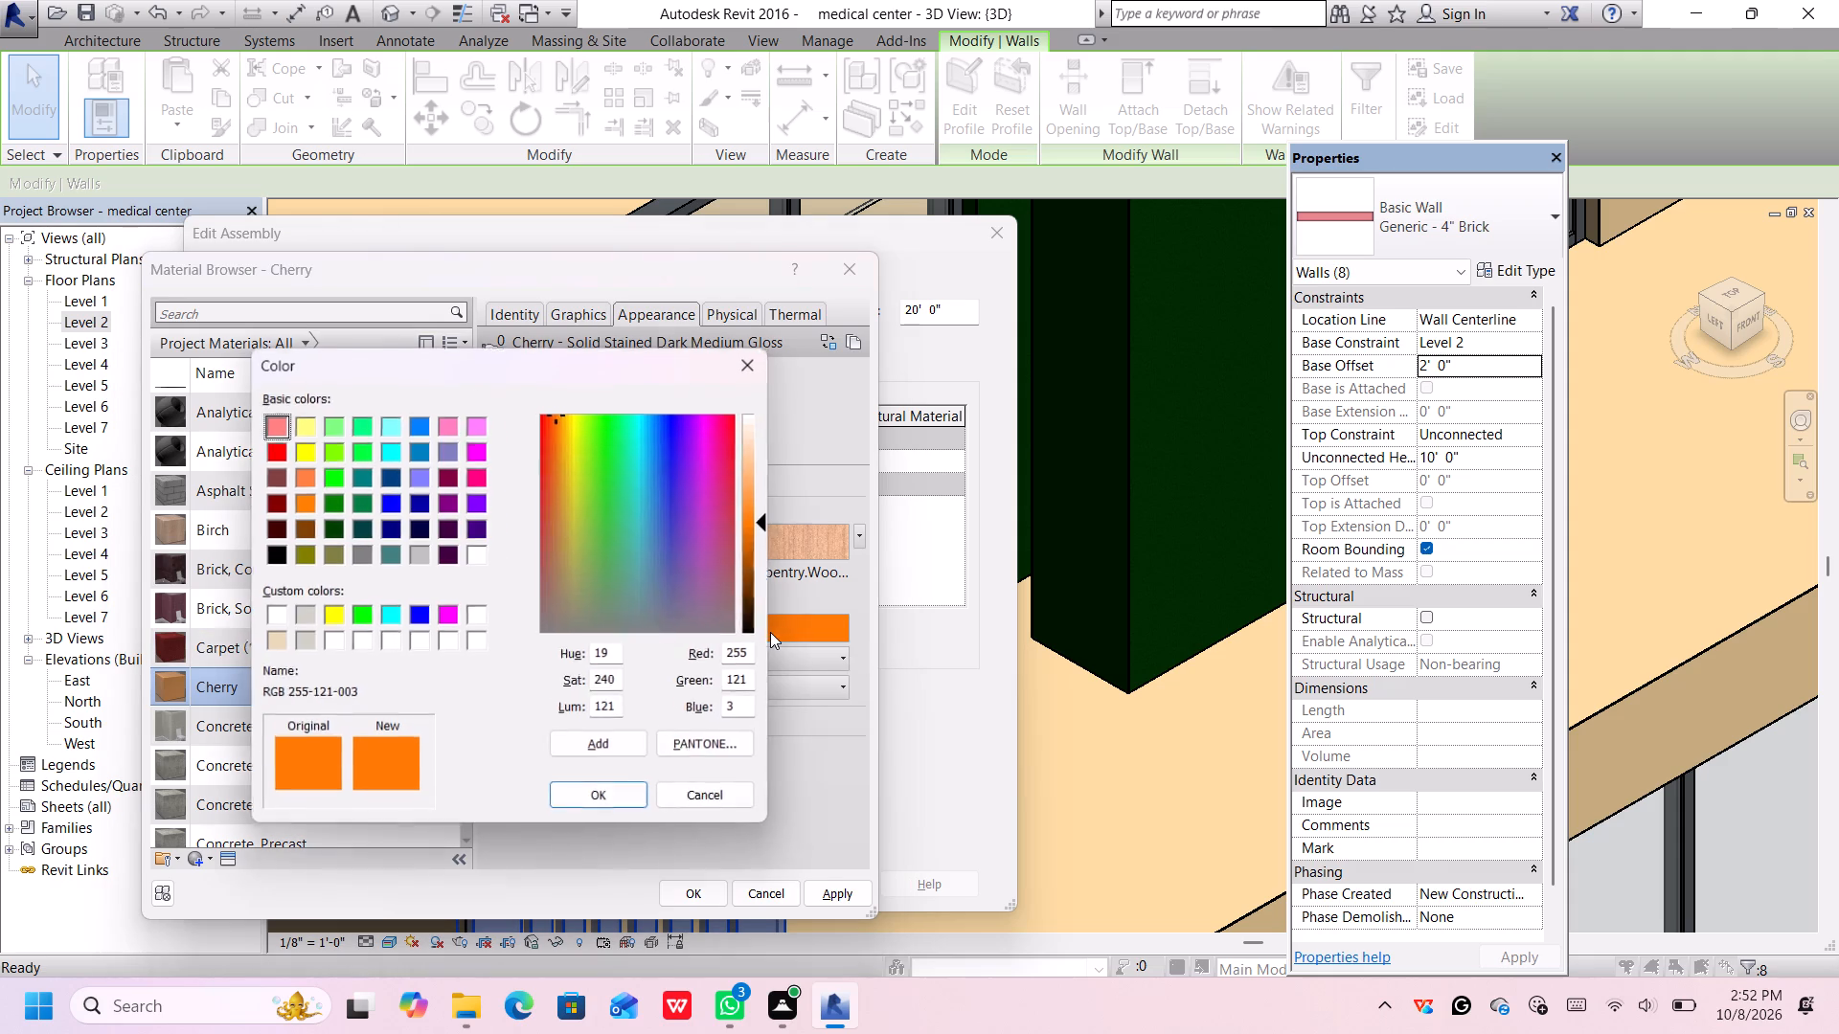
left_click(270, 647)
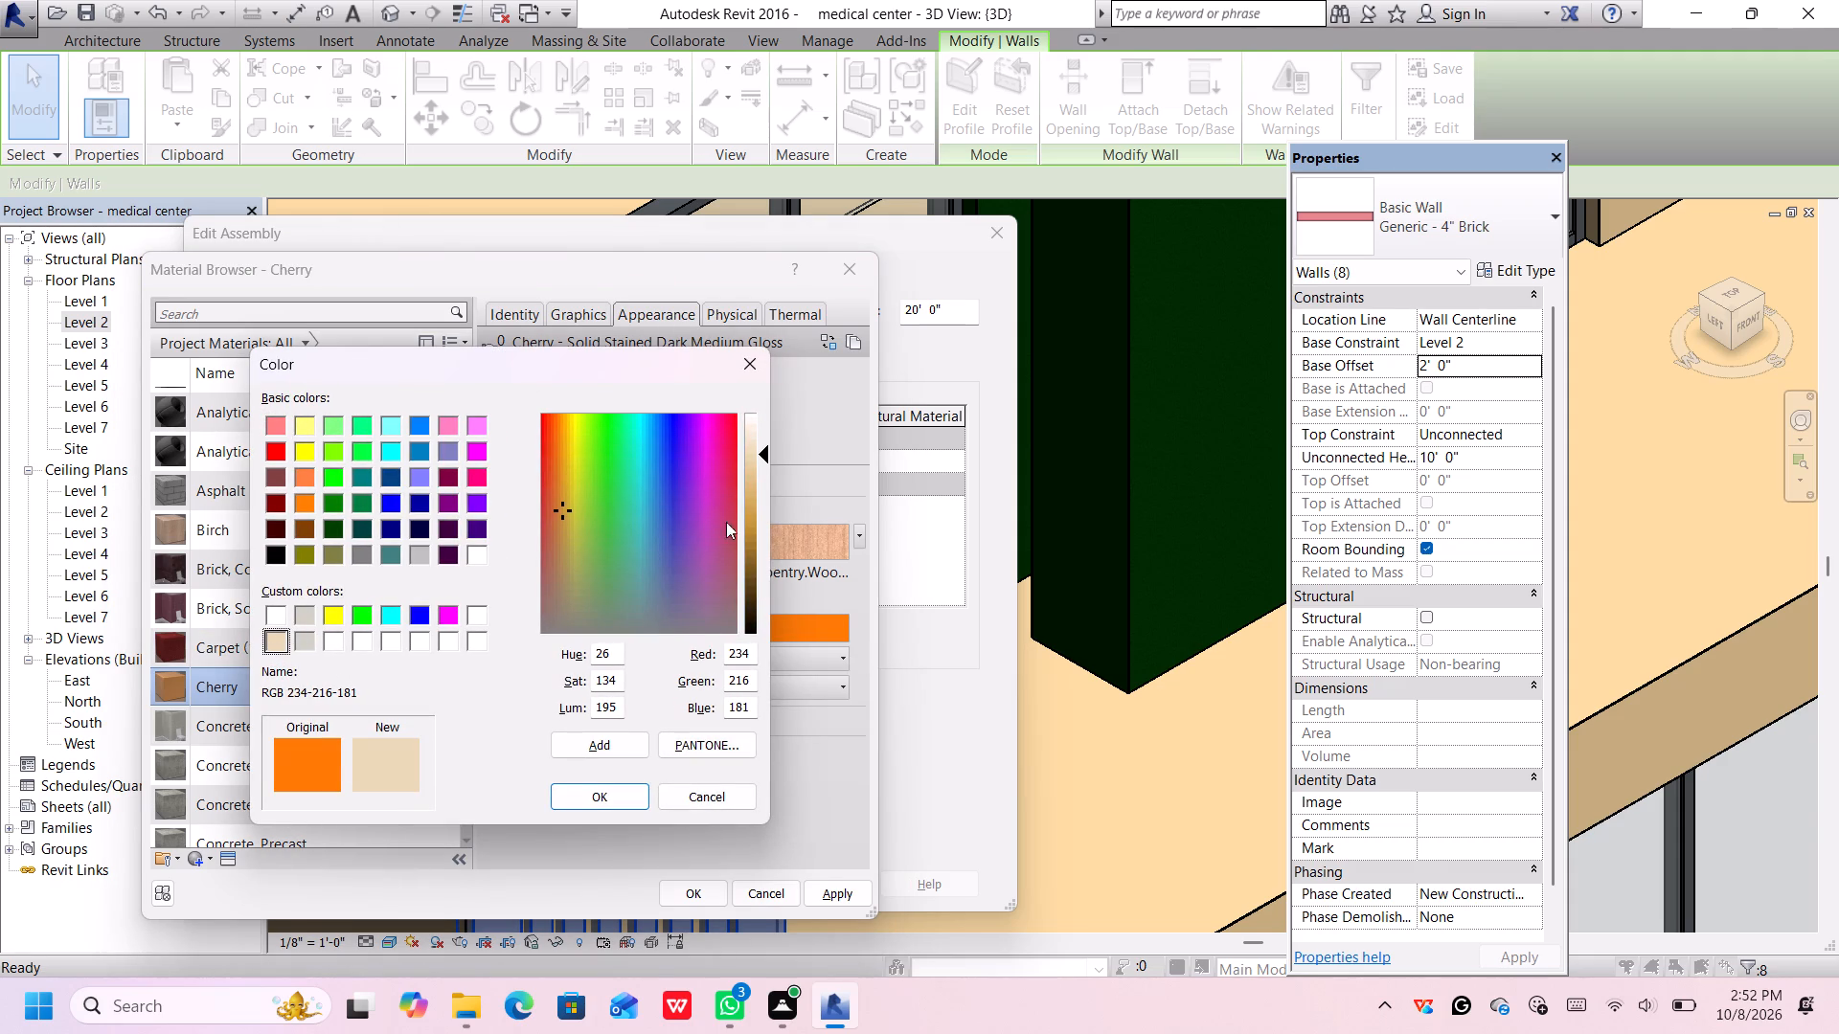
left_click(755, 462)
left_click(757, 466)
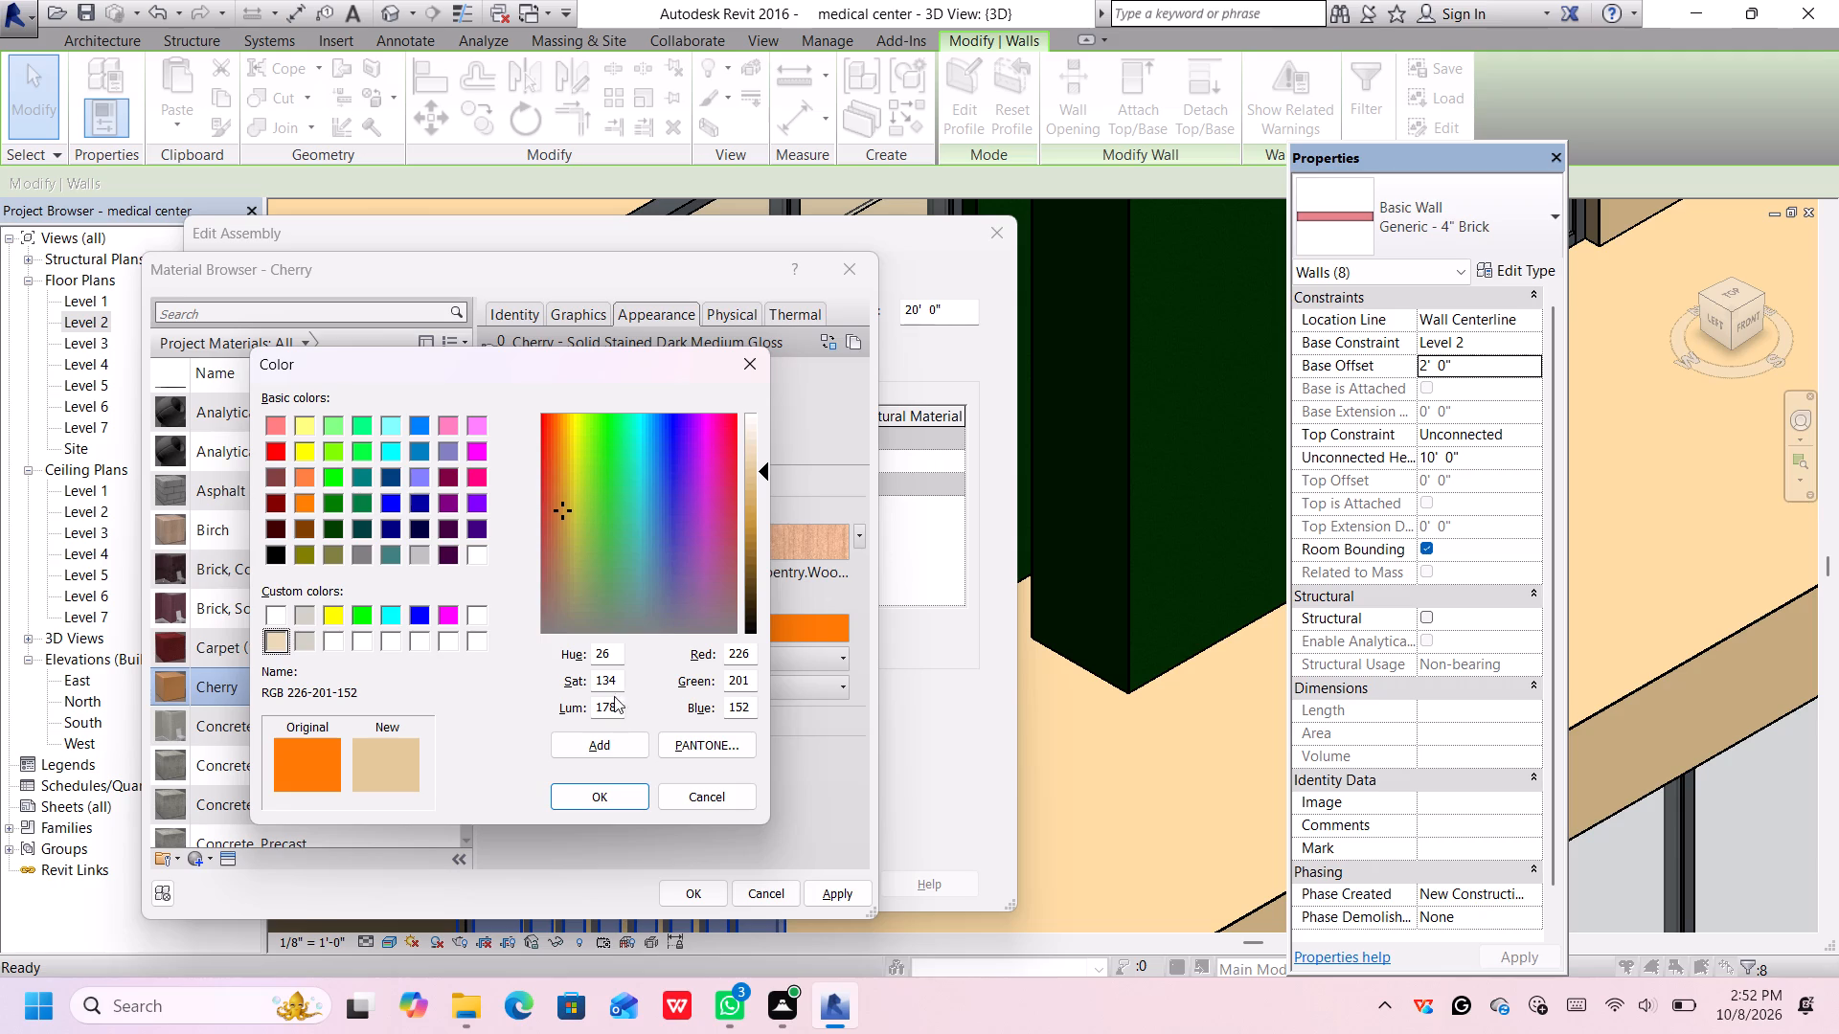
left_click(753, 476)
left_click(618, 790)
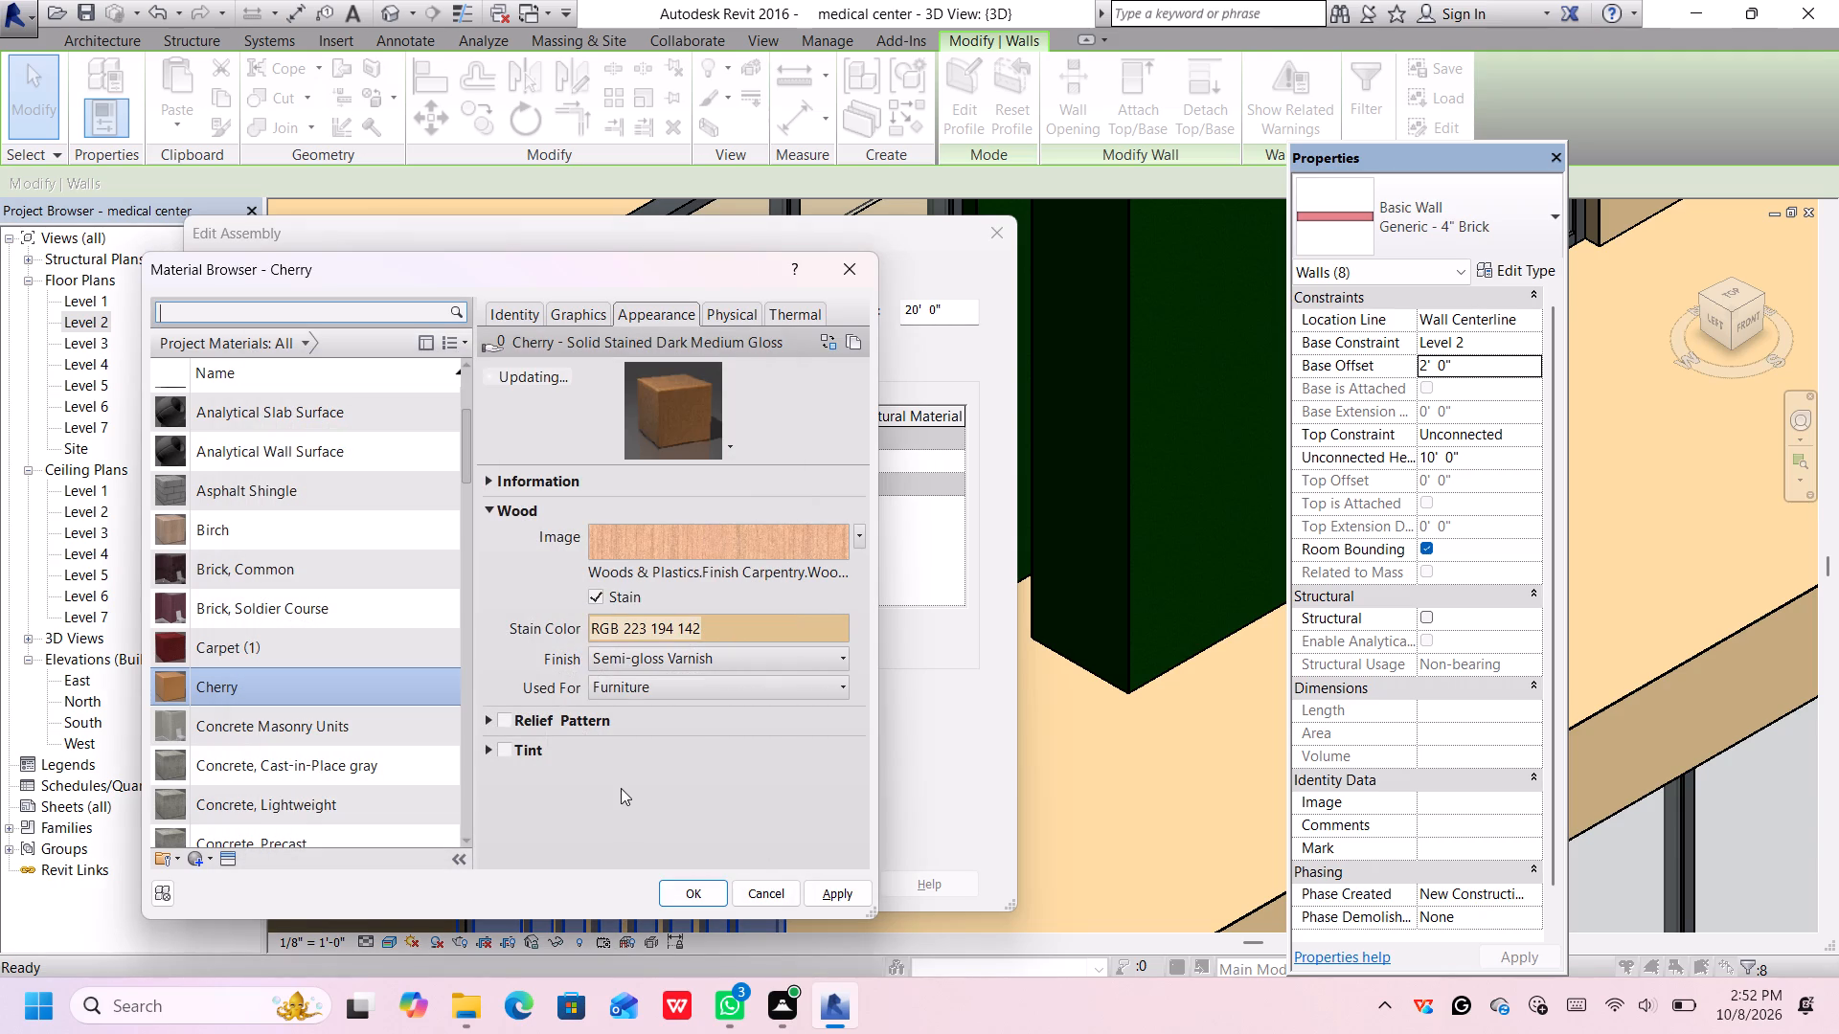
Assign Cherry to the structure layer of Generic - 4" Brick 2 and apply that type to the eight selected slat walls.
left_click(688, 885)
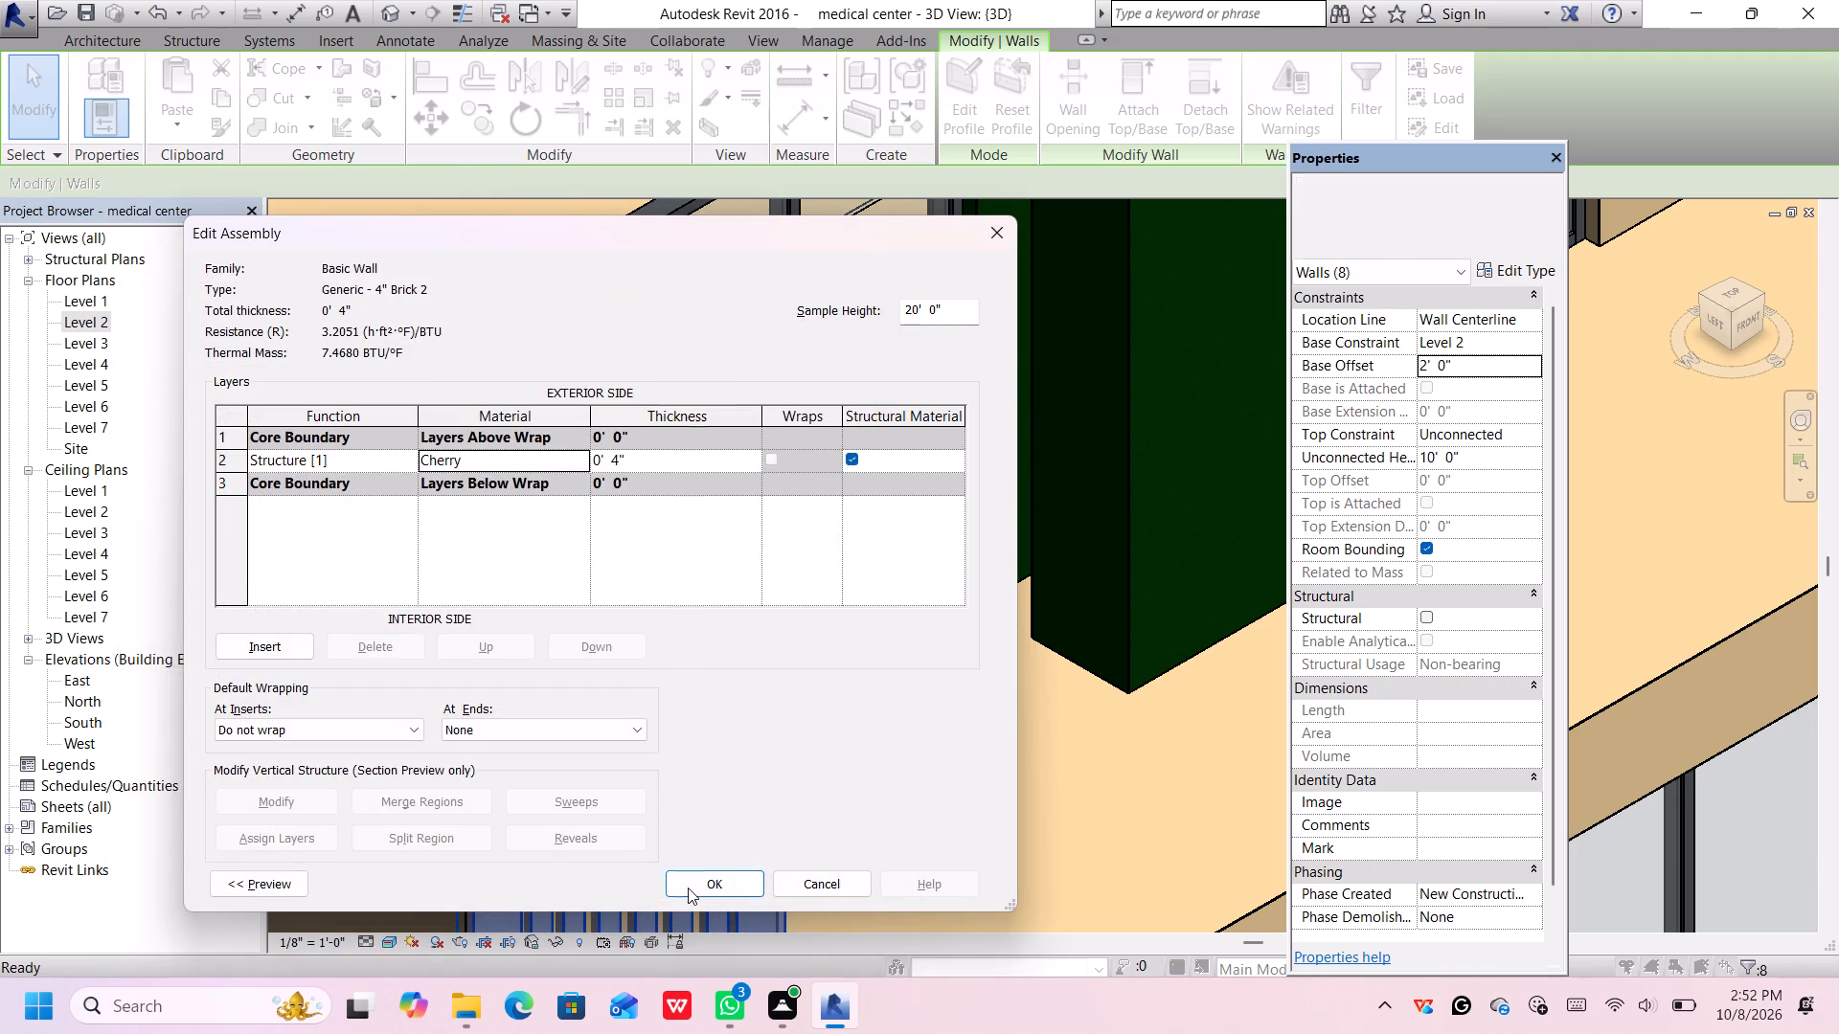
left_click(688, 888)
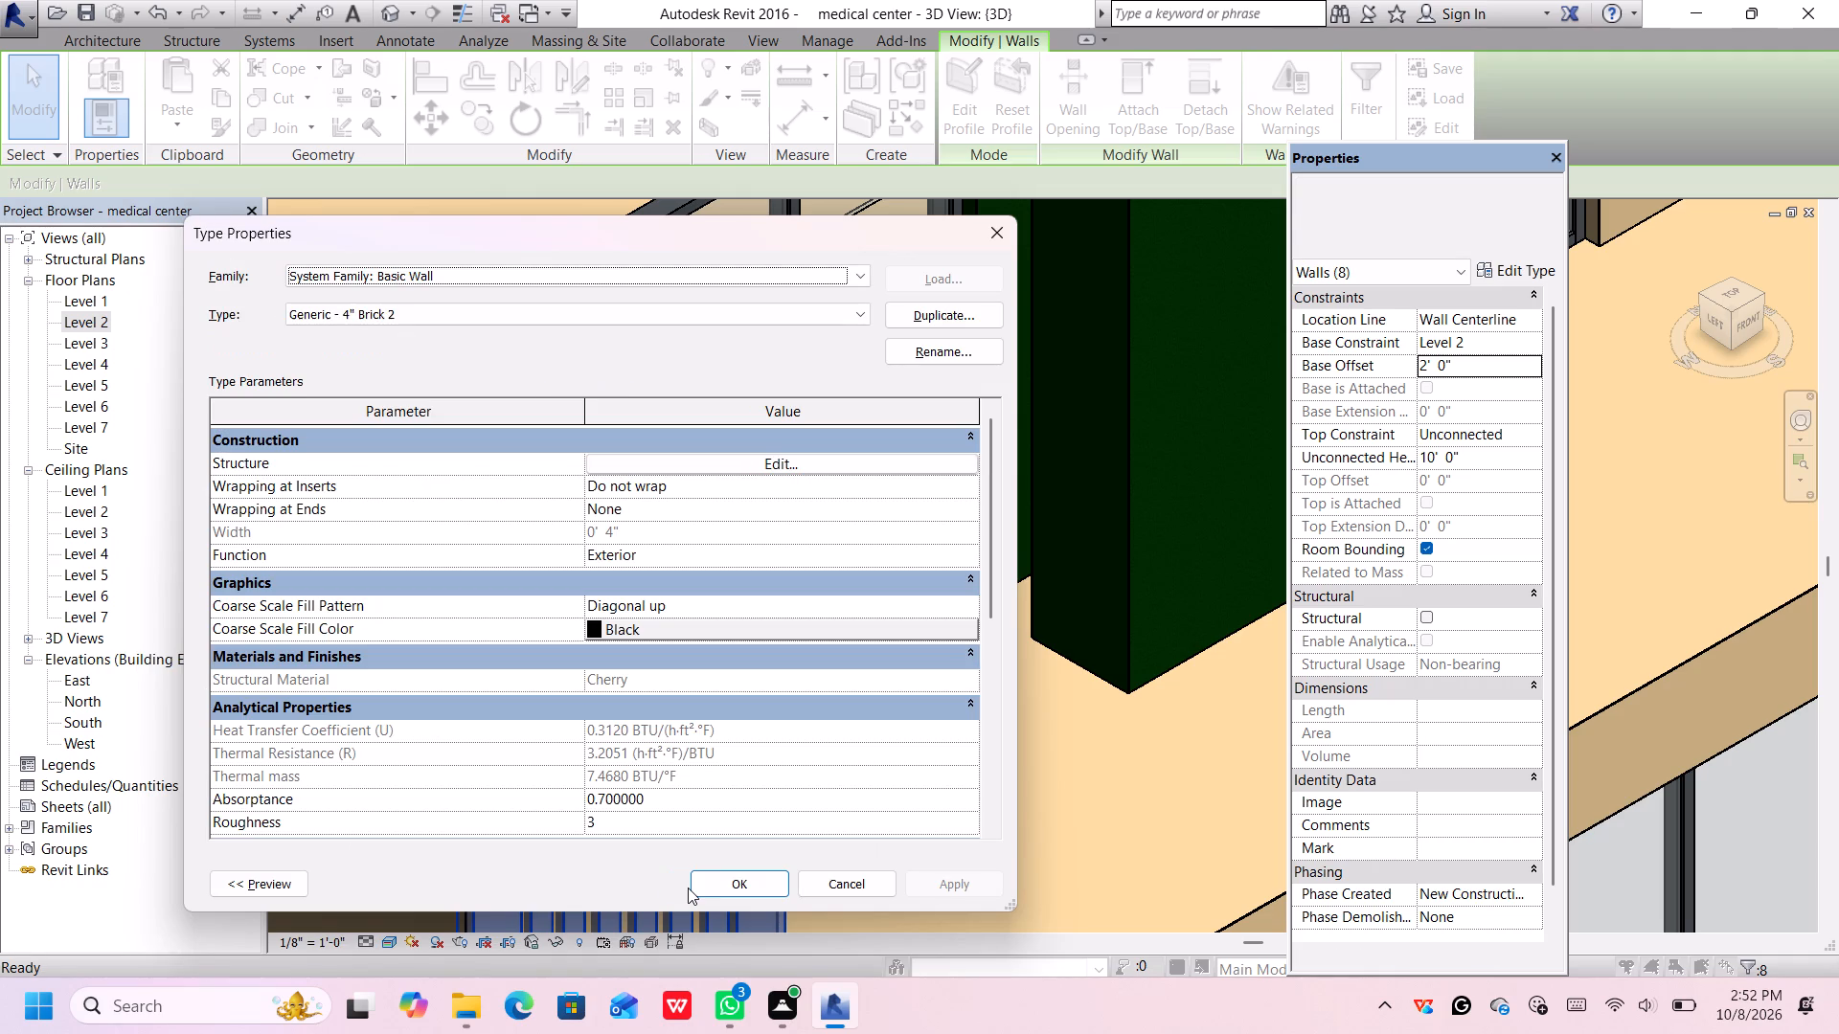
left_click(718, 881)
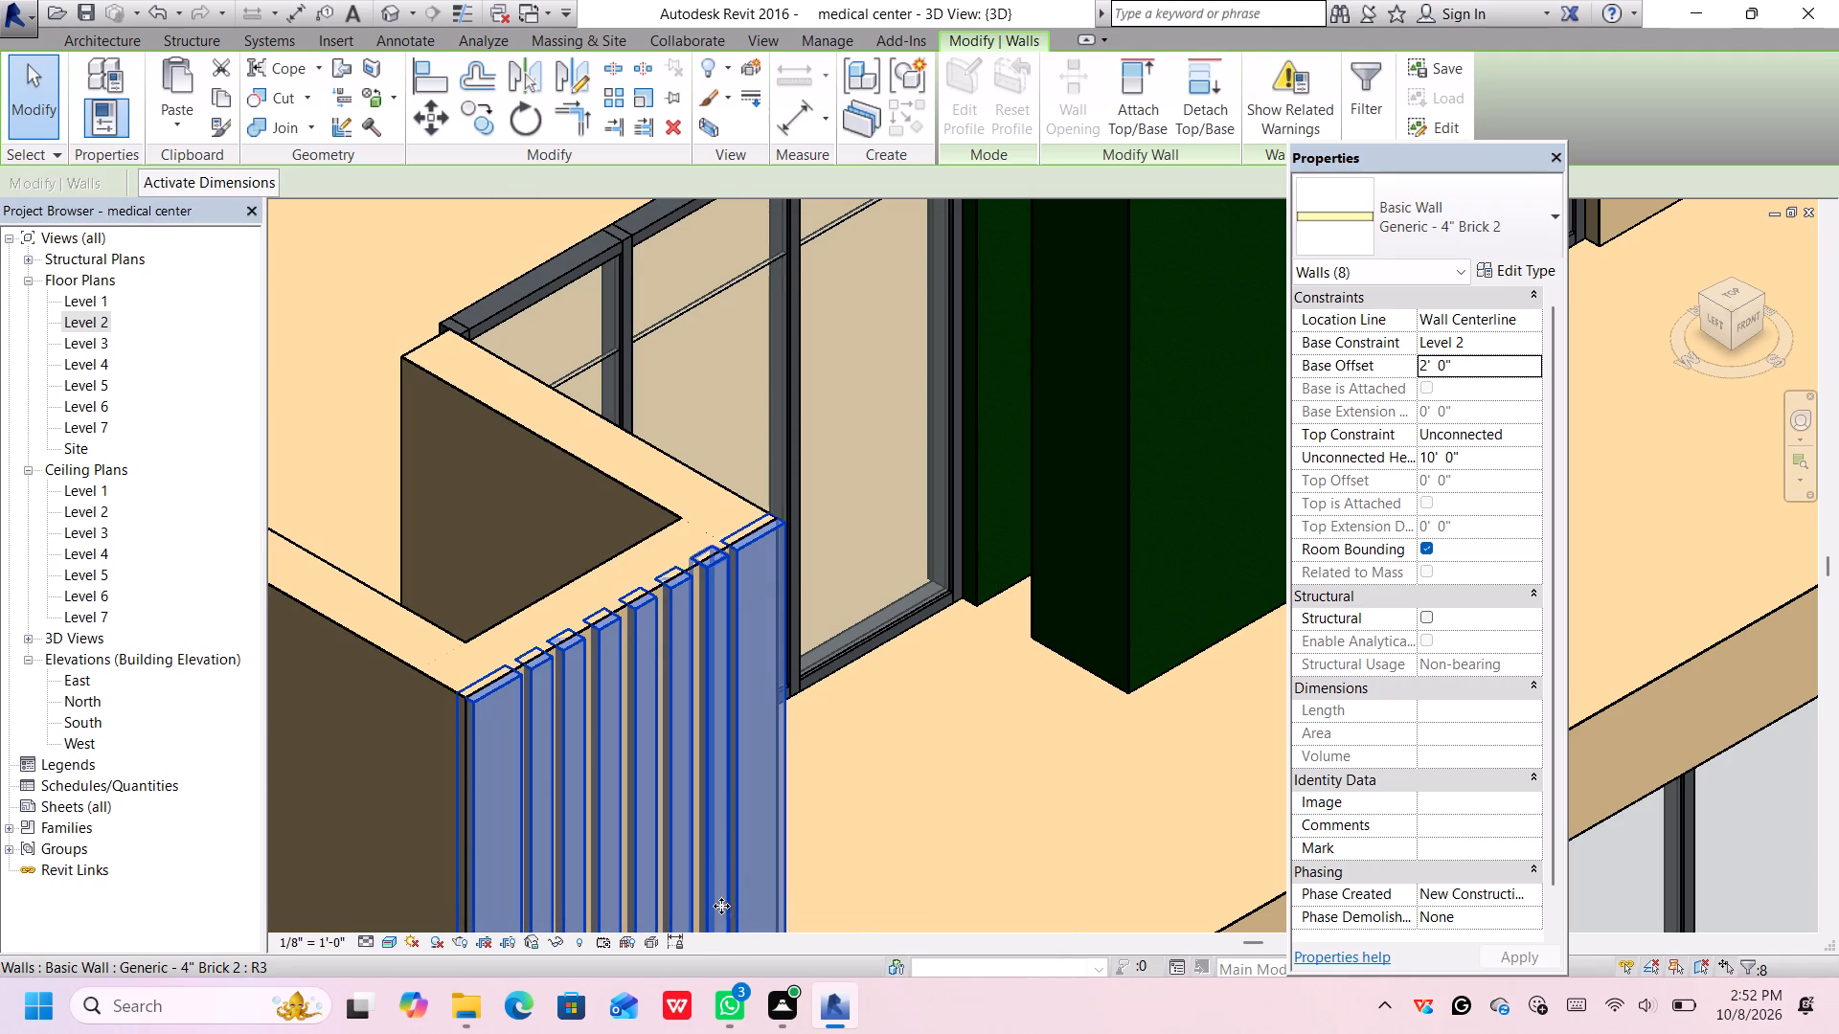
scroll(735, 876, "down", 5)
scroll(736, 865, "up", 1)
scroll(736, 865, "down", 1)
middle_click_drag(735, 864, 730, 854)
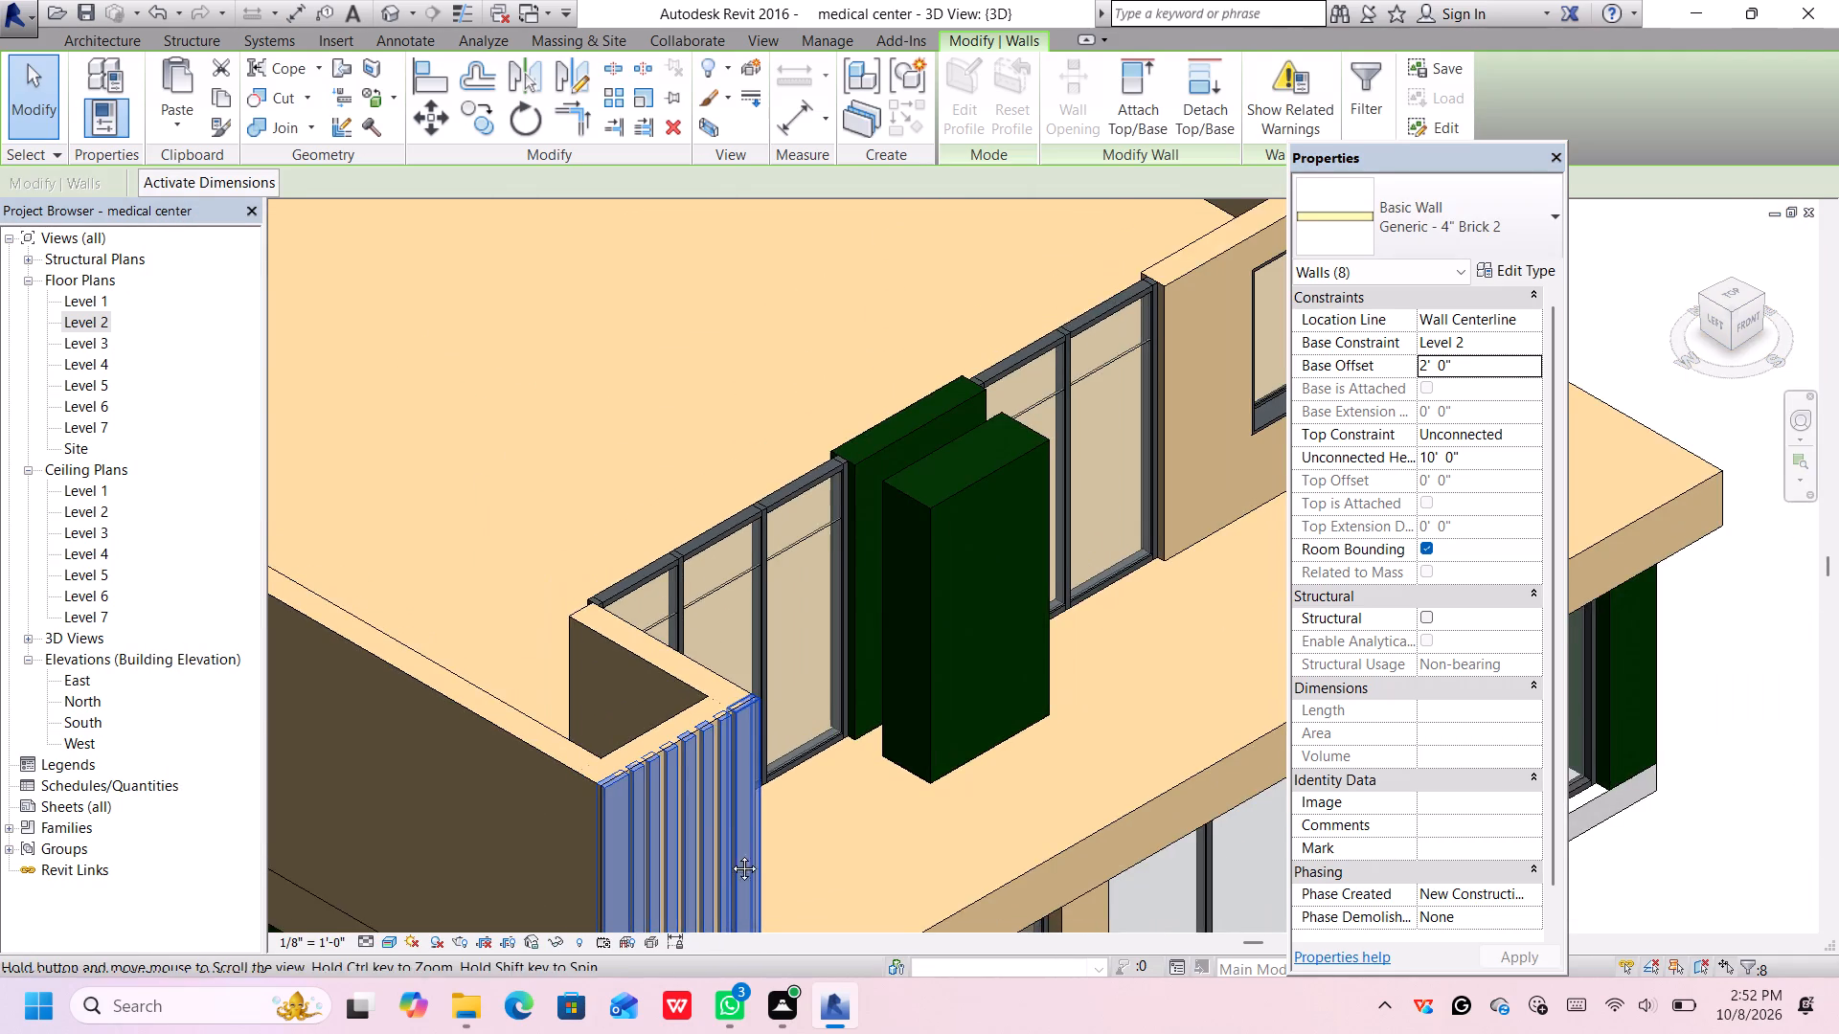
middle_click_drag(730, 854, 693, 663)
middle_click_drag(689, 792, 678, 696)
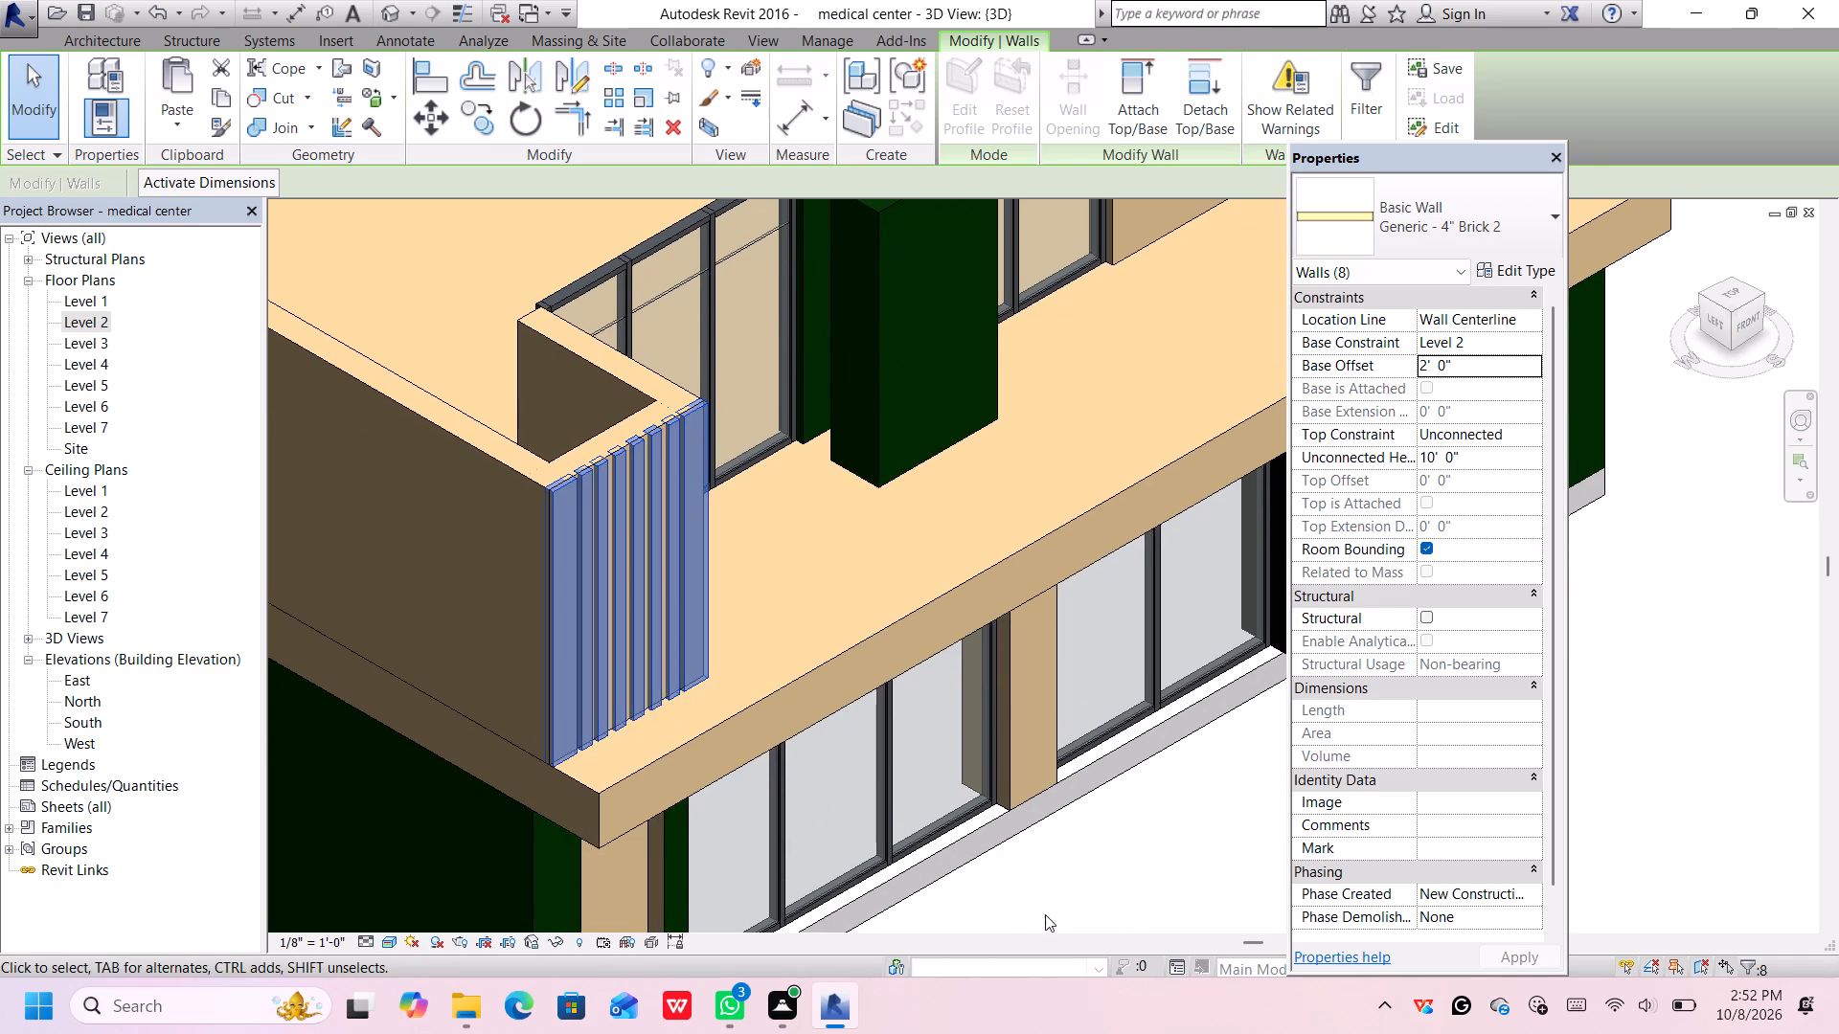
Inspect the Cherry-finished slat walls and the surrounding upper-floor facade from several angles in the 3D view.
left_click(1112, 913)
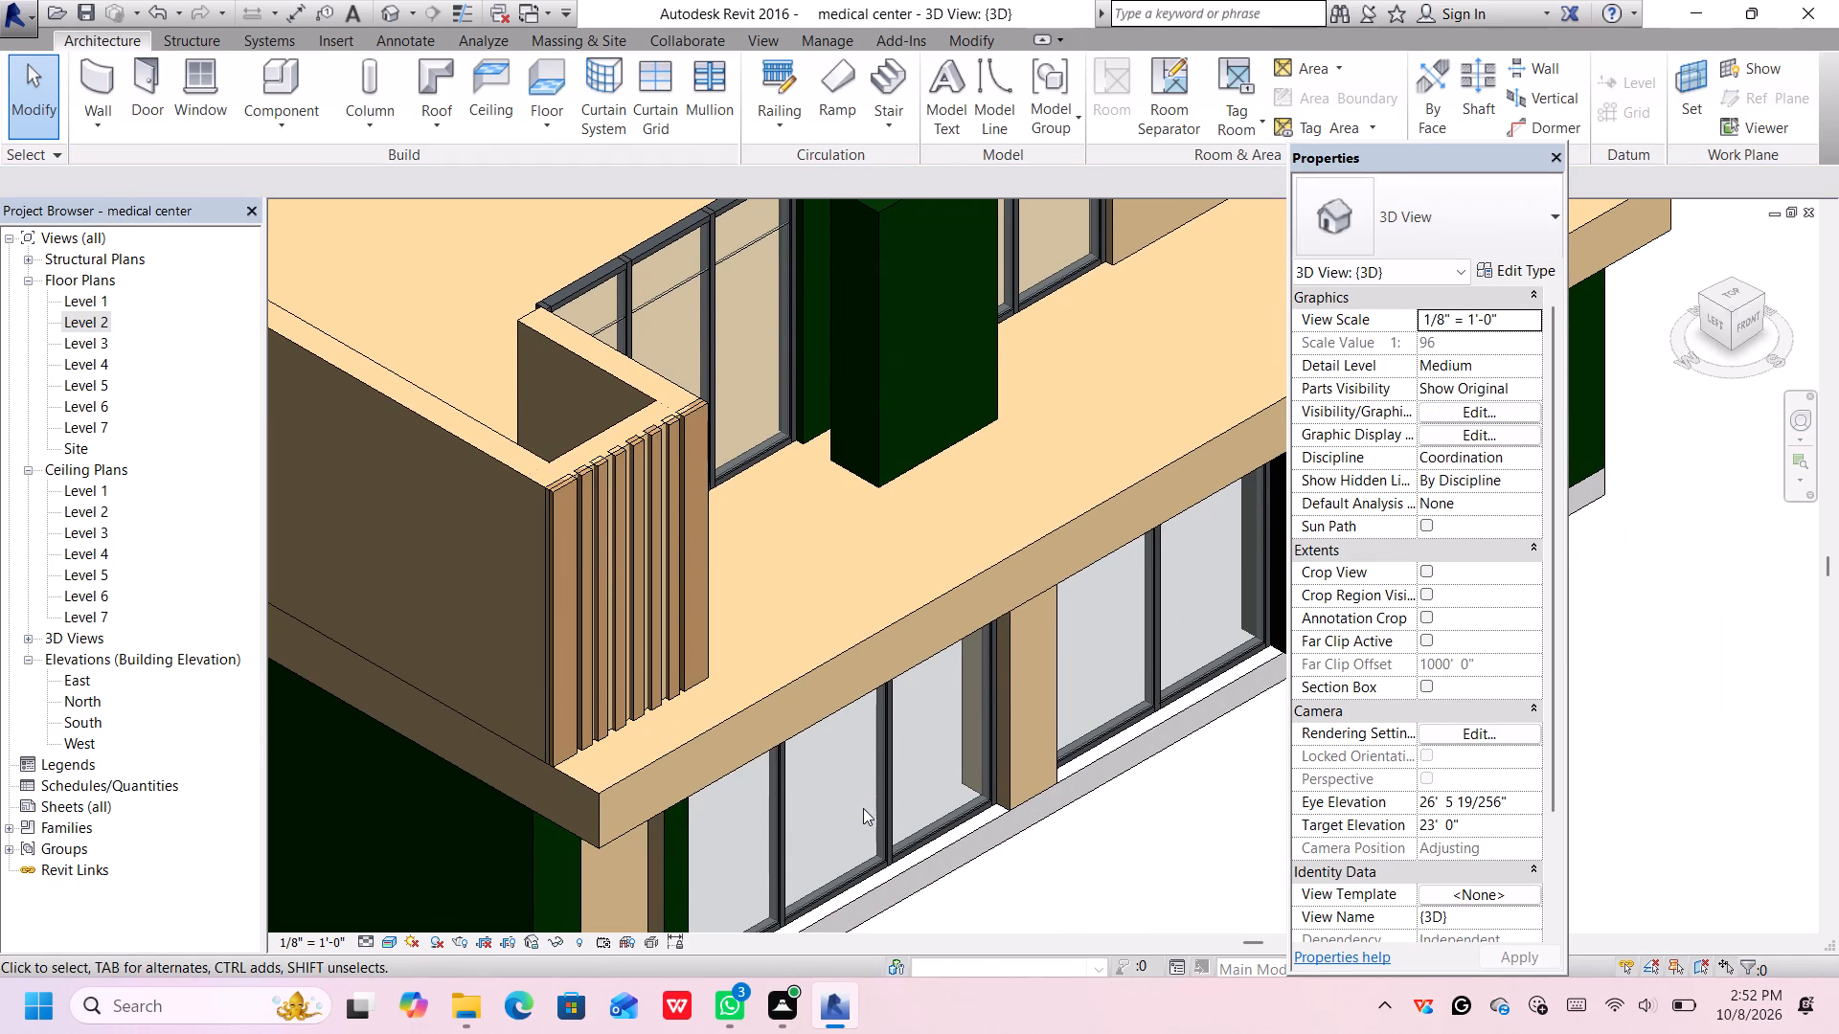
scroll(949, 705, "down", 1)
scroll(951, 705, "up", 4)
scroll(952, 707, "down", 1)
scroll(1013, 787, "down", 3)
scroll(1022, 794, "up", 1)
scroll(1035, 811, "down", 1)
middle_click_drag(1056, 842, 234, 711)
scroll(943, 790, "up", 1, "shift")
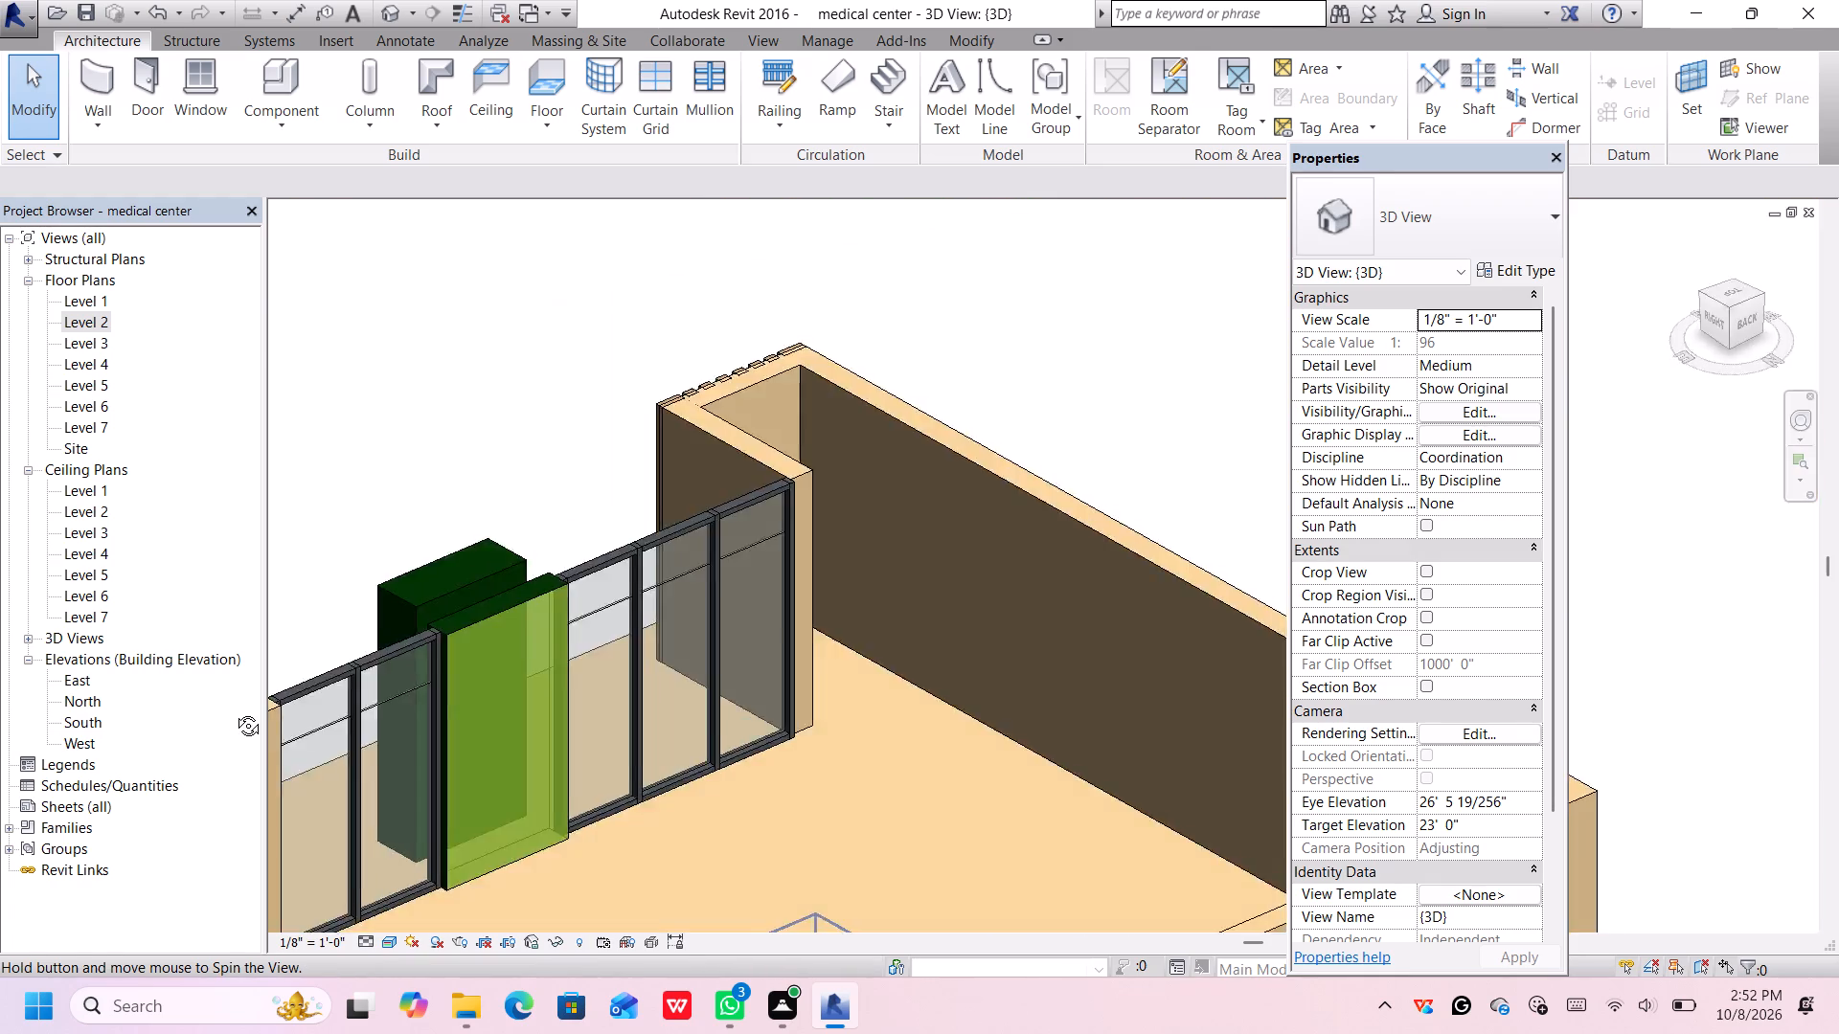
middle_click_drag(234, 711, 762, 615)
middle_click_drag(774, 786, 734, 689)
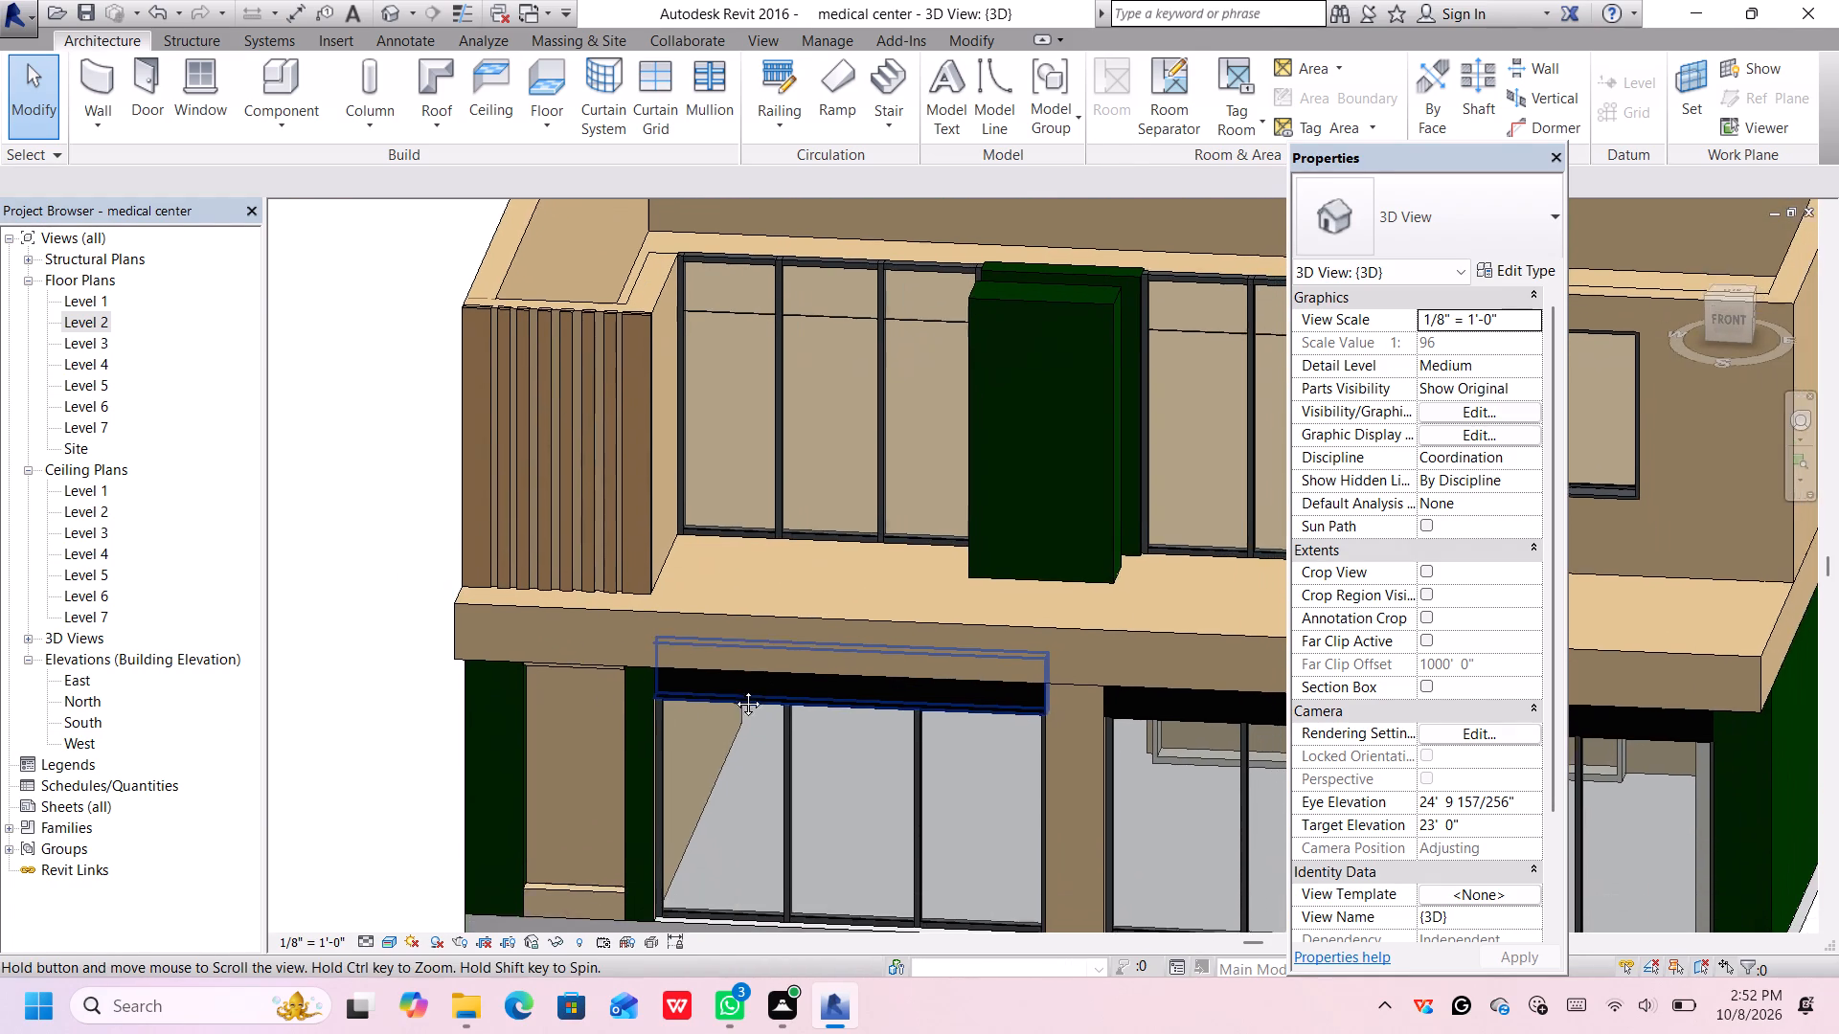
middle_click_drag(734, 689, 724, 683)
scroll(725, 686, "up", 1)
scroll(667, 611, "up", 3)
scroll(668, 605, "down", 5)
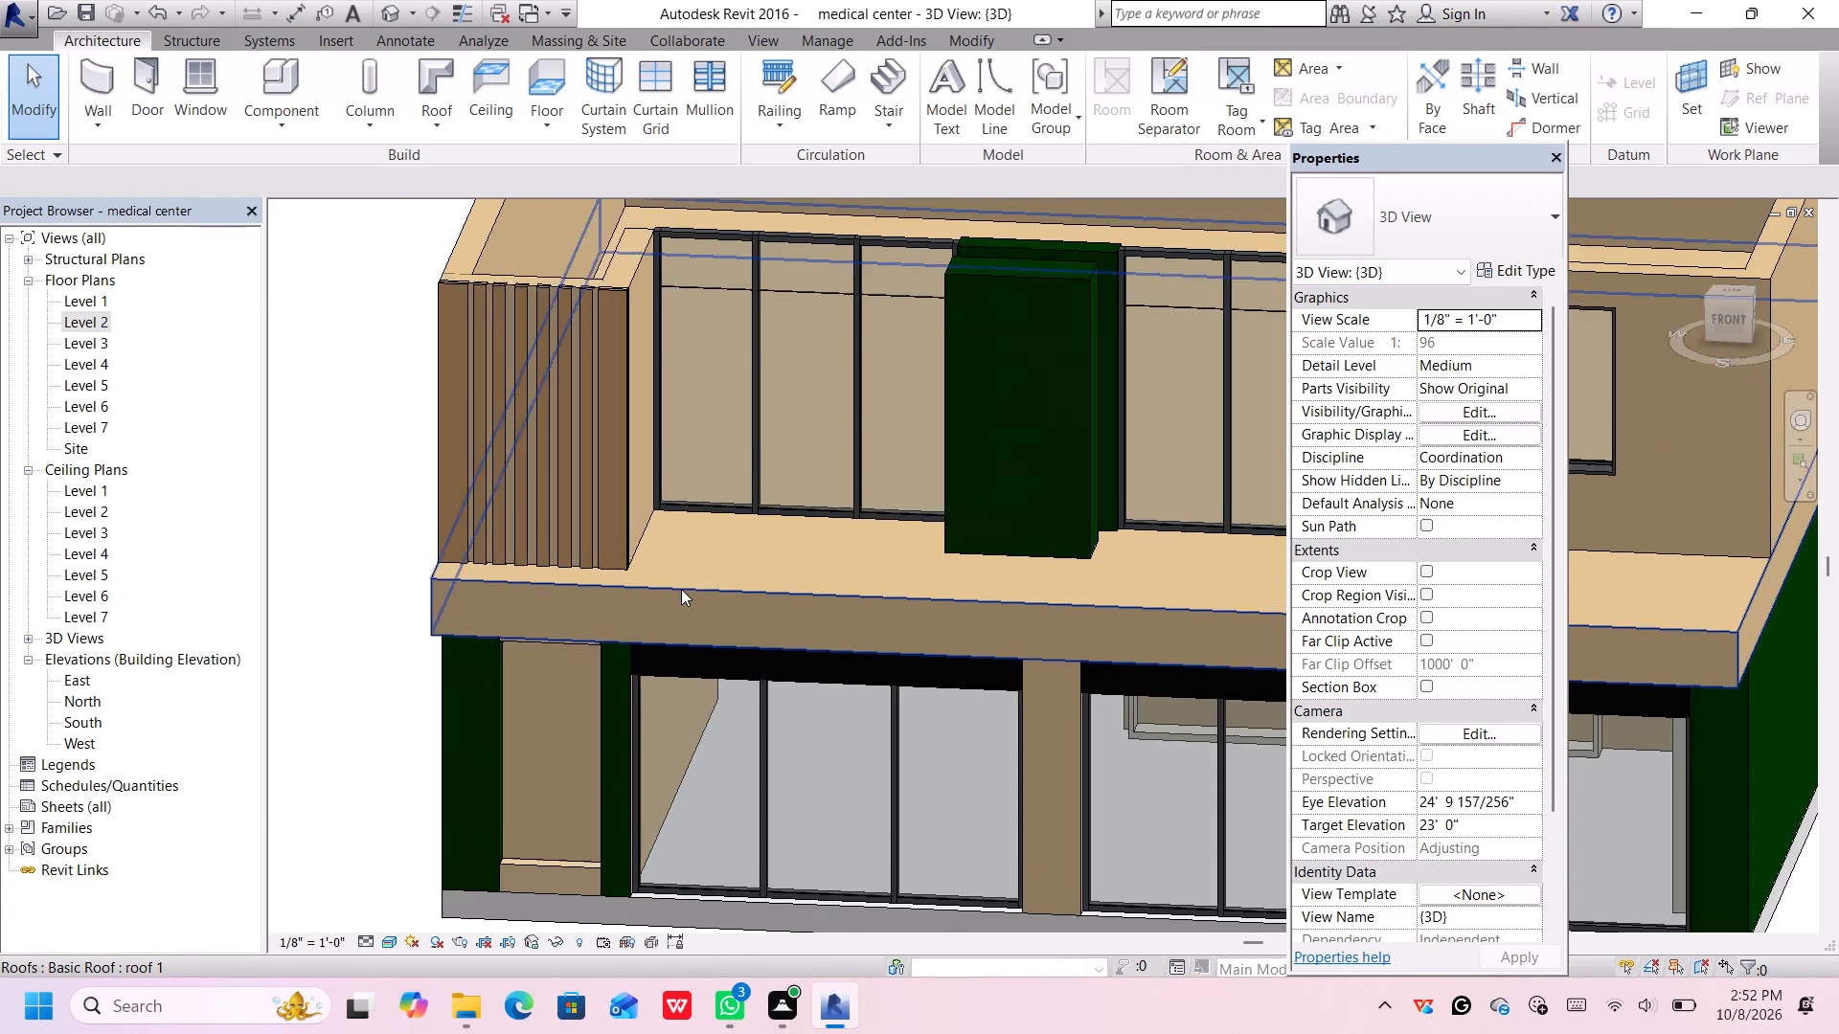
middle_click_drag(695, 583, 556, 802)
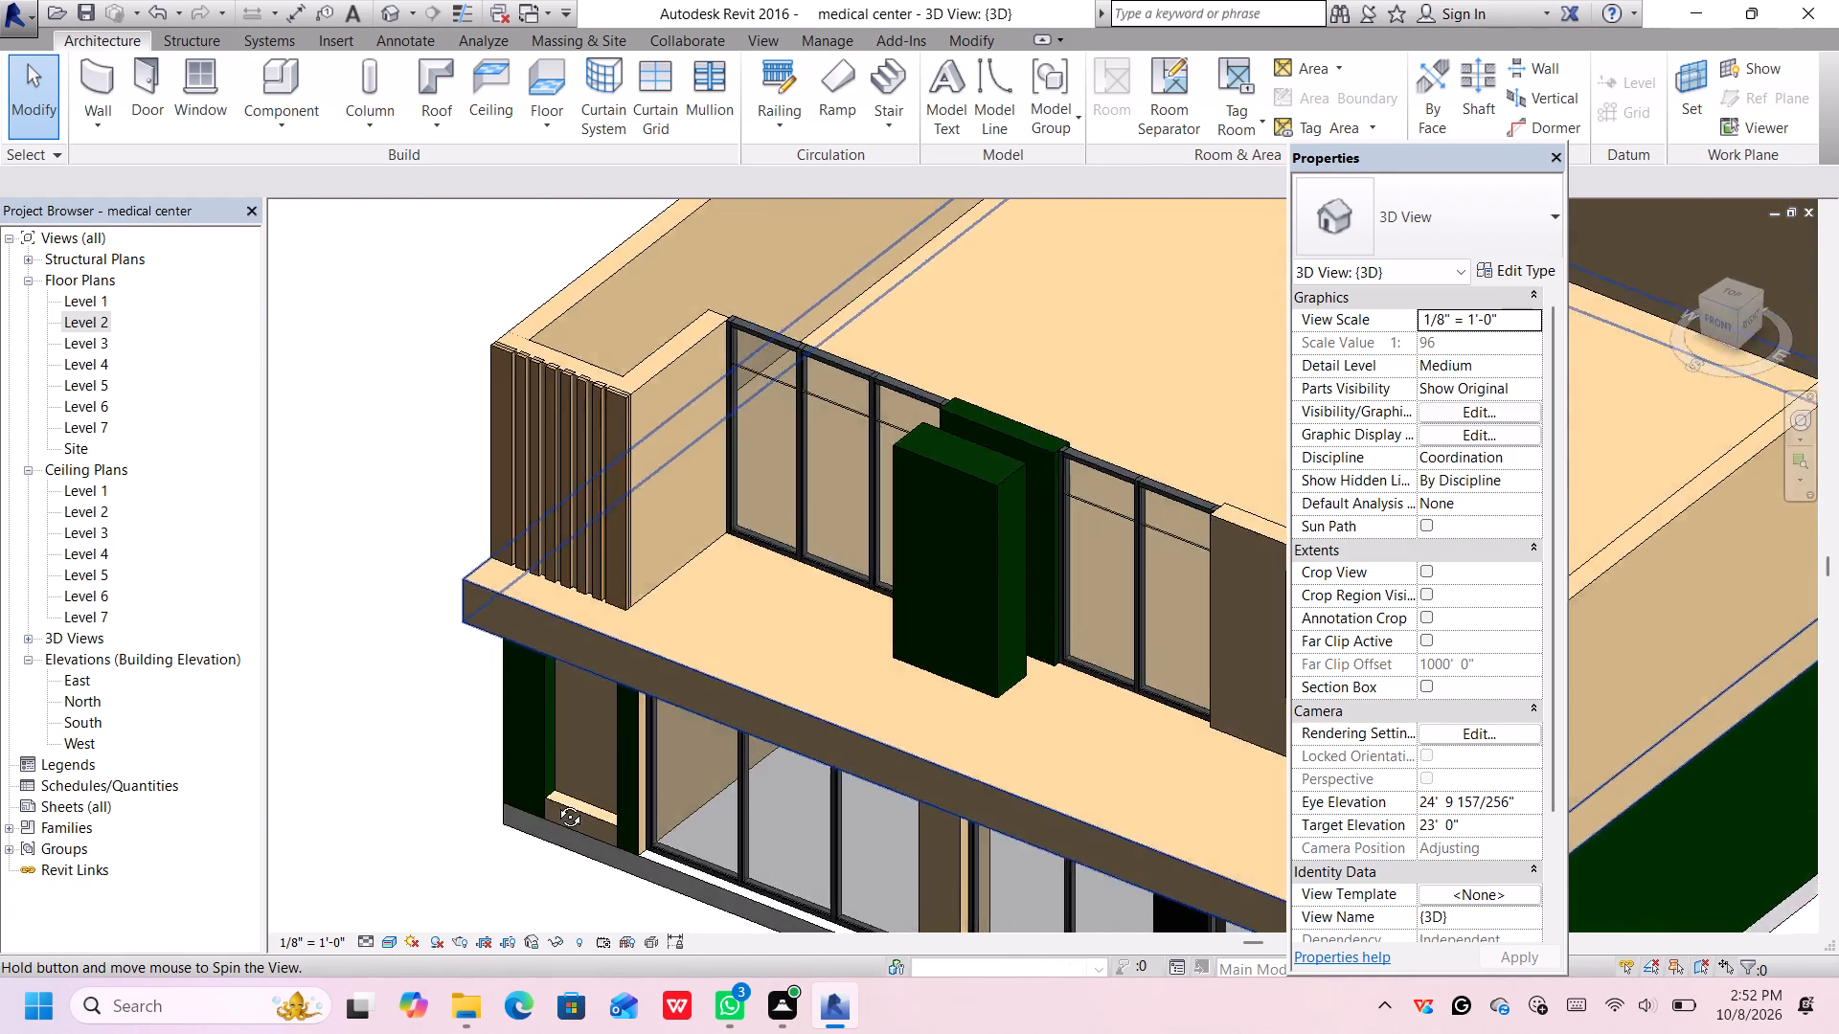
middle_click_drag(556, 802, 519, 825)
middle_click(519, 825, "shift")
middle_click(519, 825, "shift")
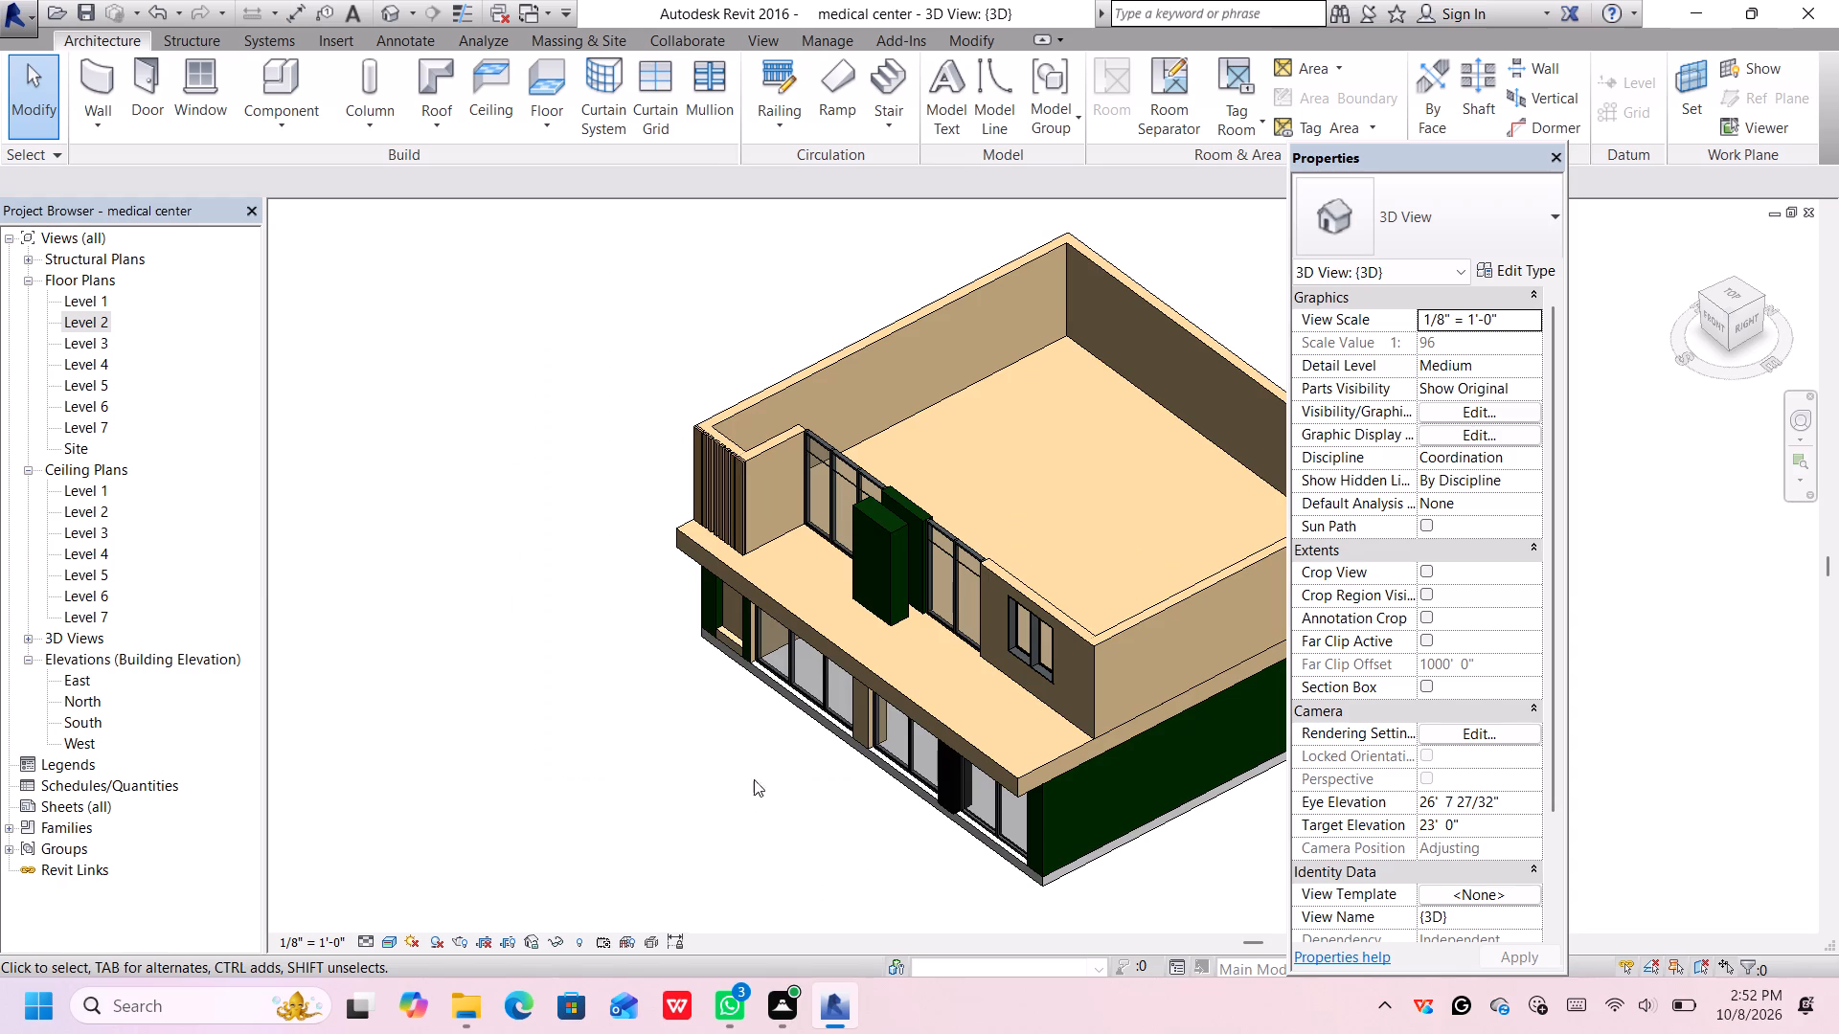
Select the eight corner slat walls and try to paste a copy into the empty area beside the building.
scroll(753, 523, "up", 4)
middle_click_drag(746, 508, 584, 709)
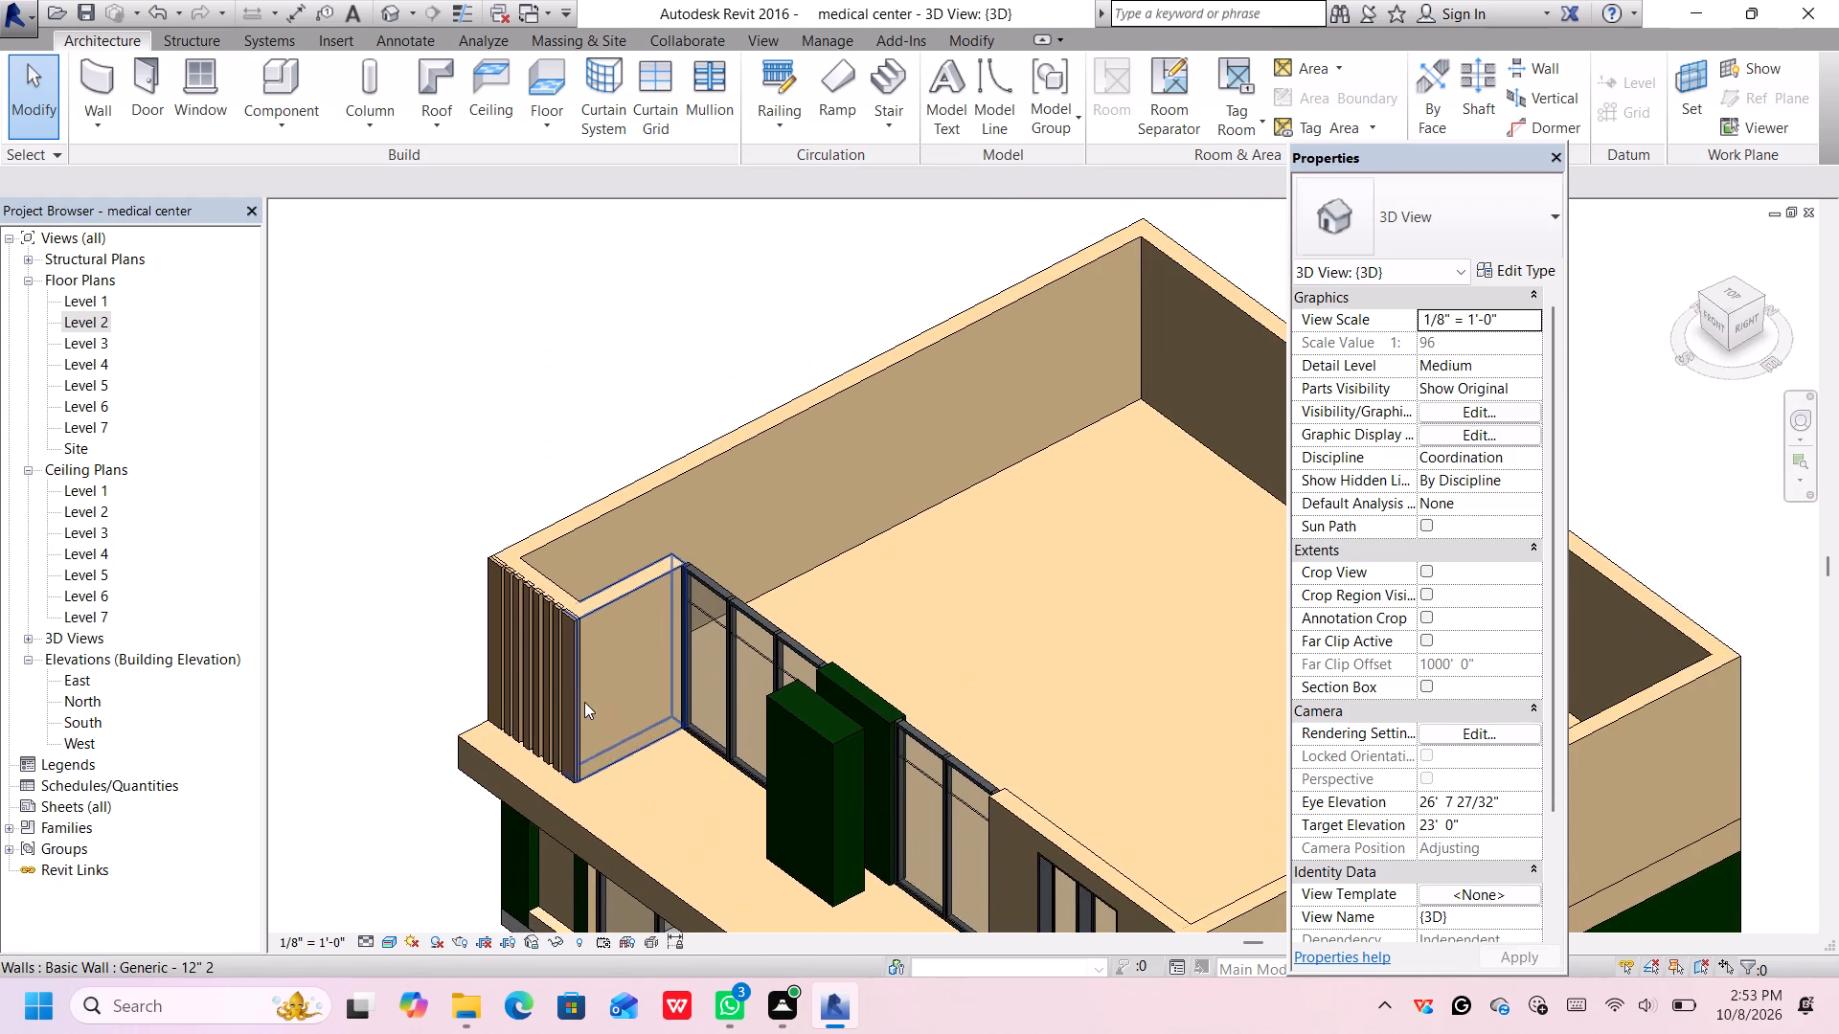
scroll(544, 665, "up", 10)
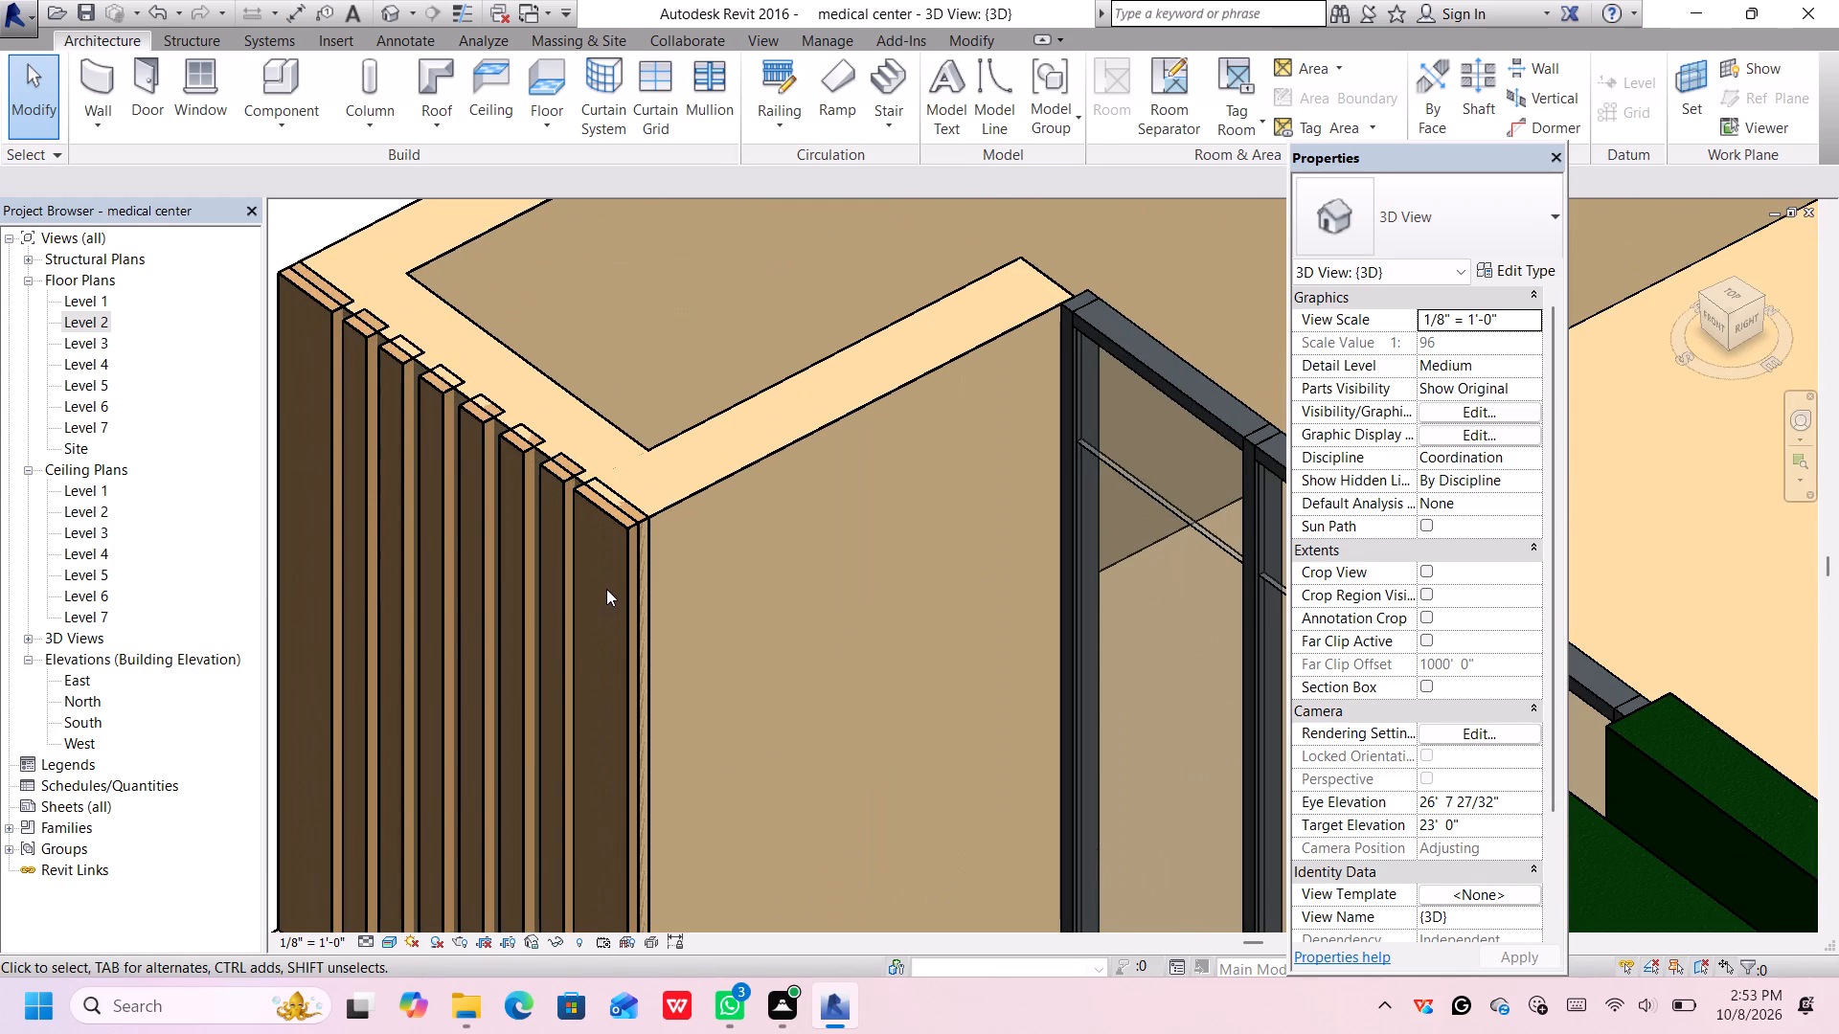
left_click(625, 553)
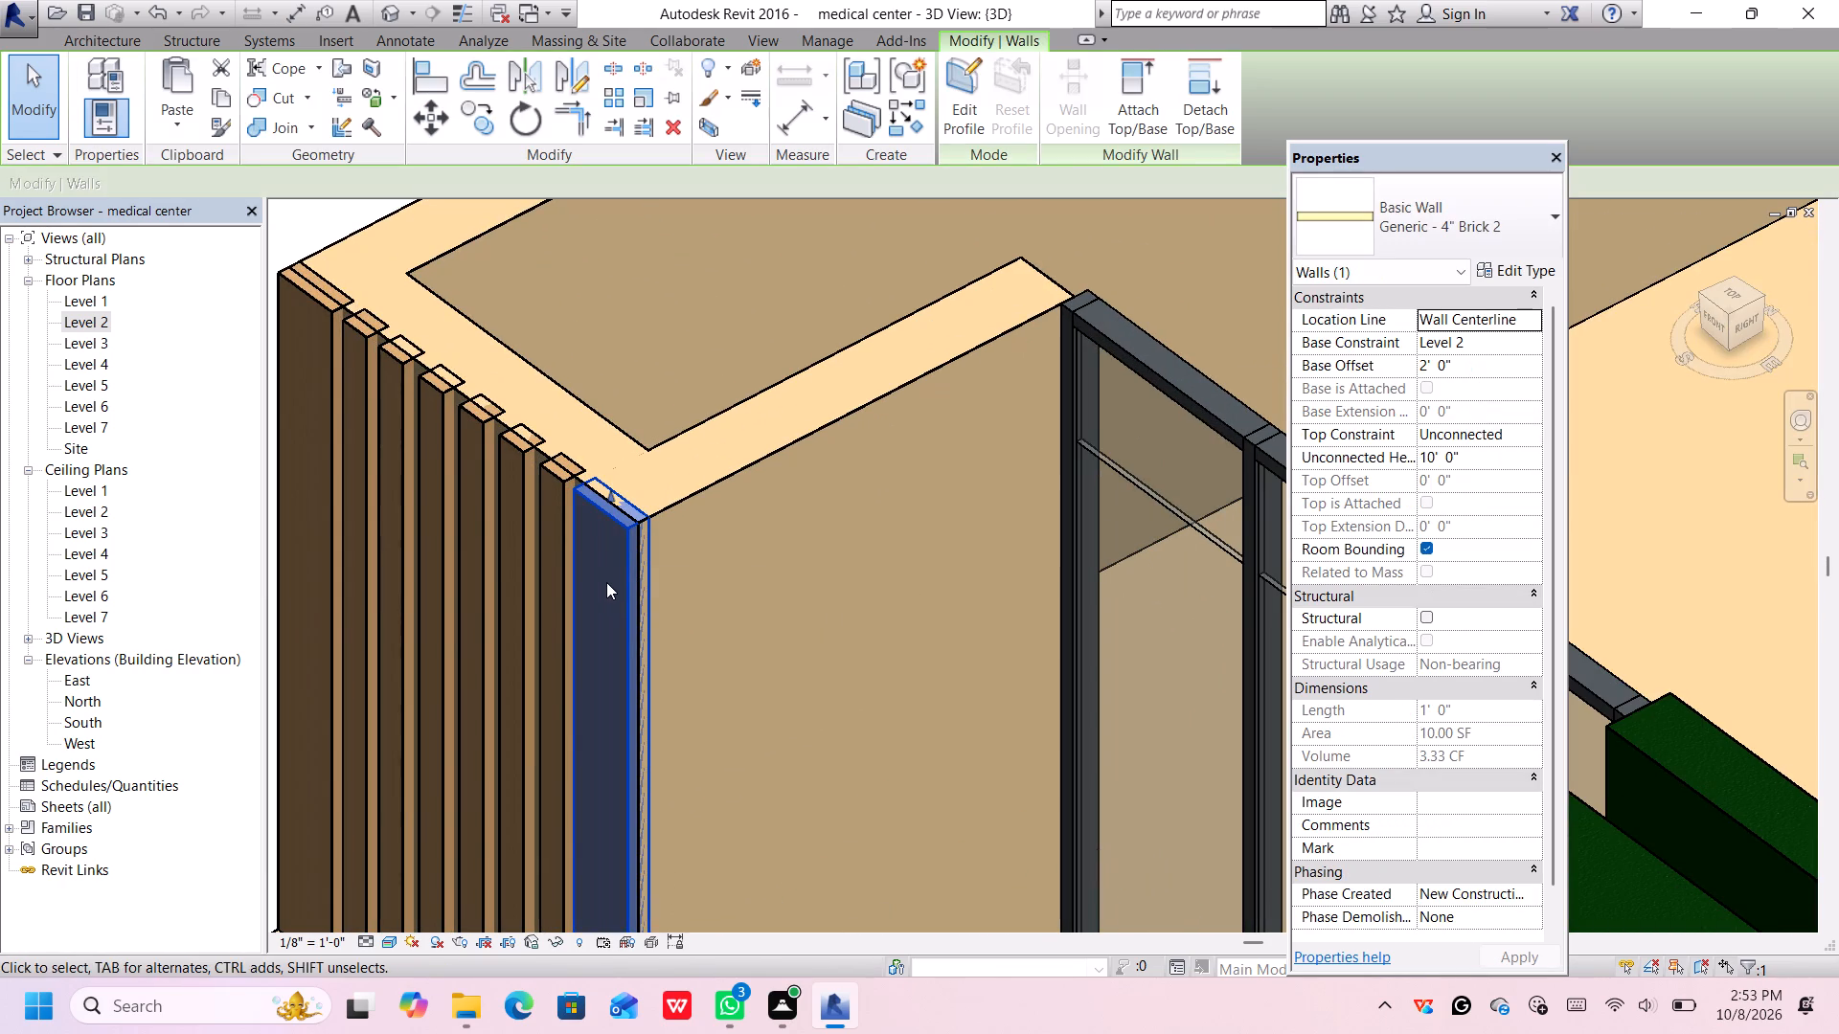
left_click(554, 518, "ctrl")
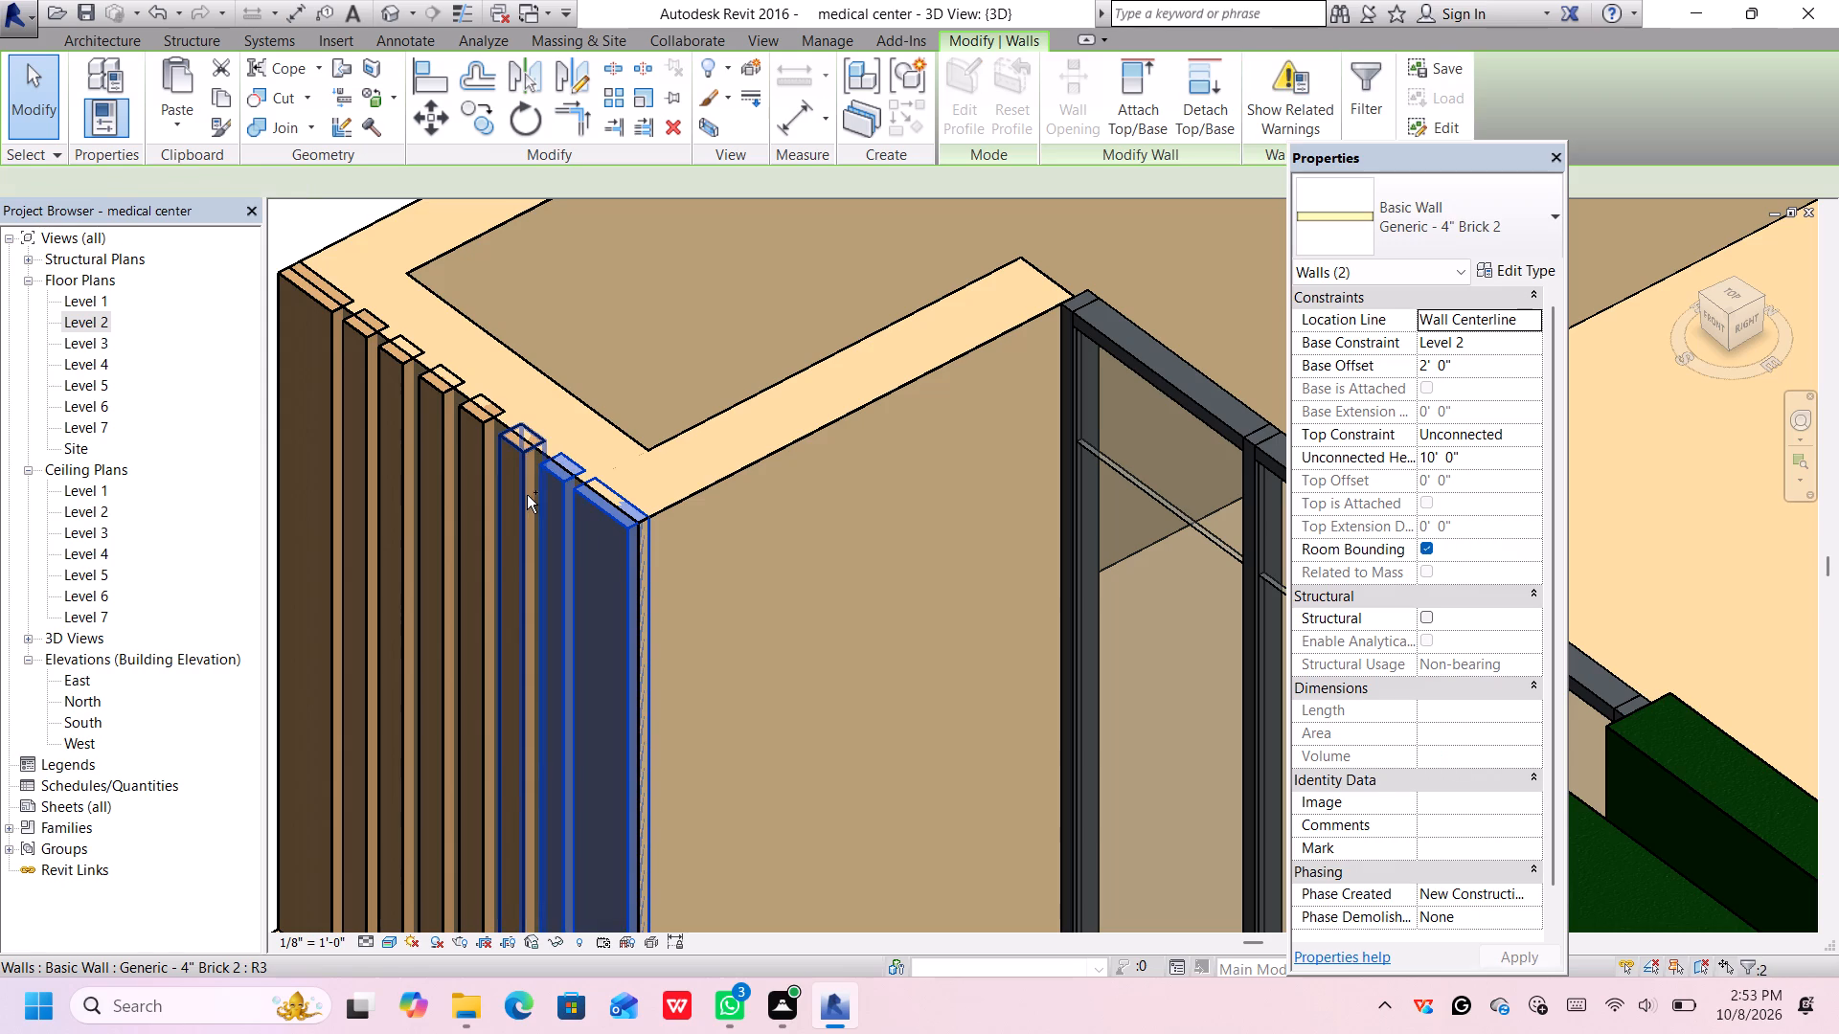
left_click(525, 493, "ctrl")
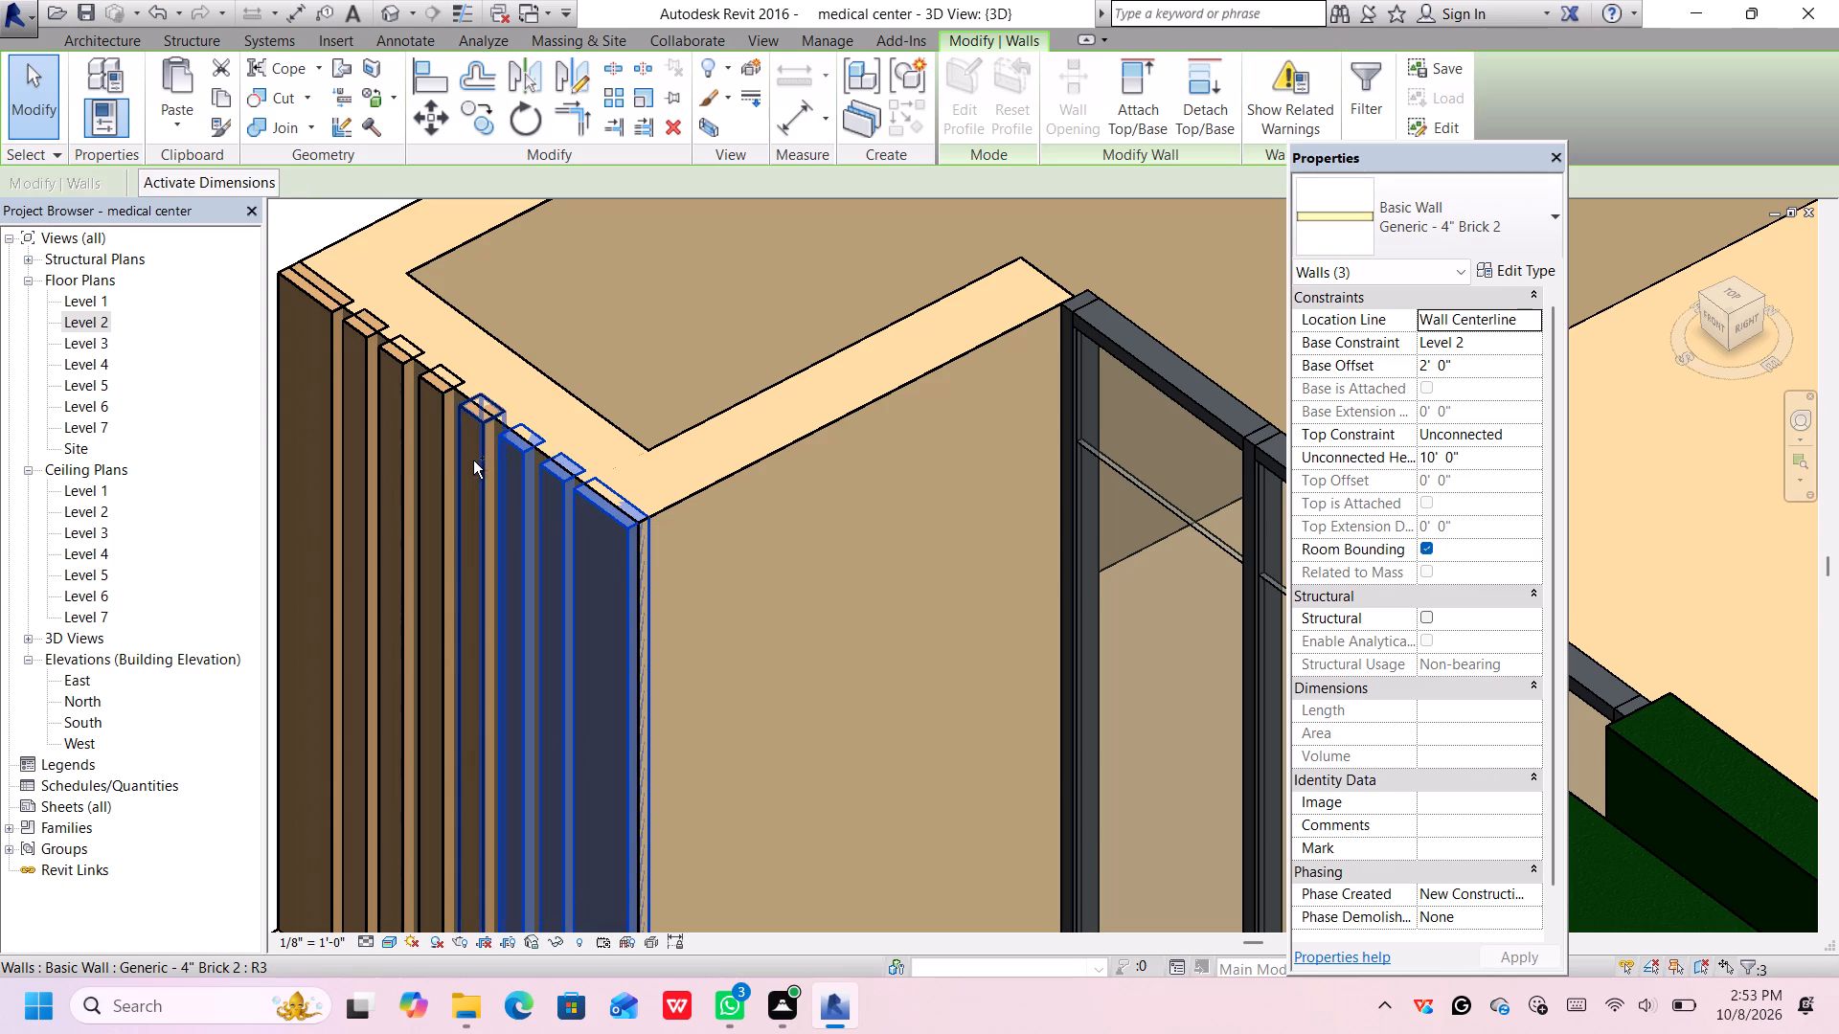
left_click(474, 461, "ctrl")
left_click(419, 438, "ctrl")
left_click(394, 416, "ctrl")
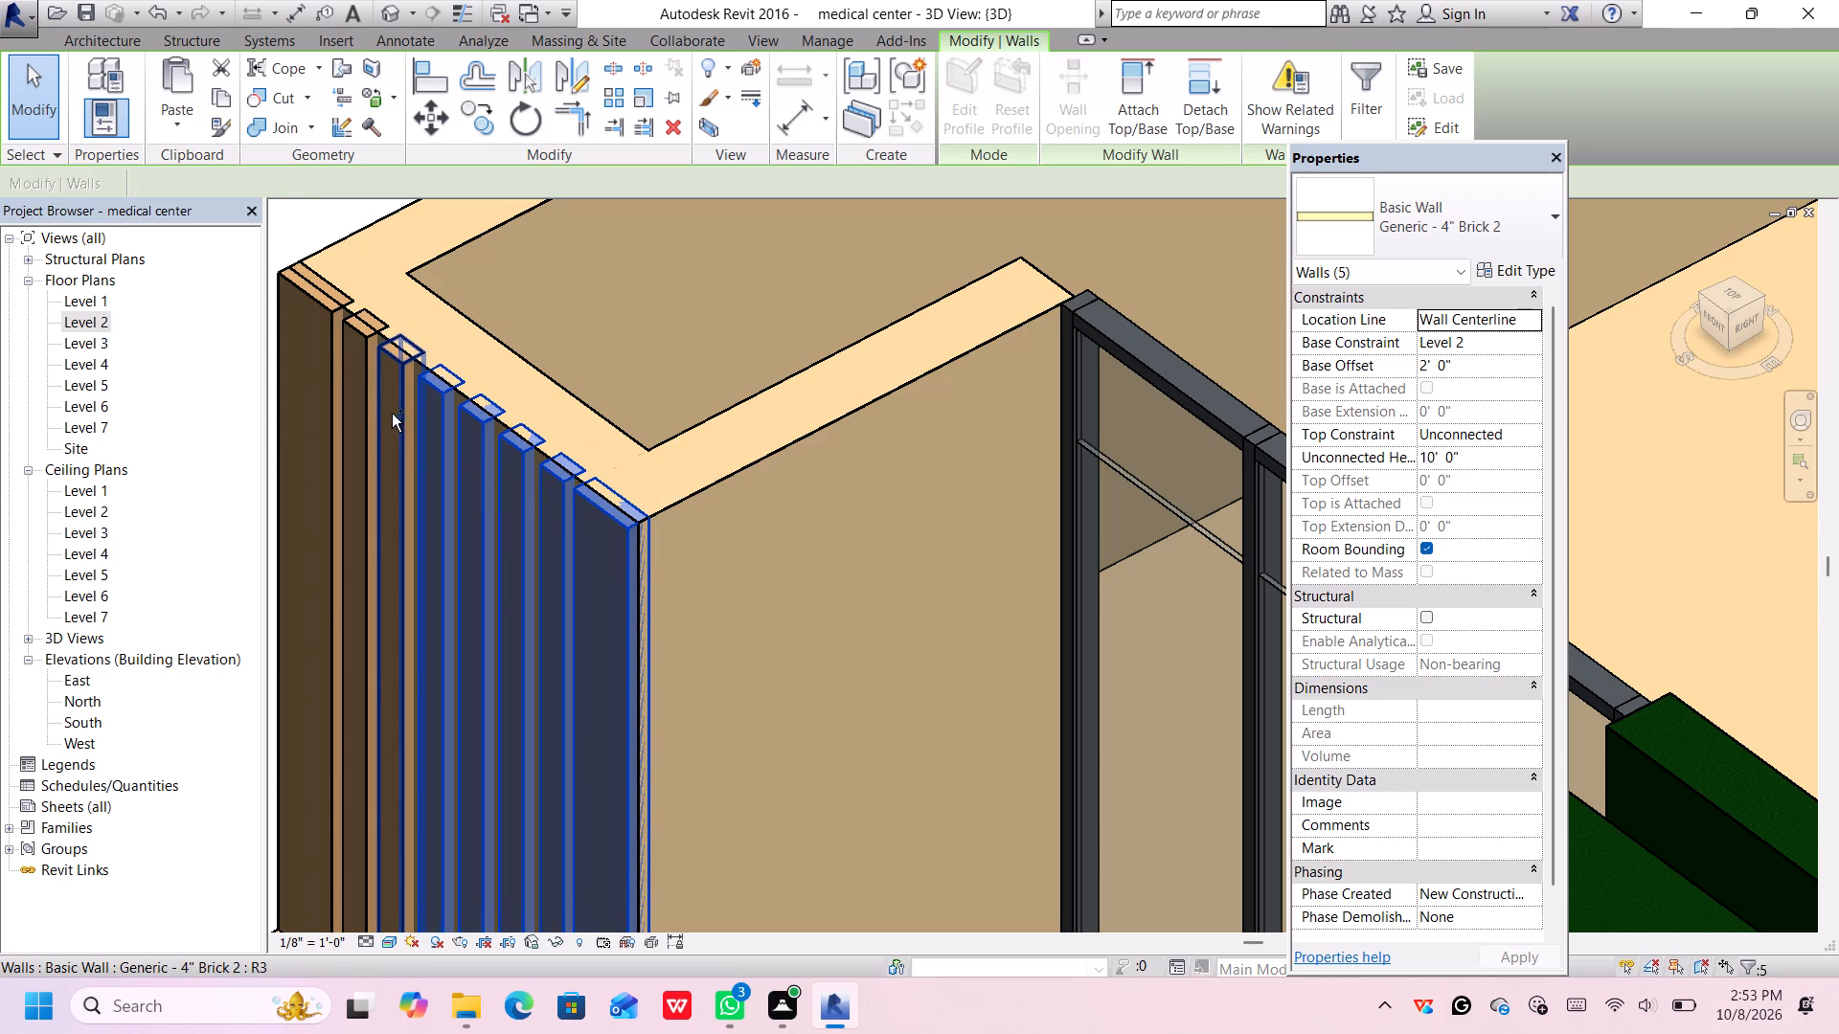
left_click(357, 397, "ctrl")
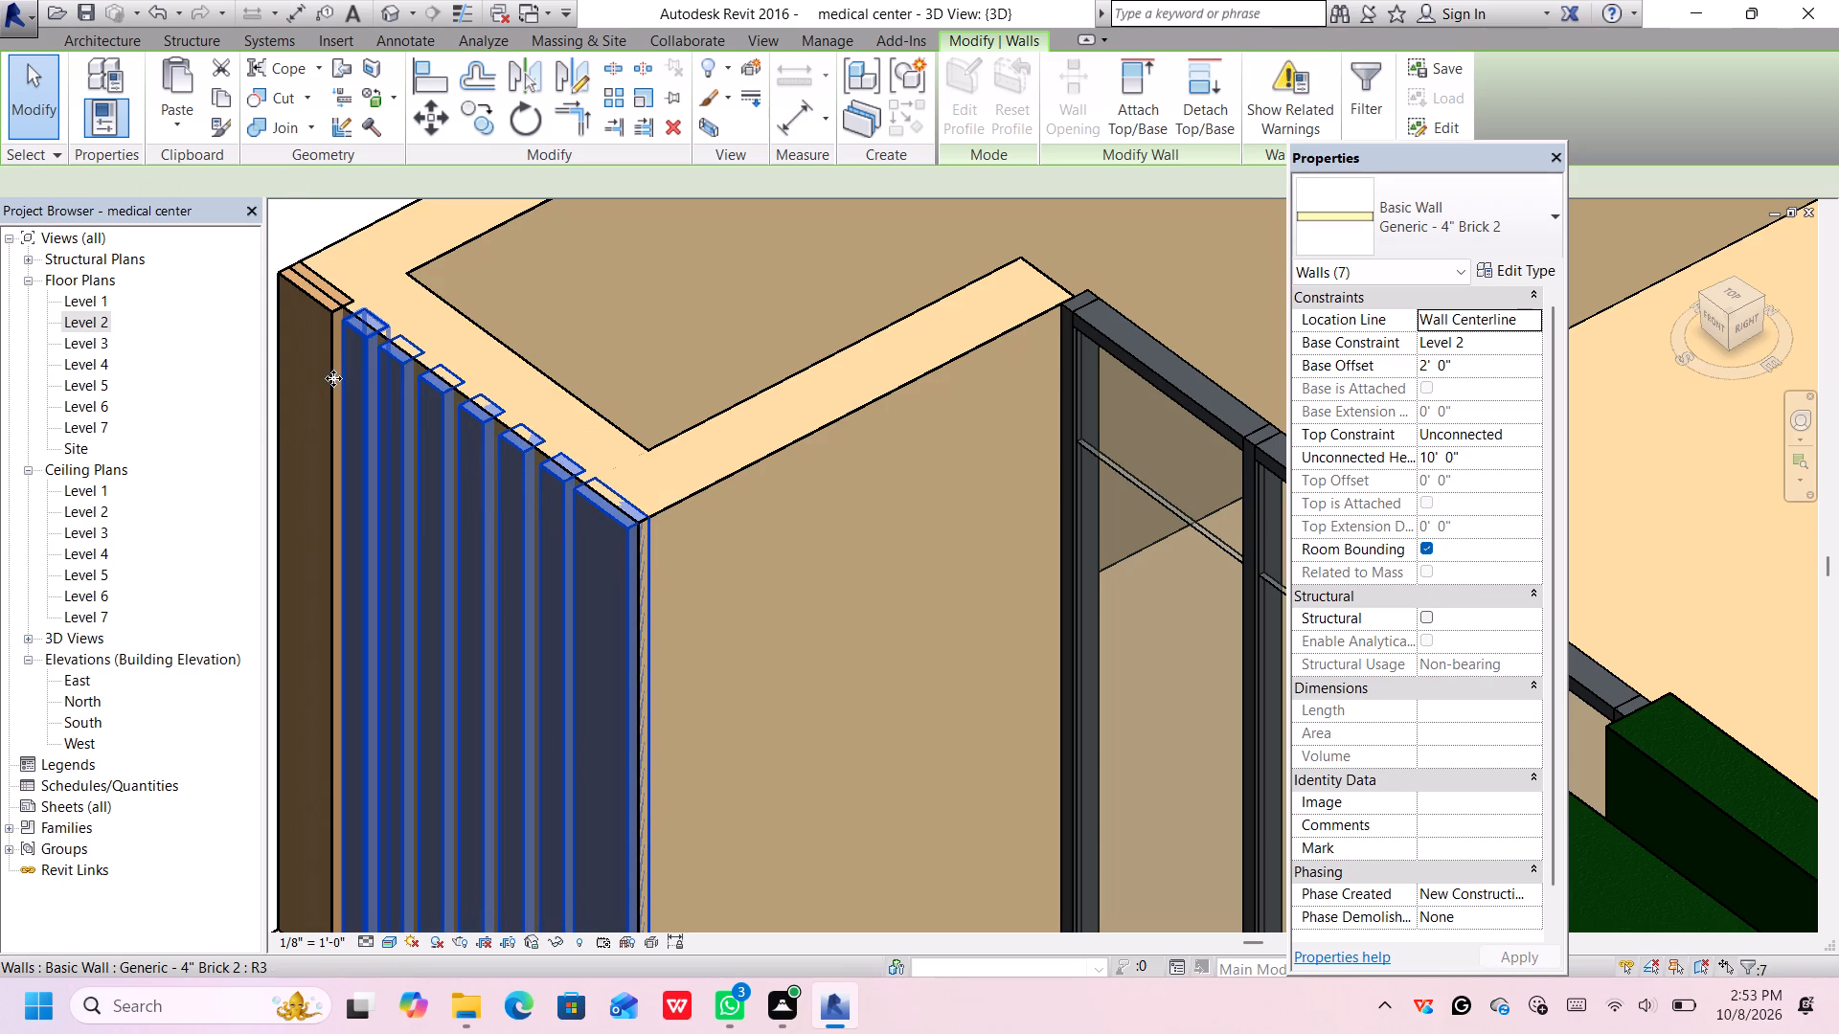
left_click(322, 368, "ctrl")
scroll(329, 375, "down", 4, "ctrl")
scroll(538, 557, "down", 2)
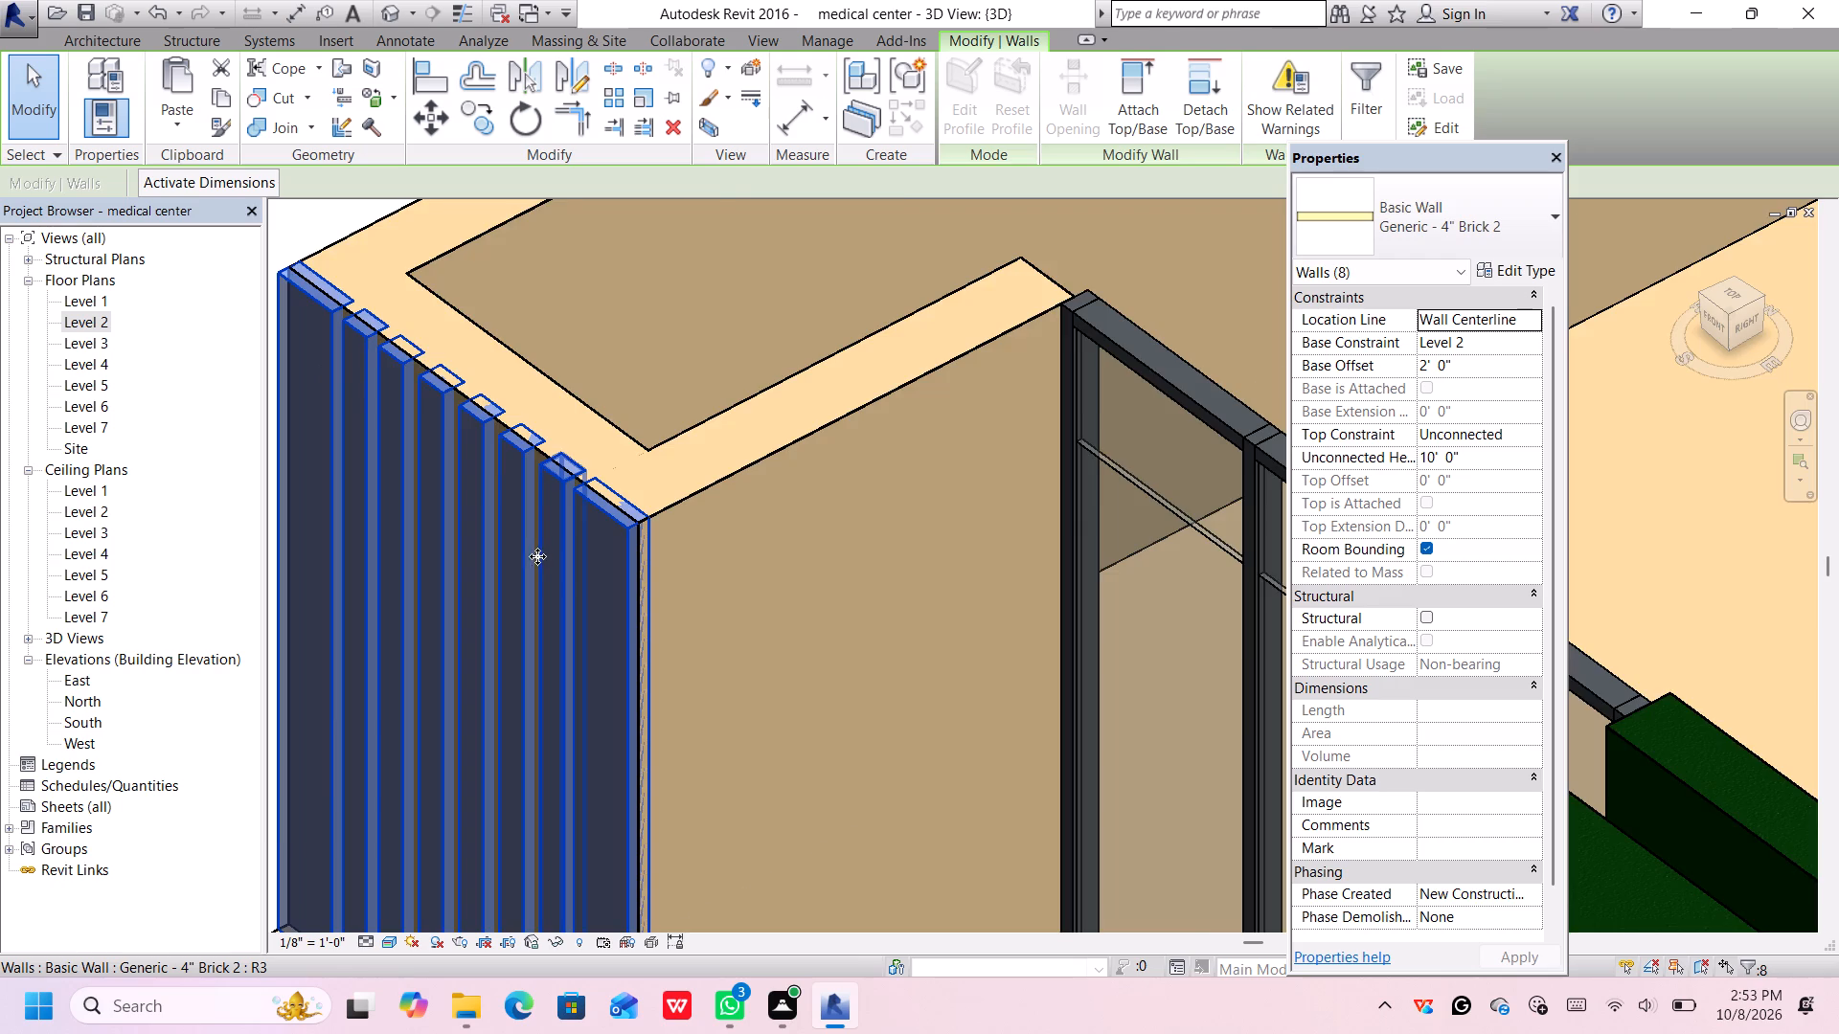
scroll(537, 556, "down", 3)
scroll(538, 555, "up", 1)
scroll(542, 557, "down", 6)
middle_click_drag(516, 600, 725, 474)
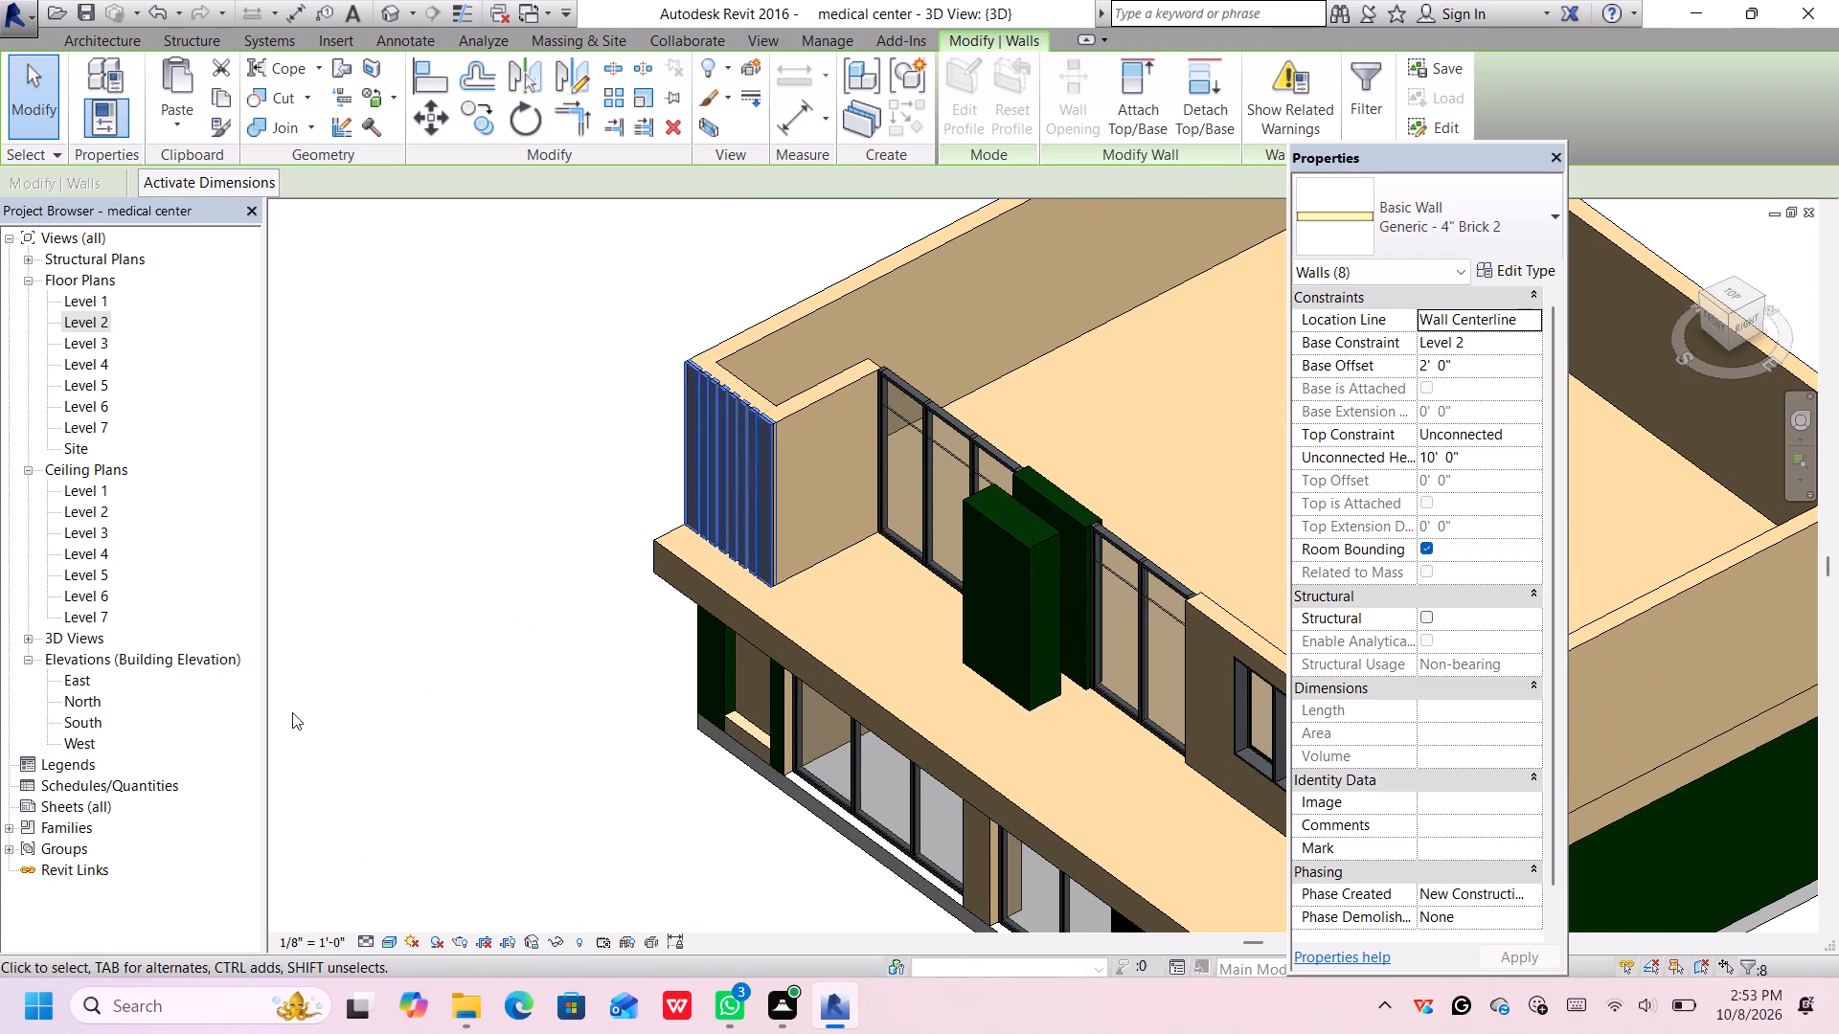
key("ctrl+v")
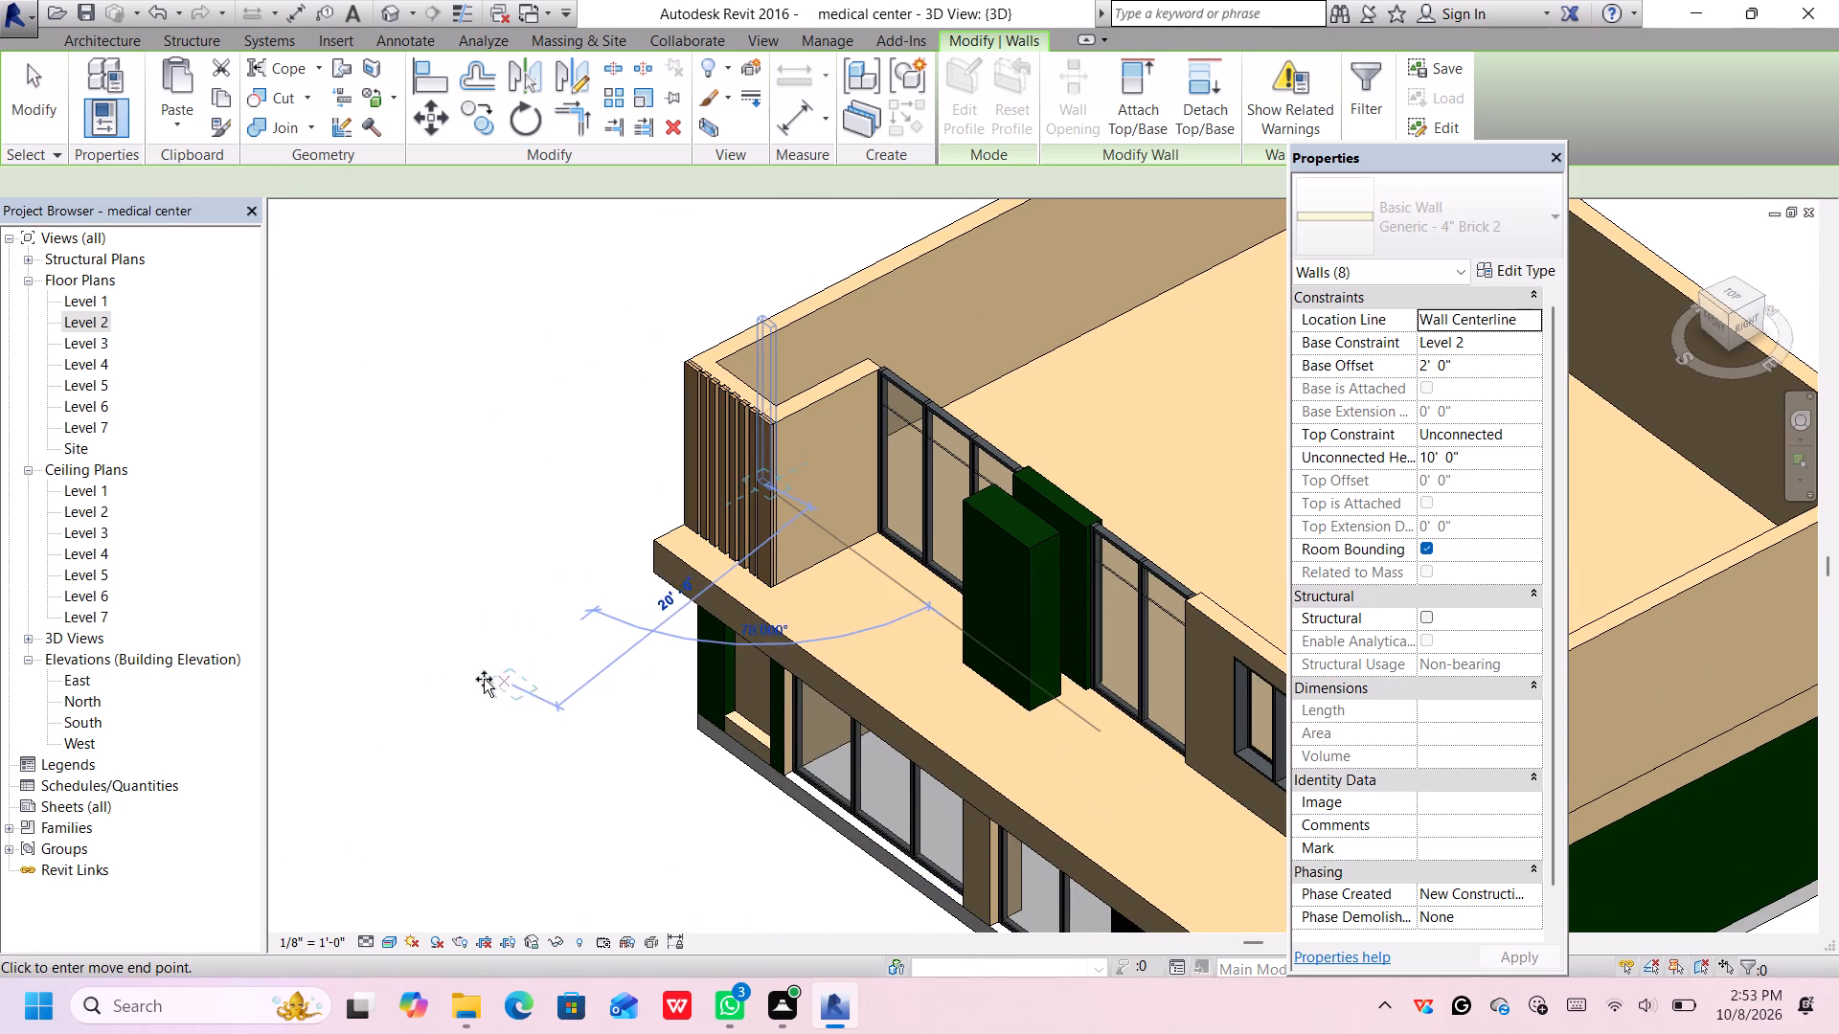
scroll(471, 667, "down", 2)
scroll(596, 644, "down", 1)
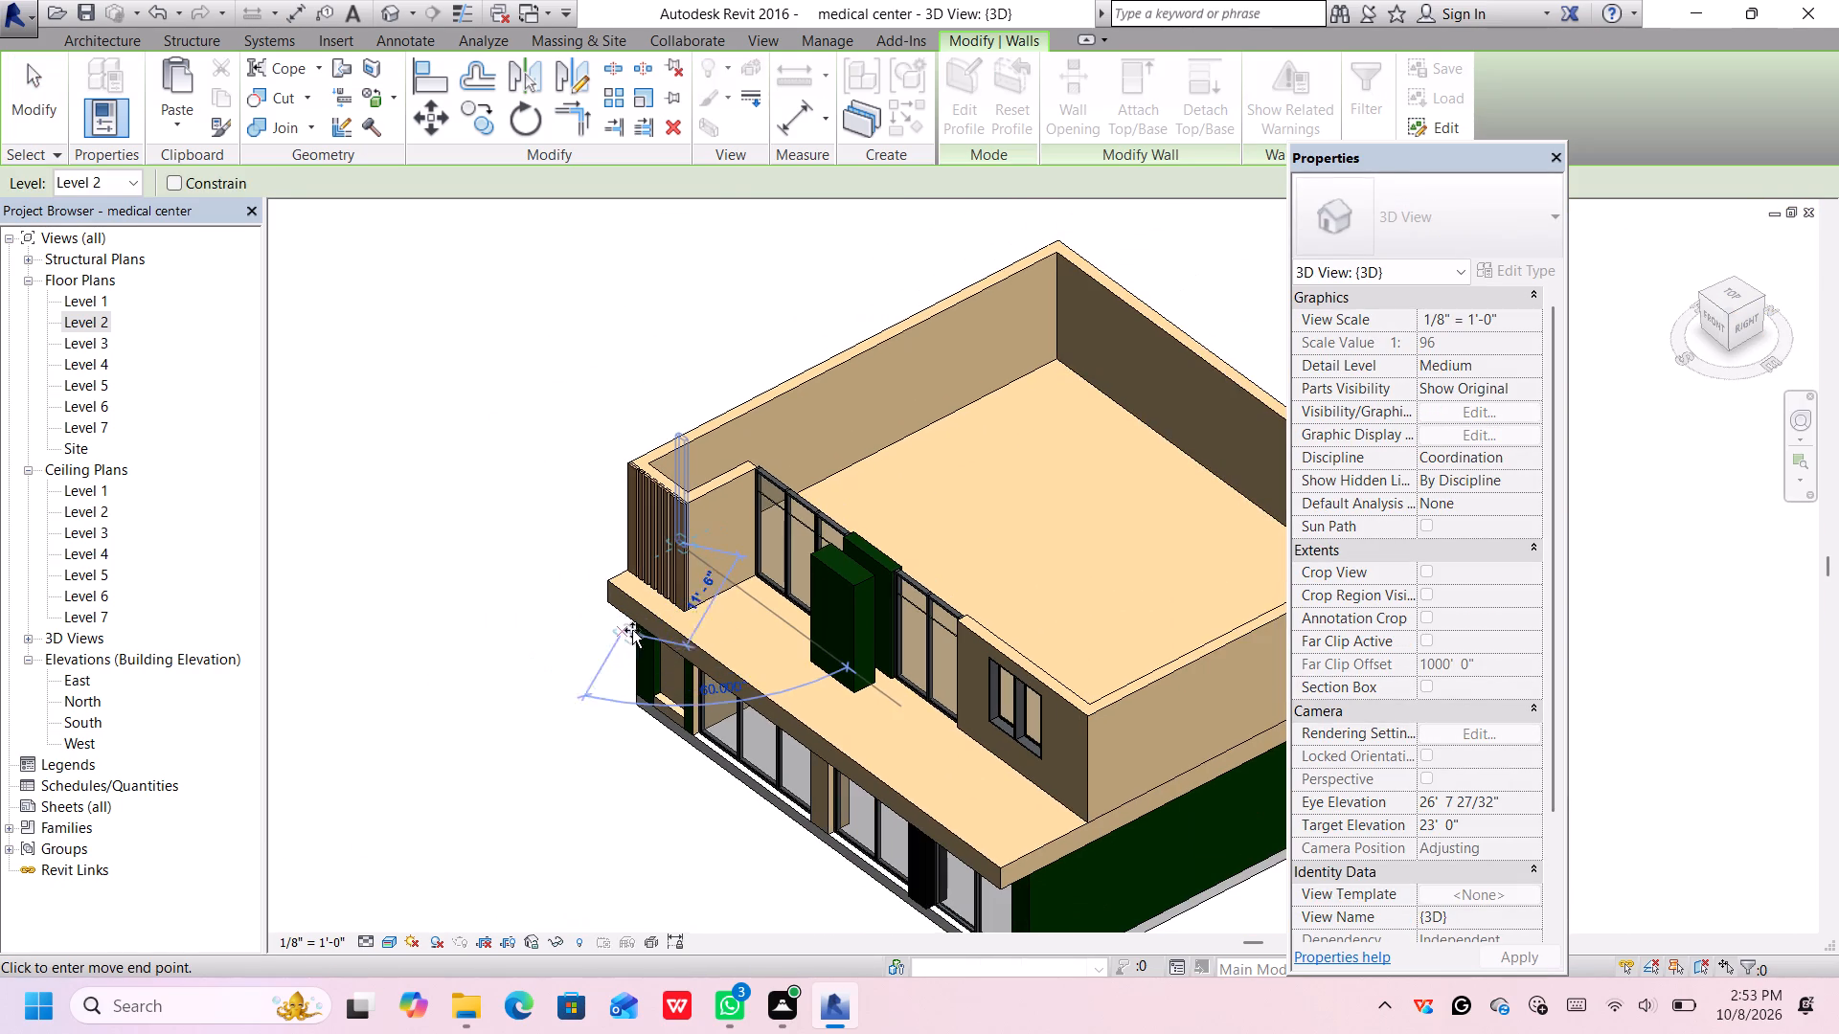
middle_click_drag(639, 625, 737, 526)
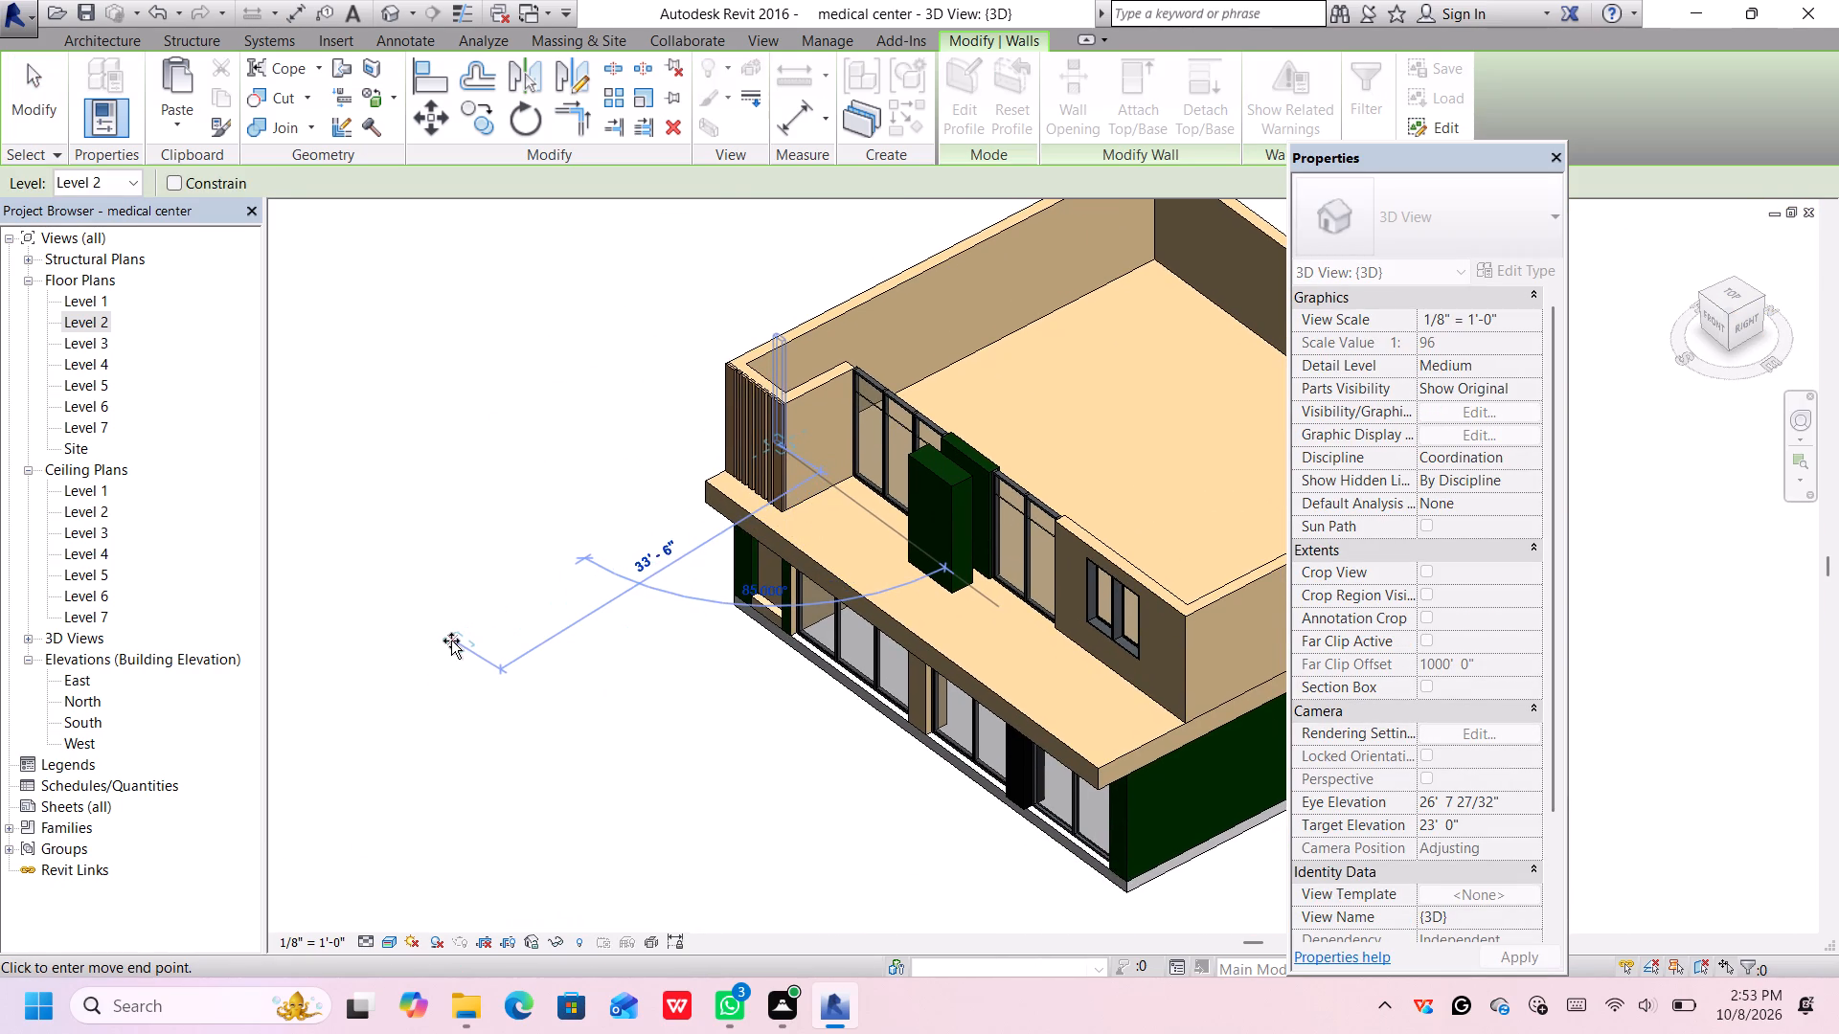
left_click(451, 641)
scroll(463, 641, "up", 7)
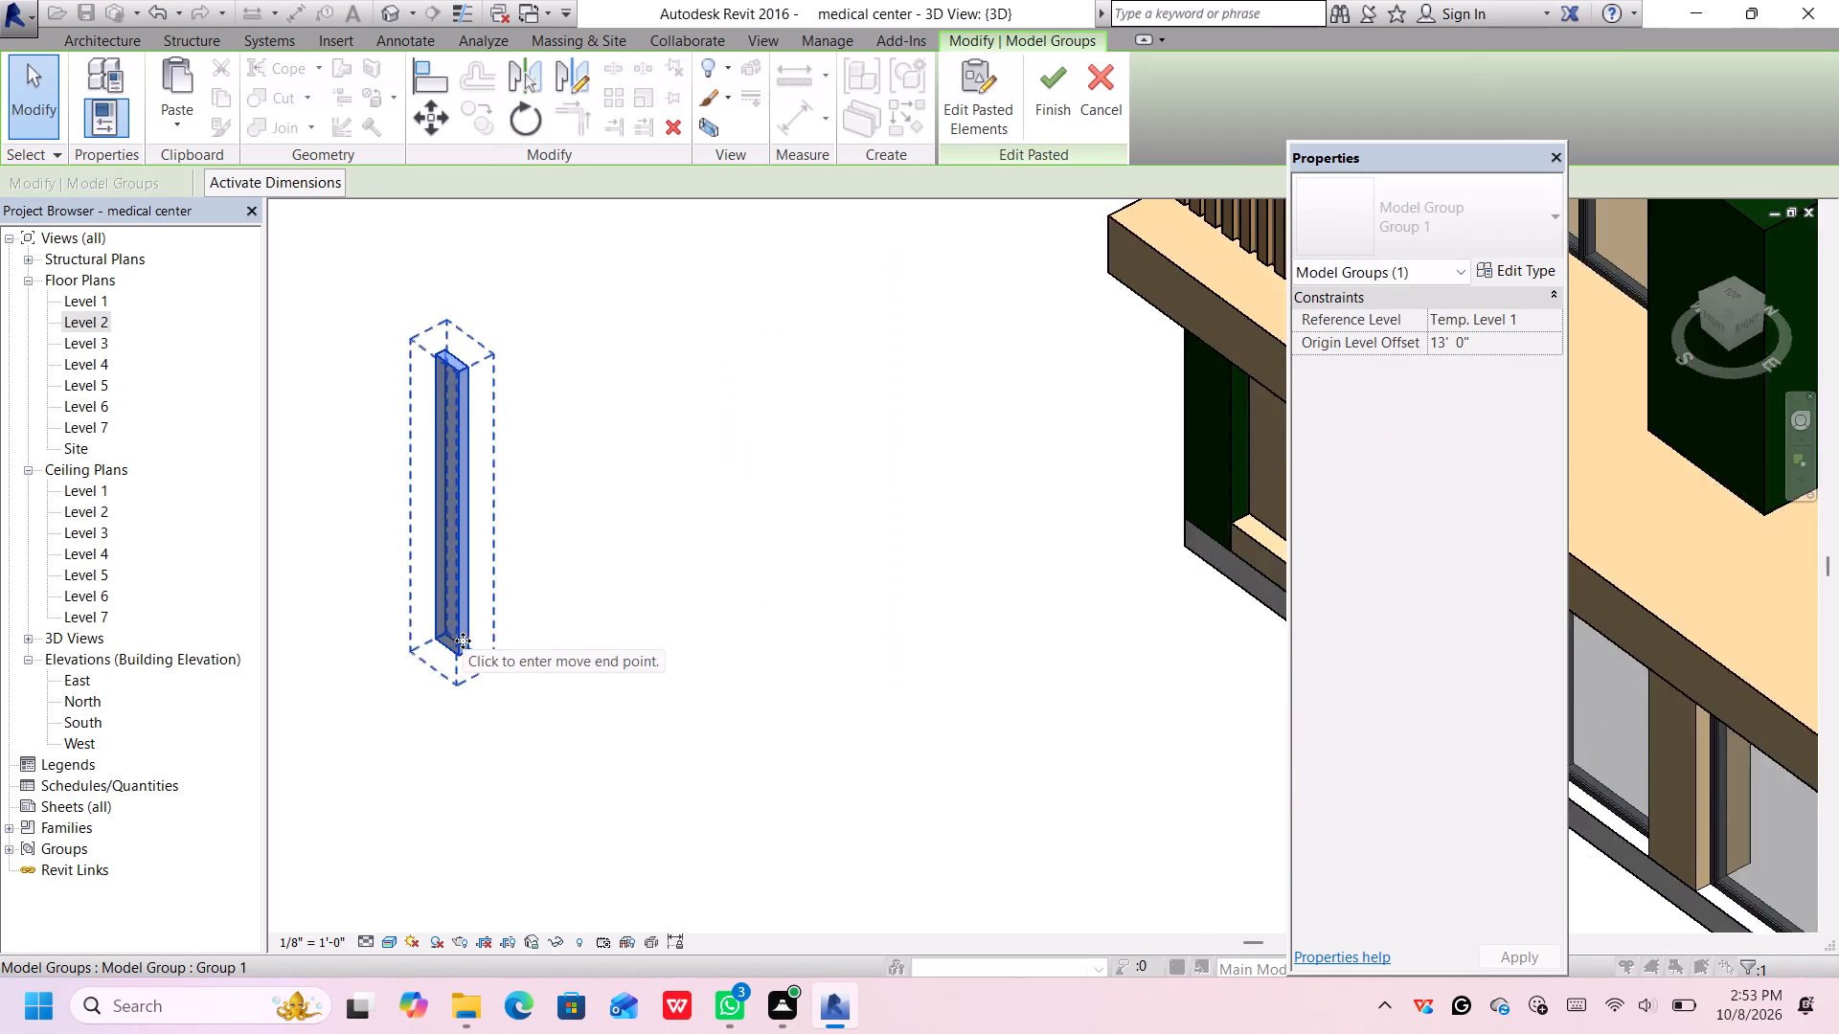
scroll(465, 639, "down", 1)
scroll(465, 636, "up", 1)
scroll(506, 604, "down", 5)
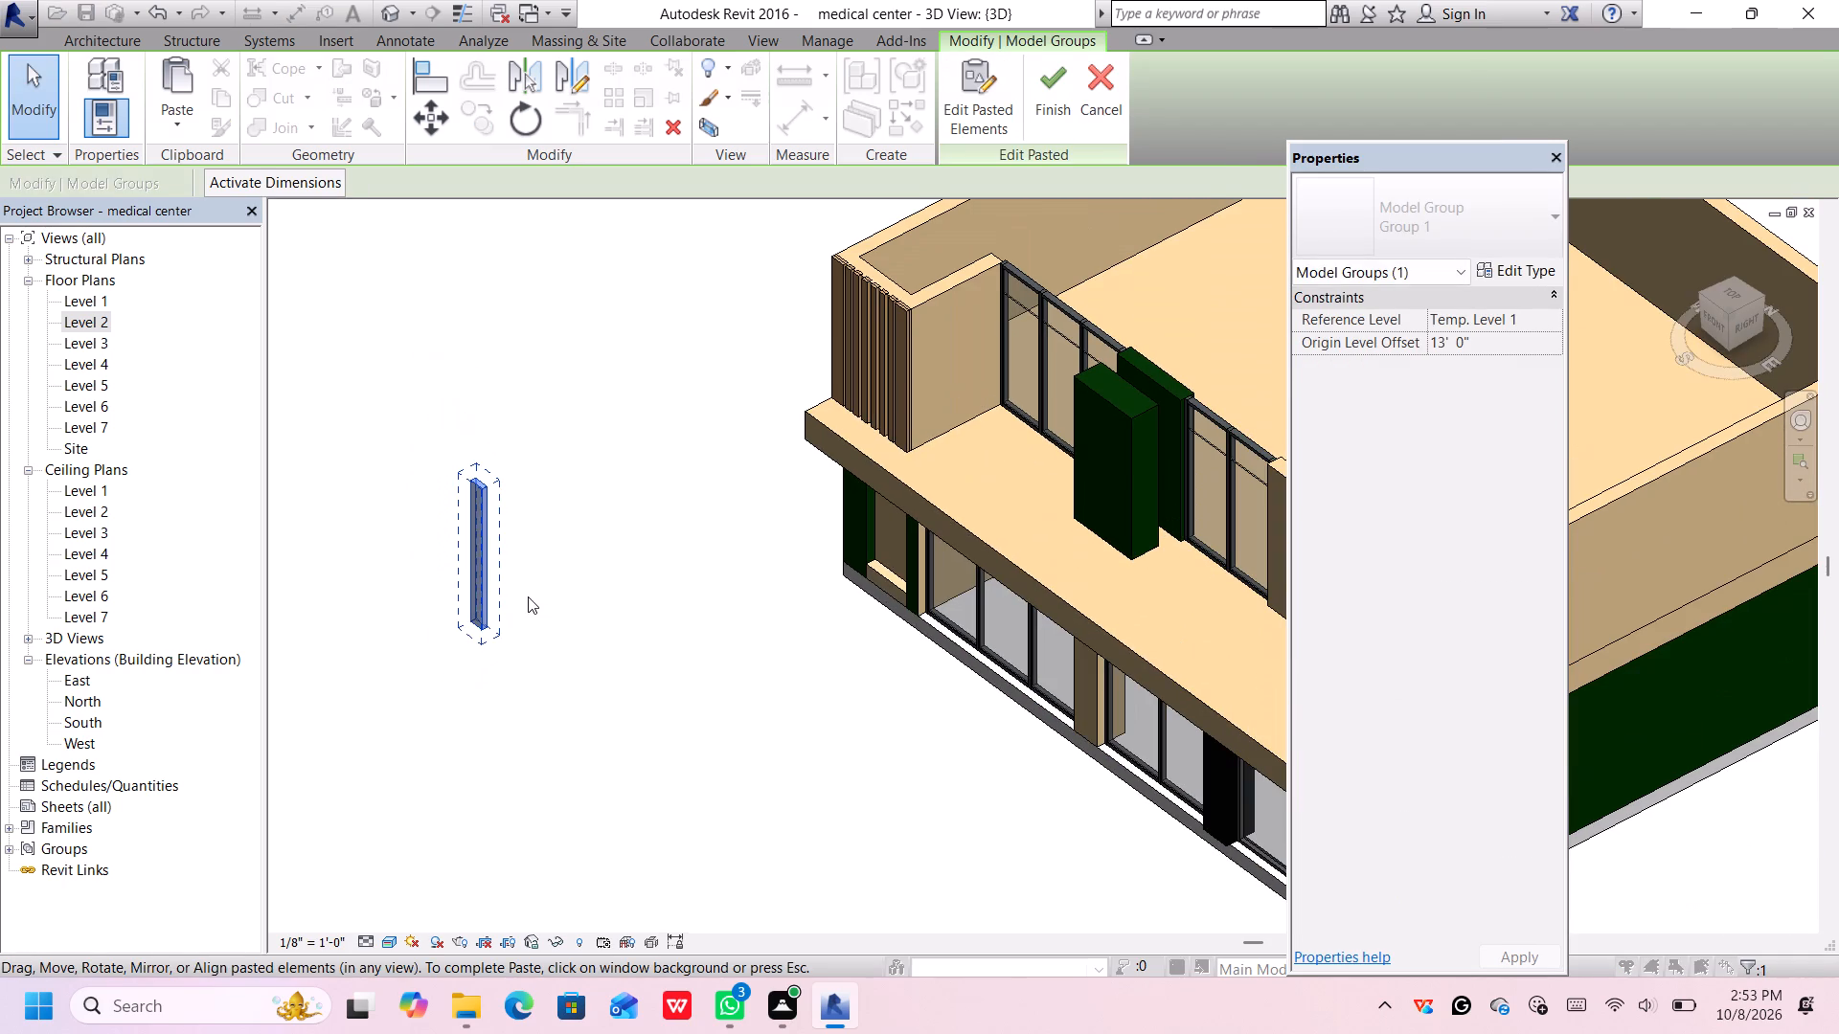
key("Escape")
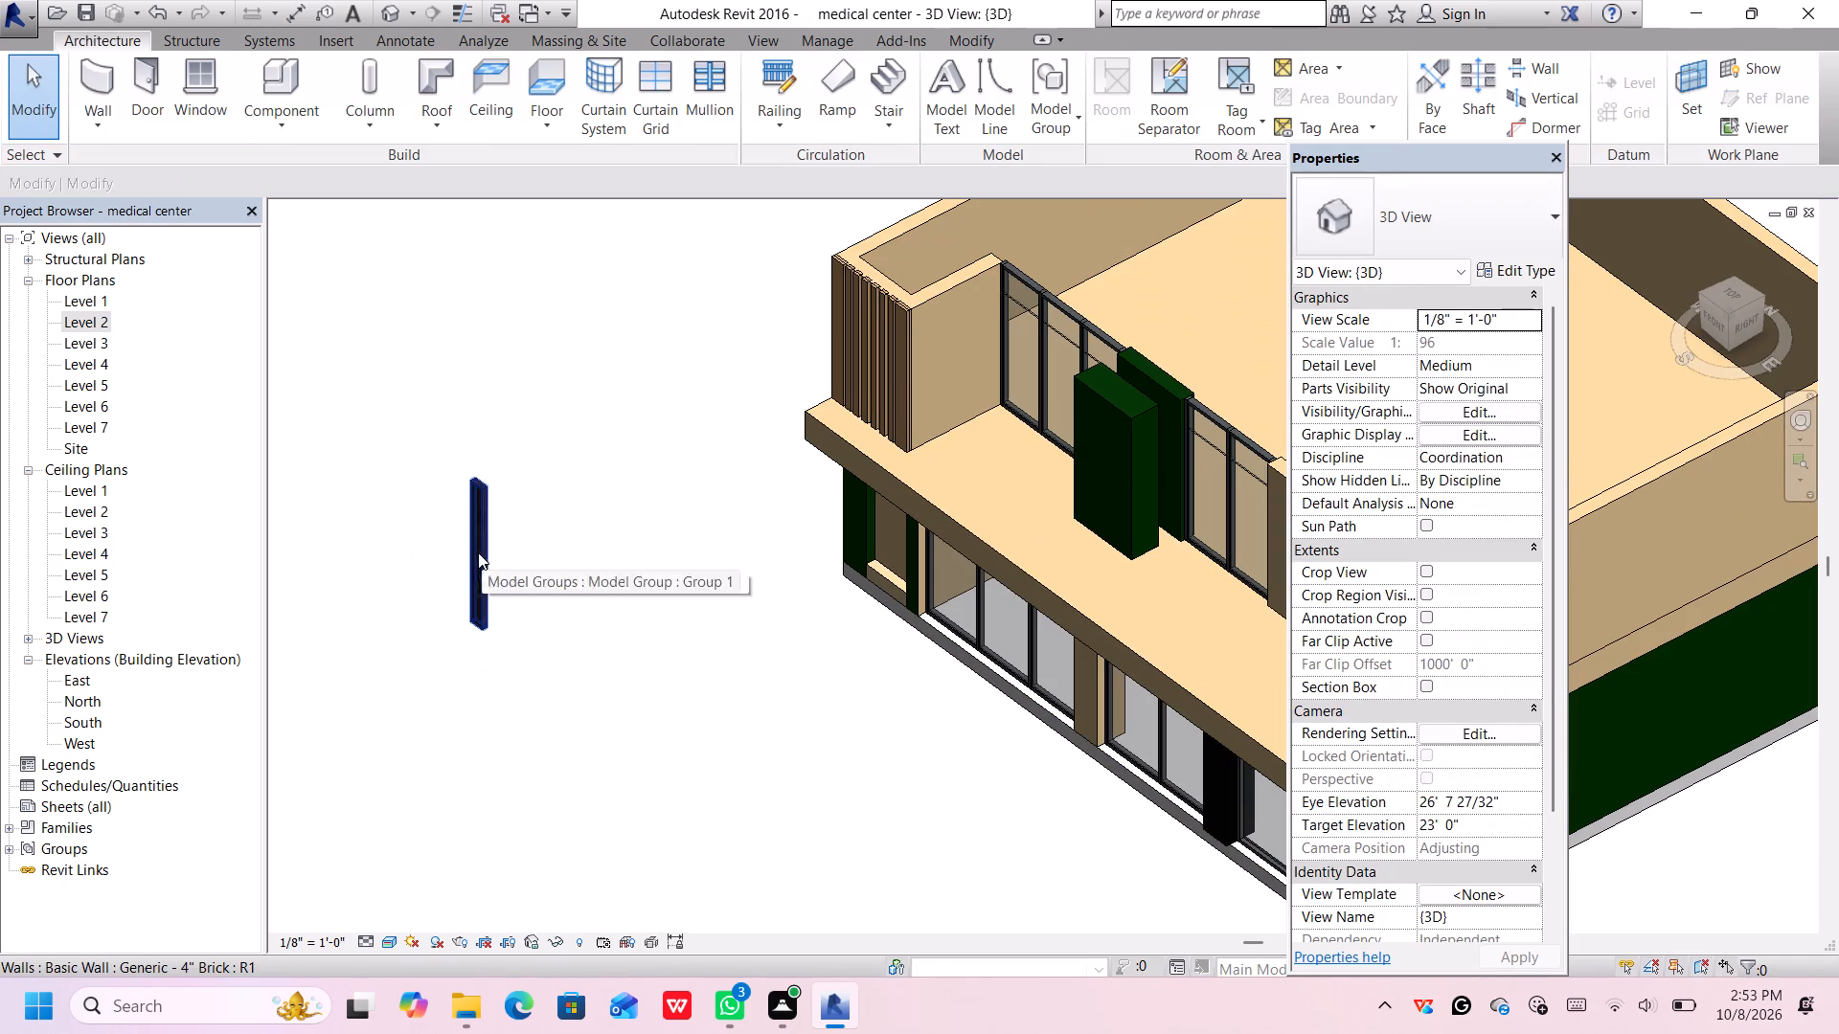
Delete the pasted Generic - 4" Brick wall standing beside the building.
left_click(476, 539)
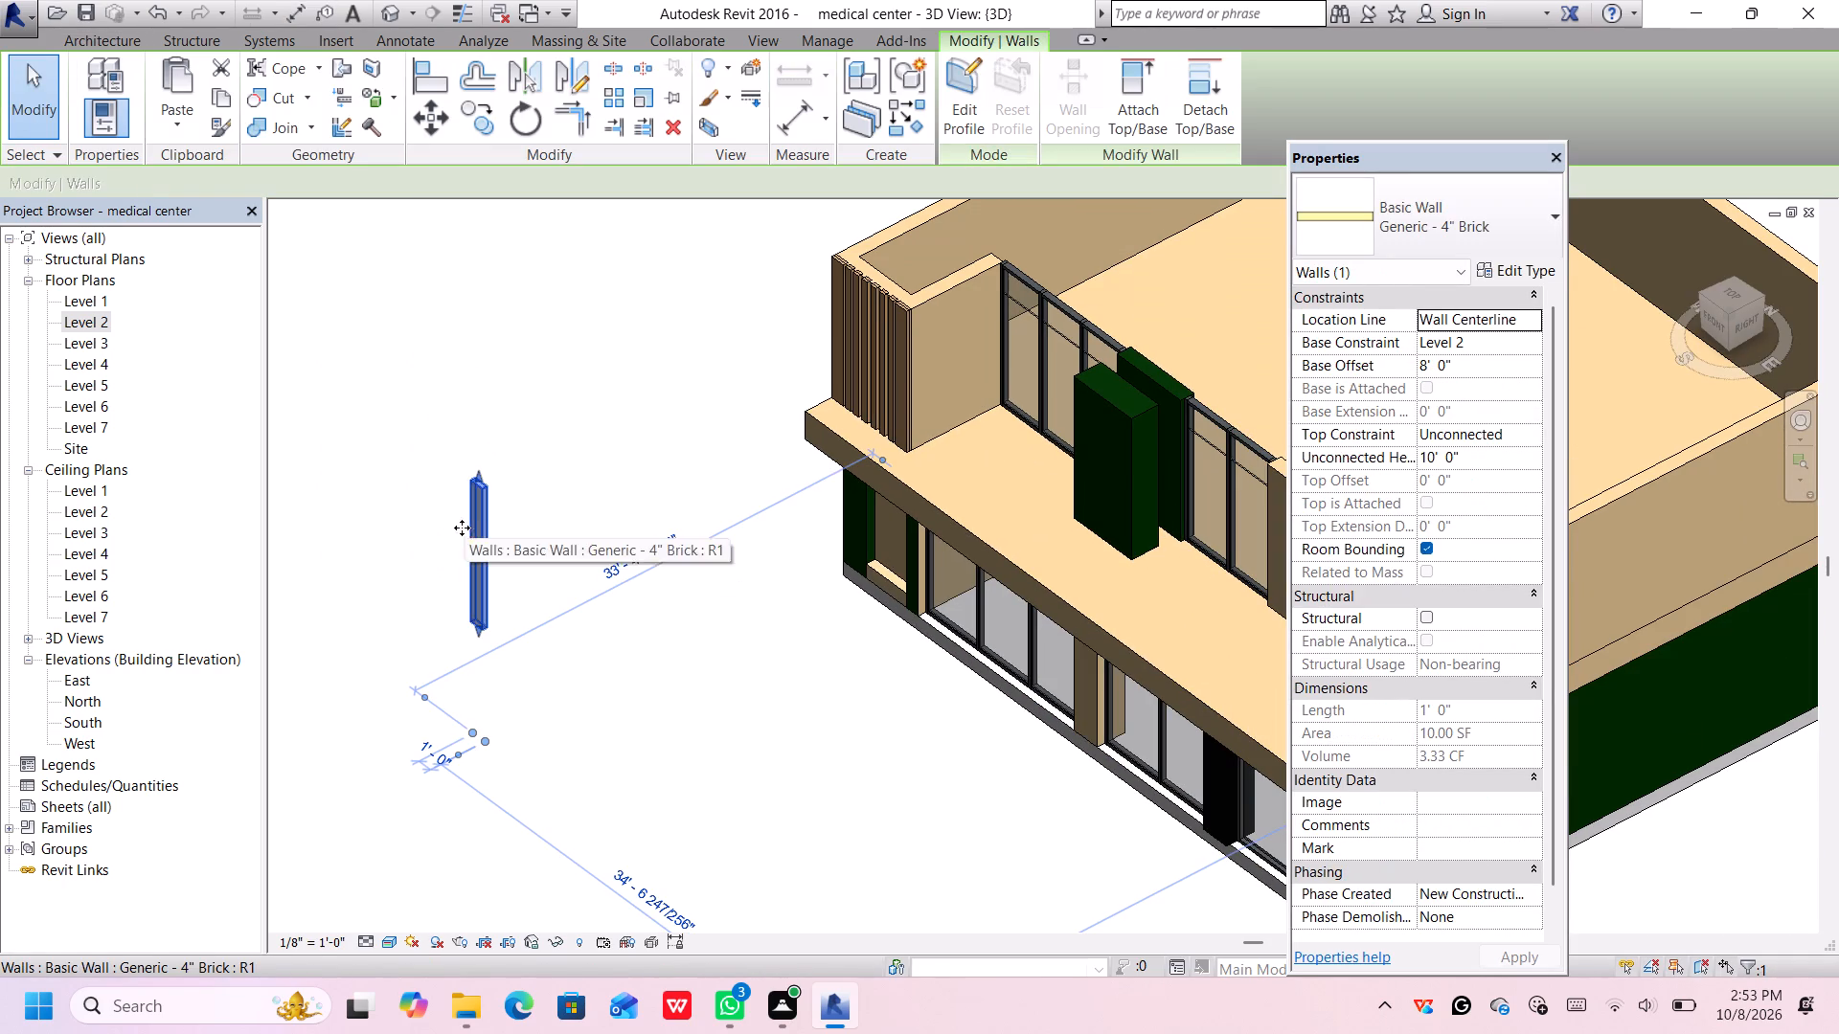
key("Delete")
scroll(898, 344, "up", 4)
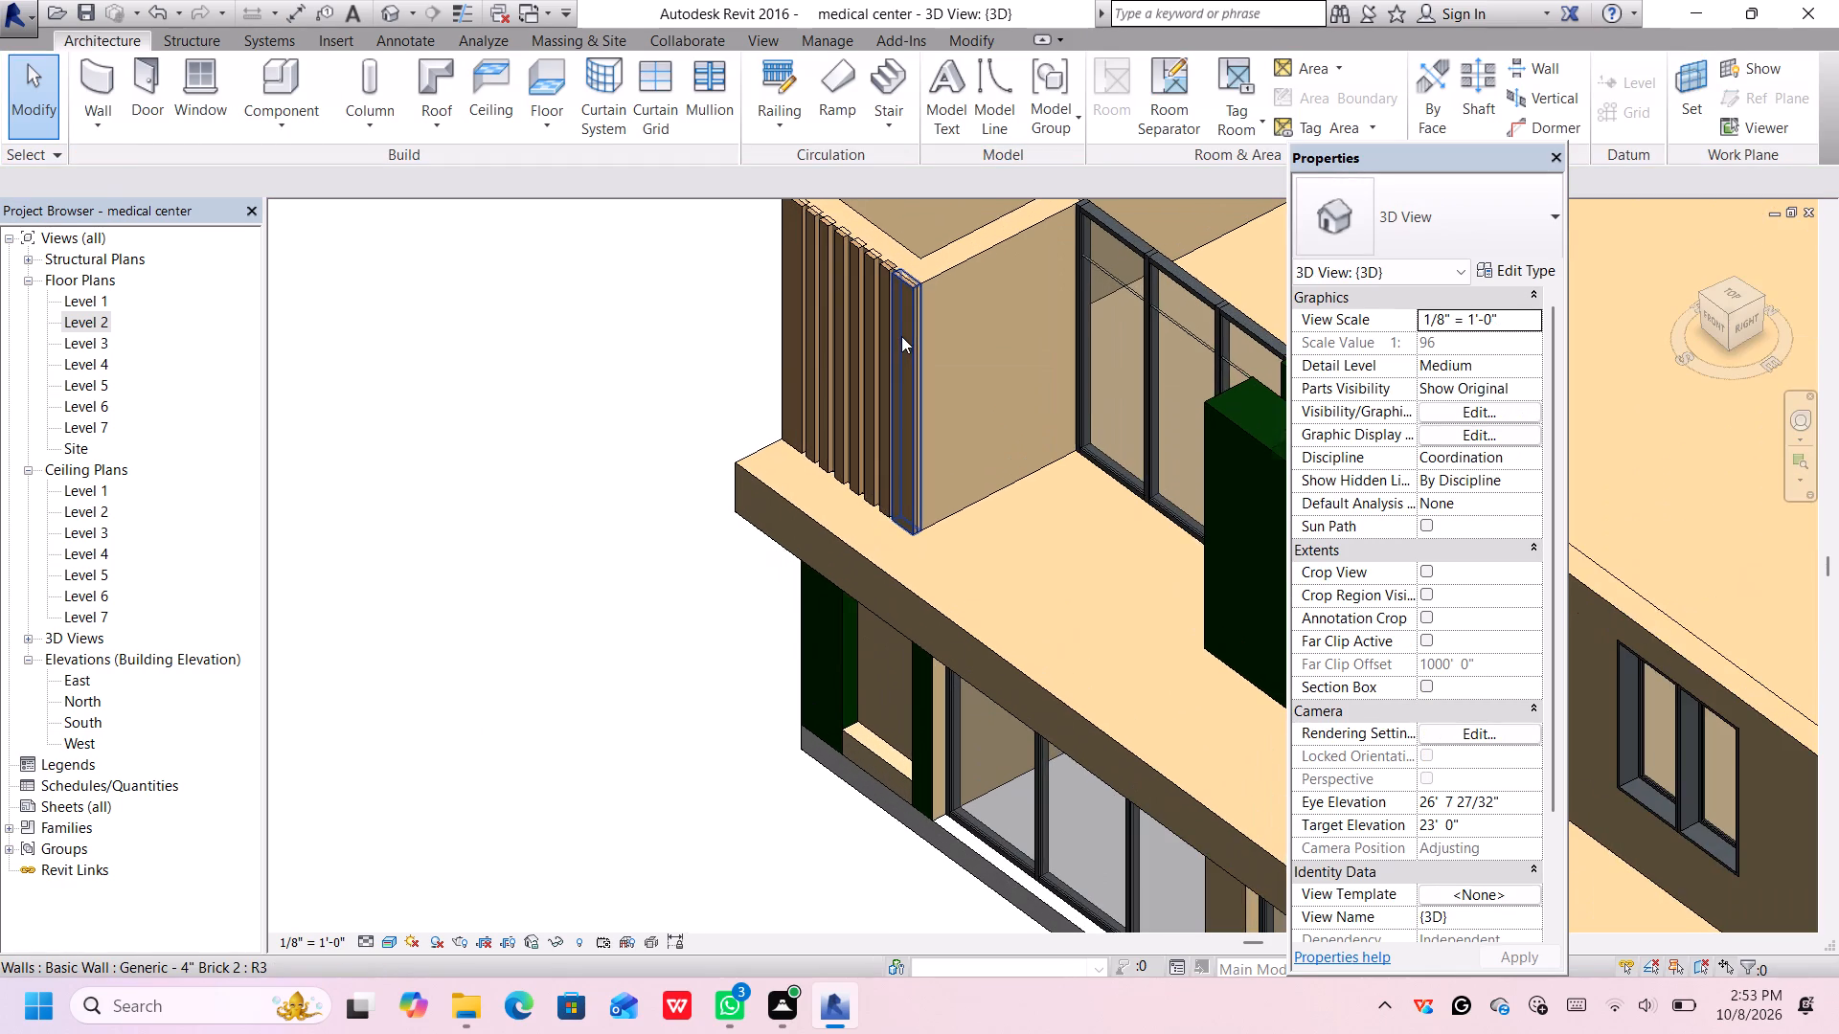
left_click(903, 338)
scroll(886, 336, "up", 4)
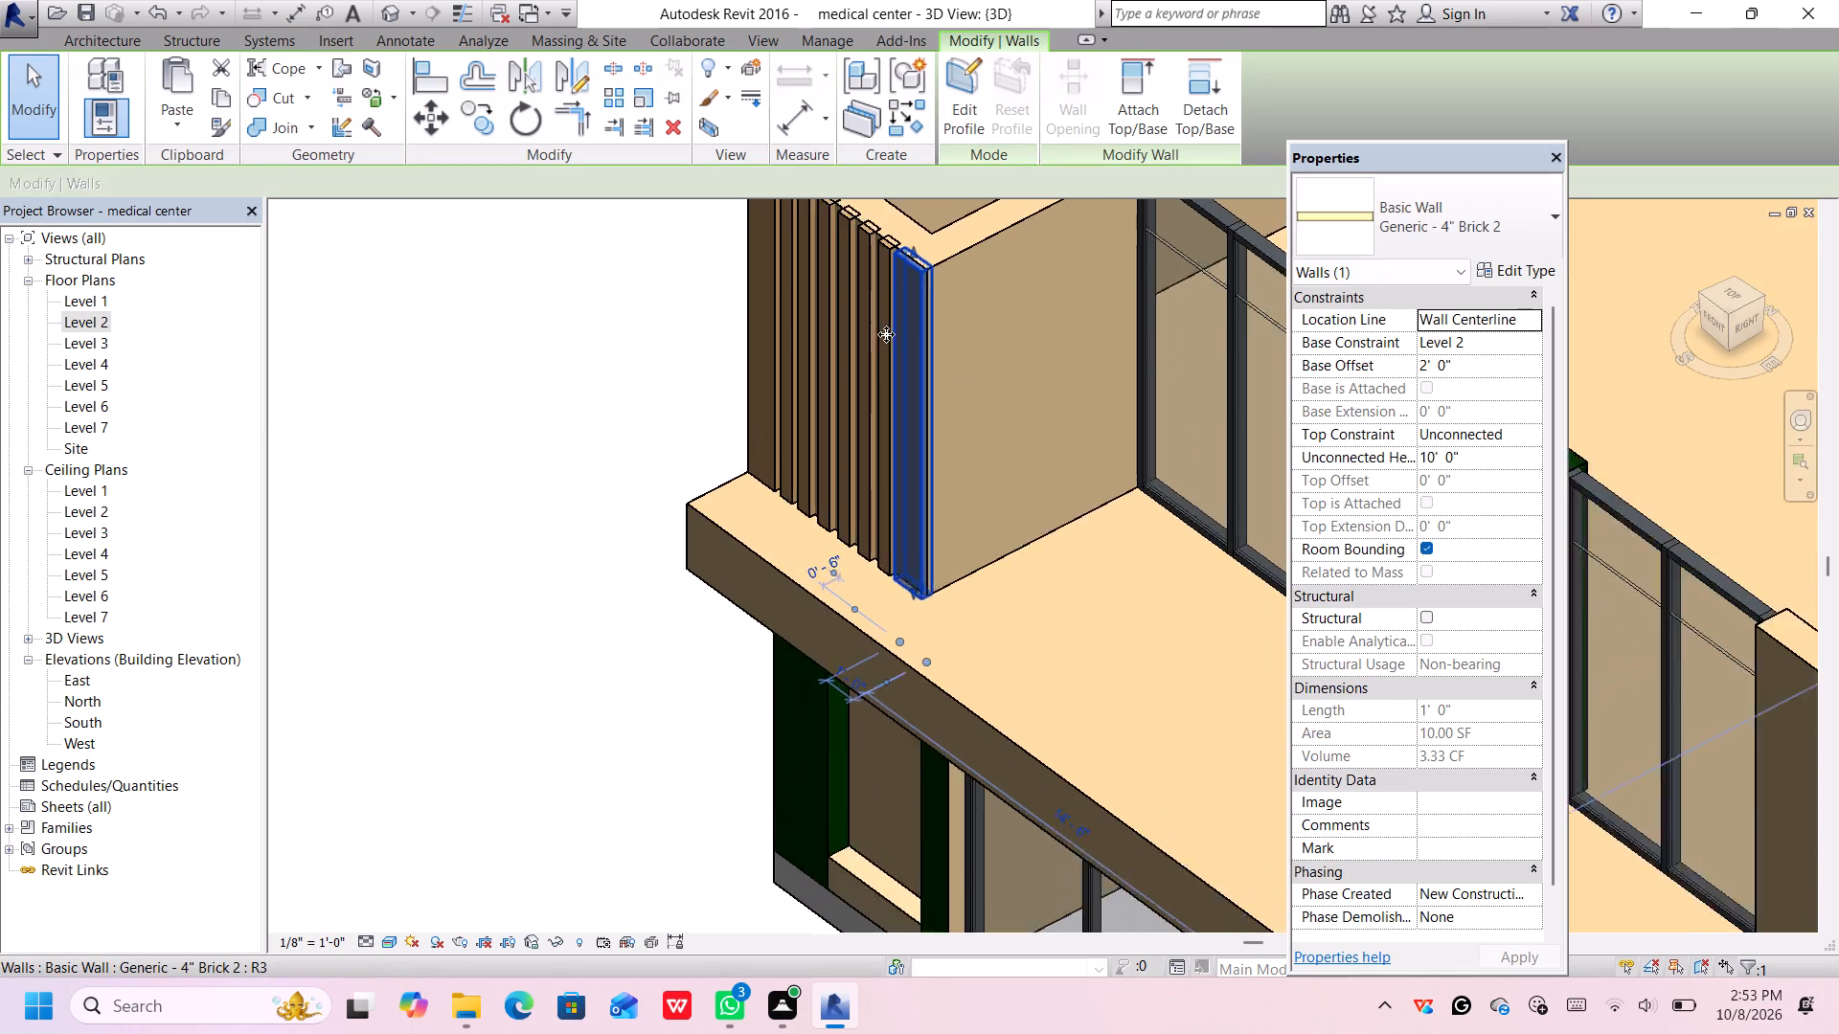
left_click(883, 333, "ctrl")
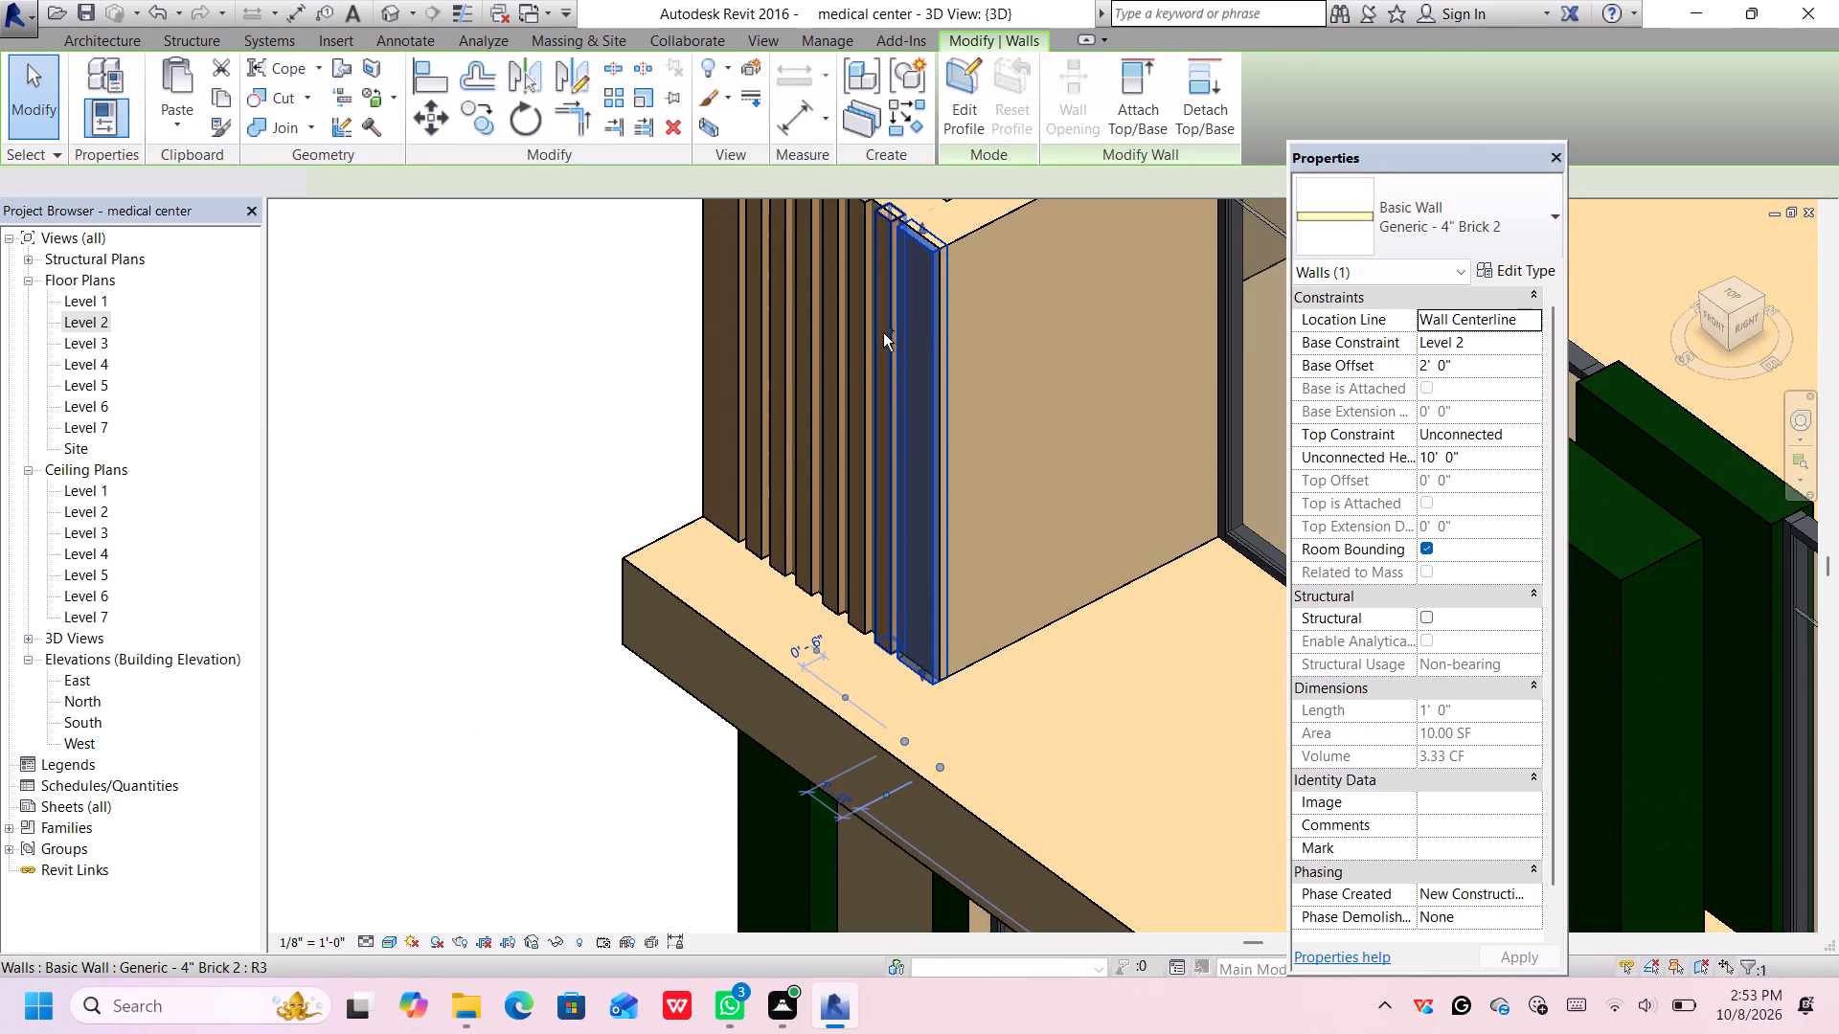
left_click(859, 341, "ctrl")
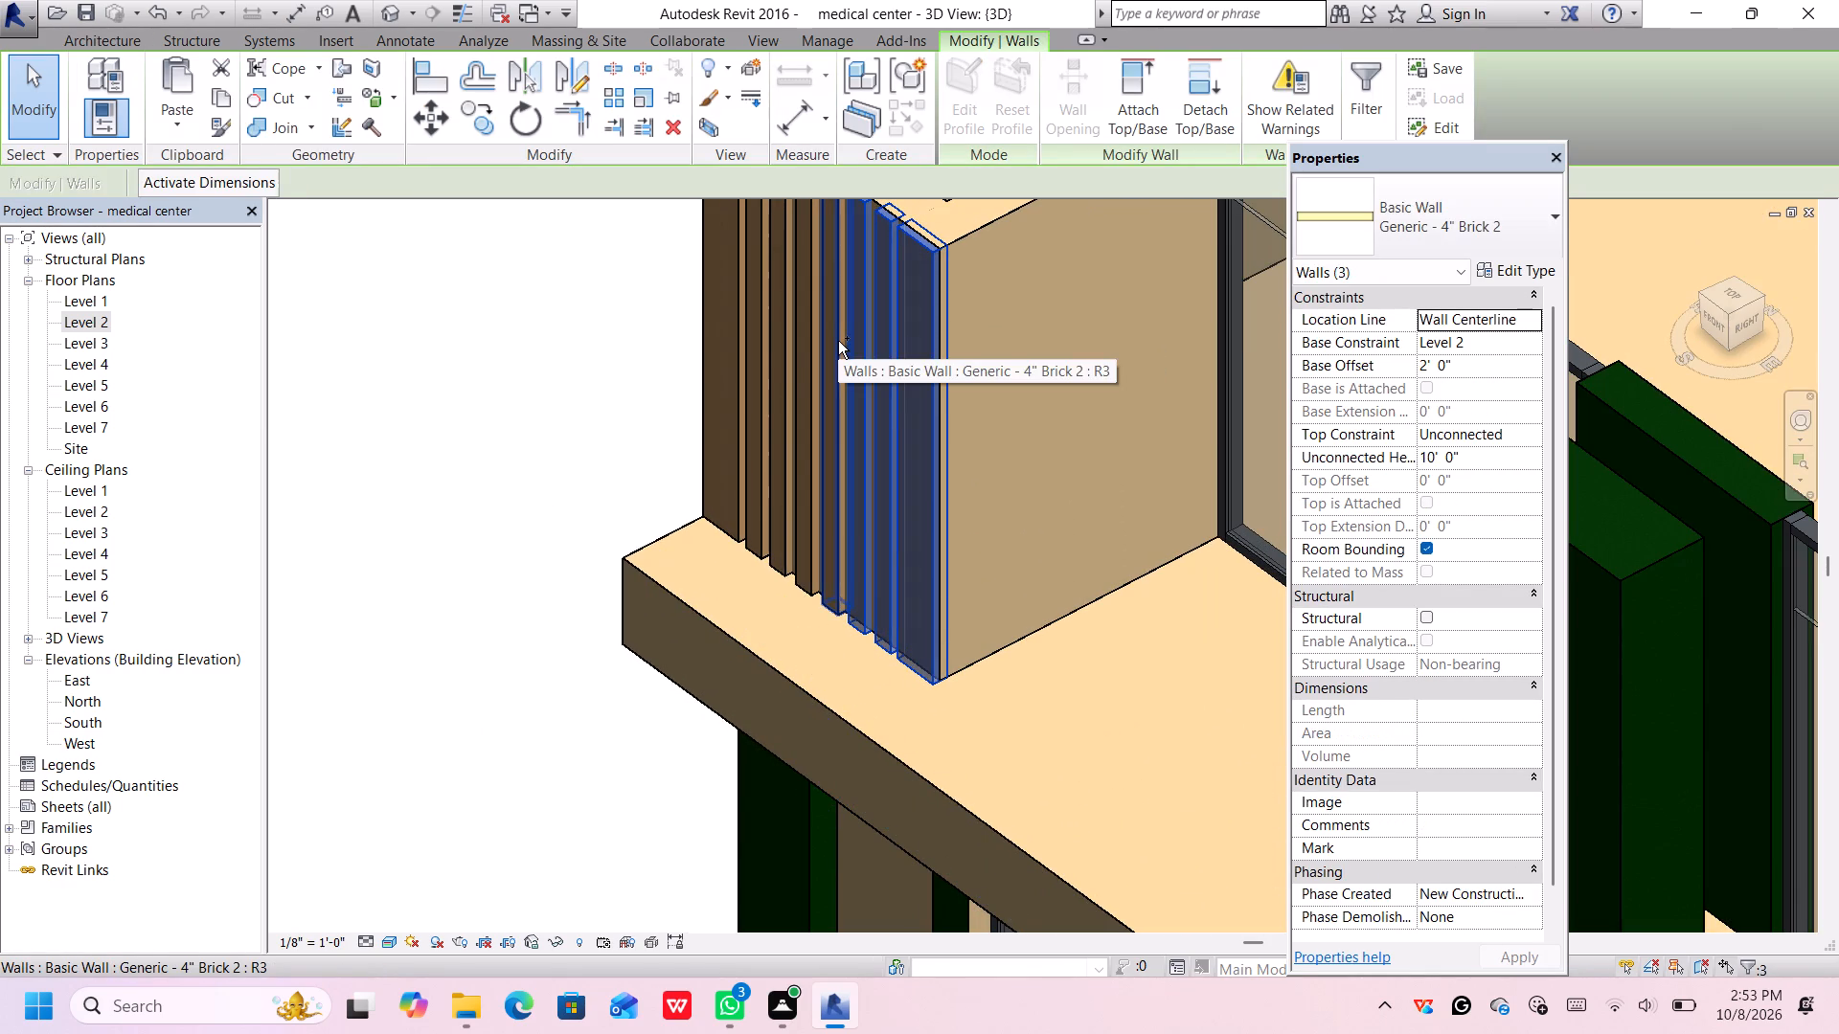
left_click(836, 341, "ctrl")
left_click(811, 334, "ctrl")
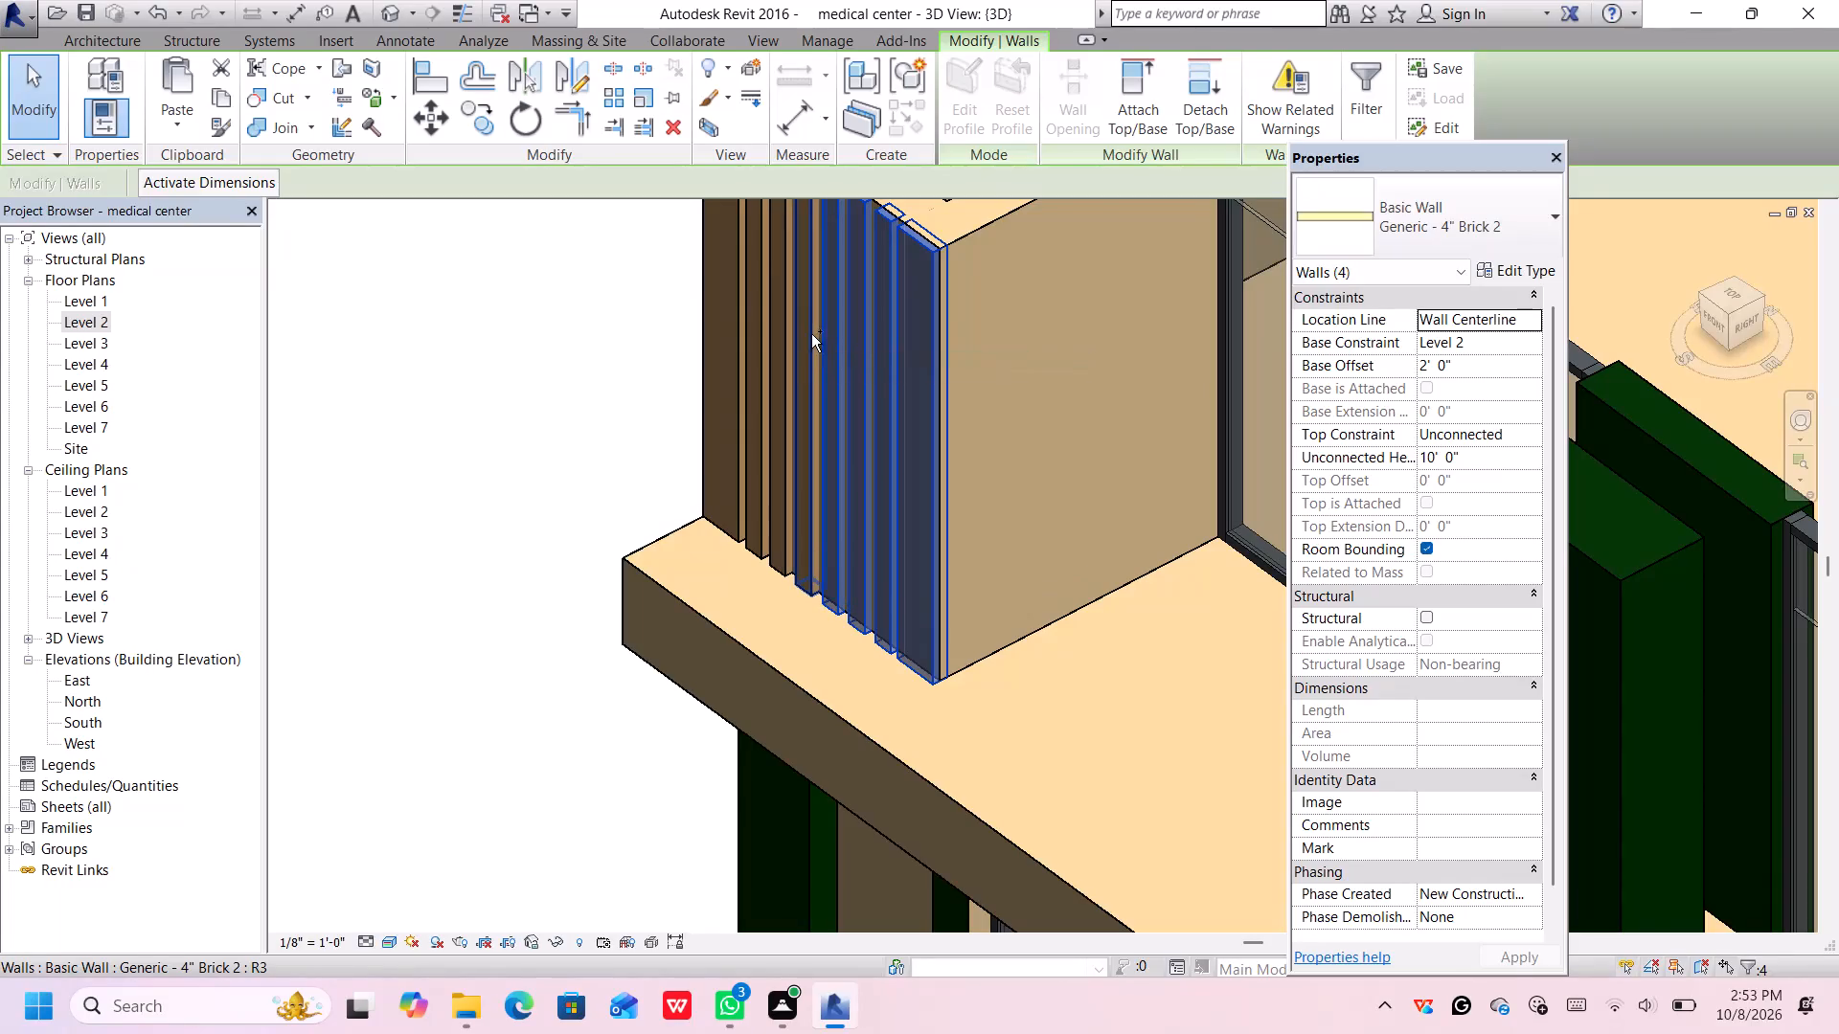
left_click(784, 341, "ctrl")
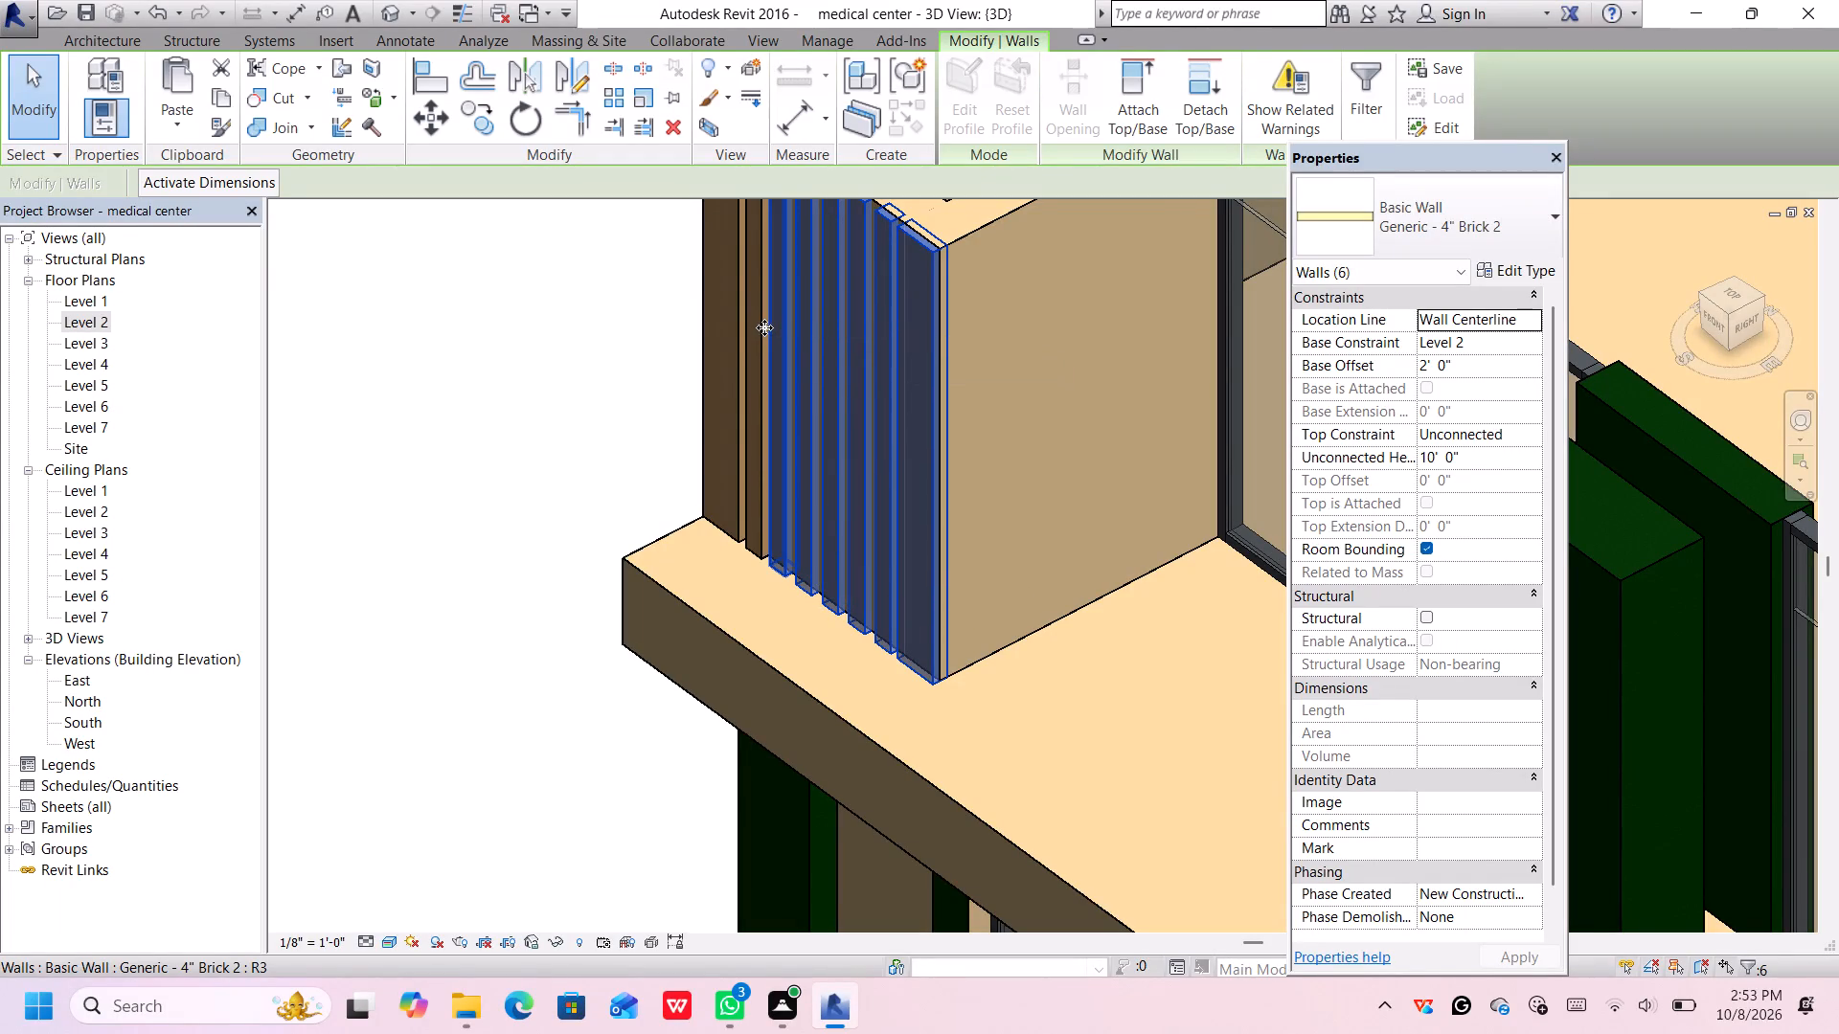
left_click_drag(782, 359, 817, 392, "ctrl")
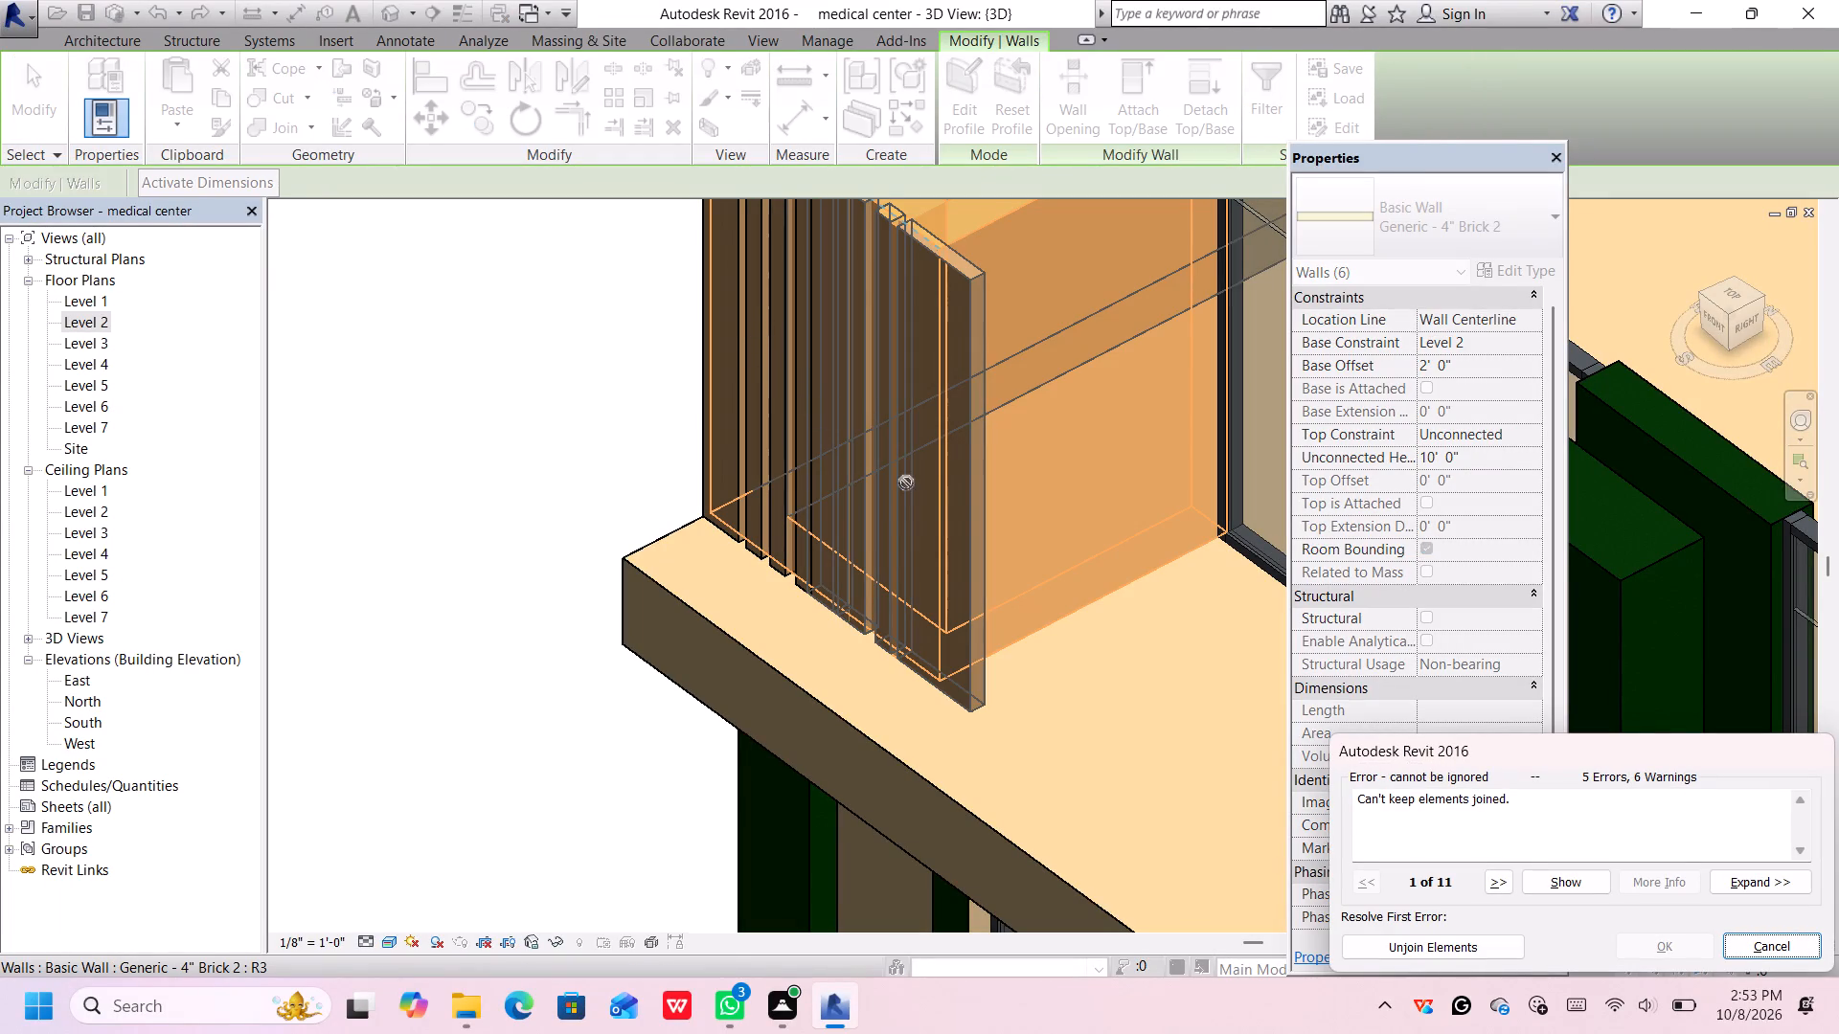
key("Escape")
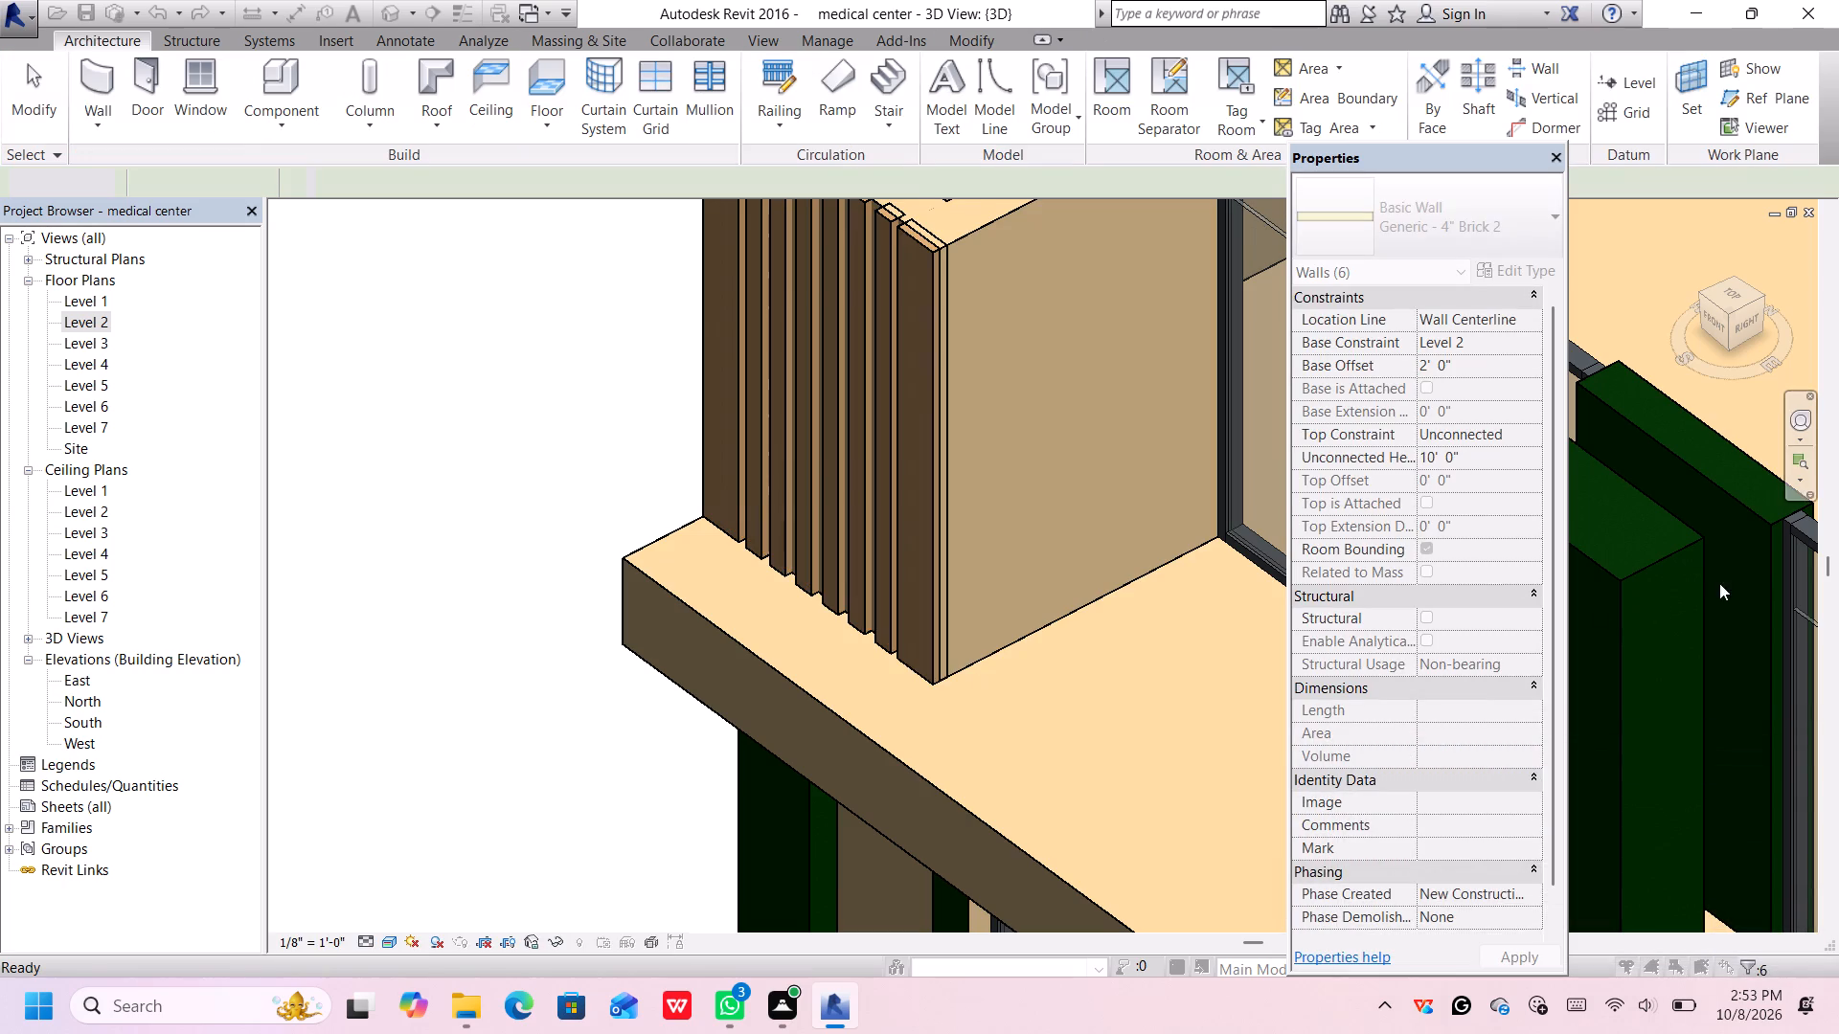
Copy the eight Generic - 4" Brick 2 corner slat walls about 14'-6" out into the empty area beside the building.
middle_click_drag(922, 378, 904, 634)
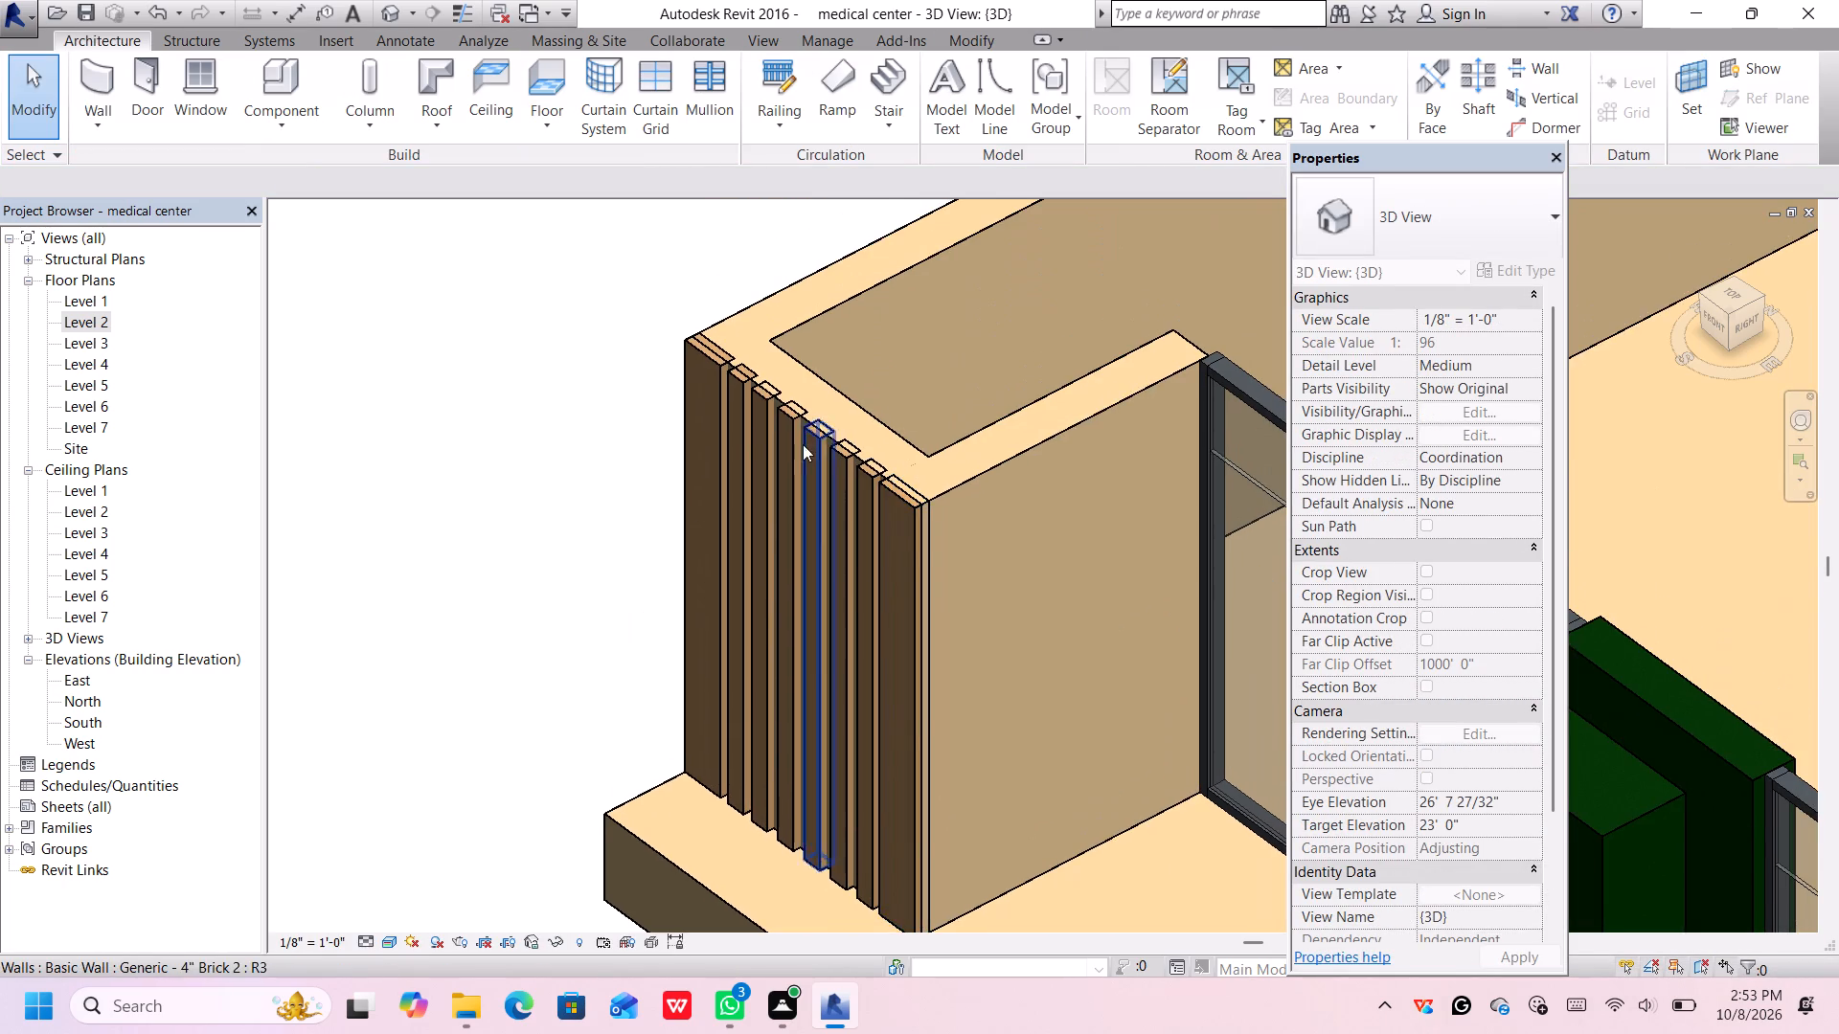
scroll(738, 425, "up", 2)
left_click(707, 356)
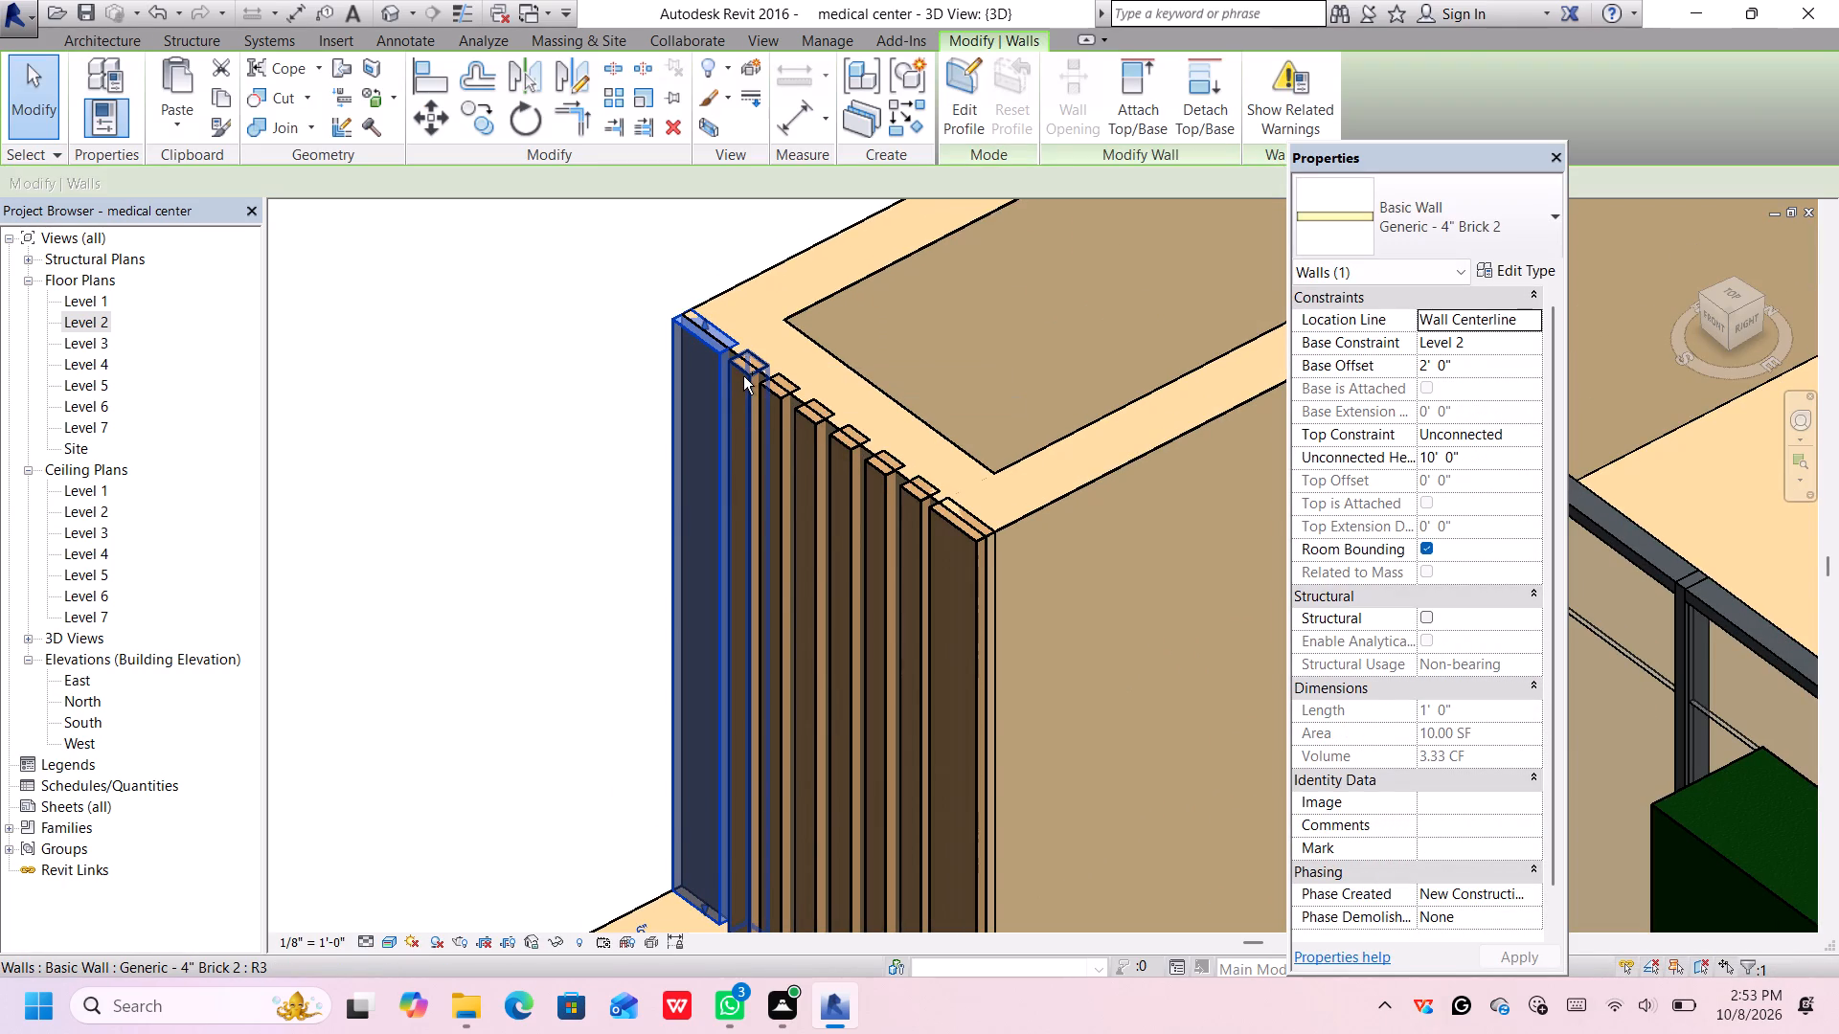
left_click(743, 376, "ctrl")
left_click(773, 425, "ctrl")
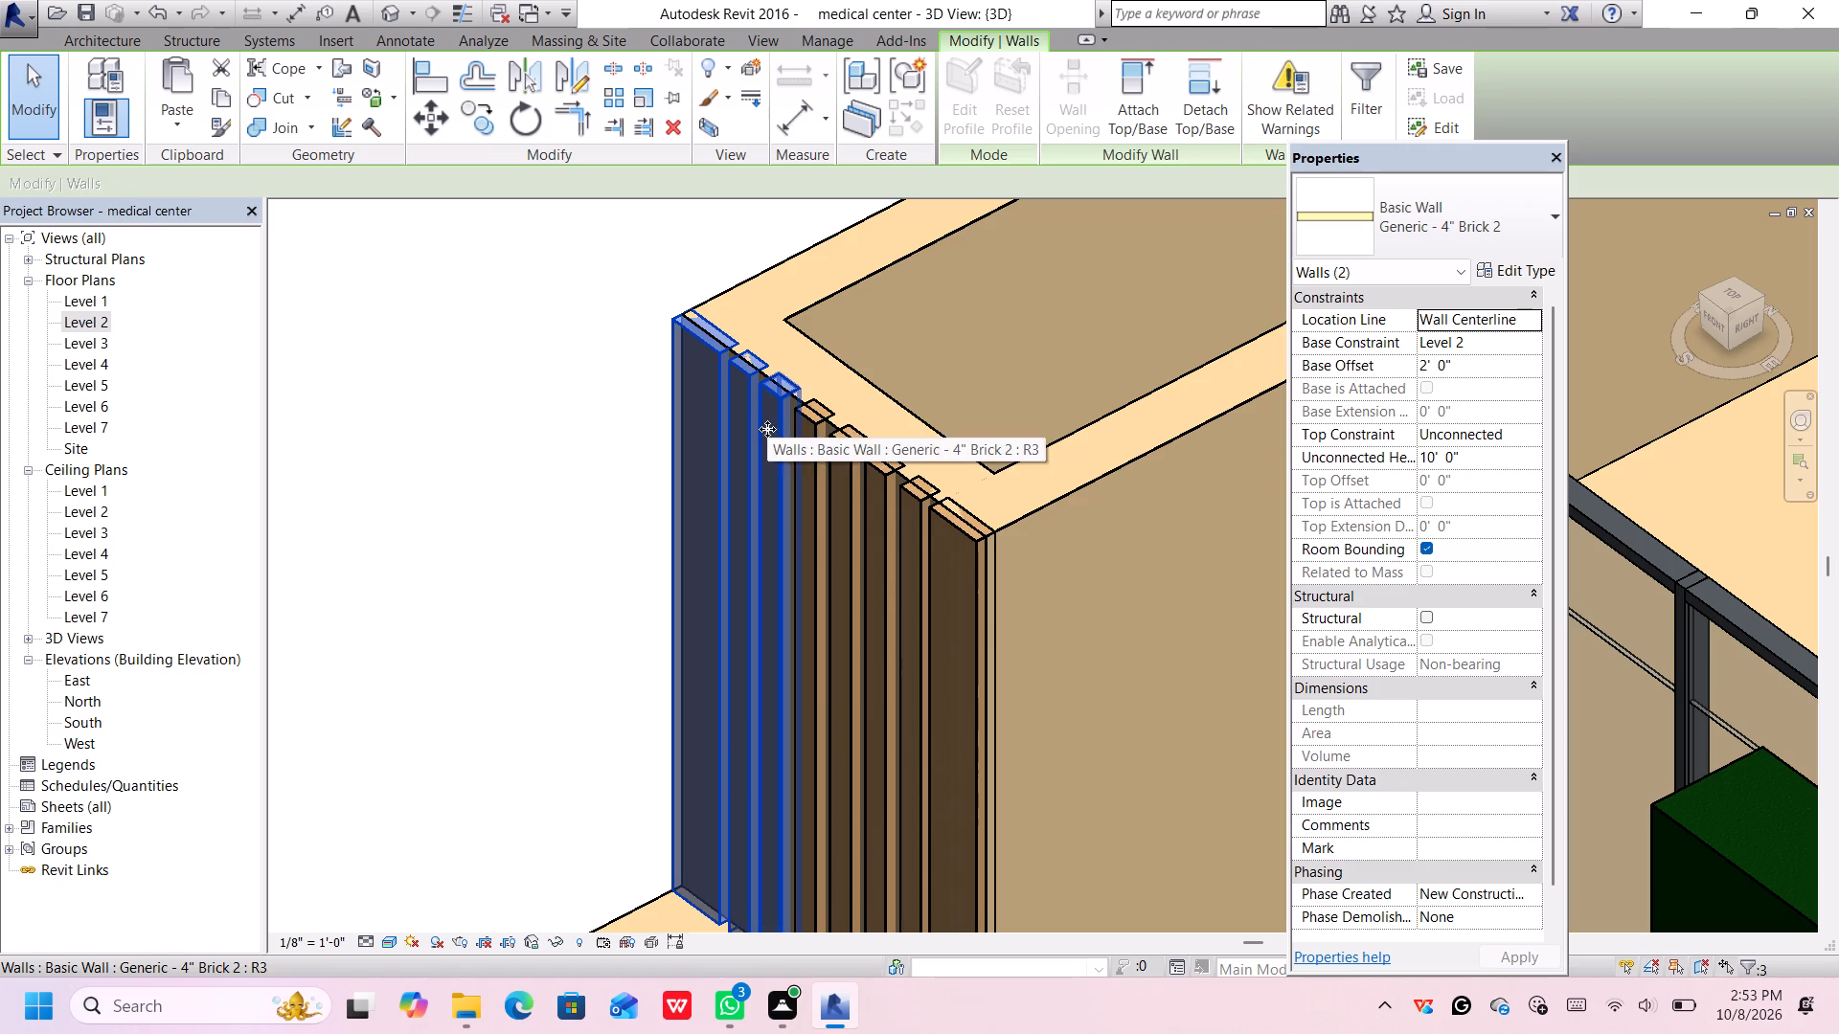
left_click(806, 453, "ctrl")
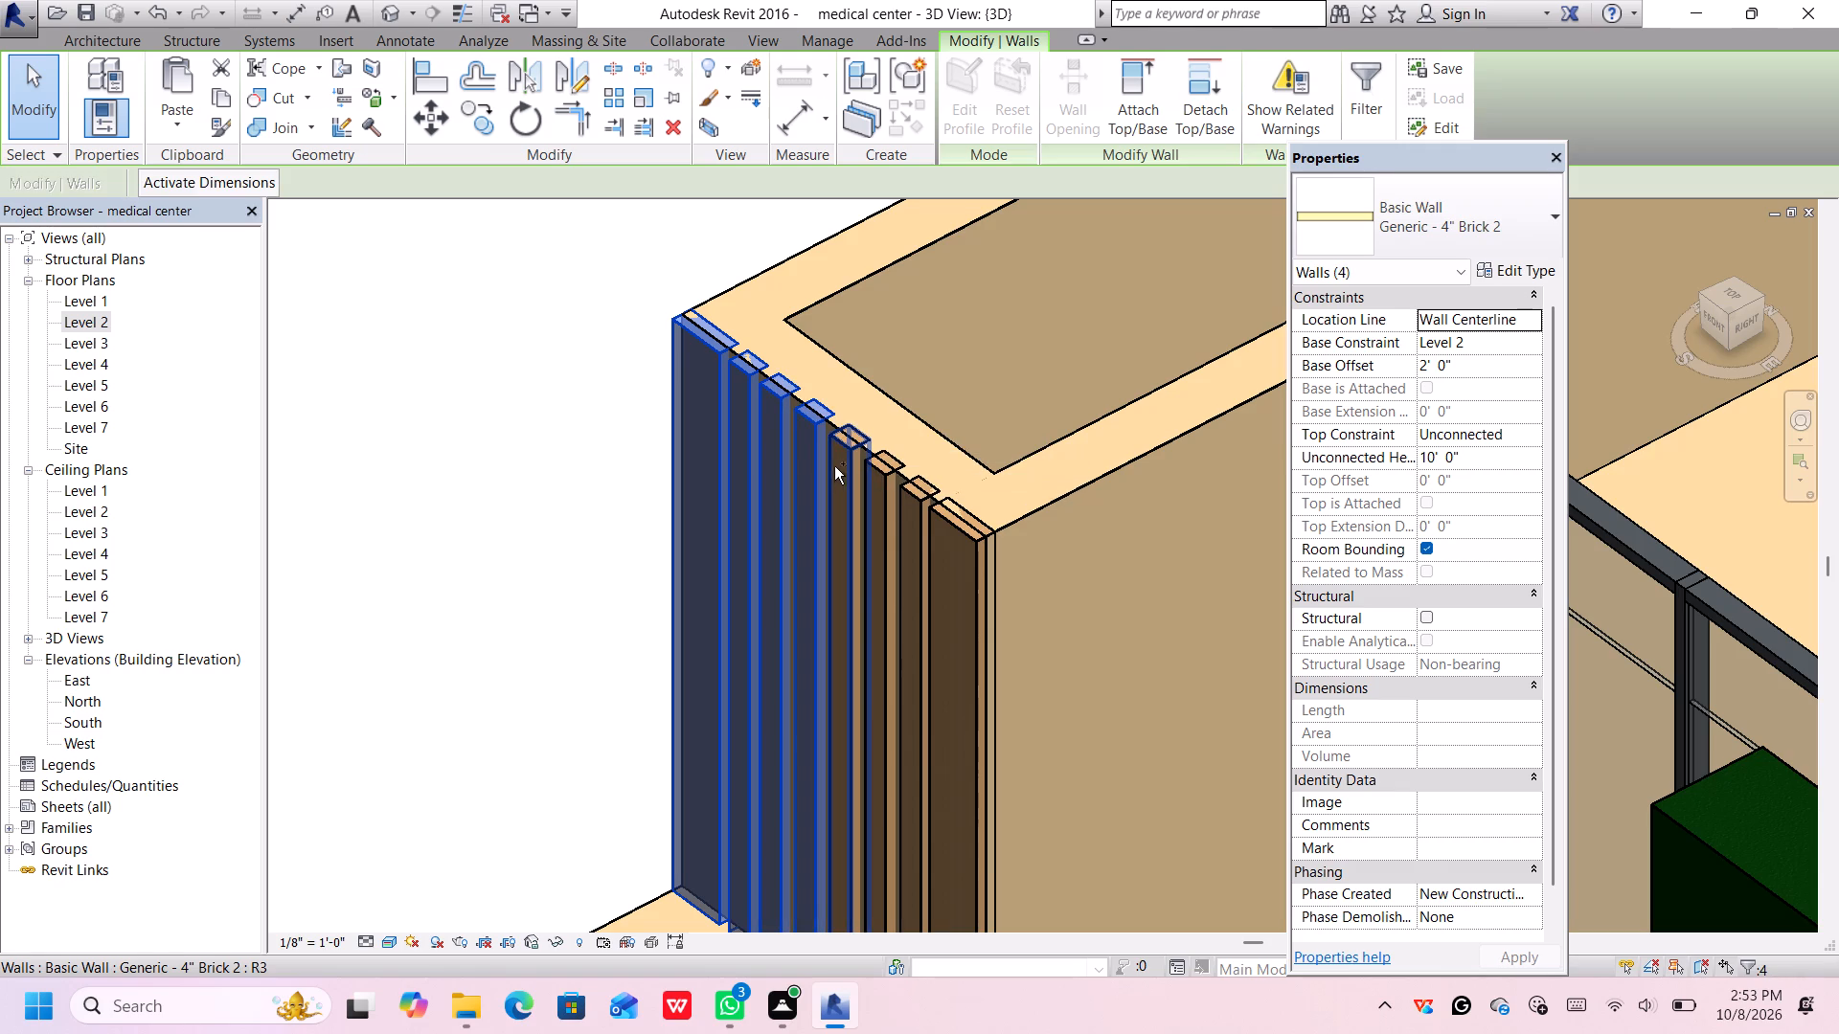
left_click(837, 470, "ctrl")
left_click(867, 492, "ctrl")
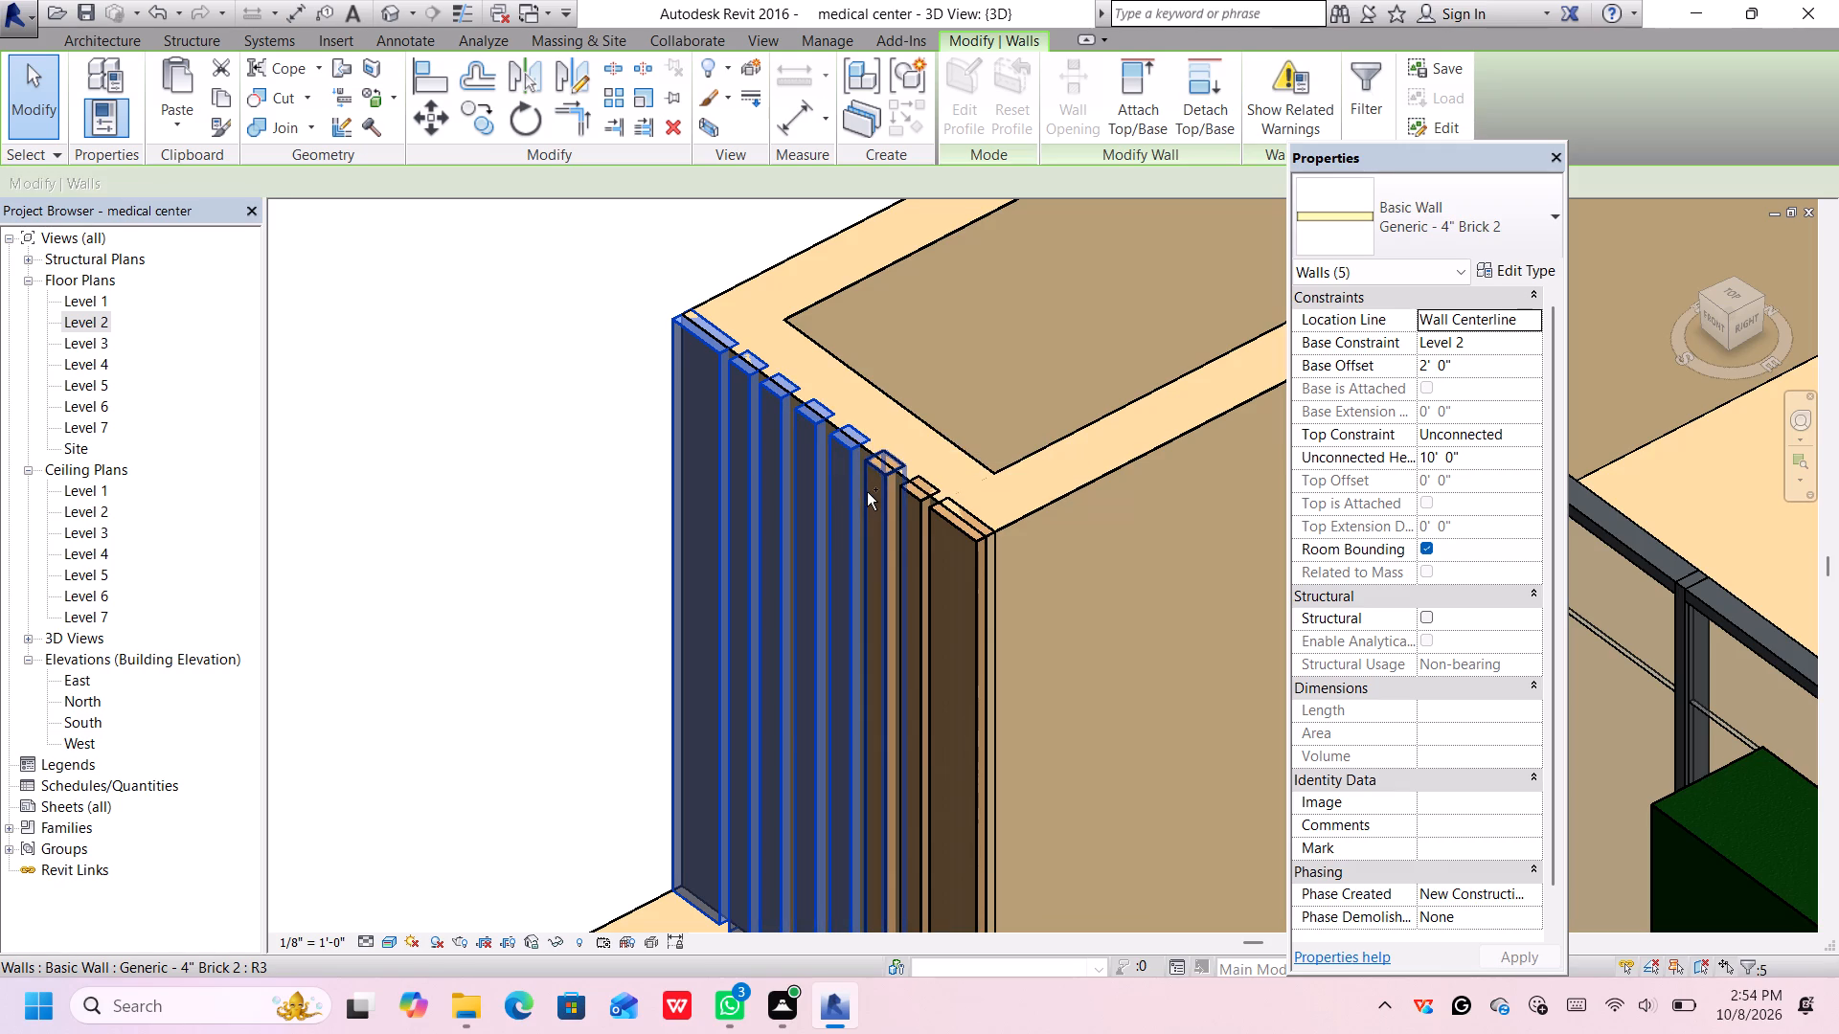
left_click(908, 523, "ctrl")
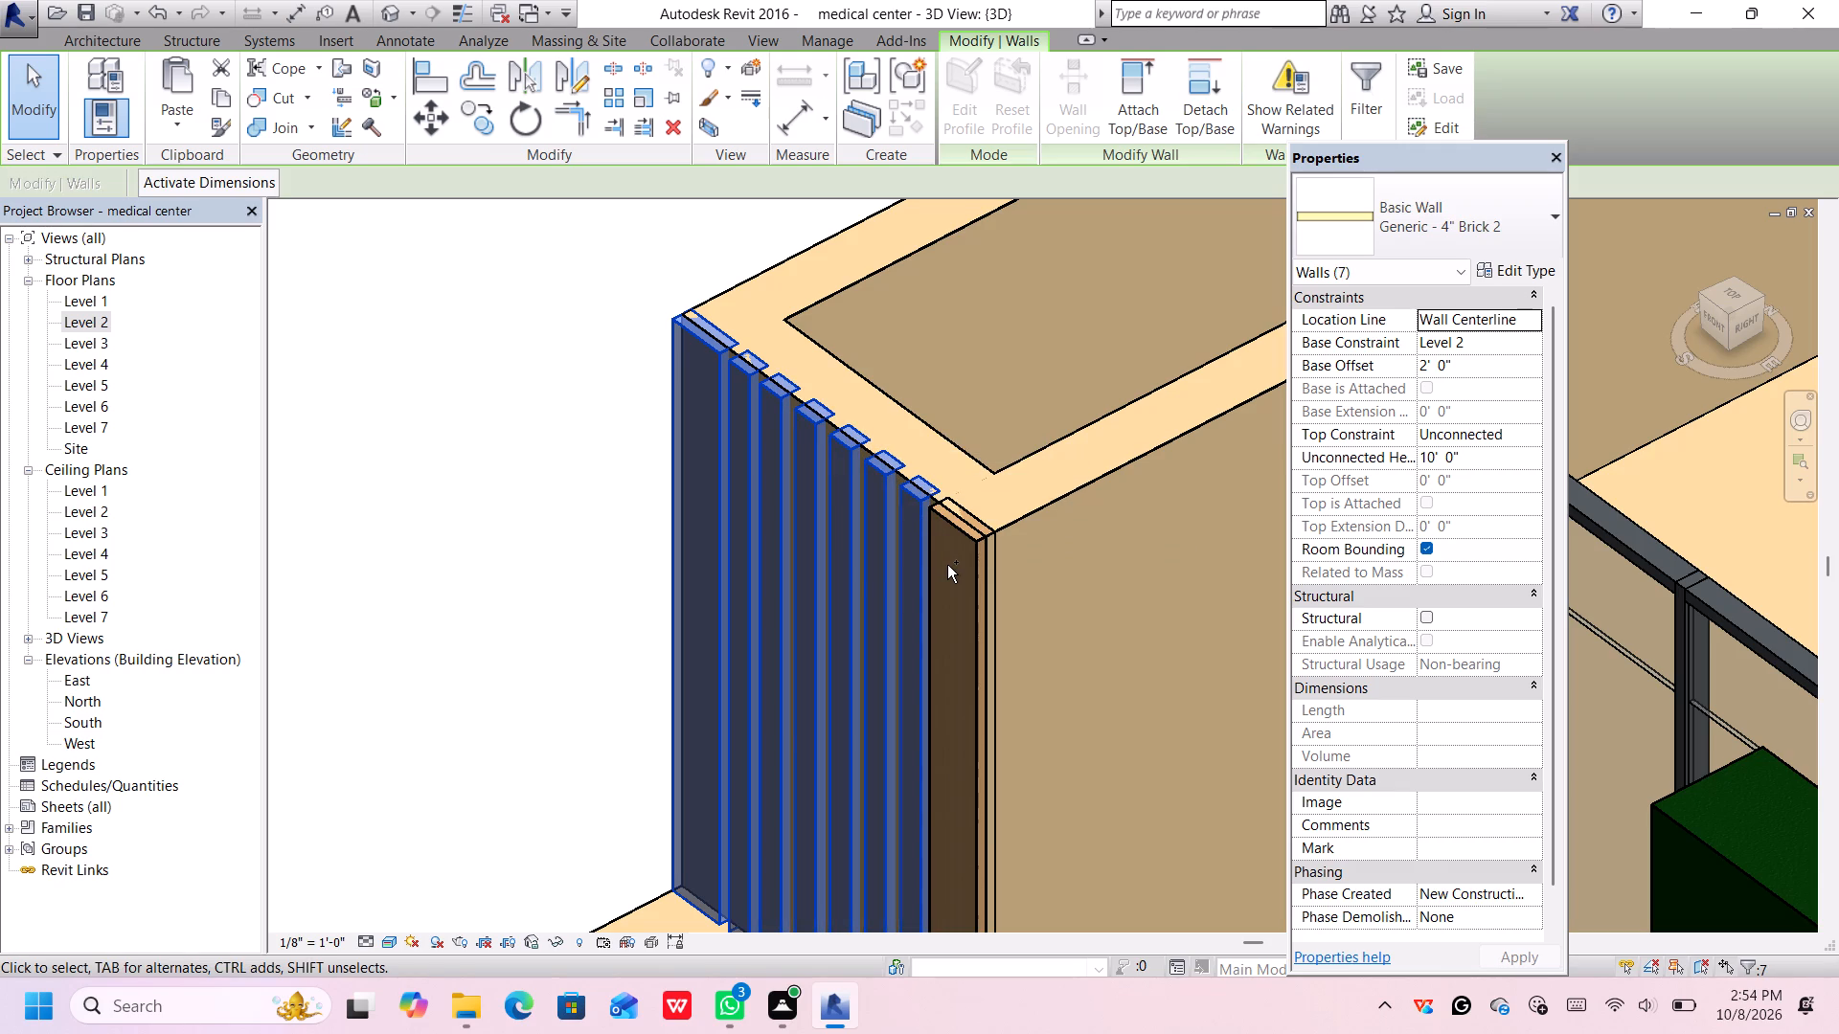
left_click(967, 551, "ctrl")
scroll(788, 512, "down", 3, "ctrl")
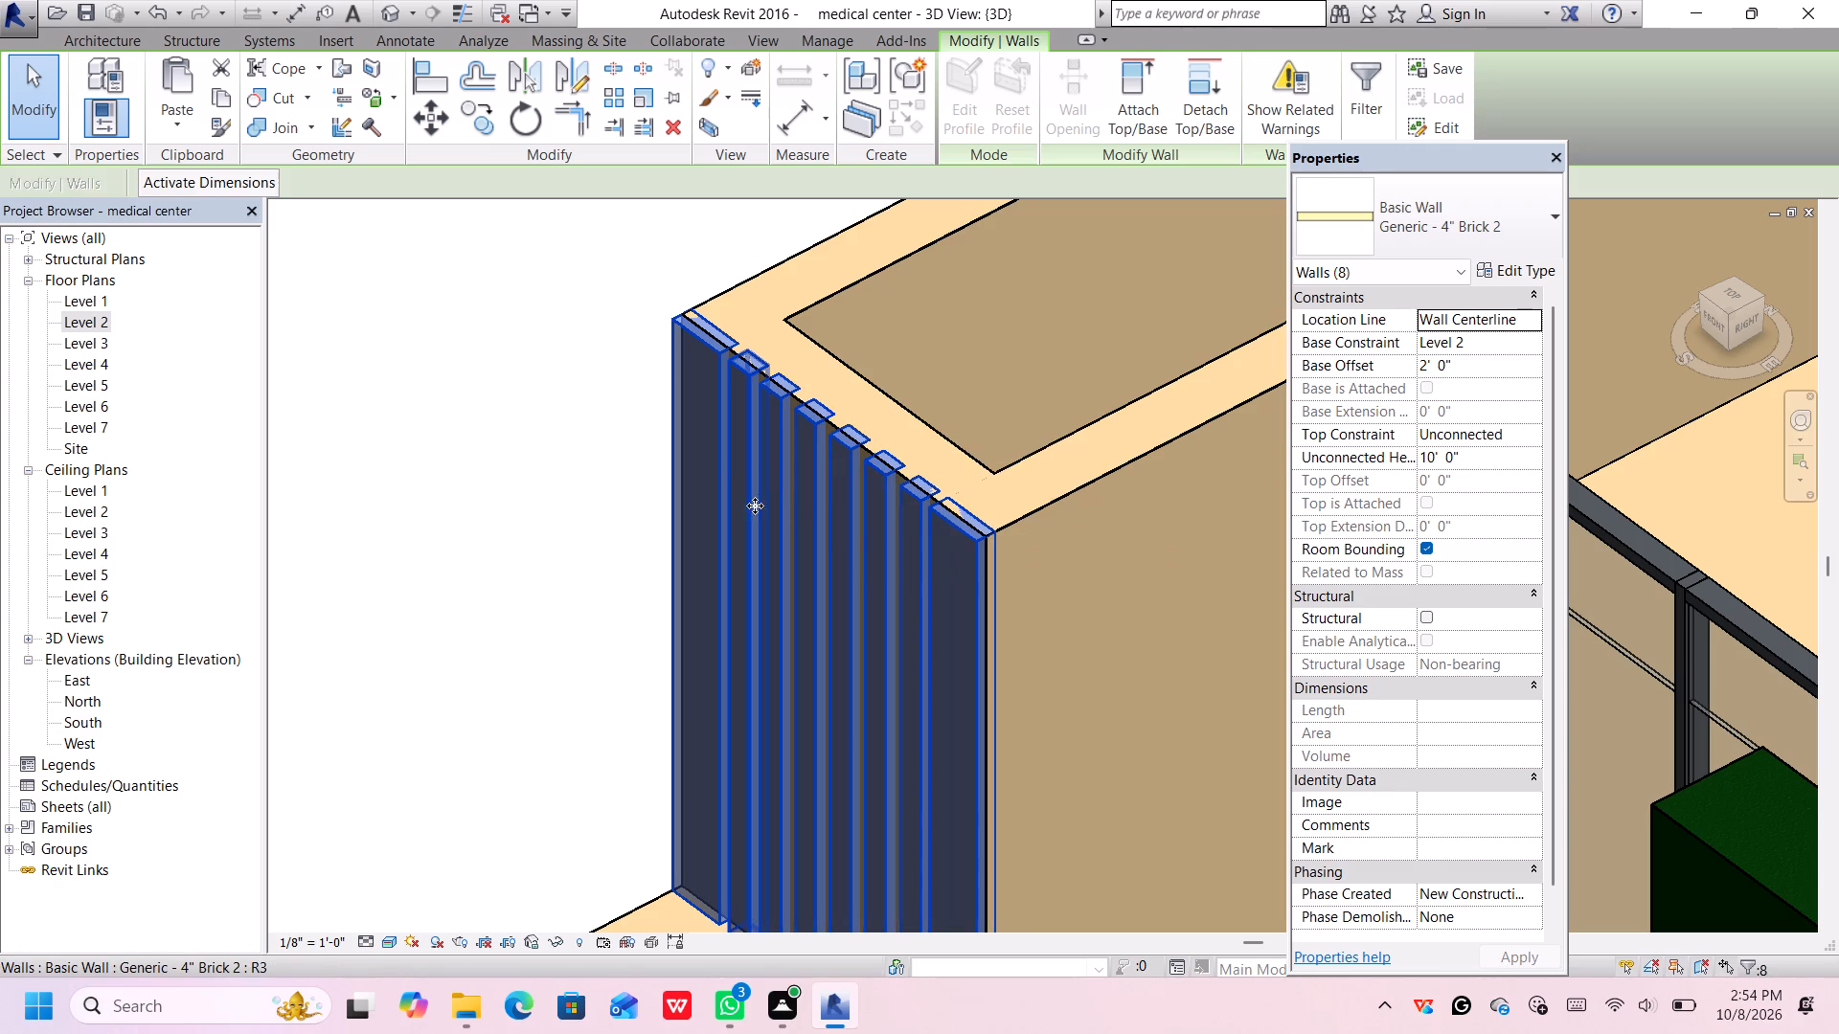
scroll(755, 506, "down", 1, "ctrl")
scroll(730, 506, "up", 1, "ctrl")
scroll(727, 506, "down", 6, "ctrl")
scroll(530, 512, "down", 2, "ctrl")
scroll(545, 501, "up", 1, "ctrl")
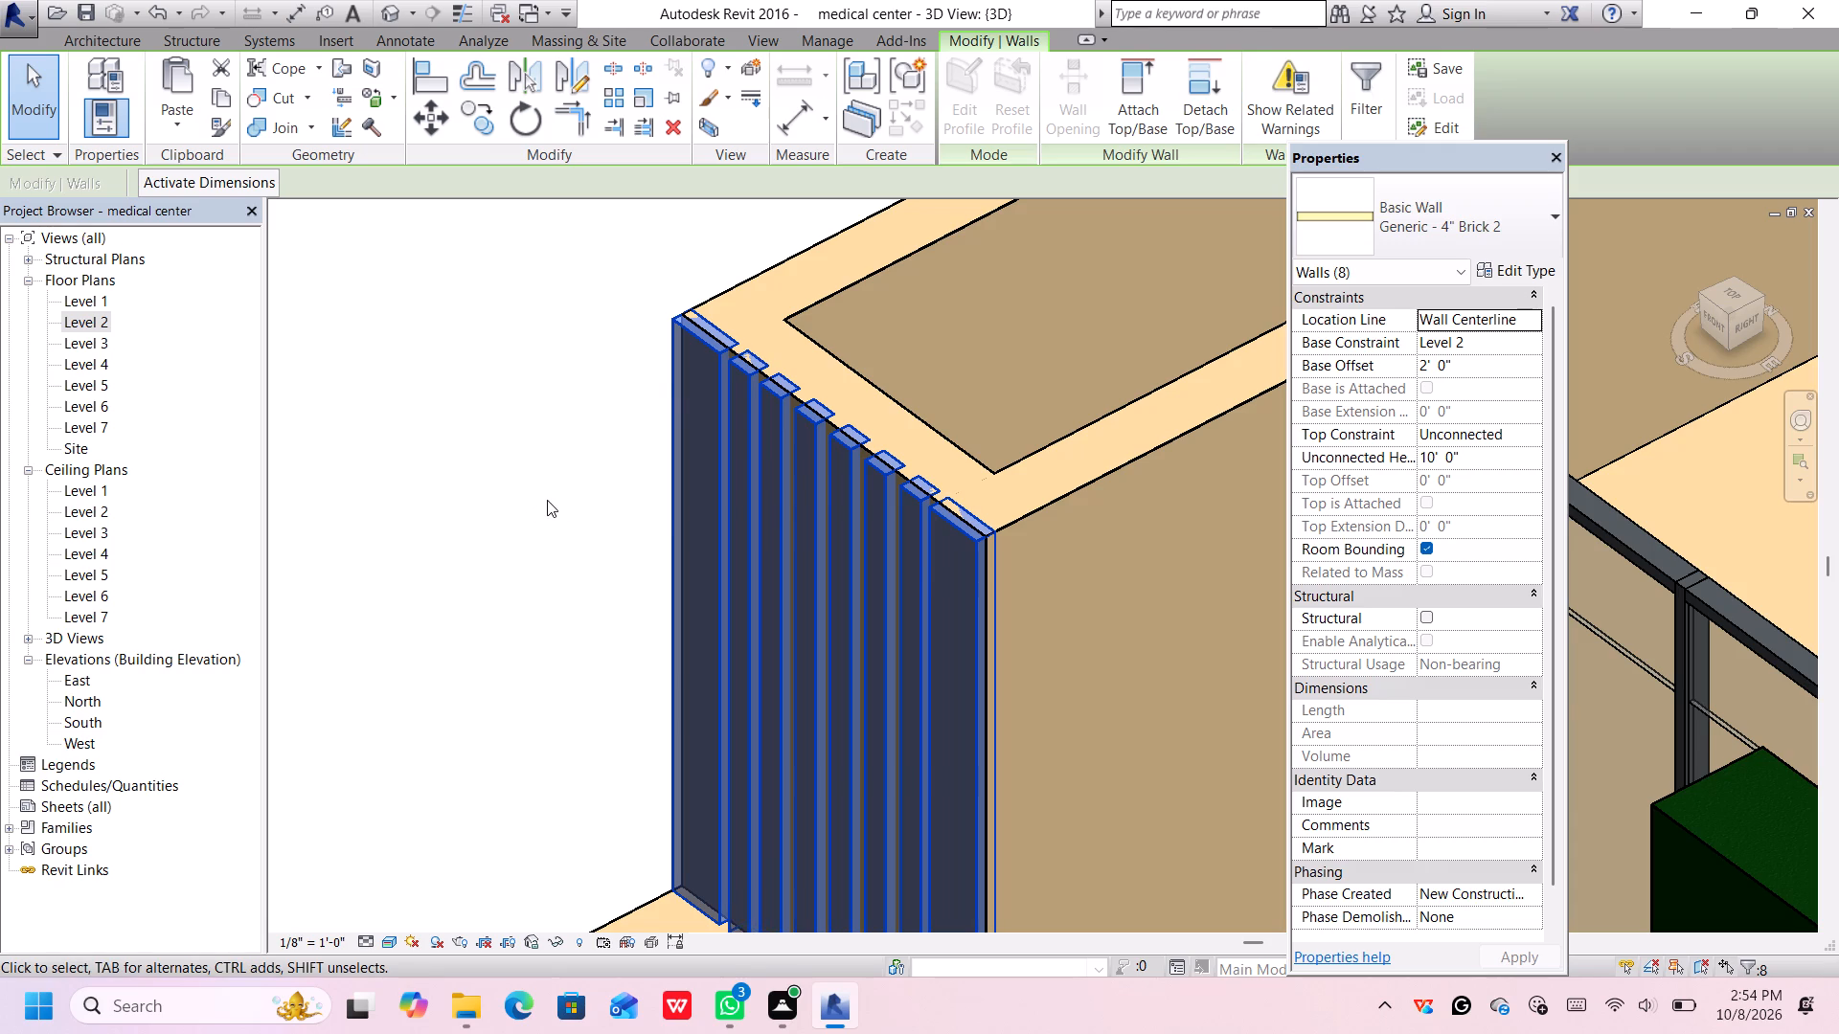
scroll(546, 500, "down", 2)
scroll(548, 498, "up", 1)
scroll(548, 498, "down", 4)
middle_click_drag(556, 506, 897, 372)
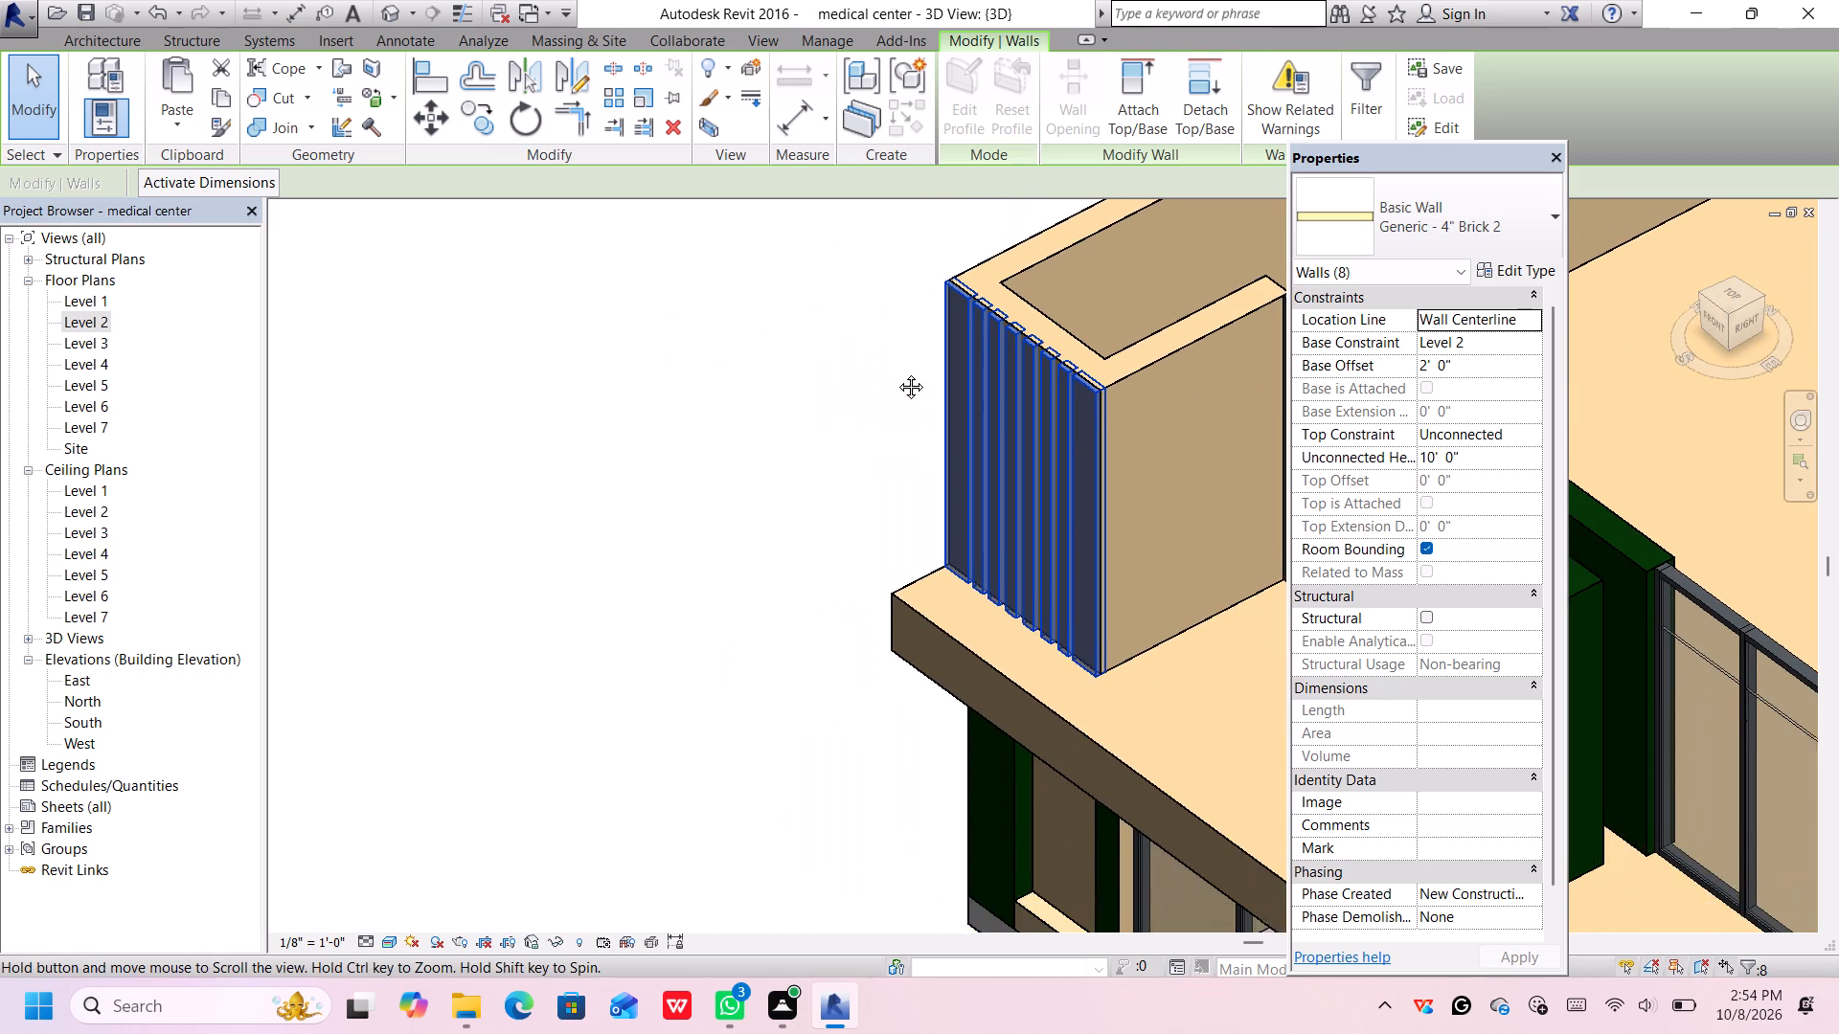
middle_click_drag(897, 372, 897, 371)
middle_click_drag(744, 438, 879, 344)
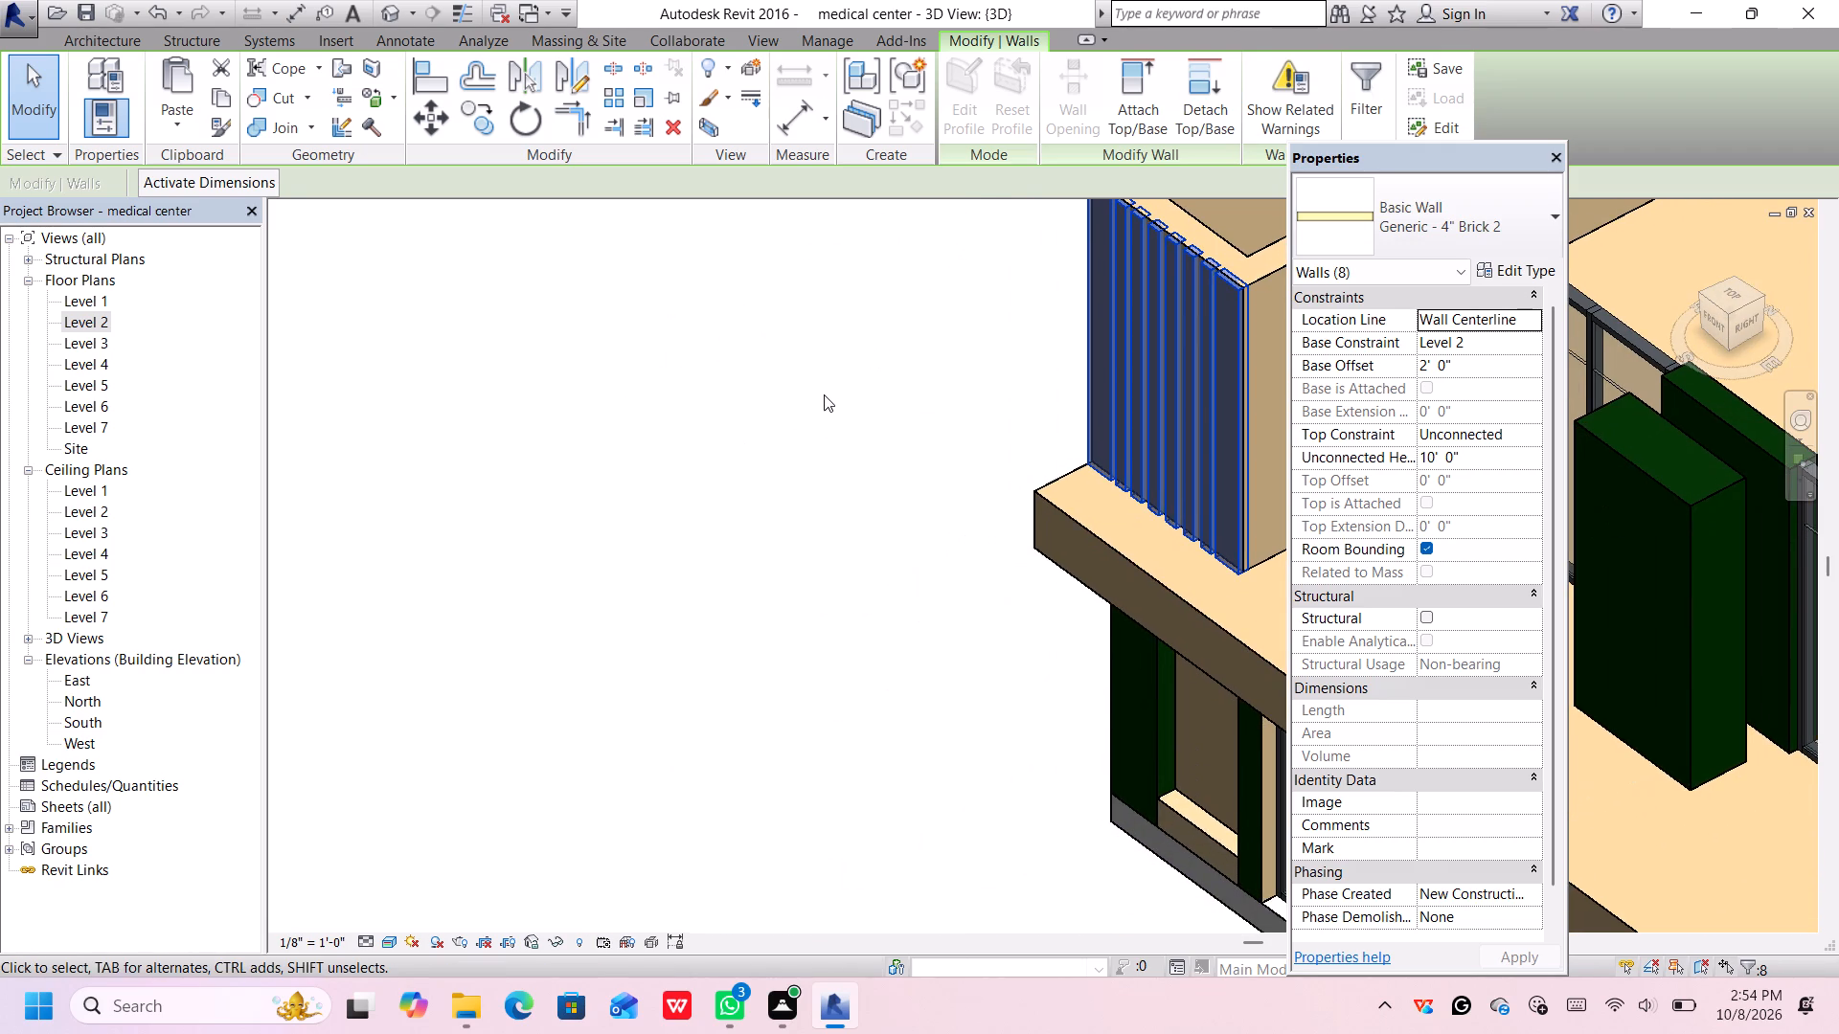
left_click(478, 112)
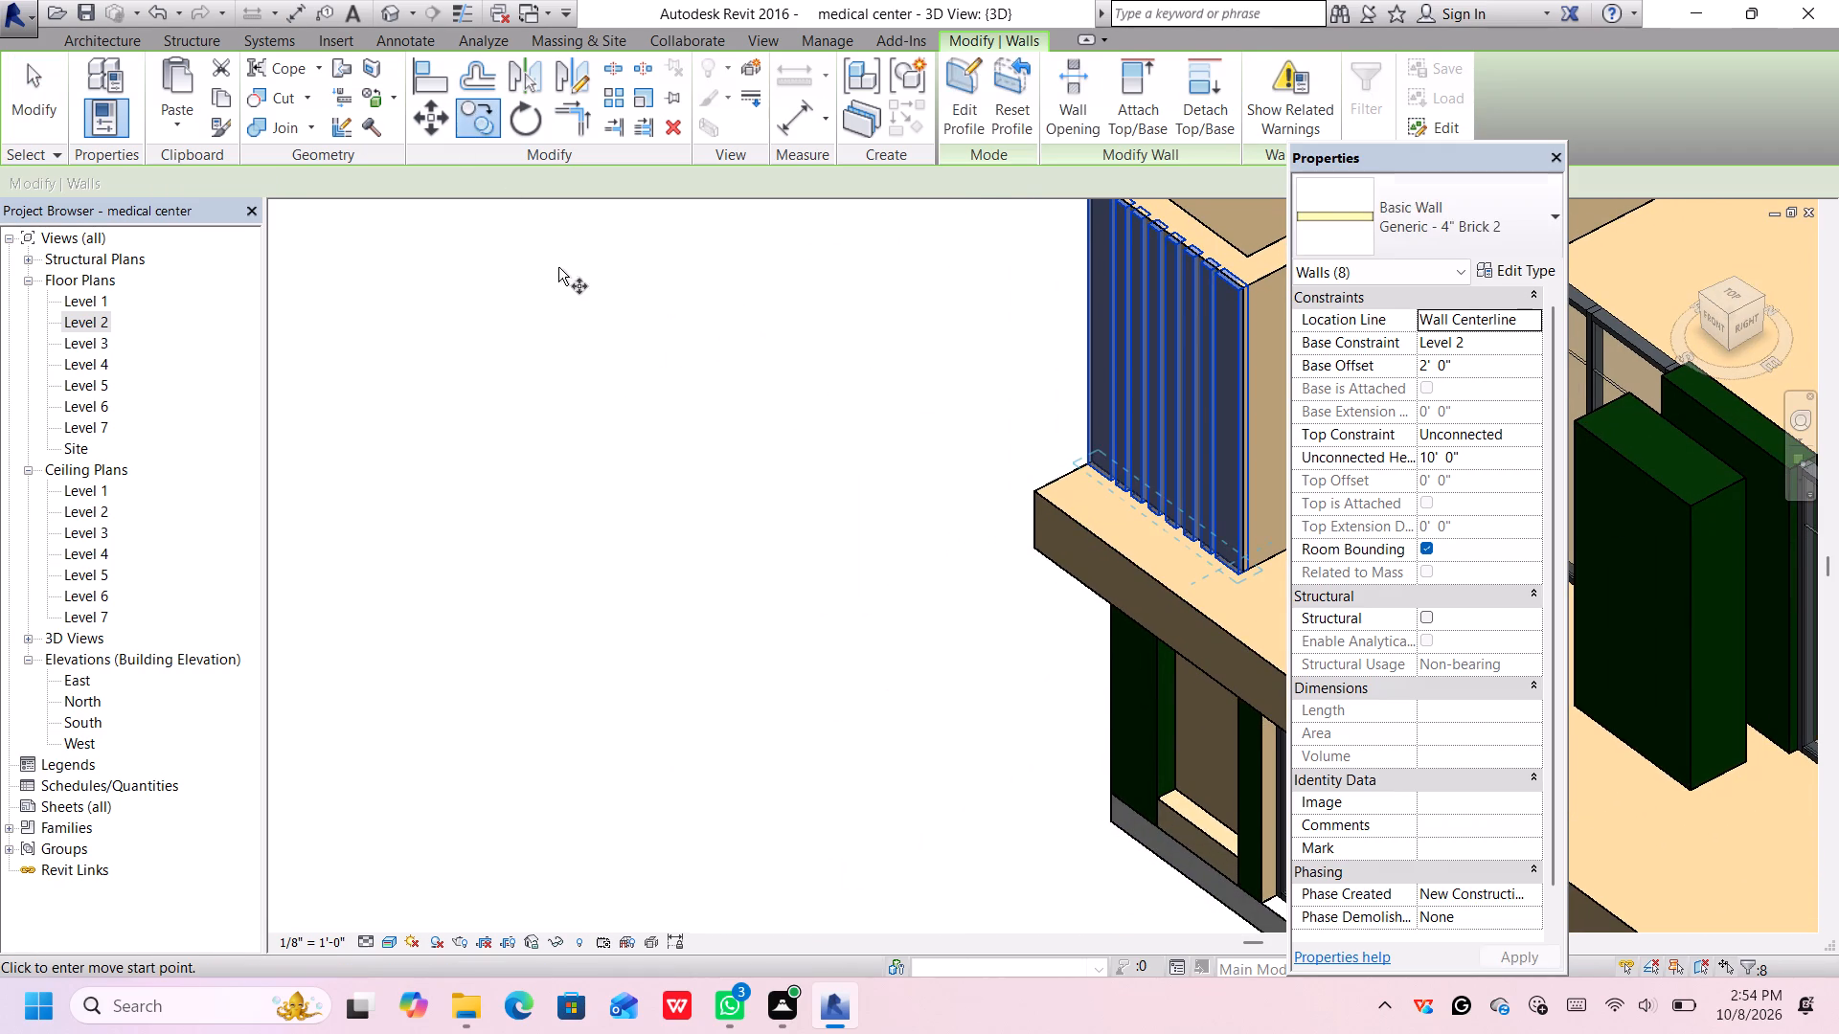
left_click(1089, 378)
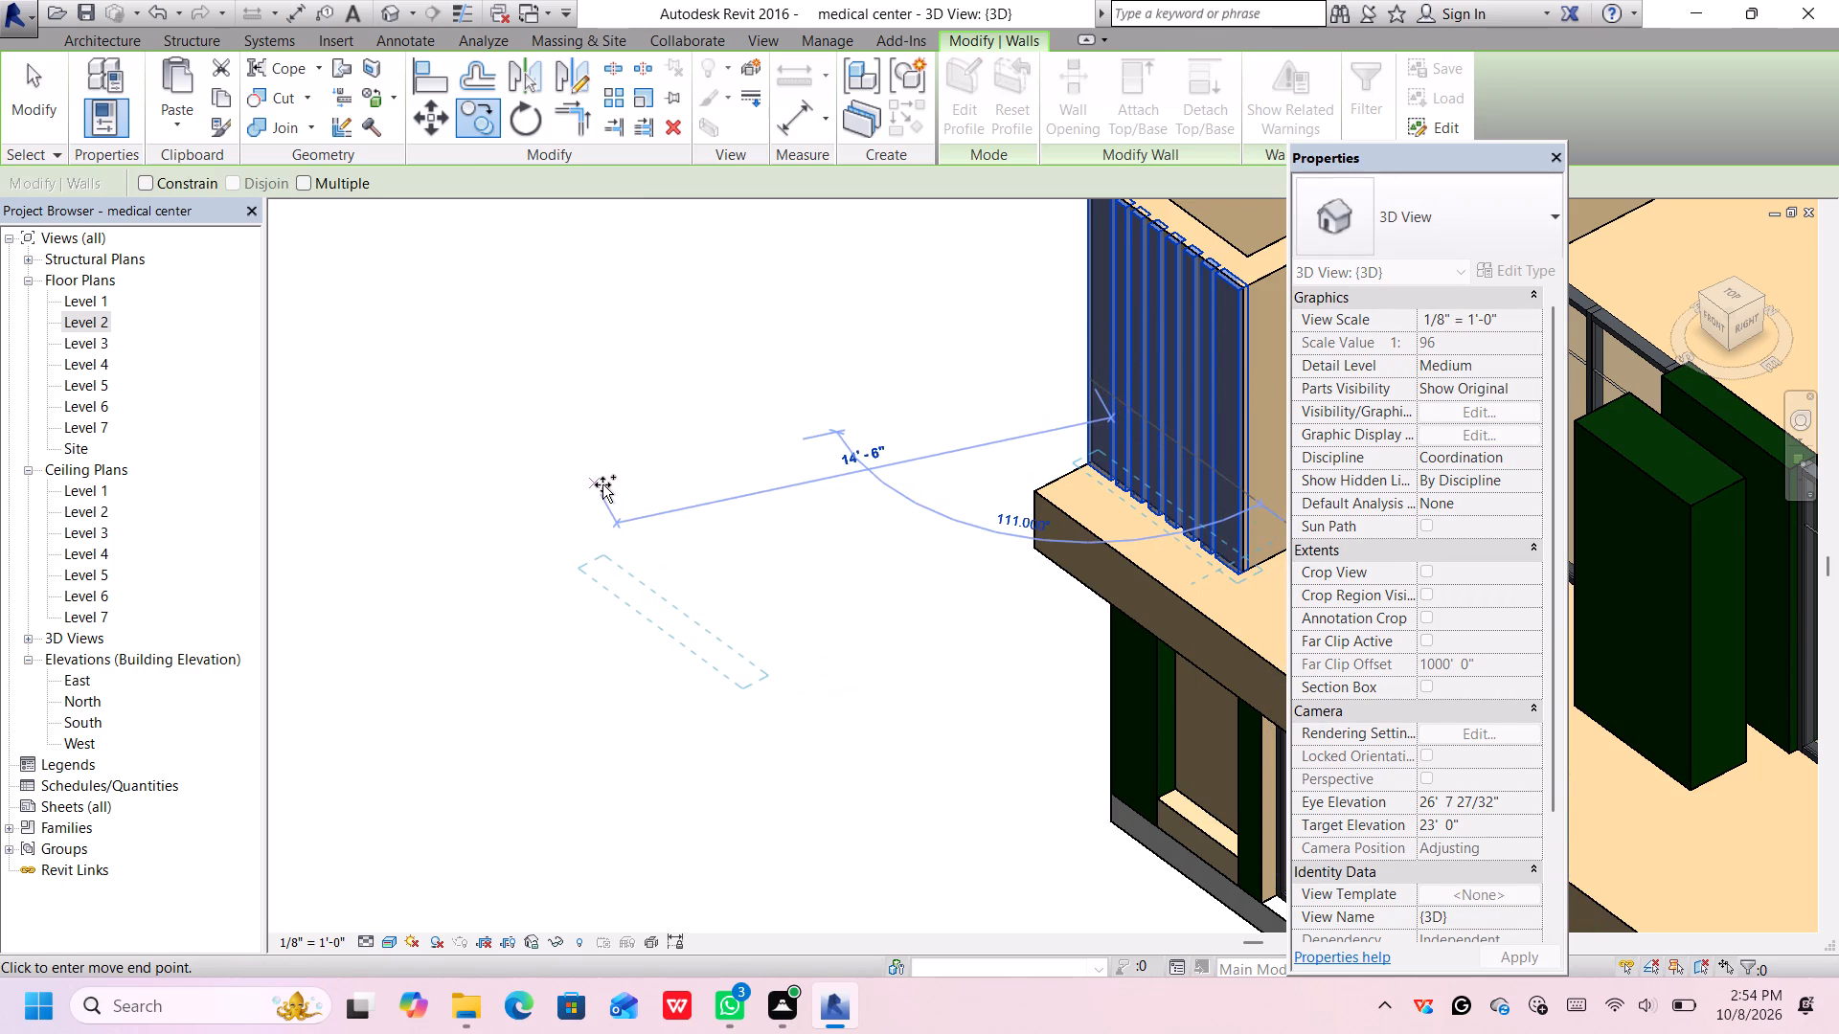
left_click(615, 484)
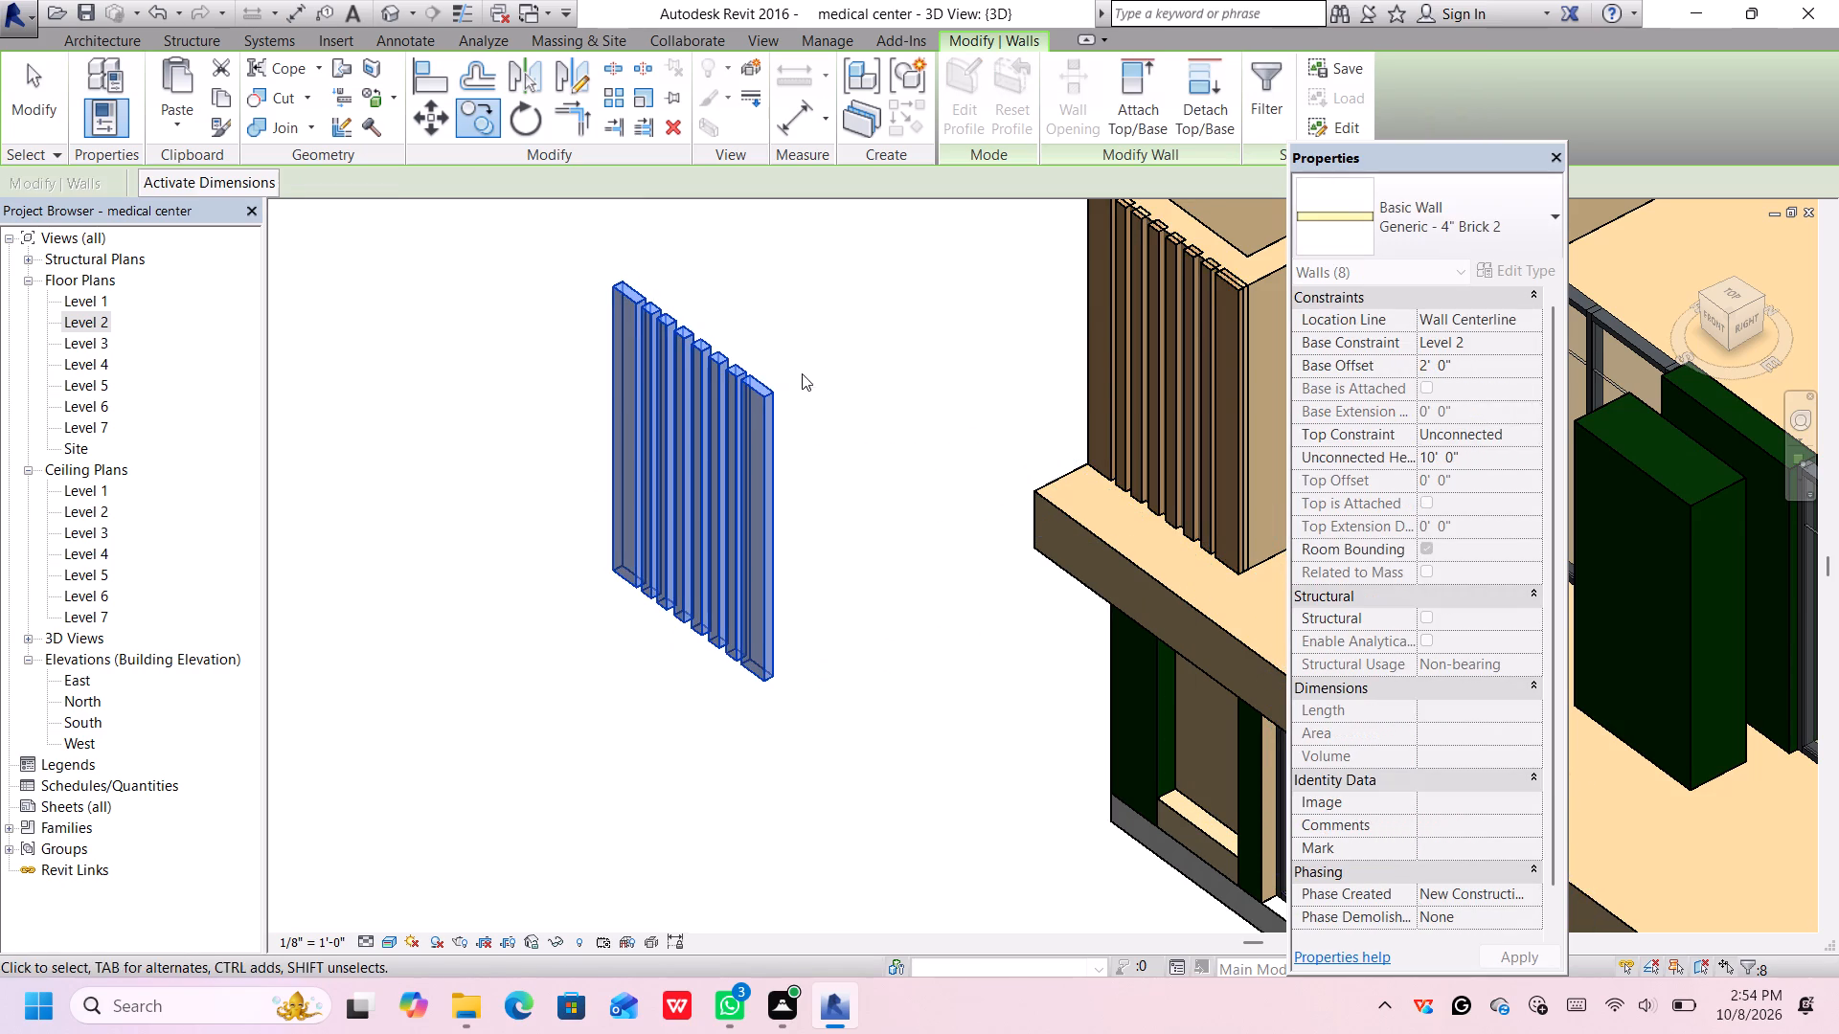
Rotate the copied slat set about 87° so it runs parallel to the adjoining plain wall face at the corner.
middle_click_drag(809, 367, 853, 335)
scroll(842, 354, "down", 6)
scroll(842, 354, "up", 1)
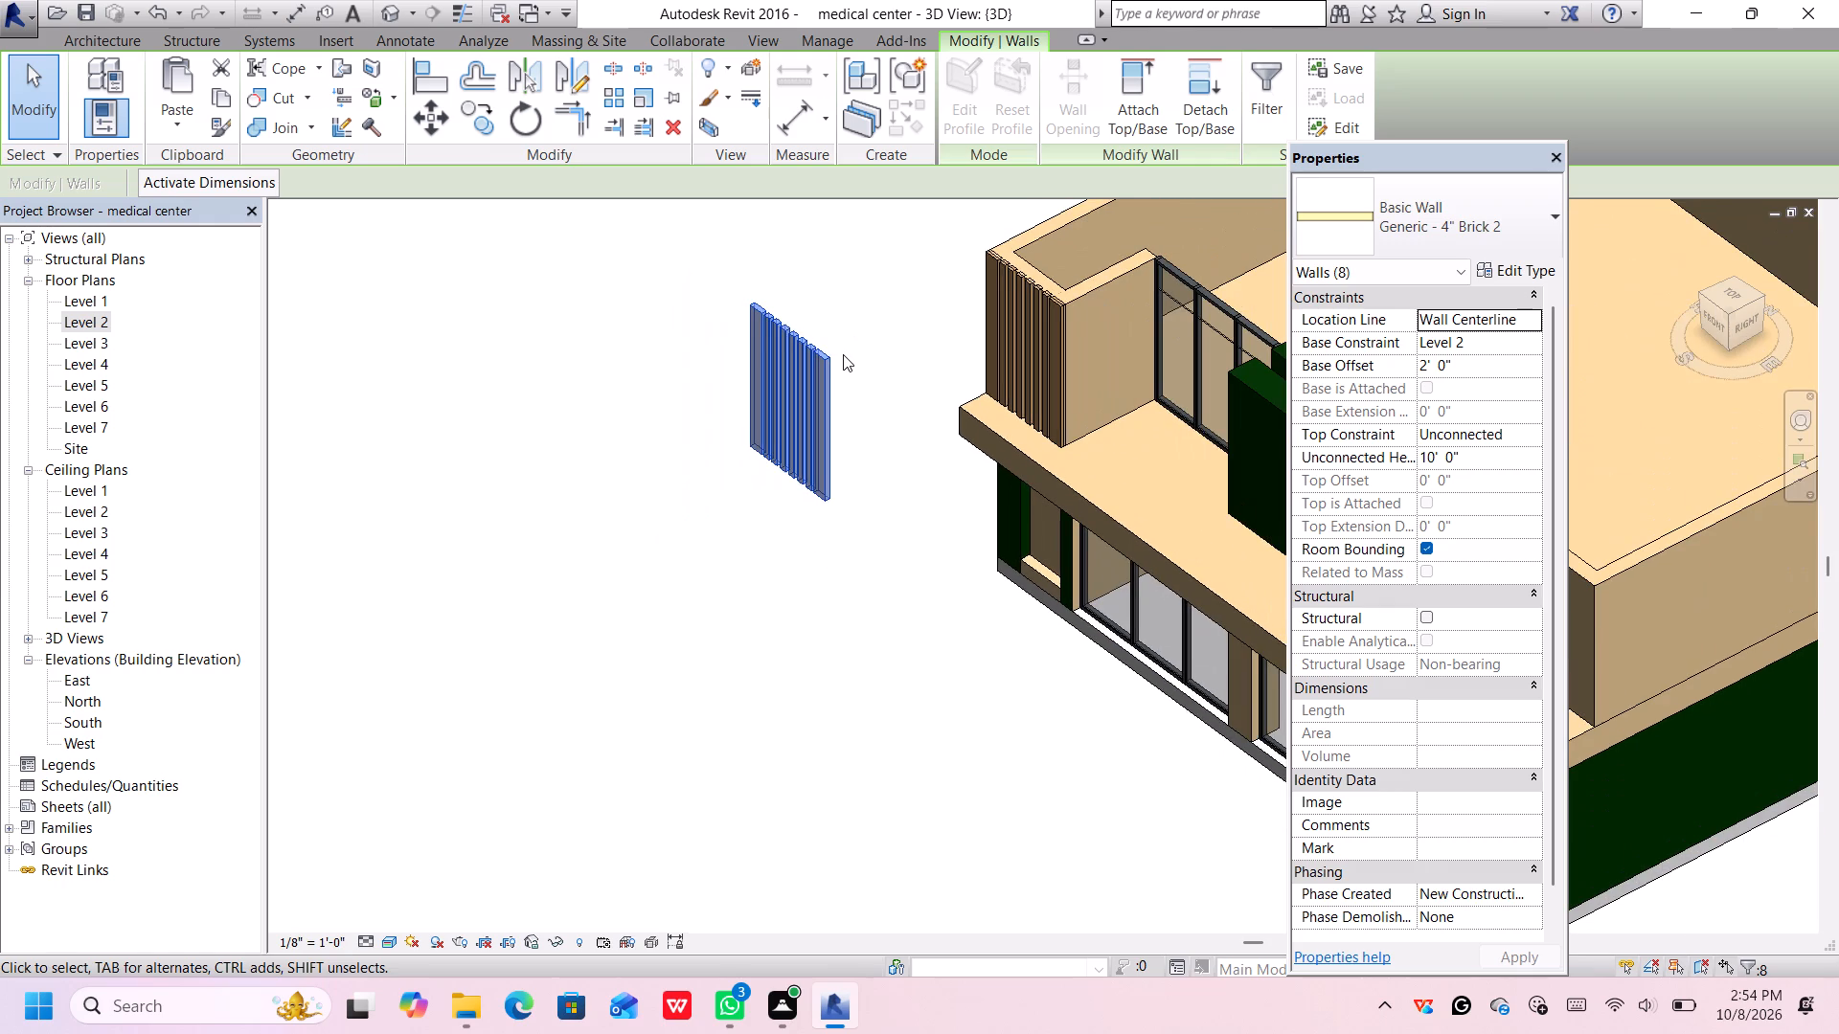
left_click(517, 112)
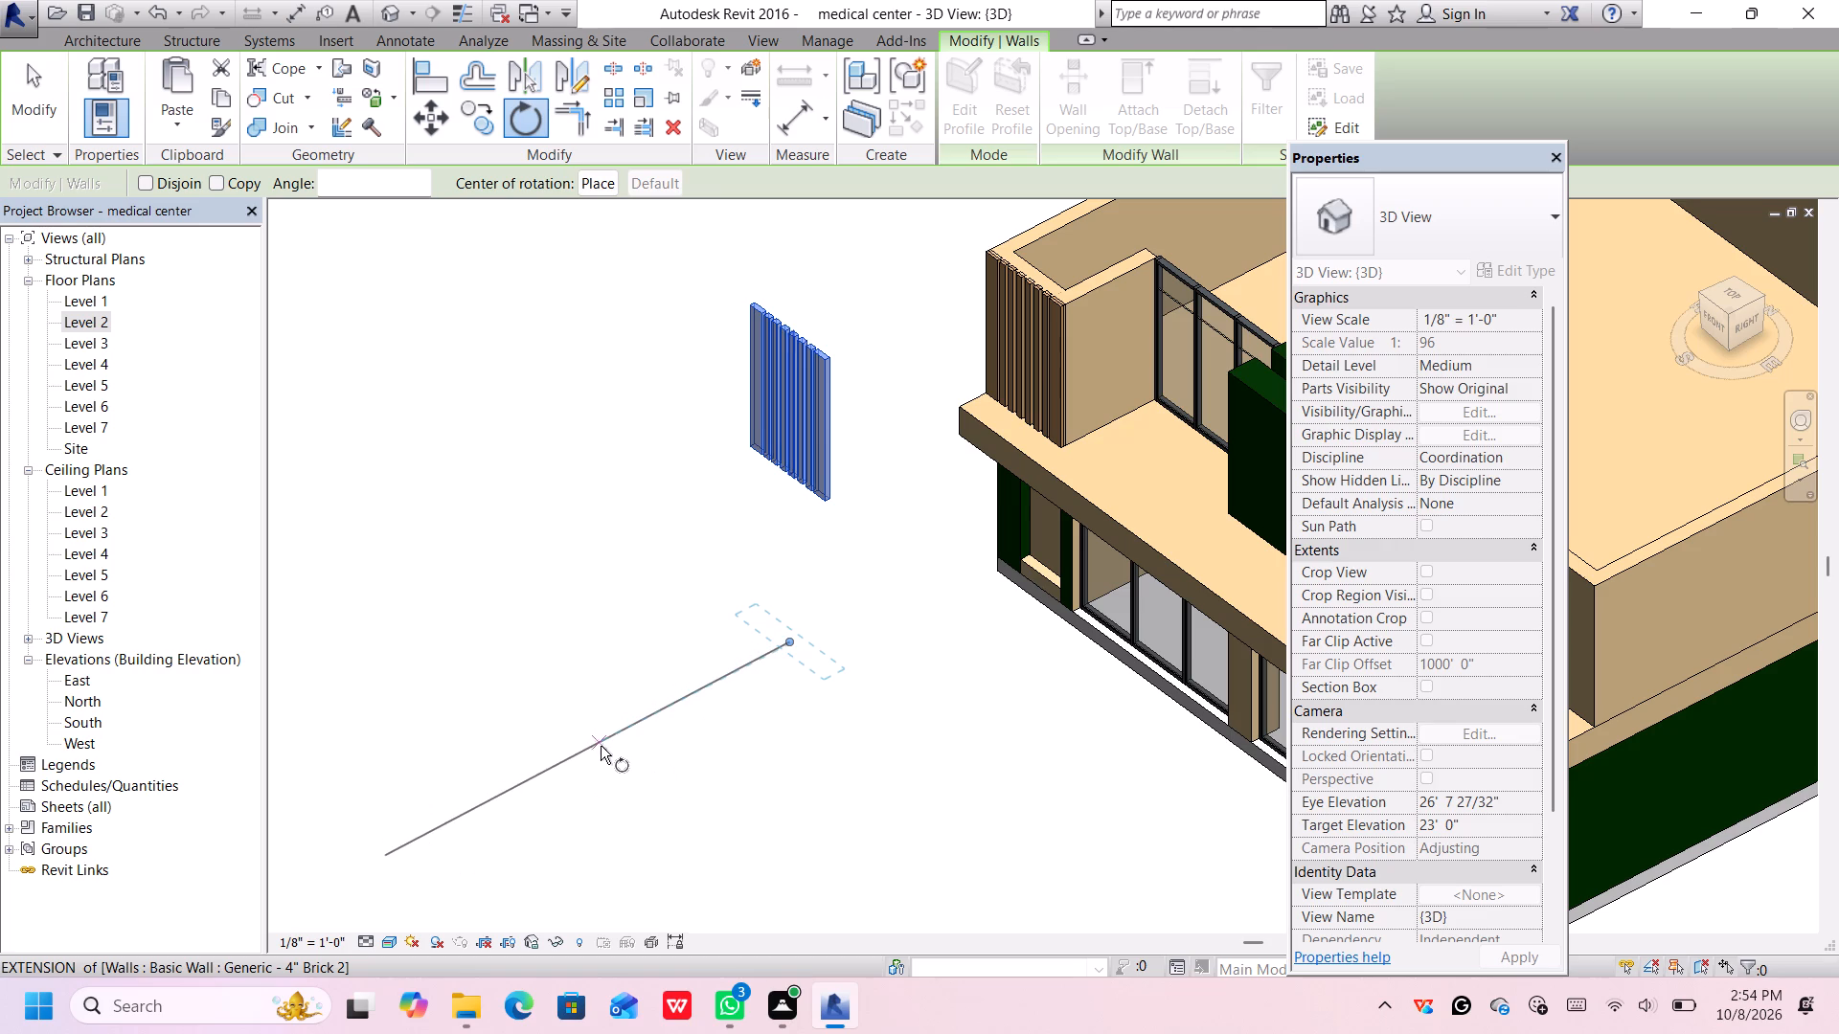
left_click(596, 751)
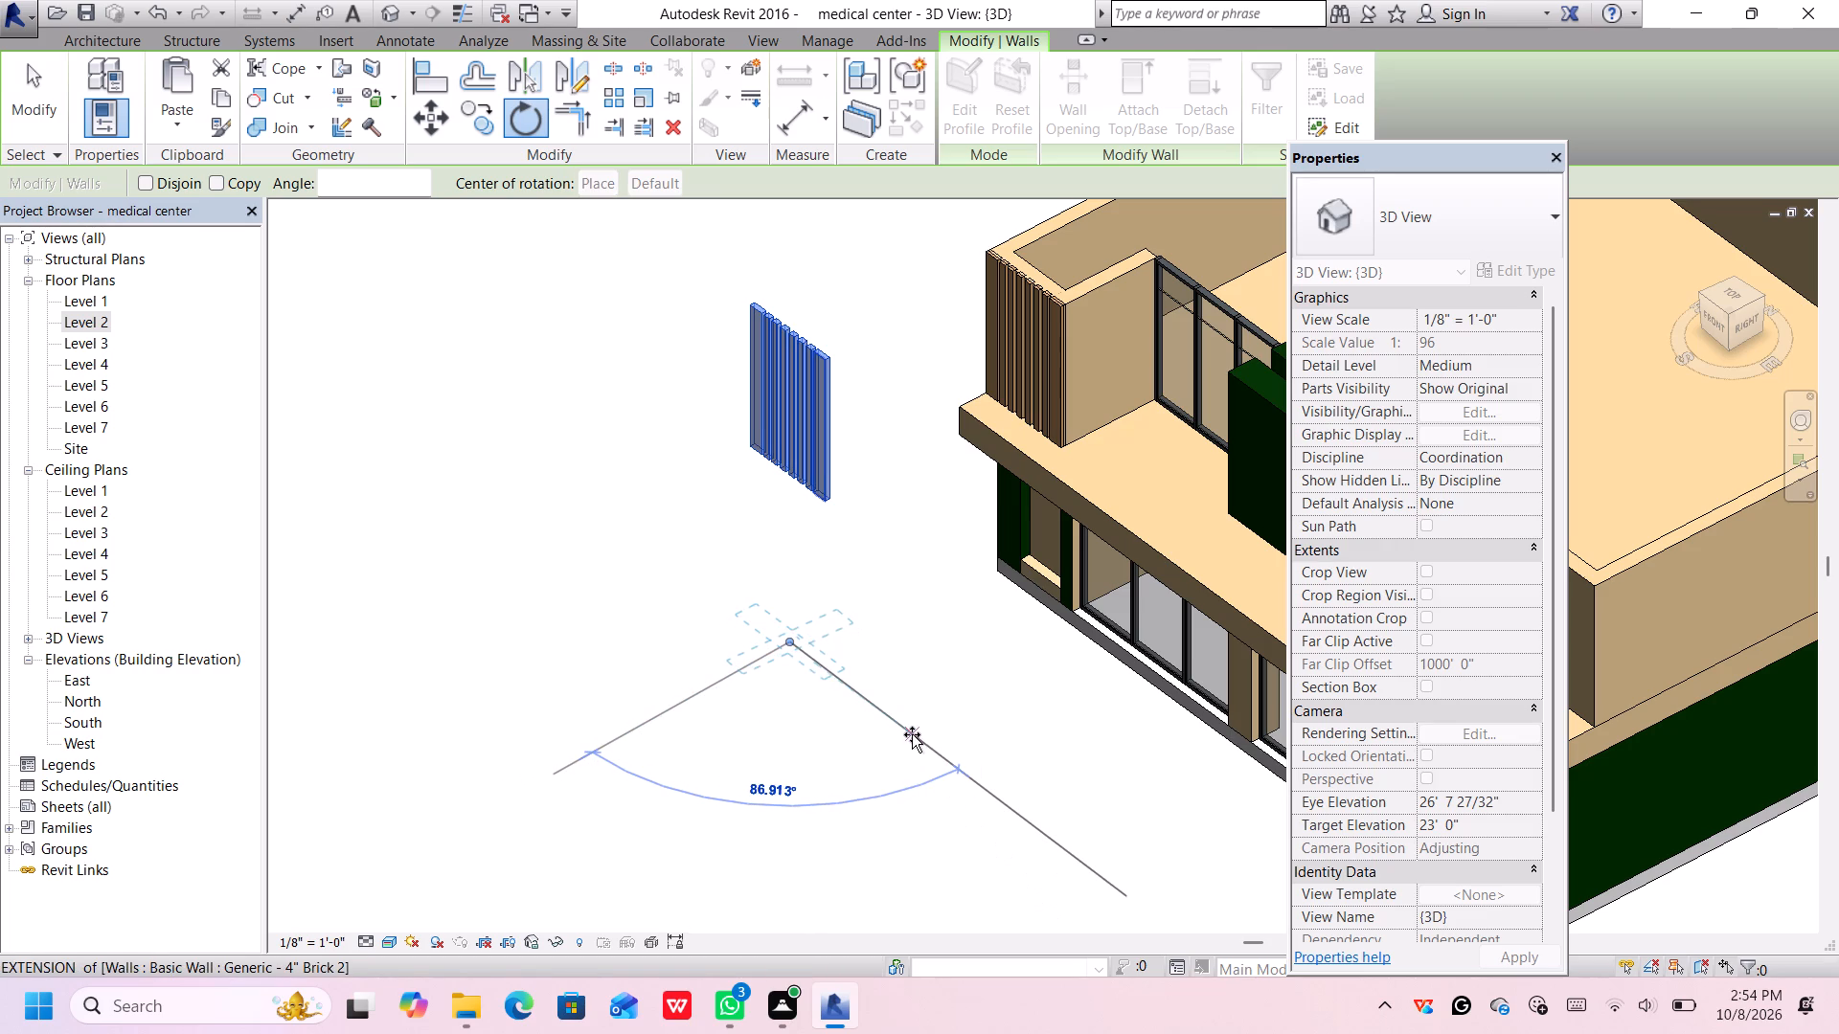
left_click(912, 734)
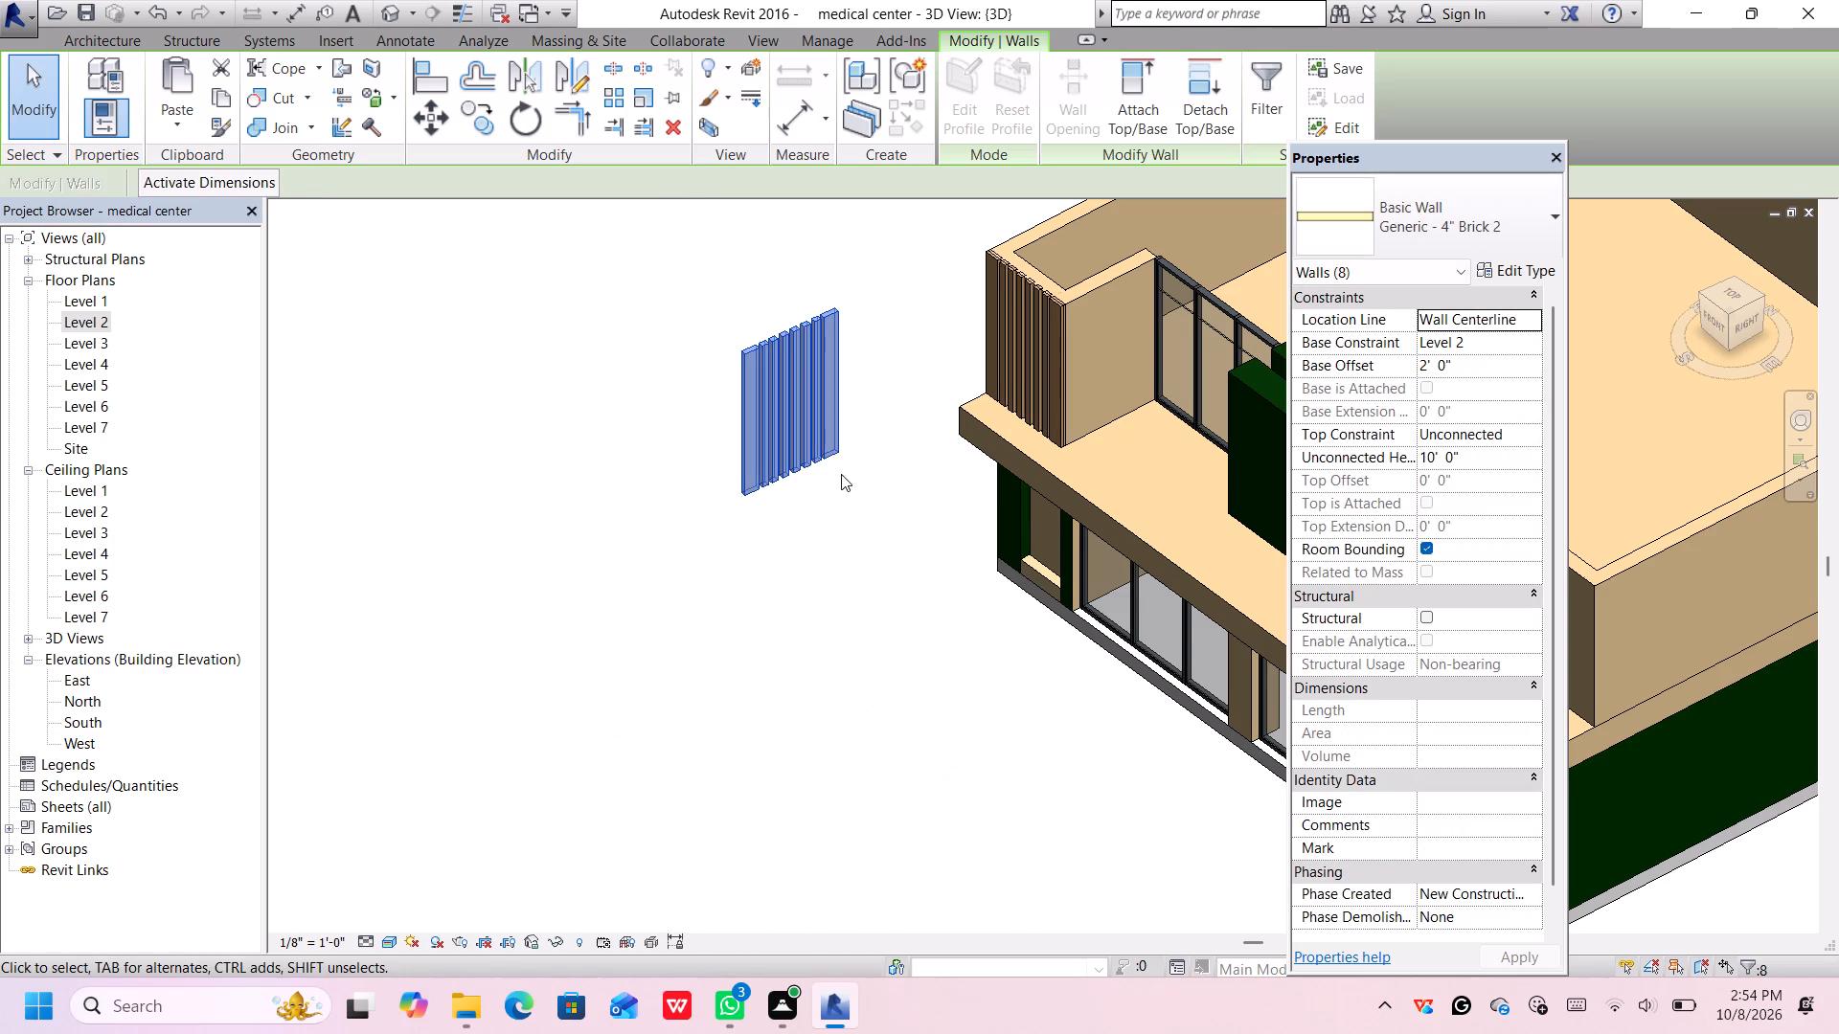
Move the rotated slat set about 15'-9" to the building, next to the base of the outer corner slat.
middle_click_drag(841, 475, 750, 596)
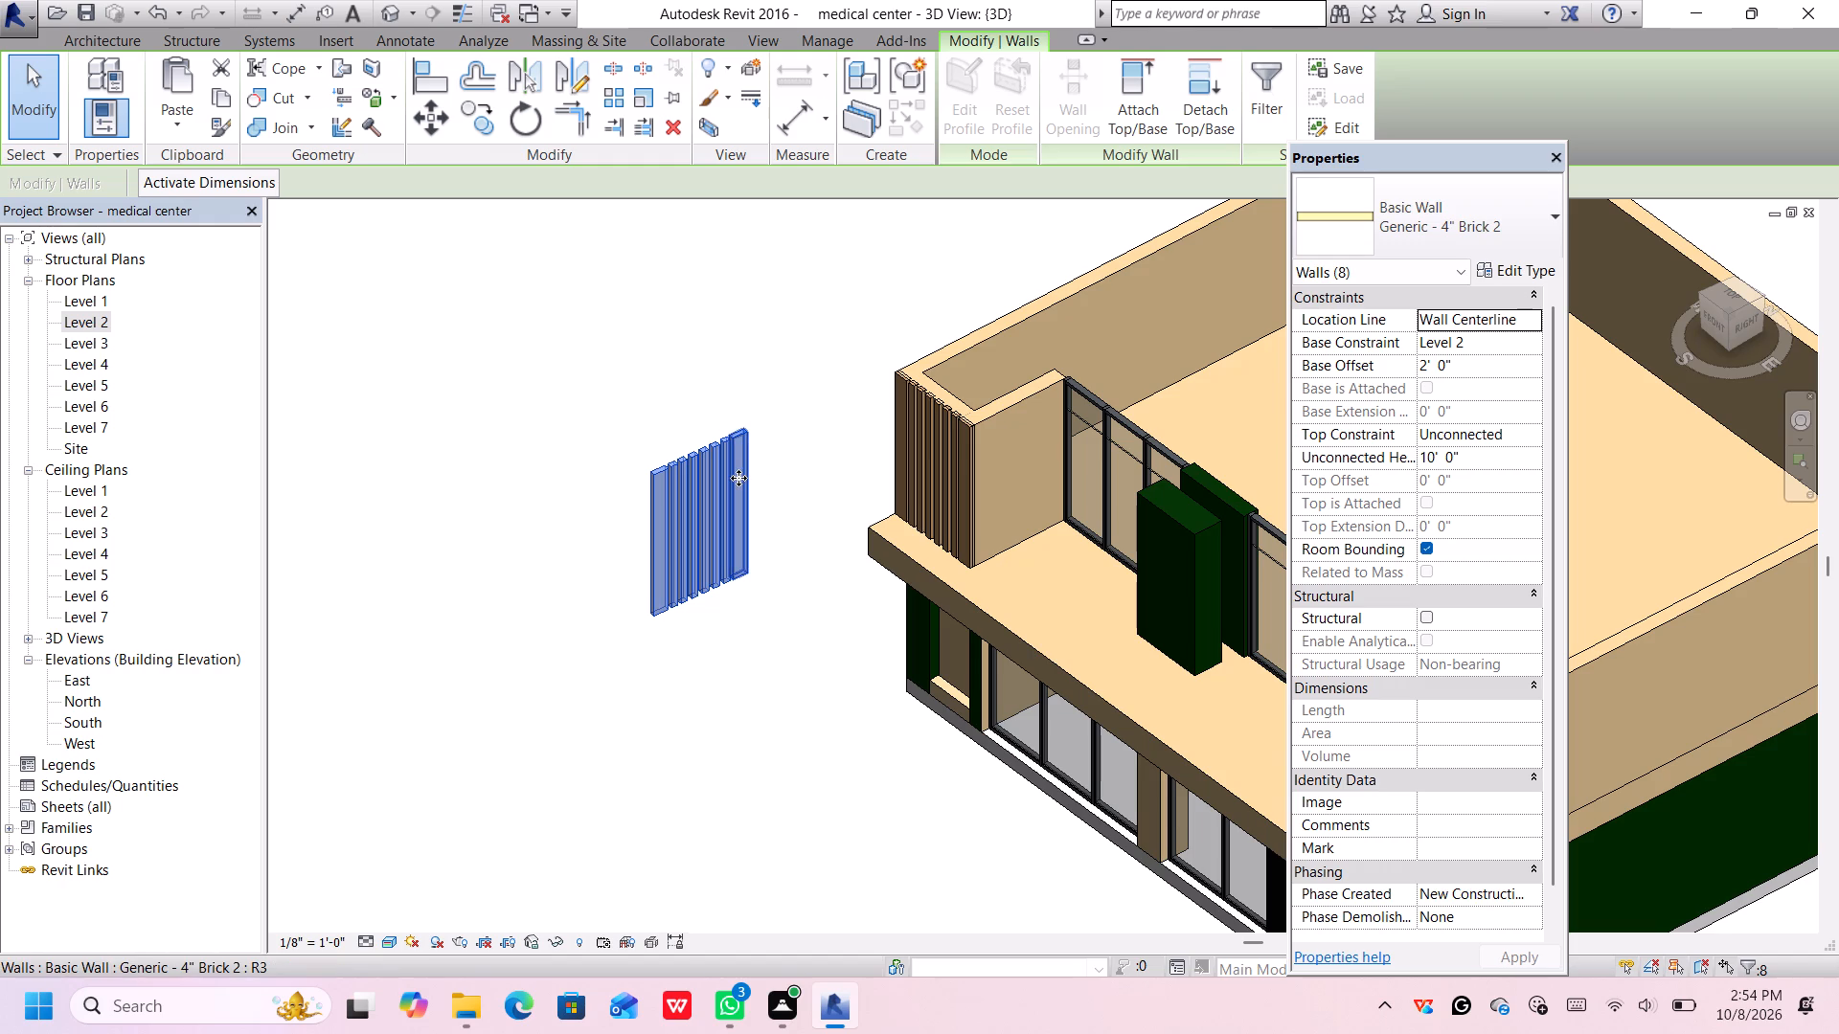
left_click(426, 108)
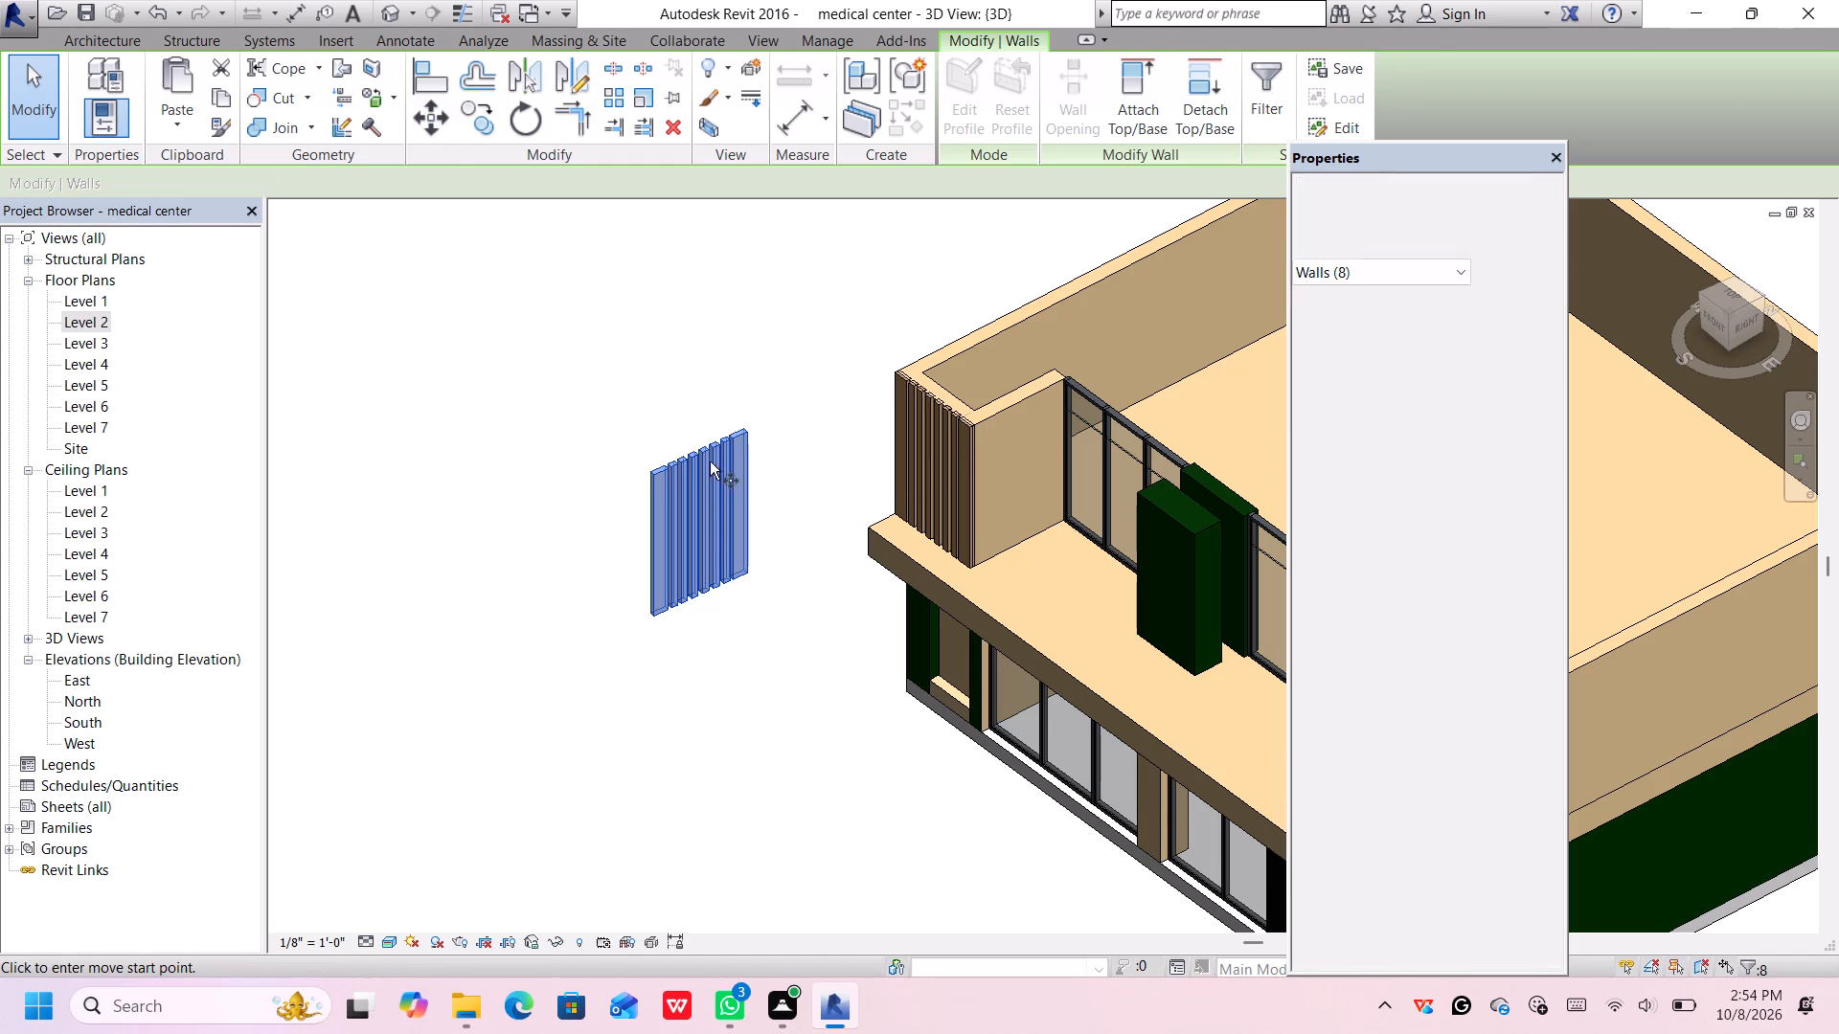
left_click(707, 508)
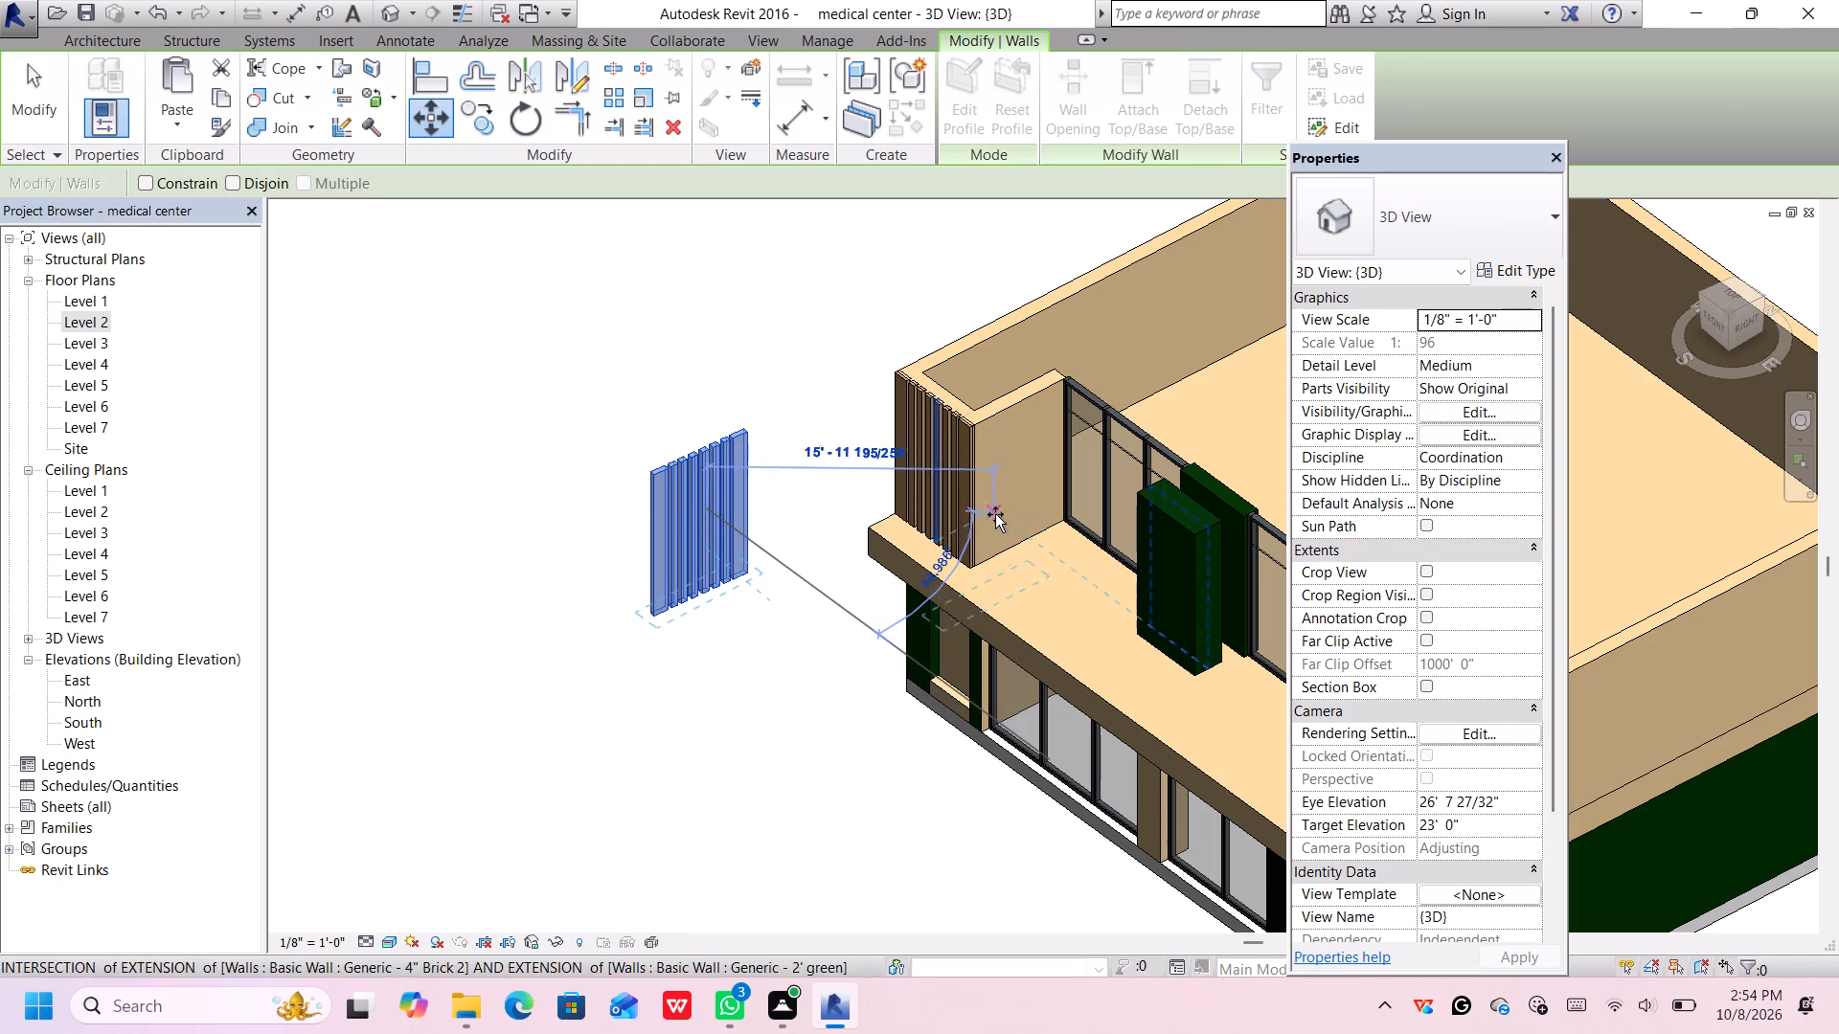
left_click(981, 569)
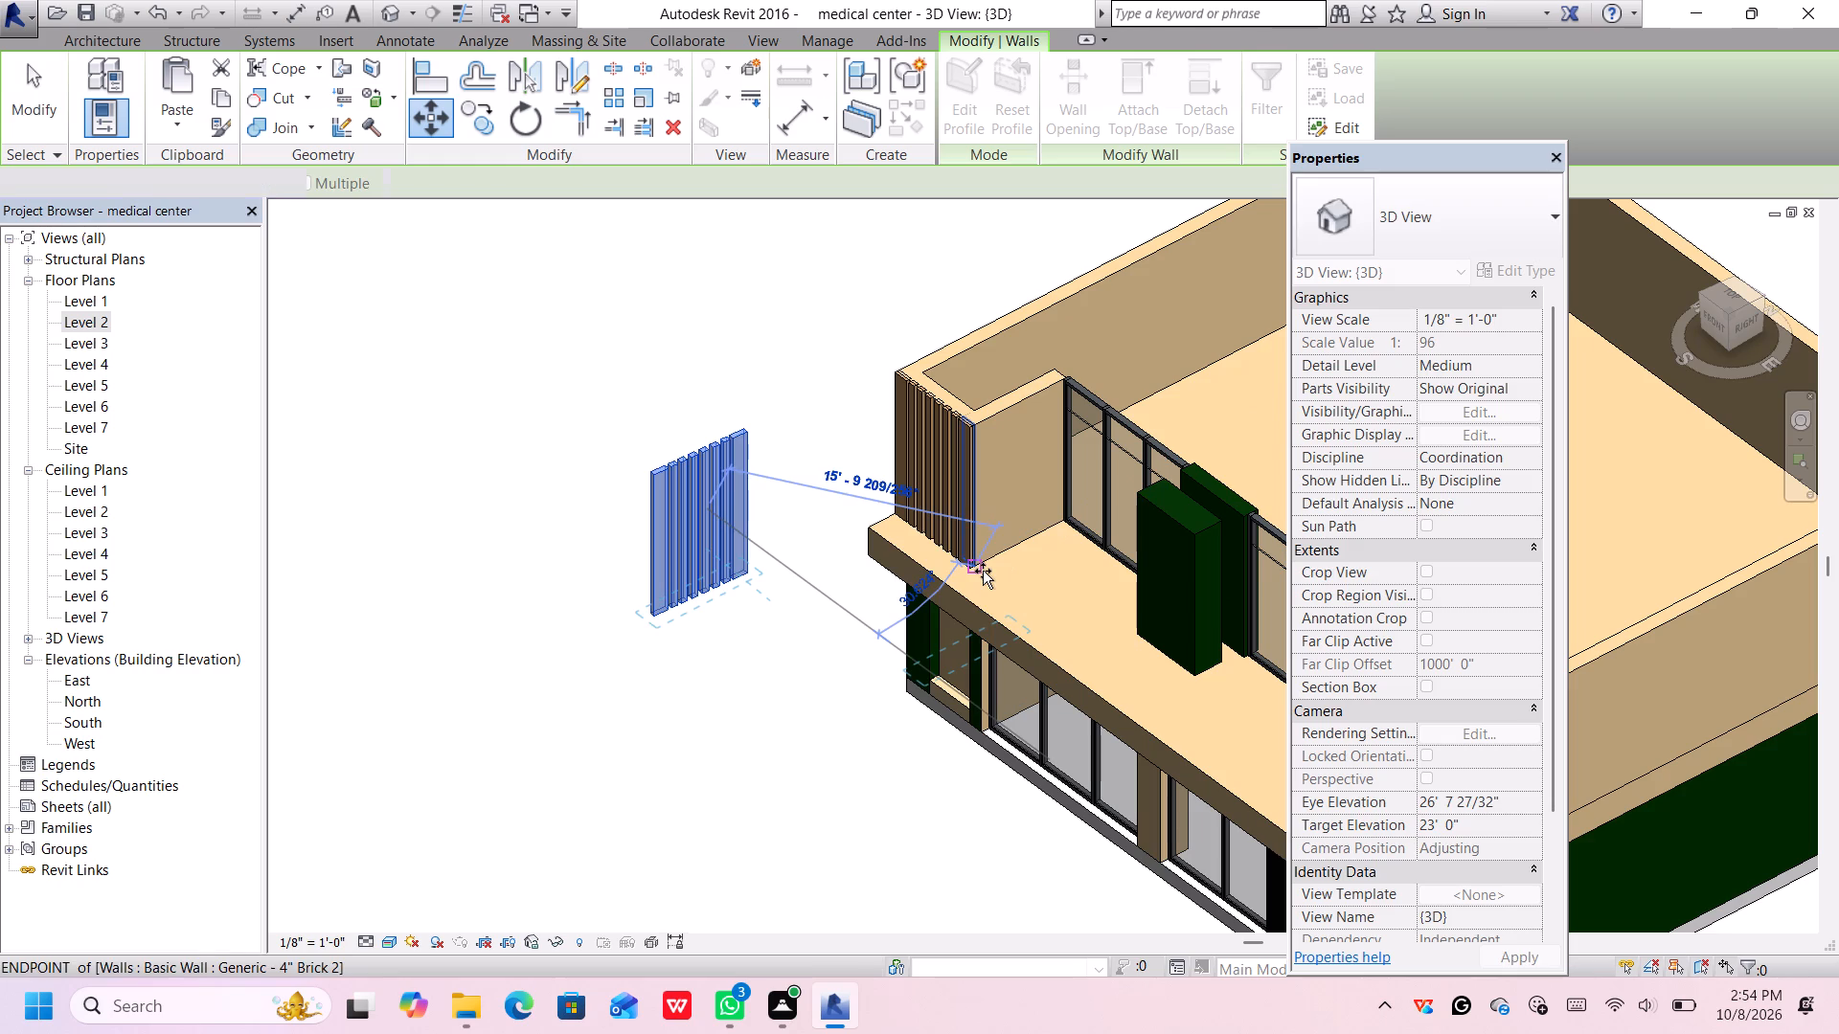
Nudge the rotated slat set along its own length until it stands over the terrace in front of the plain wall.
scroll(1001, 555, "up", 5)
middle_click_drag(1028, 531, 1024, 528)
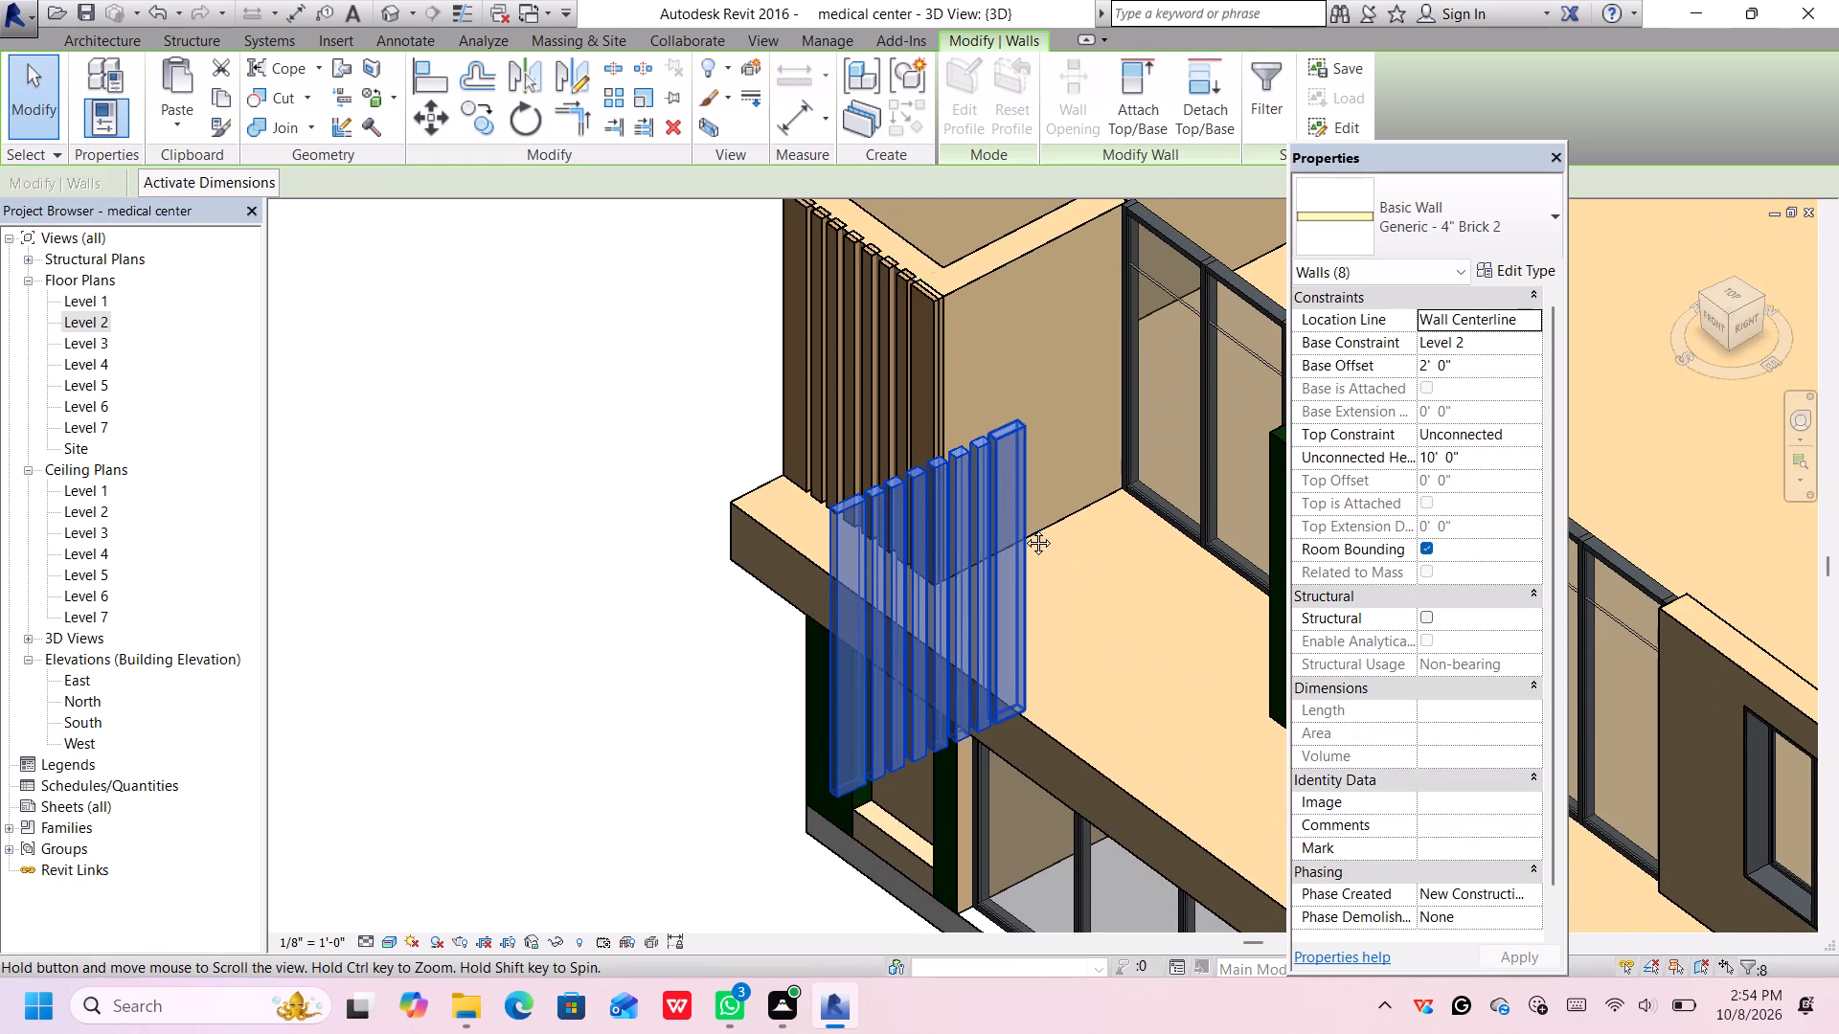
middle_click_drag(1024, 528, 986, 517)
key("Right")
key("Right")
key("Right")
key("Right")
key("Right")
key("Right")
key("Right")
key("Right")
key("Right")
key("Right")
key("Right")
key("Right")
key("Right")
key("Right")
key("Right")
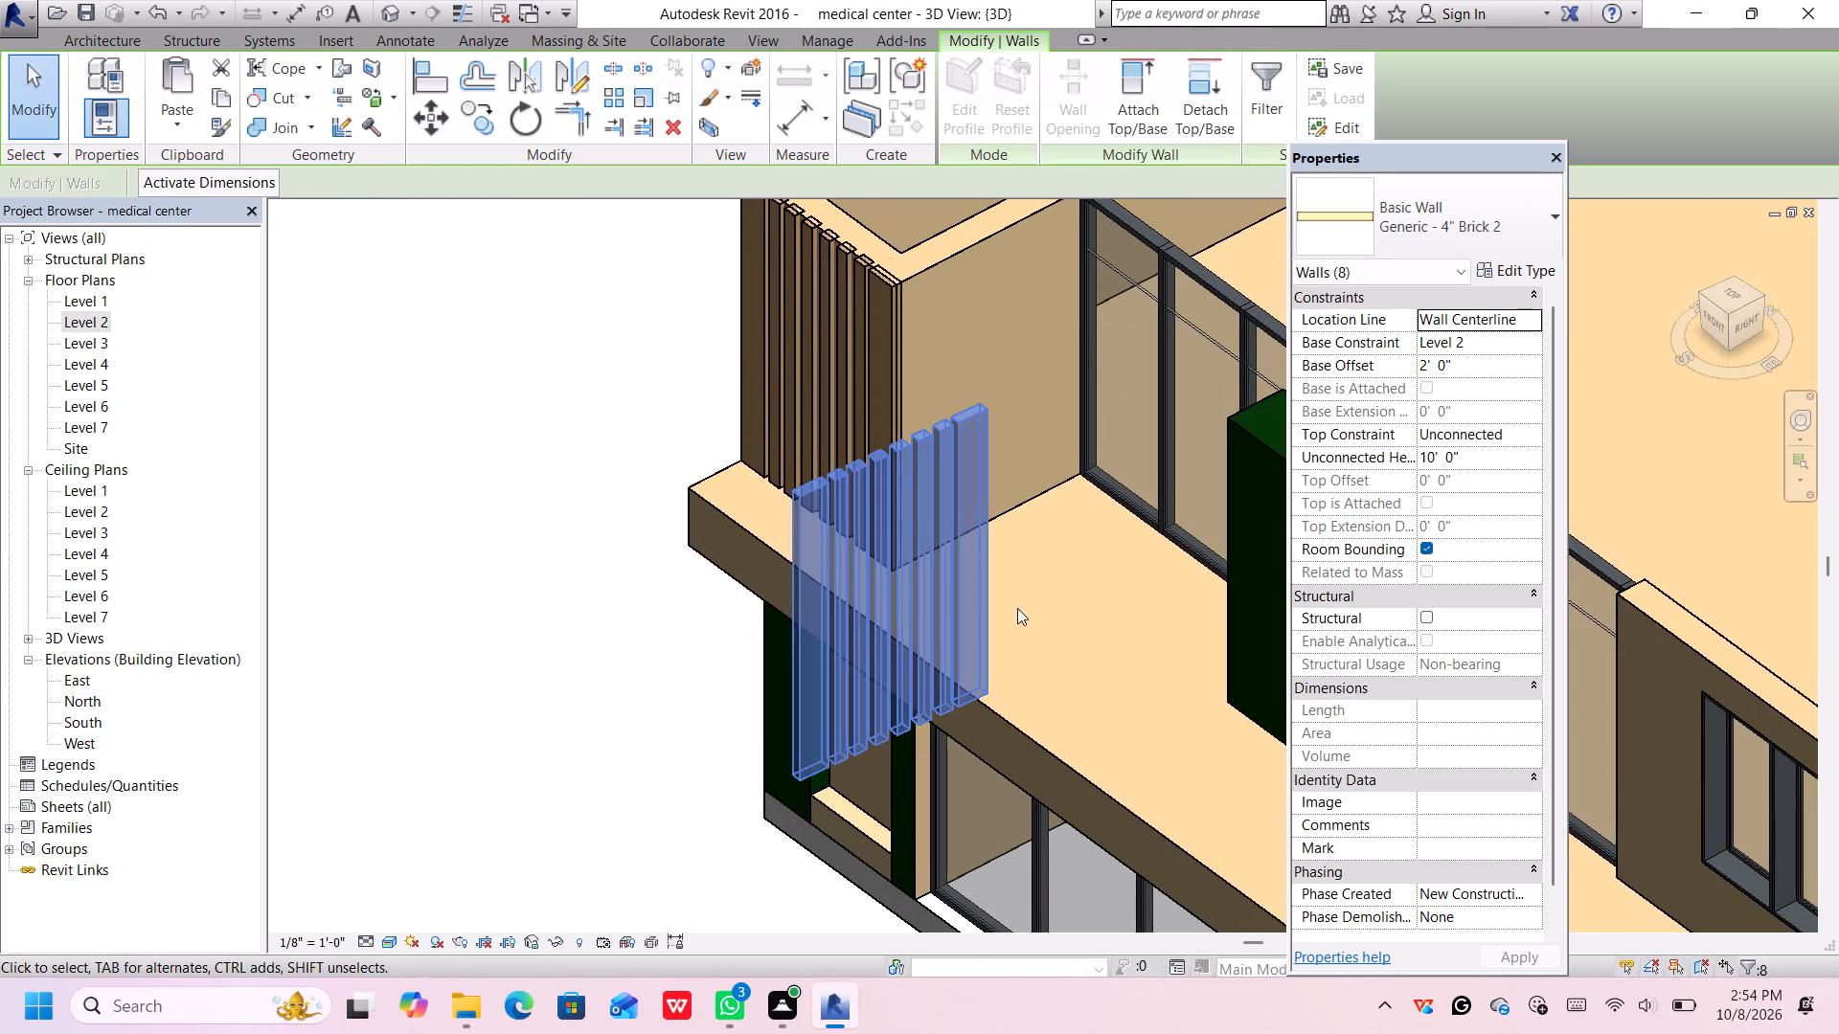
key("Right")
key("Right")
key("Right")
key("Right")
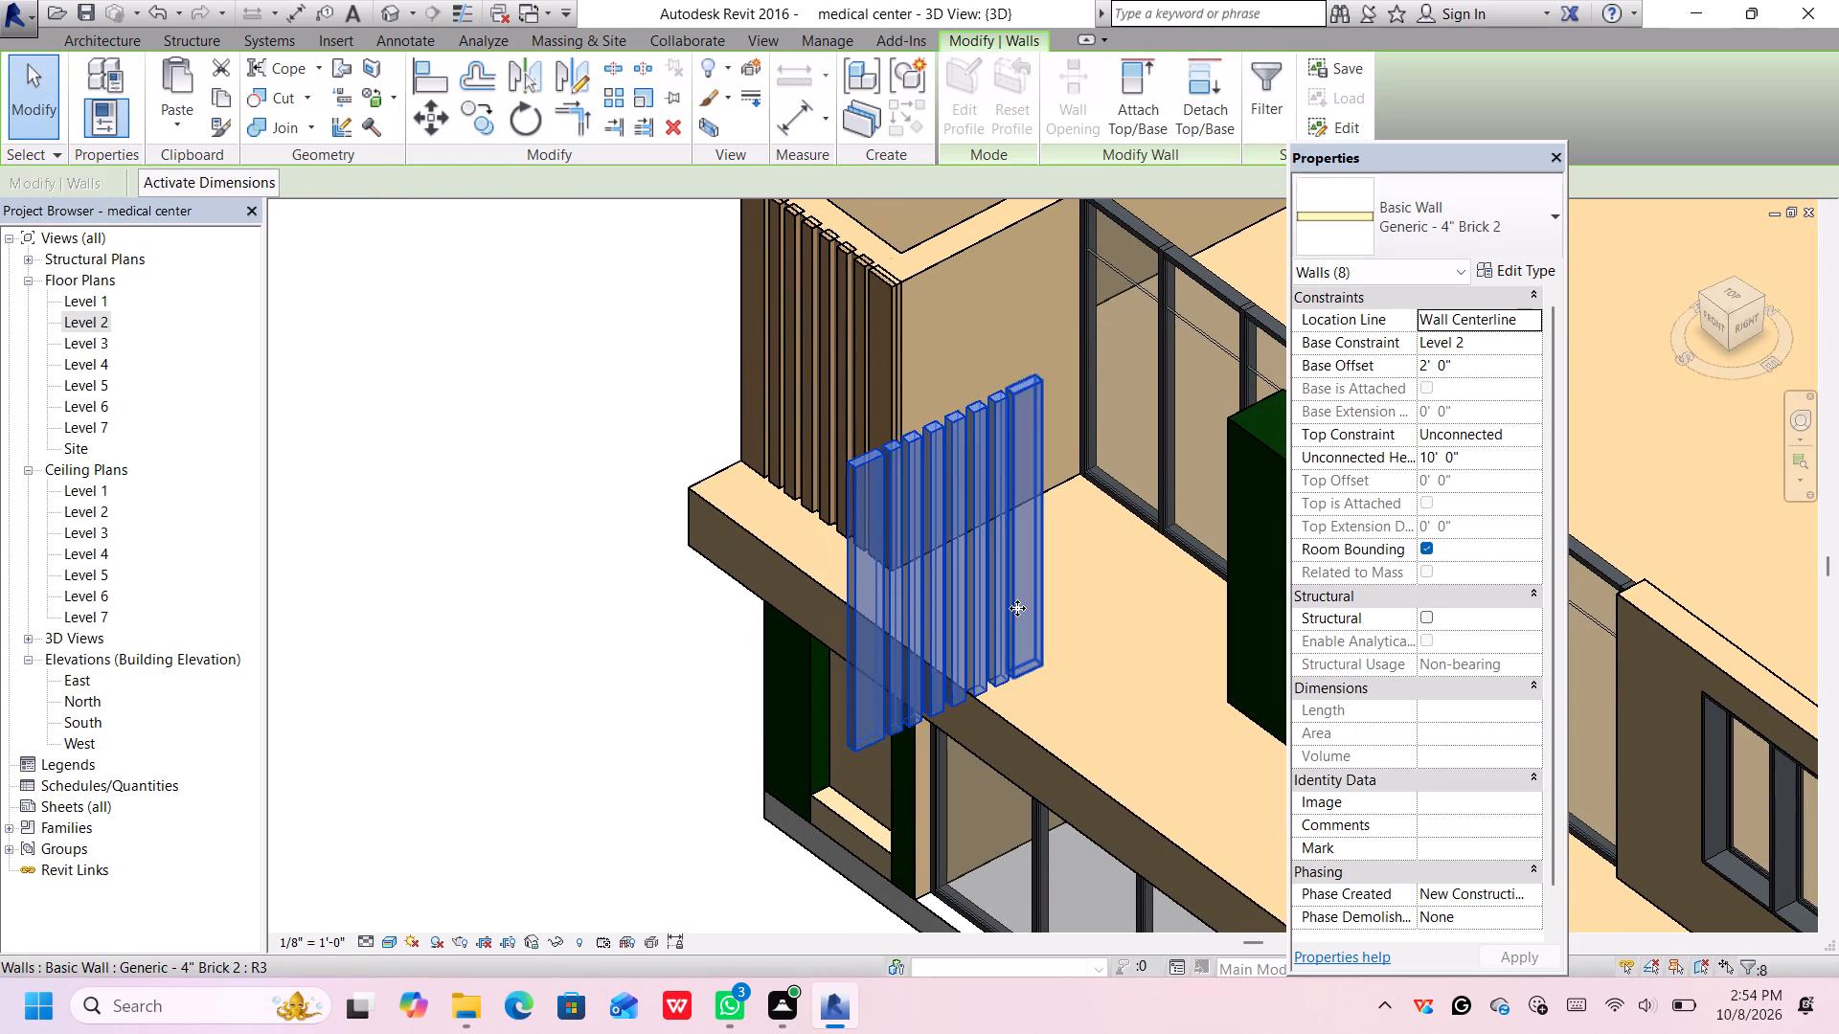
key("Right")
key("Right")
key("Right")
key("Right")
key("Right")
key("Right")
key("Right")
key("Right")
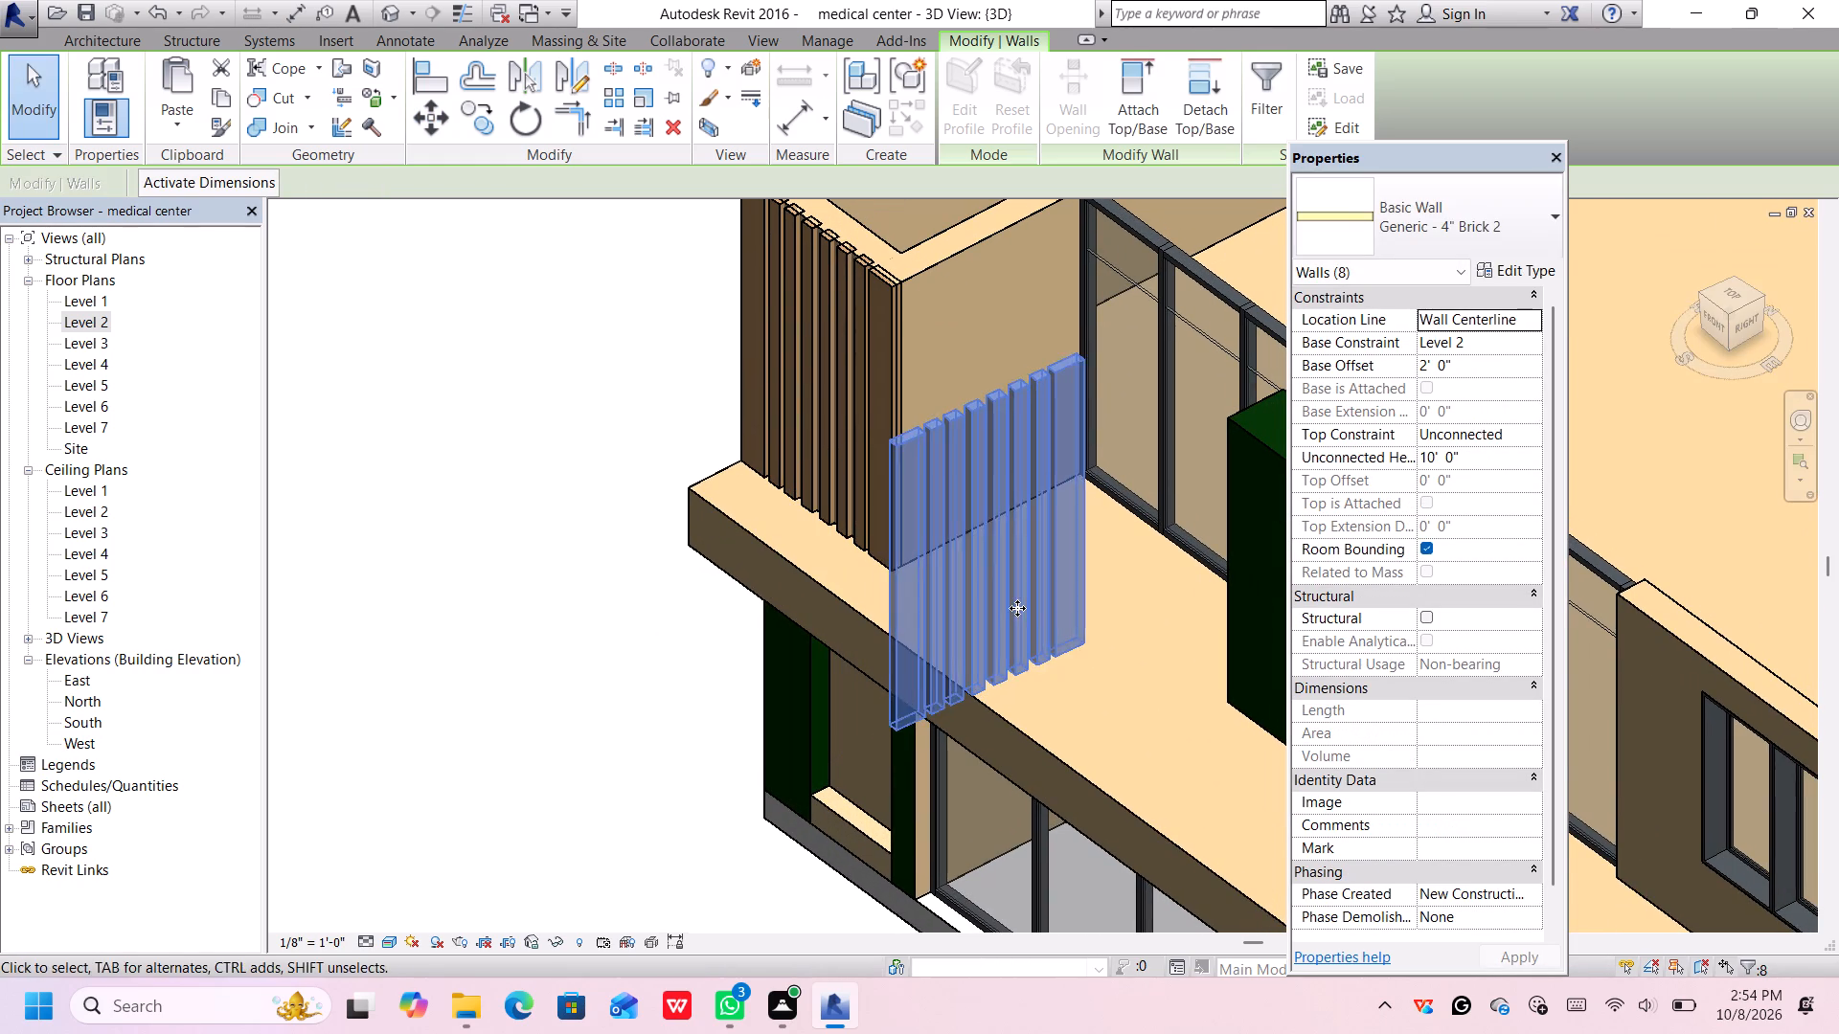
key("Right")
key("Right")
key("Right")
key("Right")
key("Right")
key("Right")
key("Right")
key("Right")
key("Right")
key("Right")
key("Right")
key("Right")
key("Right")
key("Right")
key("Right")
key("Right")
key("Right")
key("Right")
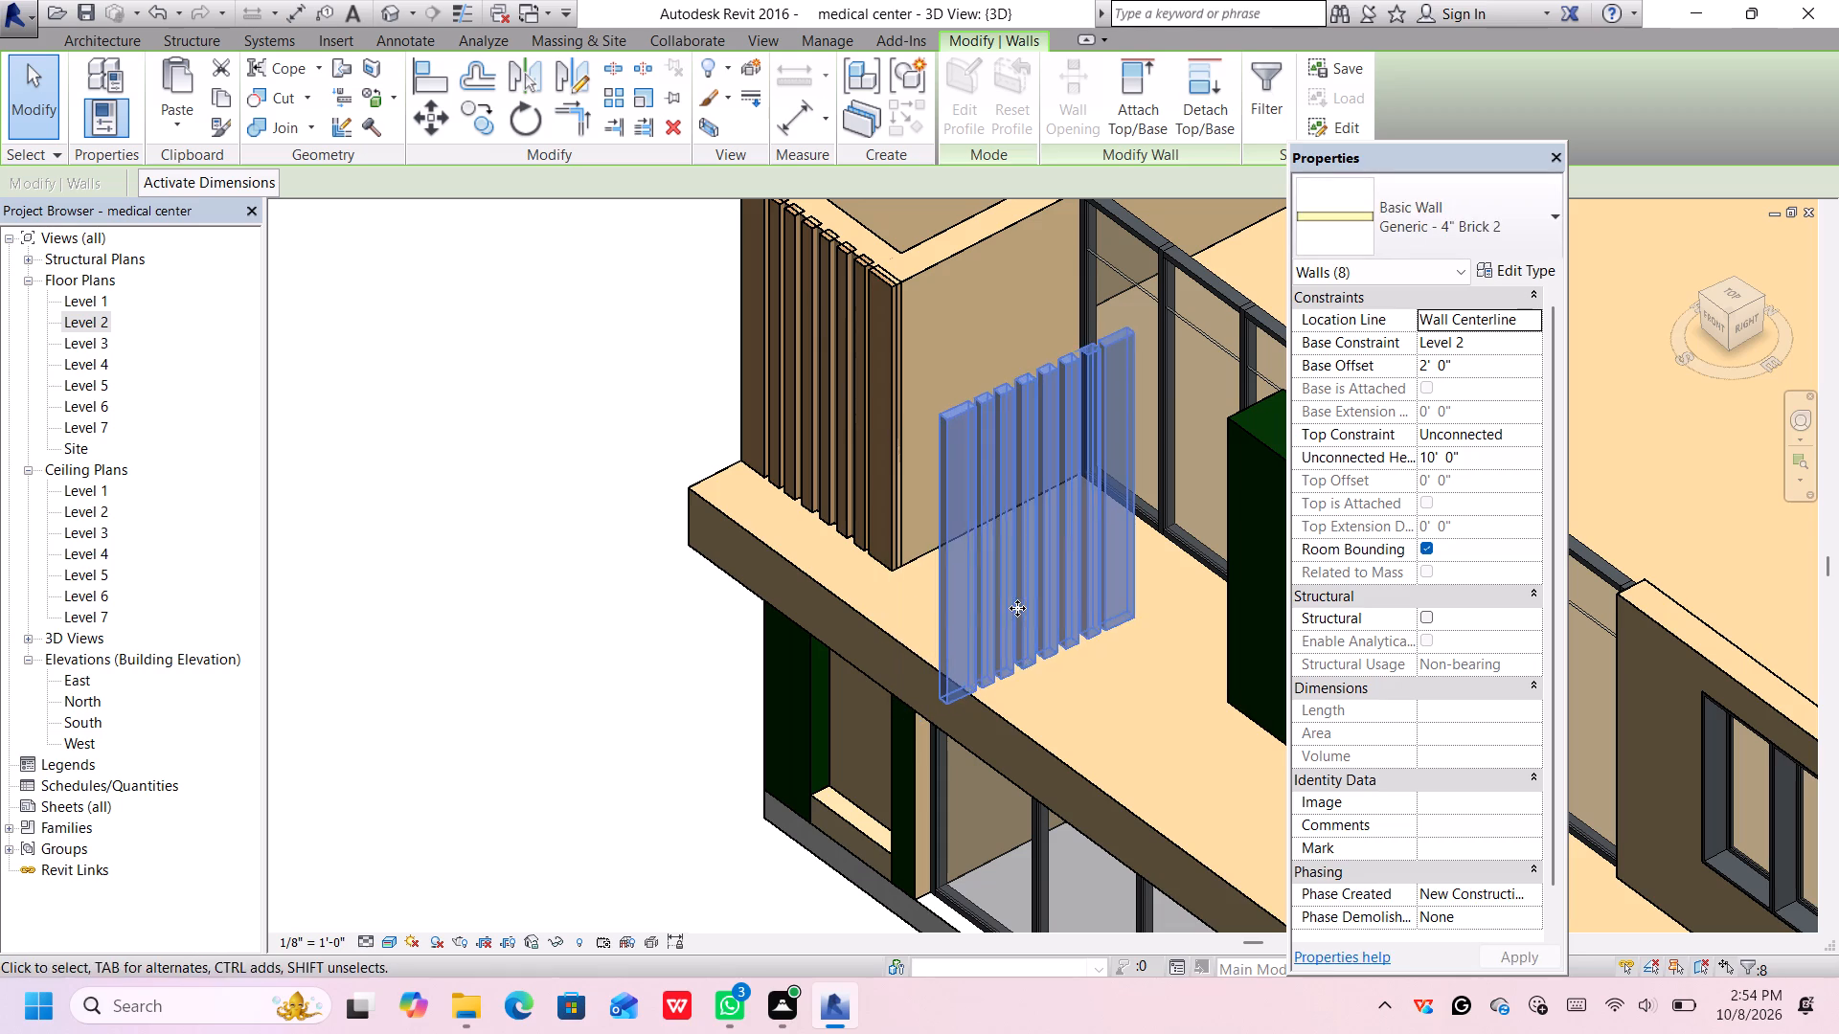
key("Right")
key("Right")
key("Right")
key("Right")
key("Right")
key("Right")
key("Right")
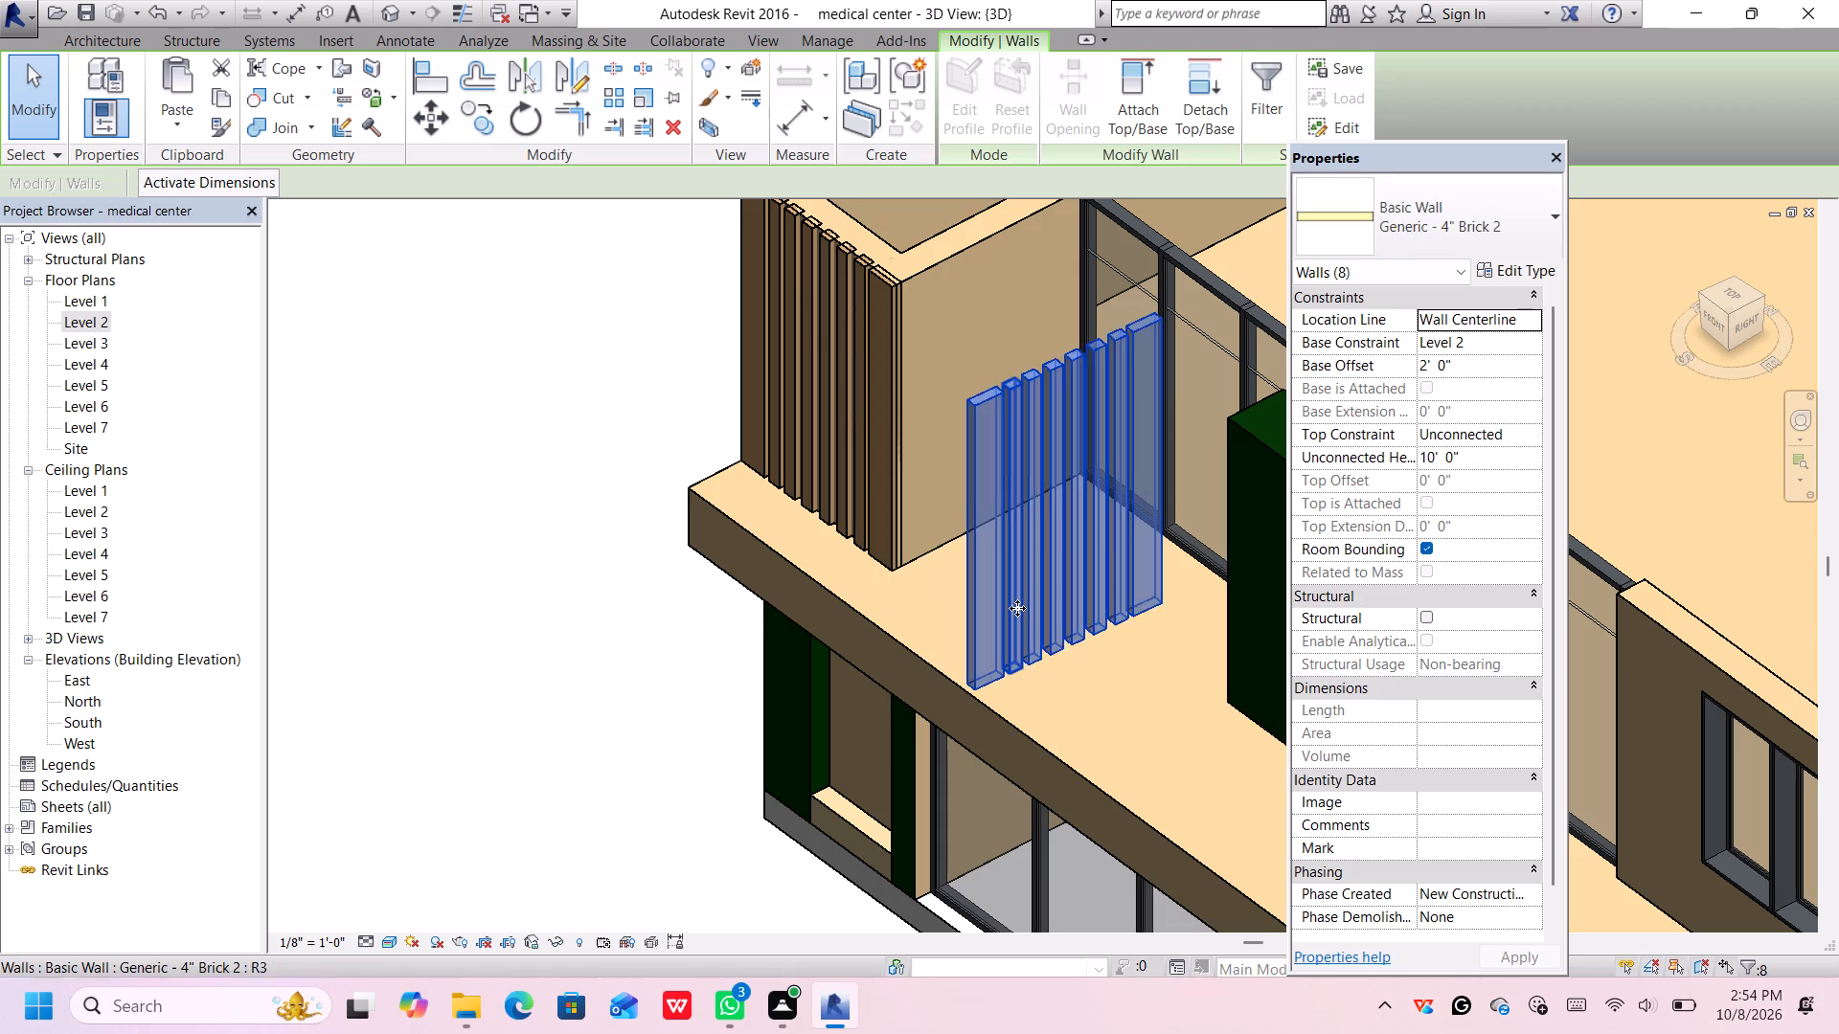
Nudge the slat set across the terrace toward the plain wall face beside the original corner slats.
key("Down")
key("Down")
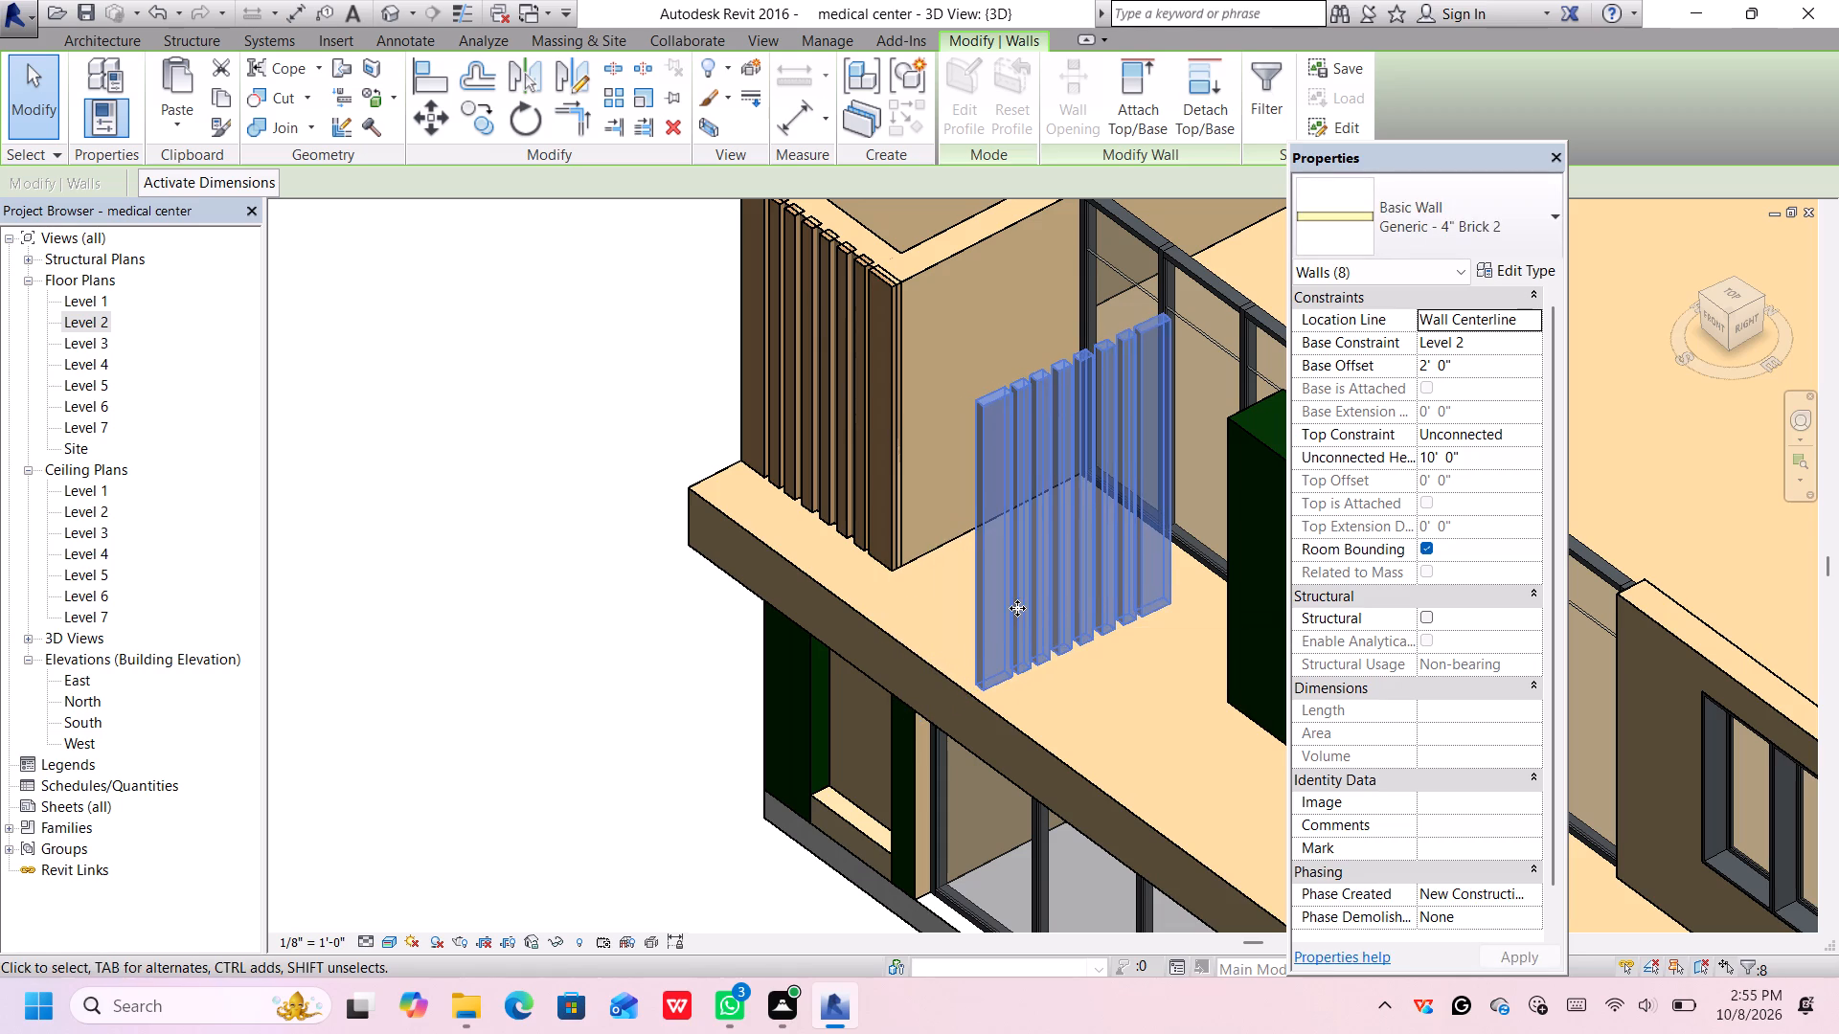
key("Up")
key("Up")
key("Up")
key("Up")
key("Up")
key("Up")
key("Up")
key("Up")
key("Up")
key("Up")
key("Up")
key("Up")
key("Up")
key("Up")
key("Up")
key("Up")
key("Up")
key("Up")
key("Up")
key("Up")
key("Up")
key("Up")
key("Up")
key("Up")
key("Up")
key("Up")
key("Up")
key("Up")
key("Up")
key("Up")
key("Up")
key("Up")
key("Up")
key("Up")
key("Up")
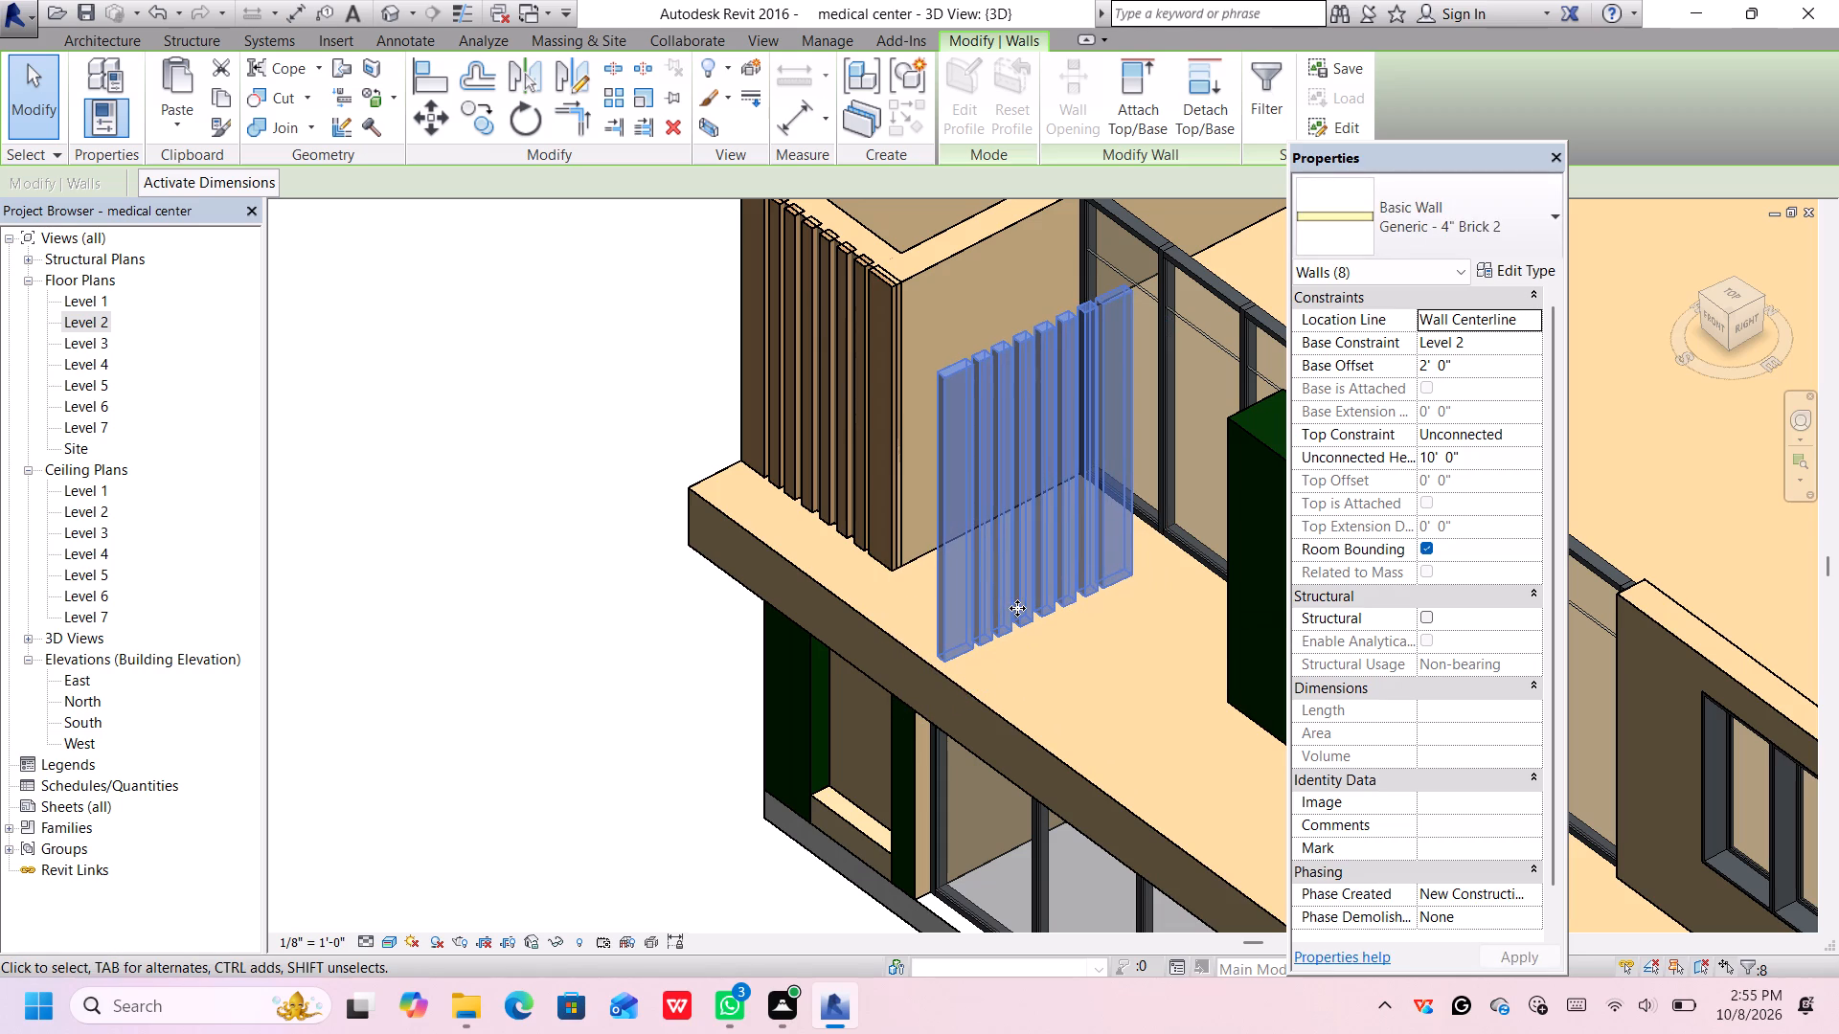
key("Up")
key("Up")
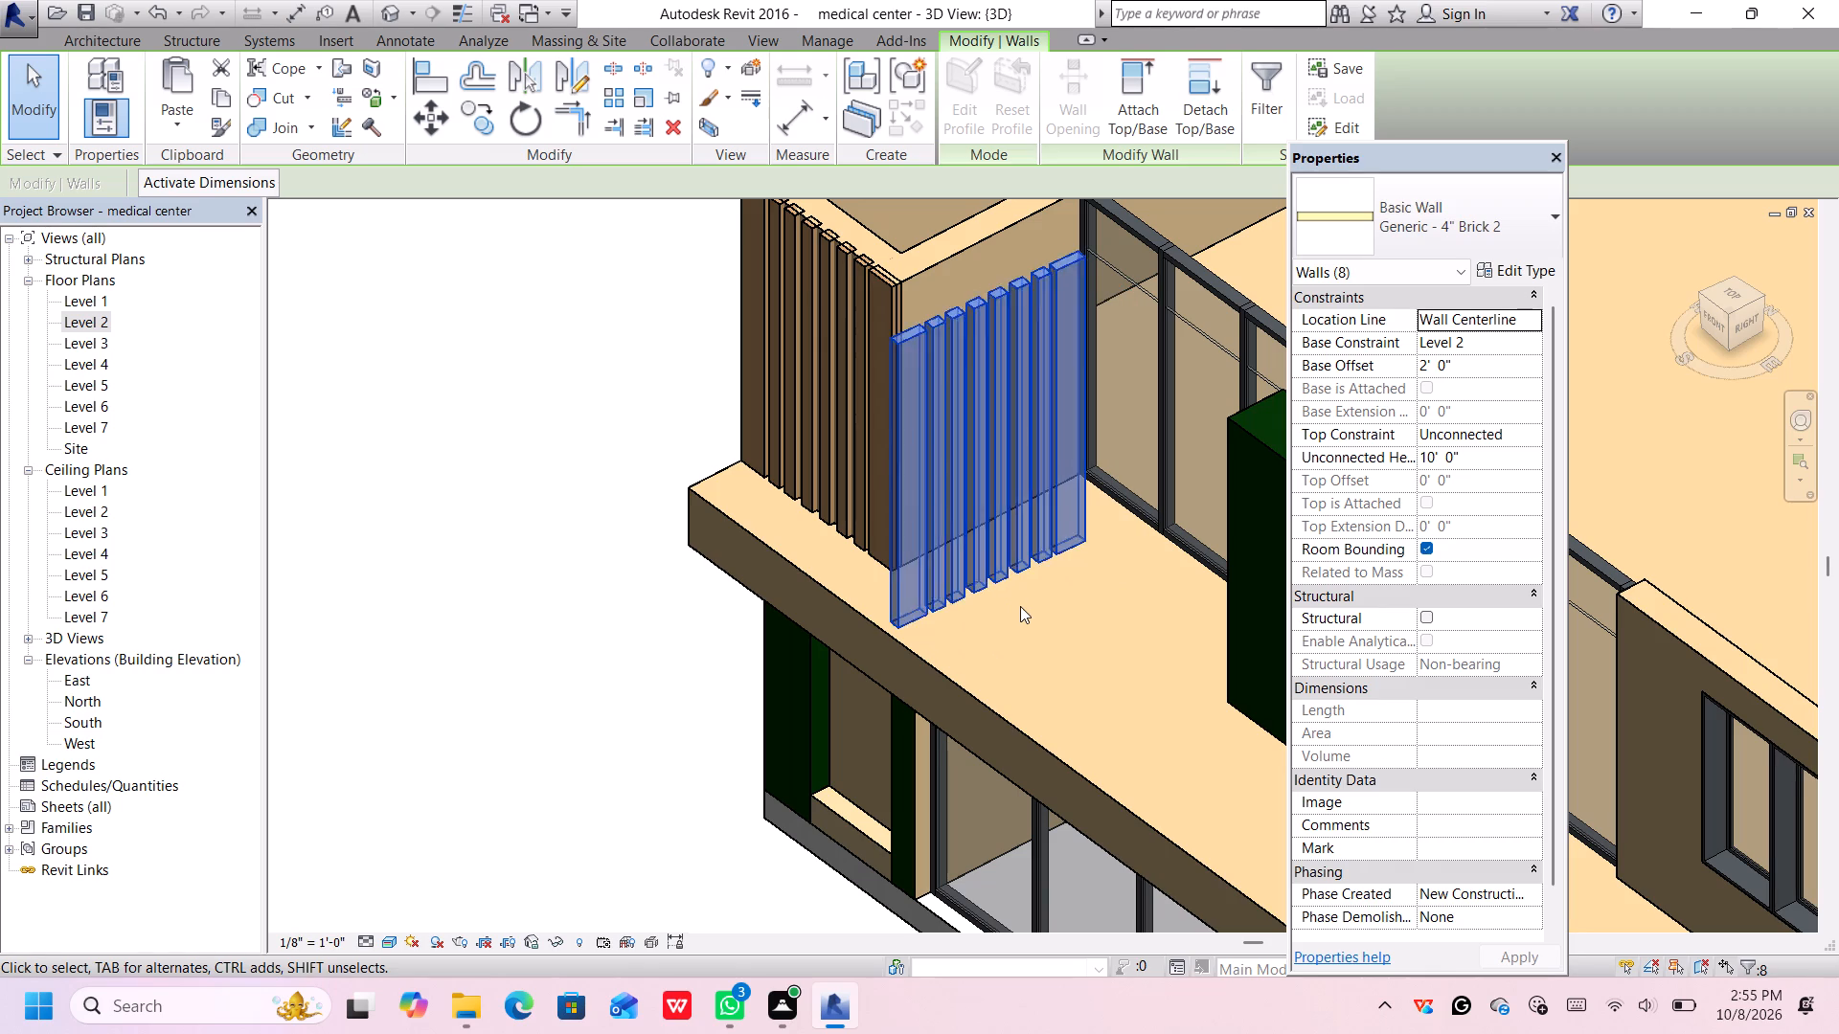
key("Up")
key("Up")
key("Up")
key("Up")
key("Up")
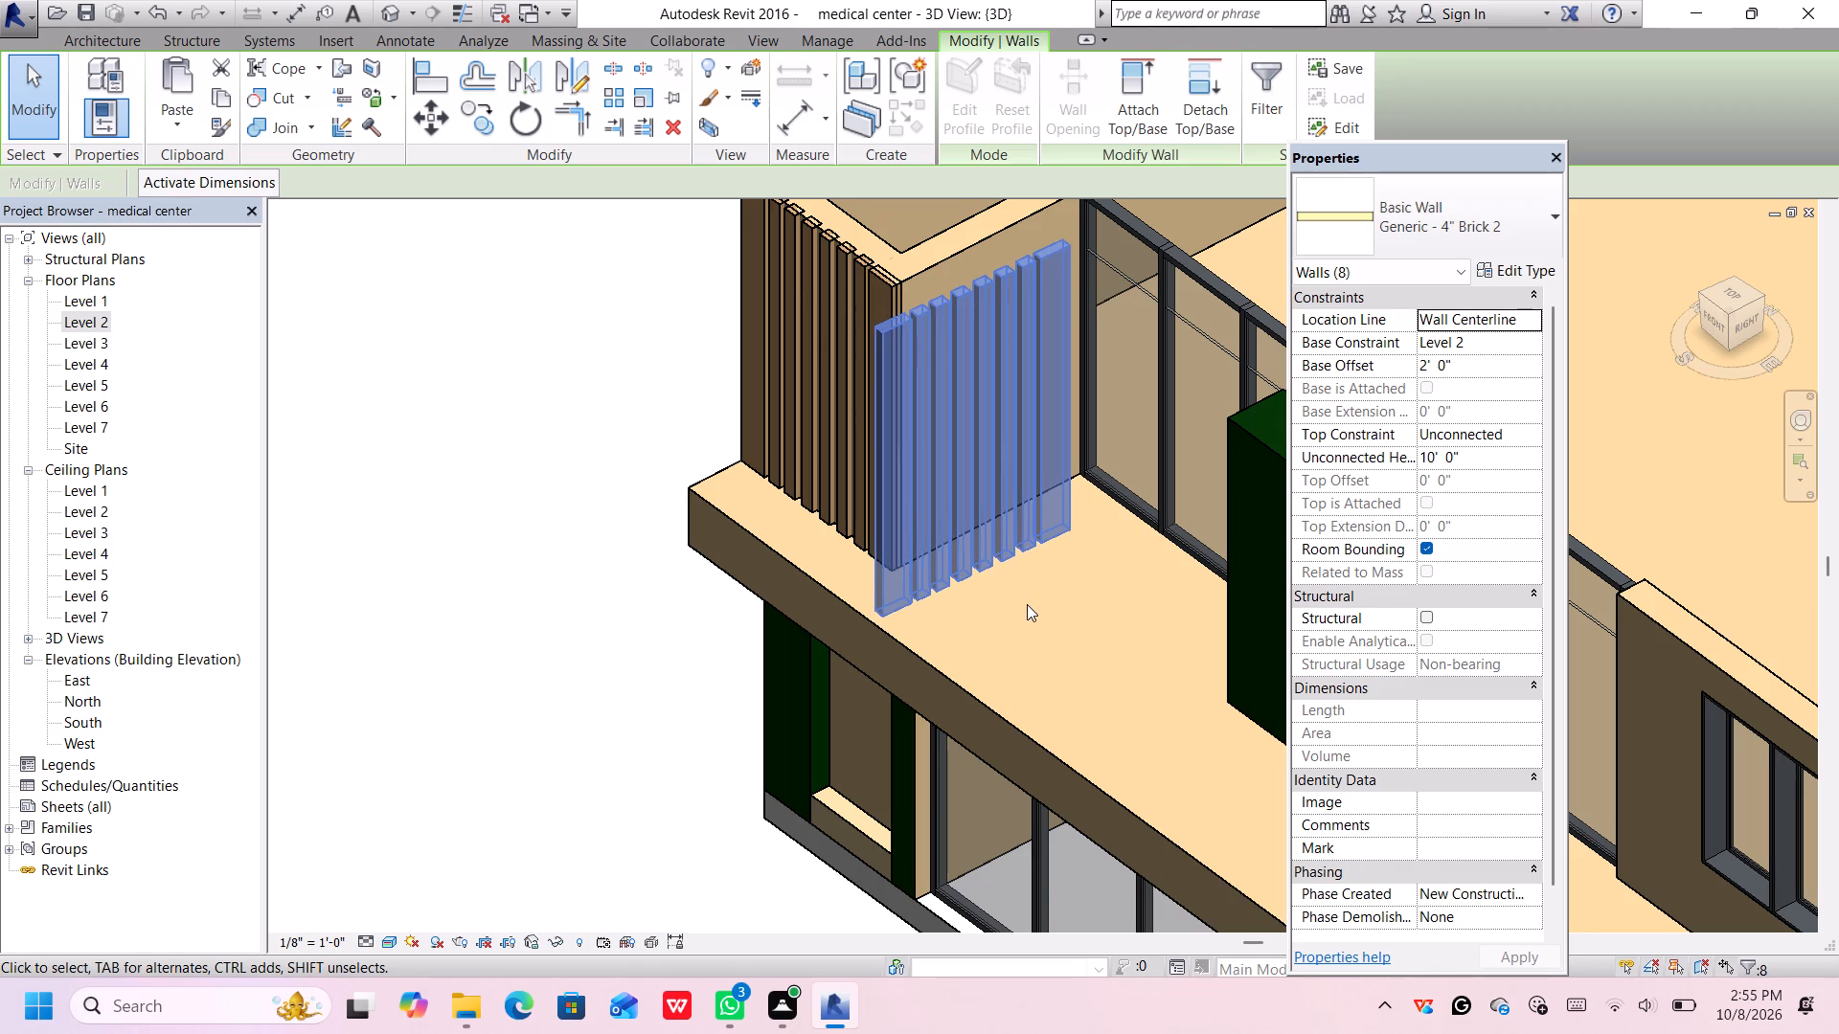
key("Up")
key("Up")
key("Up")
key("Up")
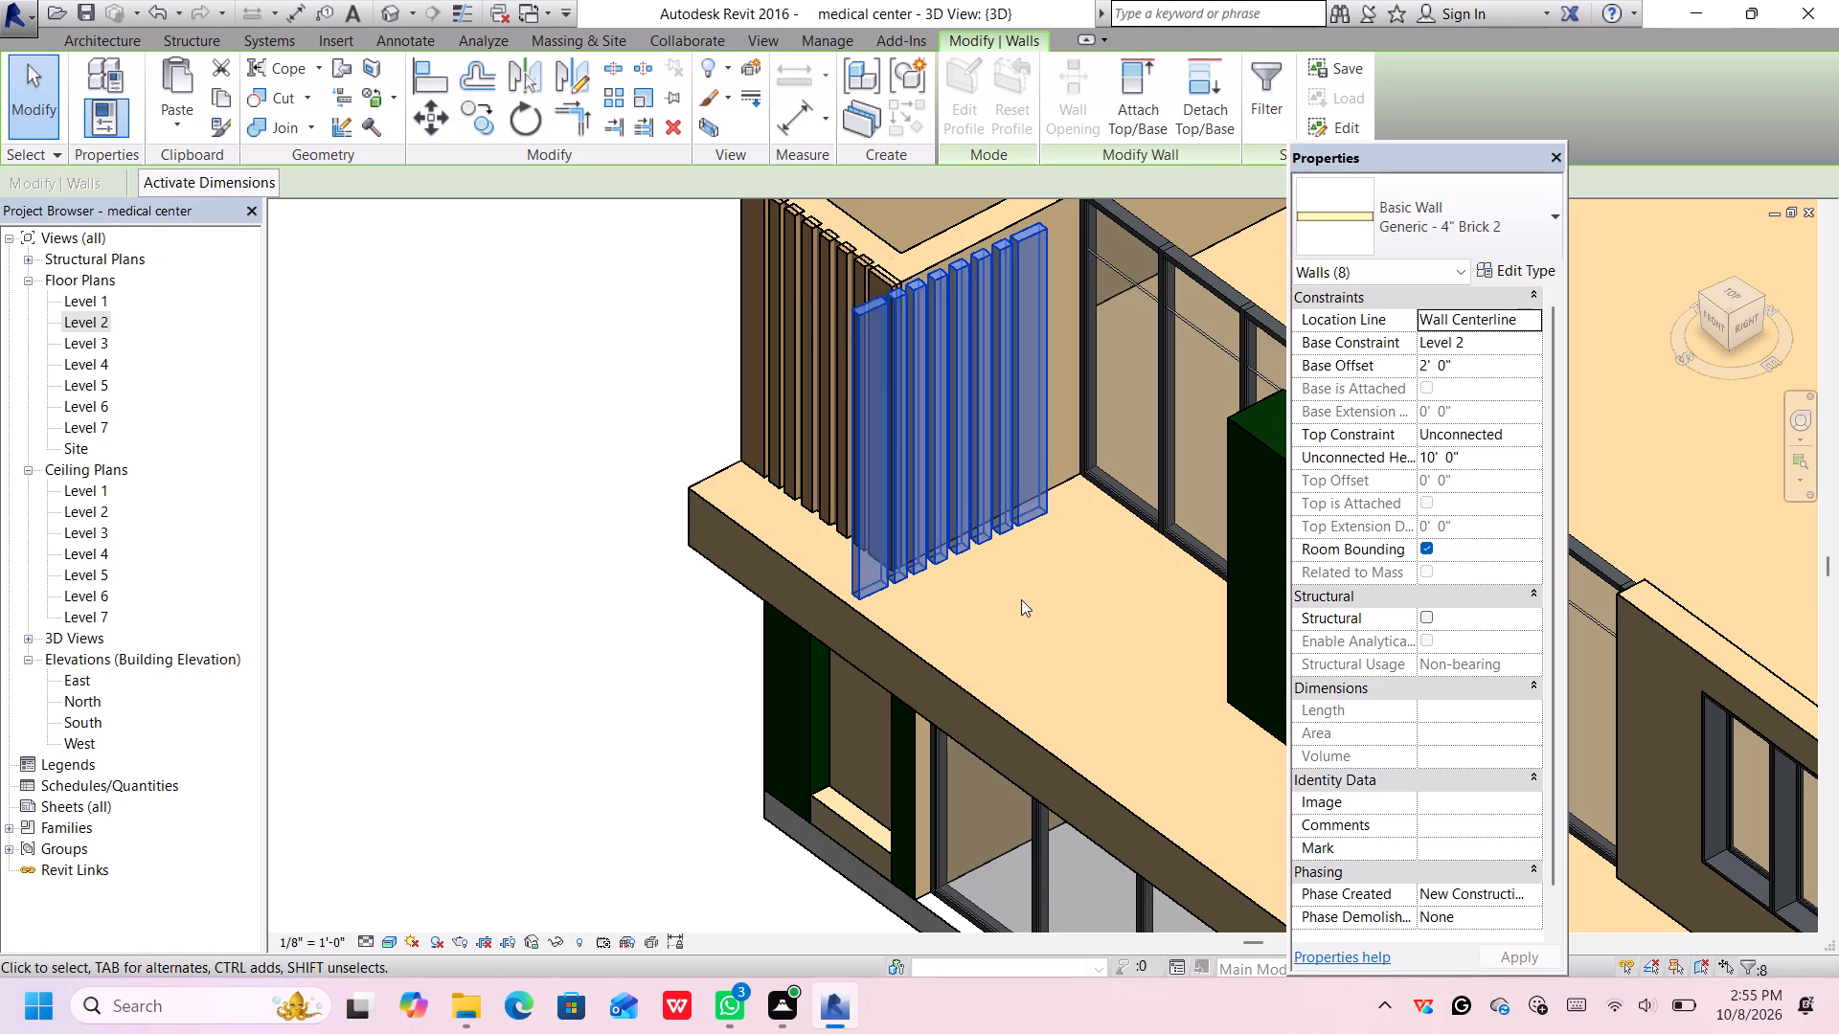
Nudge the slat set along the plain wall face so its outer slat meets the corner of the original slats.
key("0")
key("0")
key("Right")
key("Right")
key("Right")
key("Right")
key("Right")
key("Right")
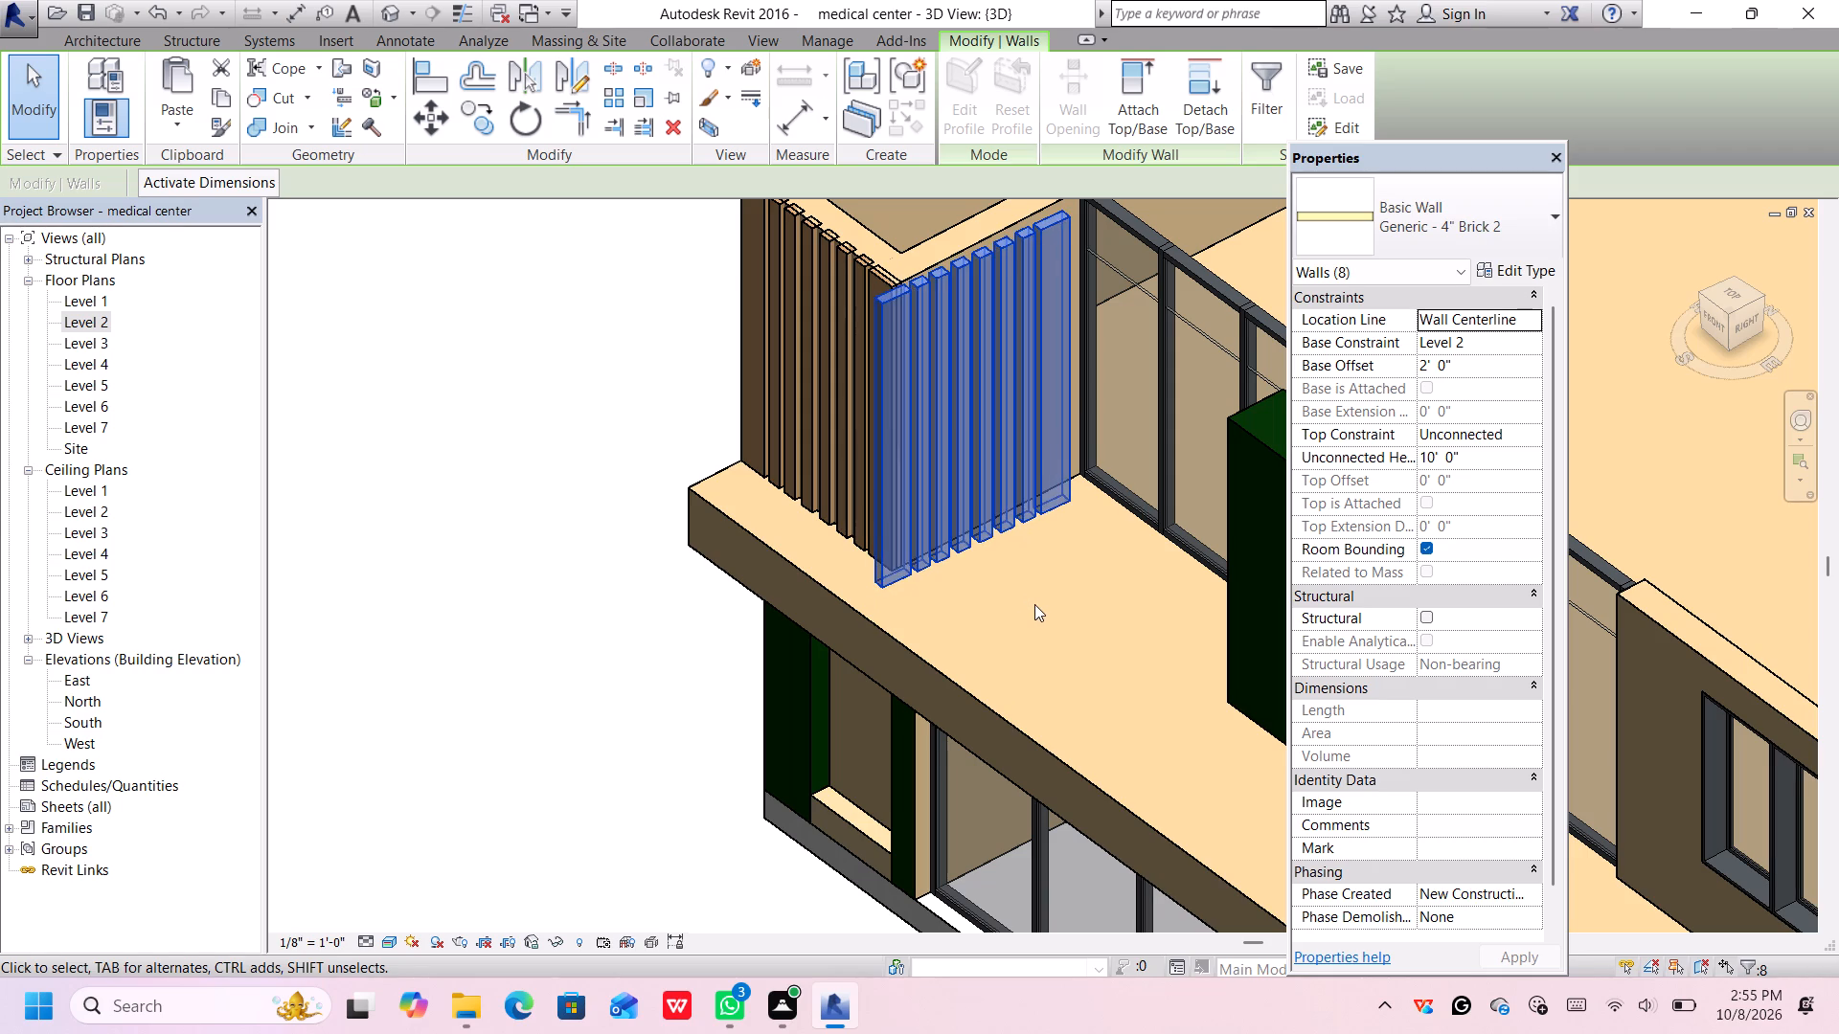
key("Right")
key("Right")
key("Right")
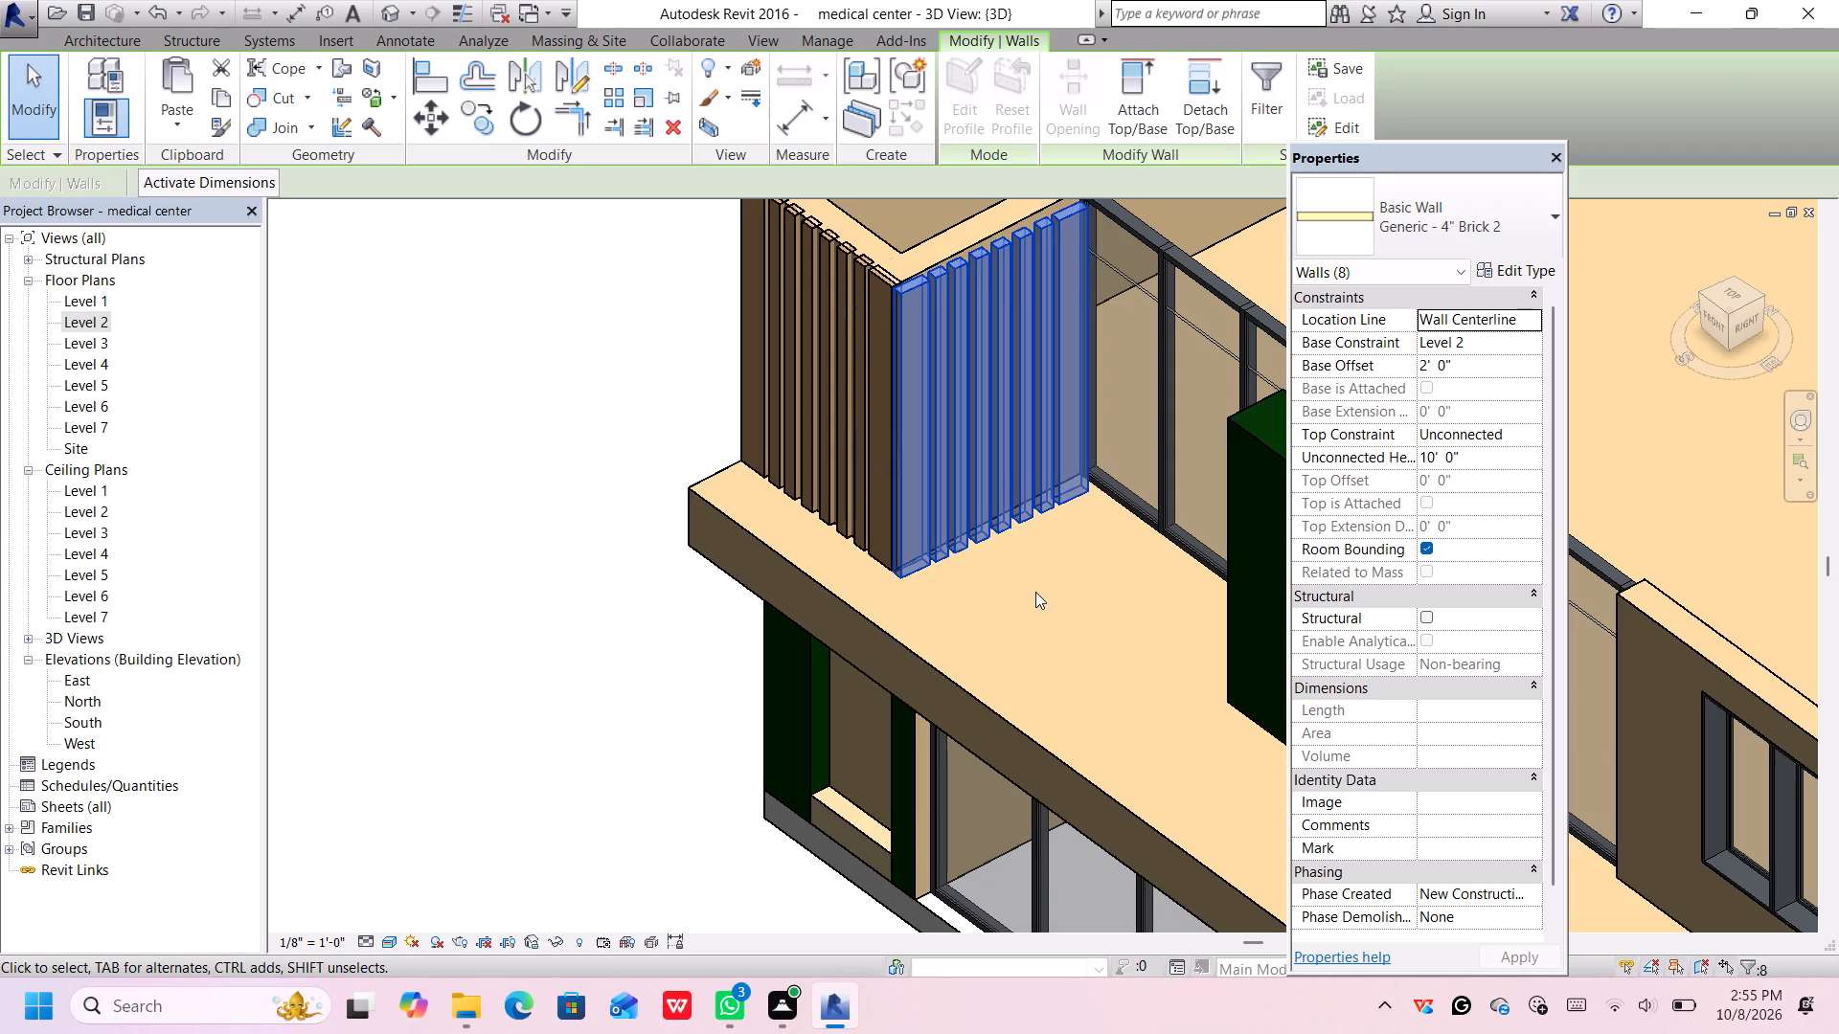
Fine-tune the slat set by nudging it off the wall face and back in toward the corner of the original slats.
key("Right")
key("Down")
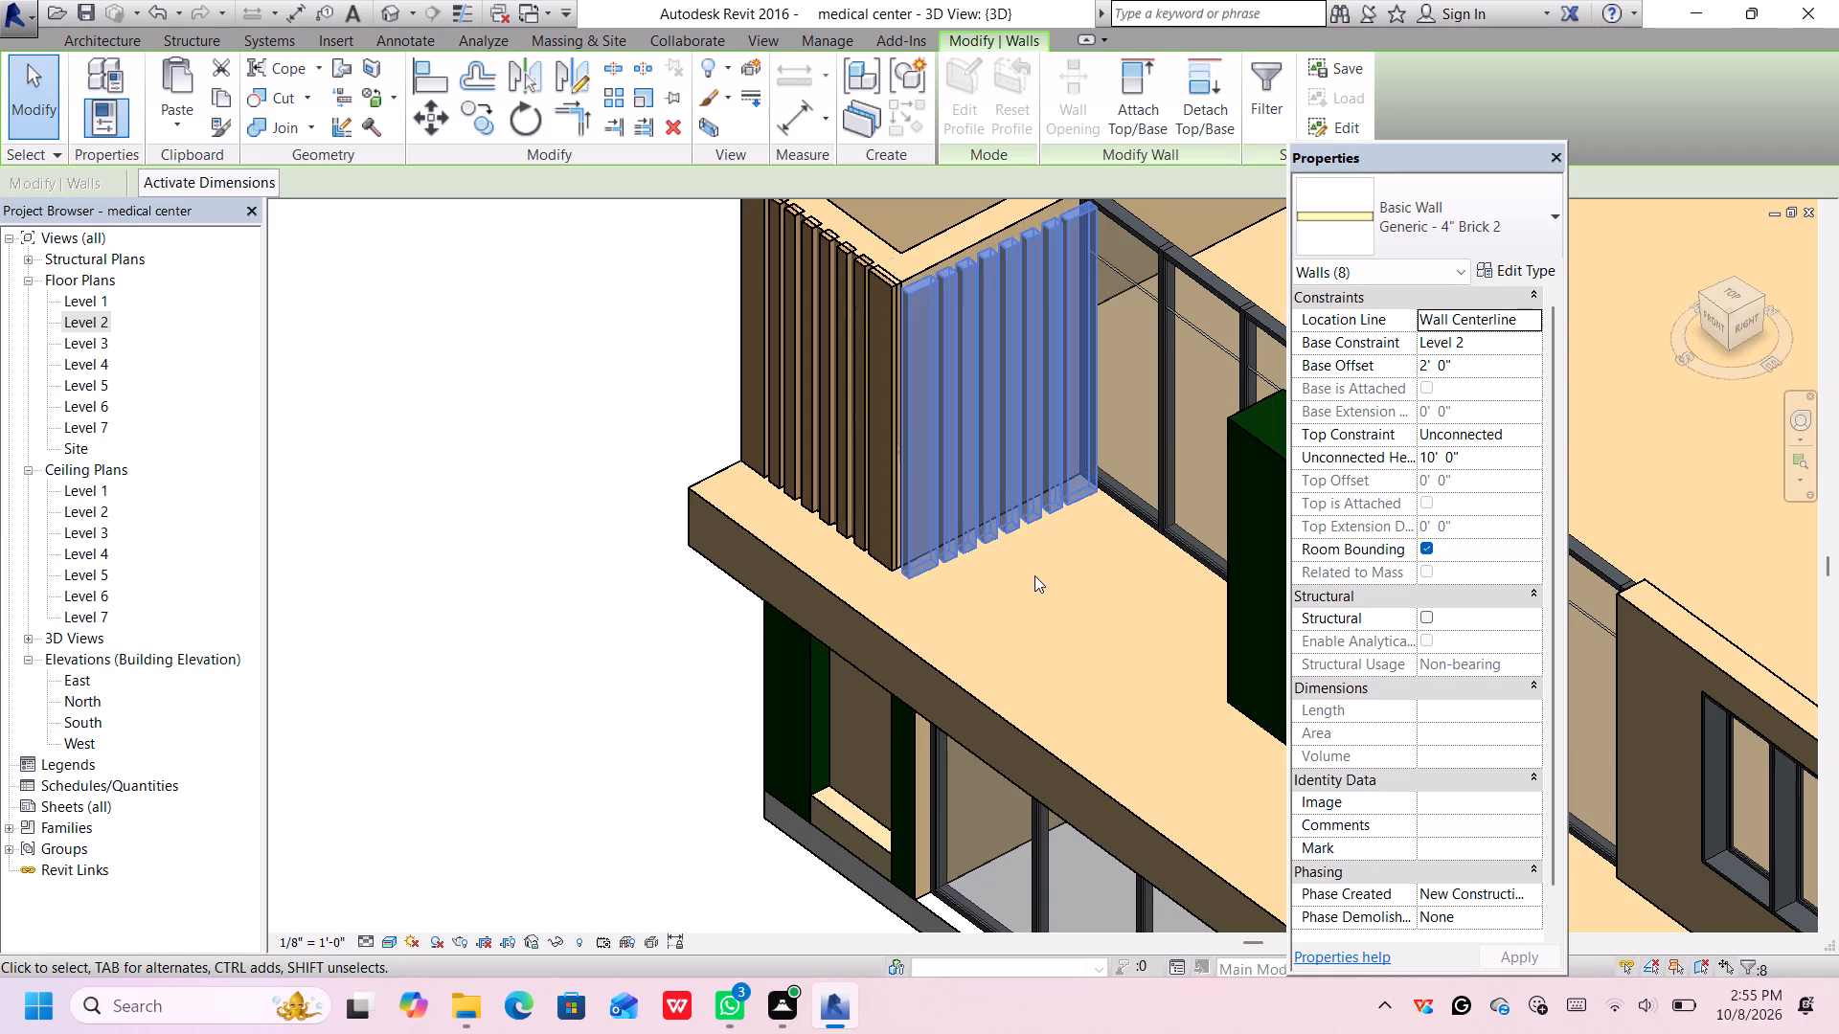
key("Up")
key("Up")
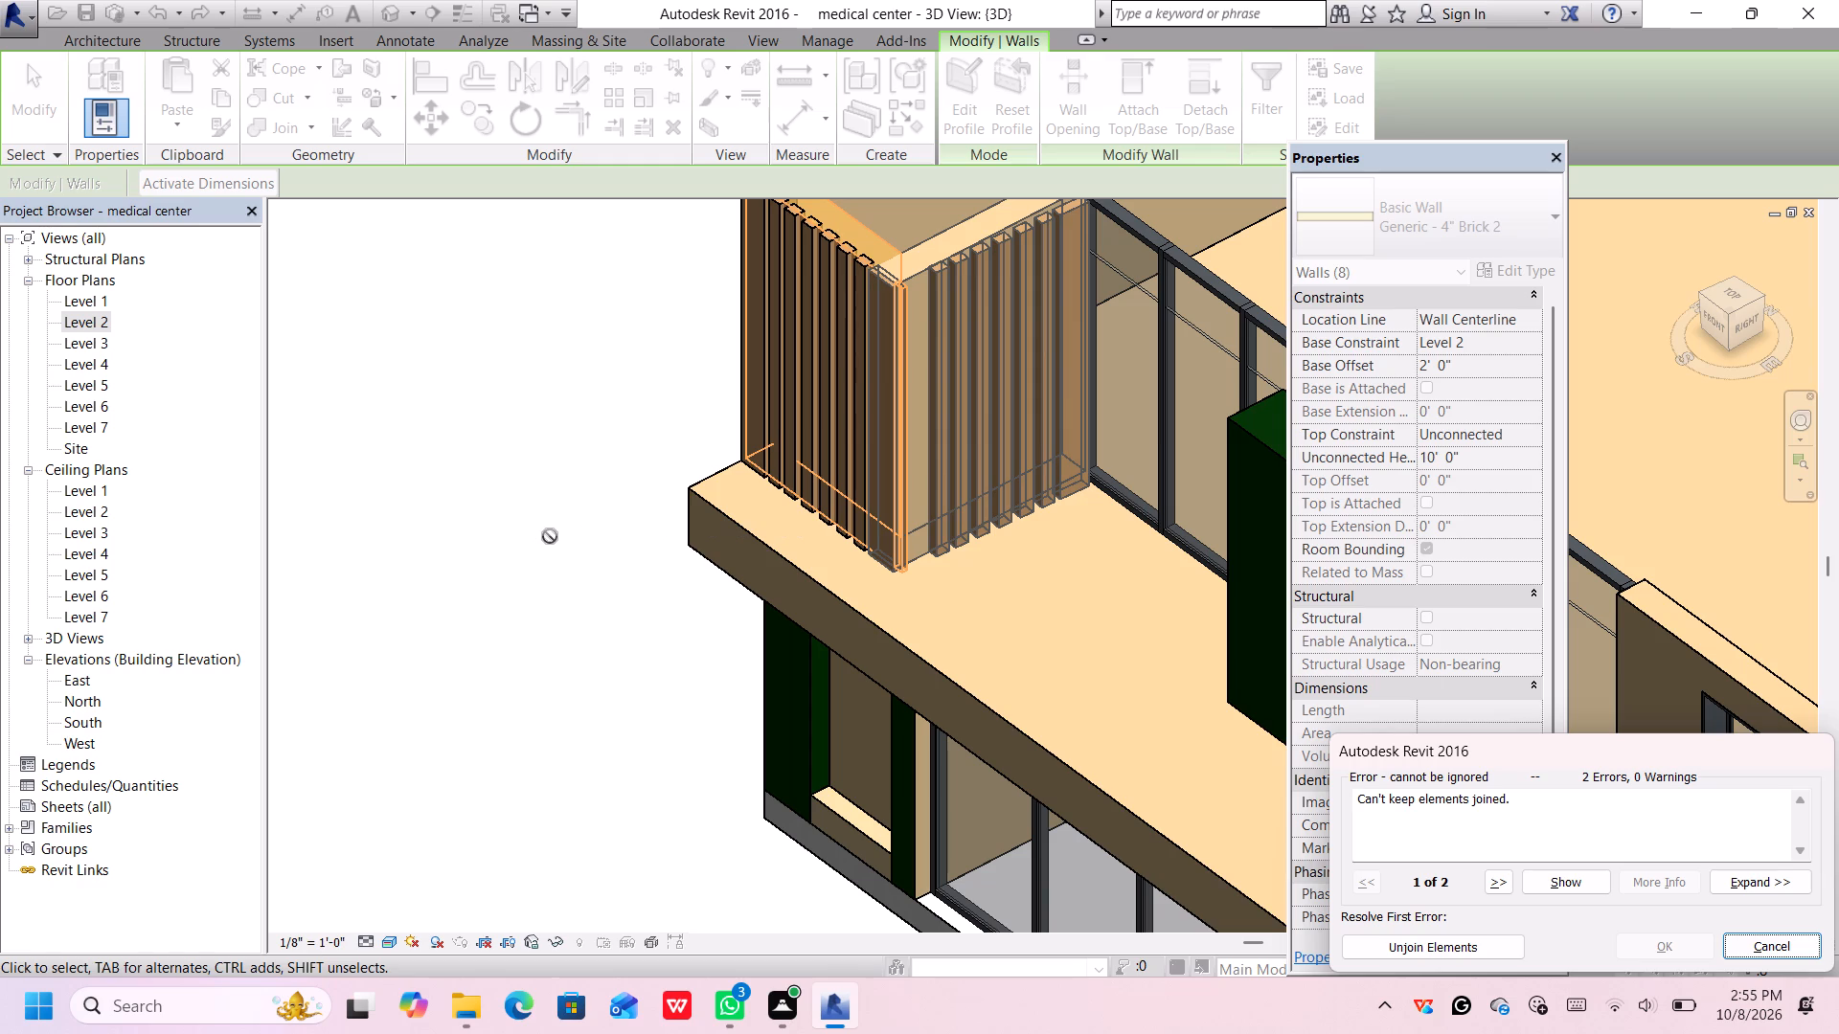
key("Down")
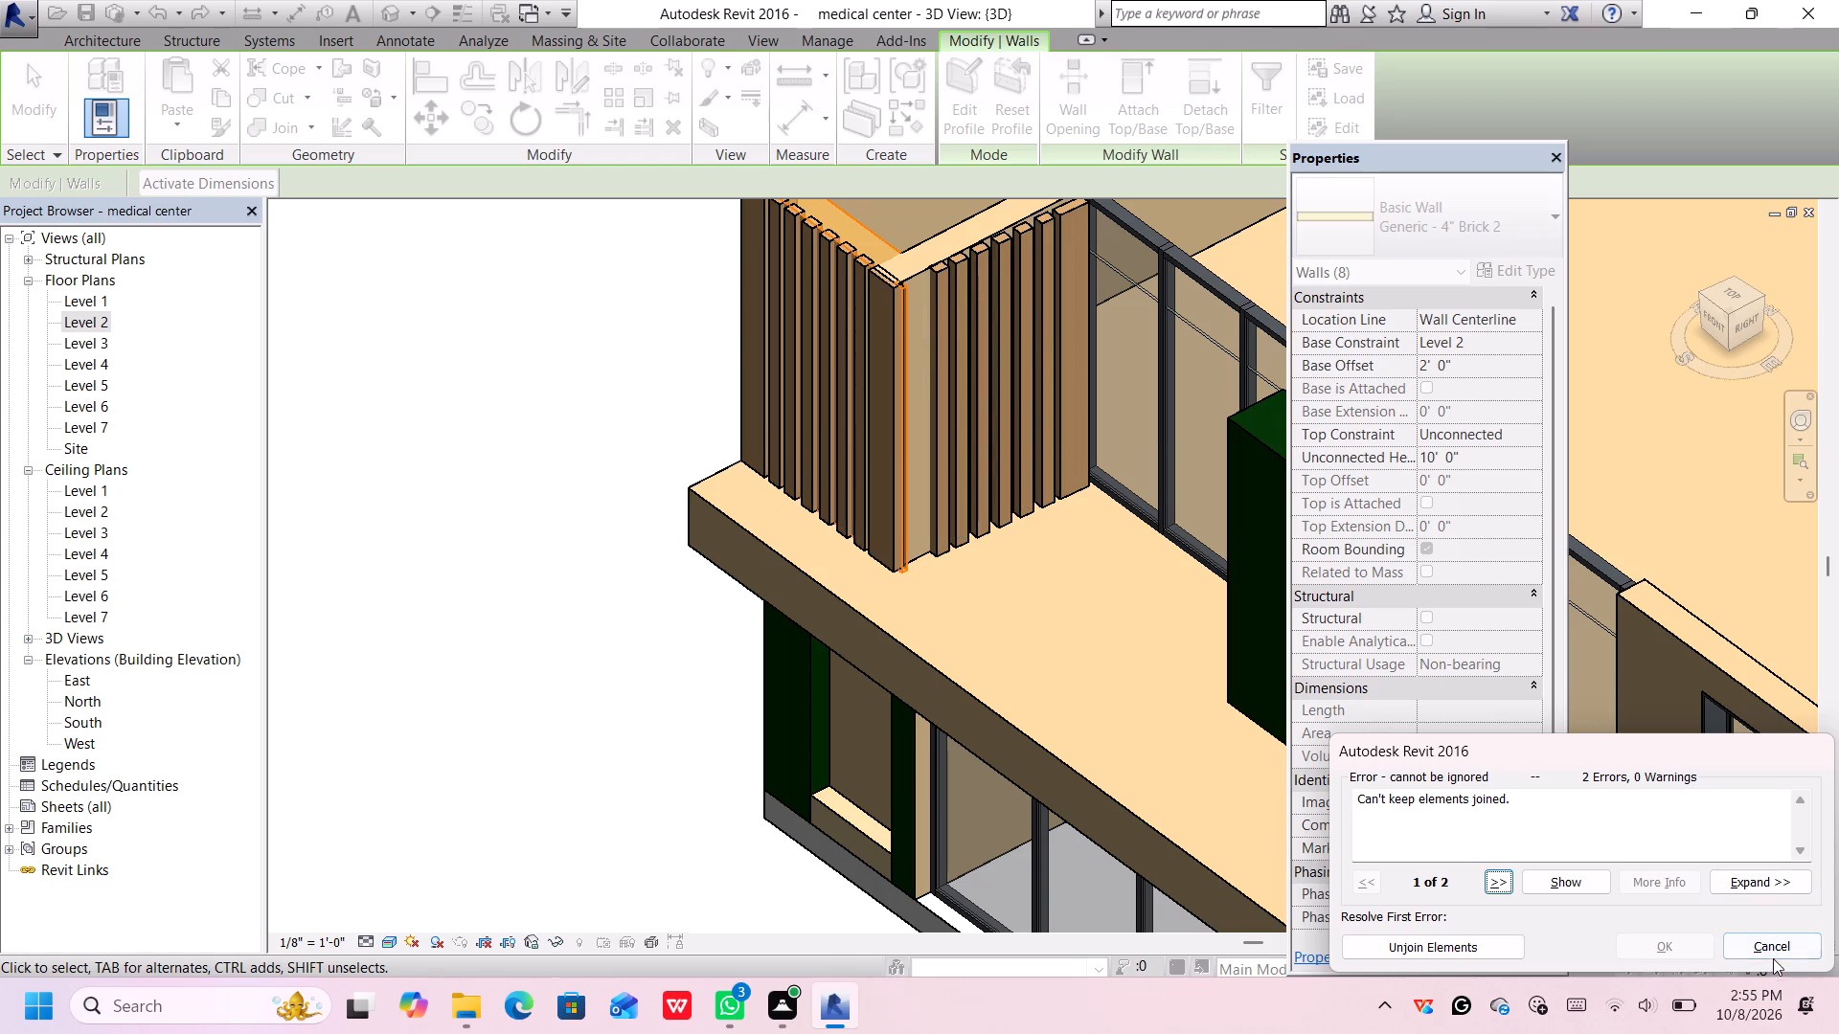
left_click(1759, 949)
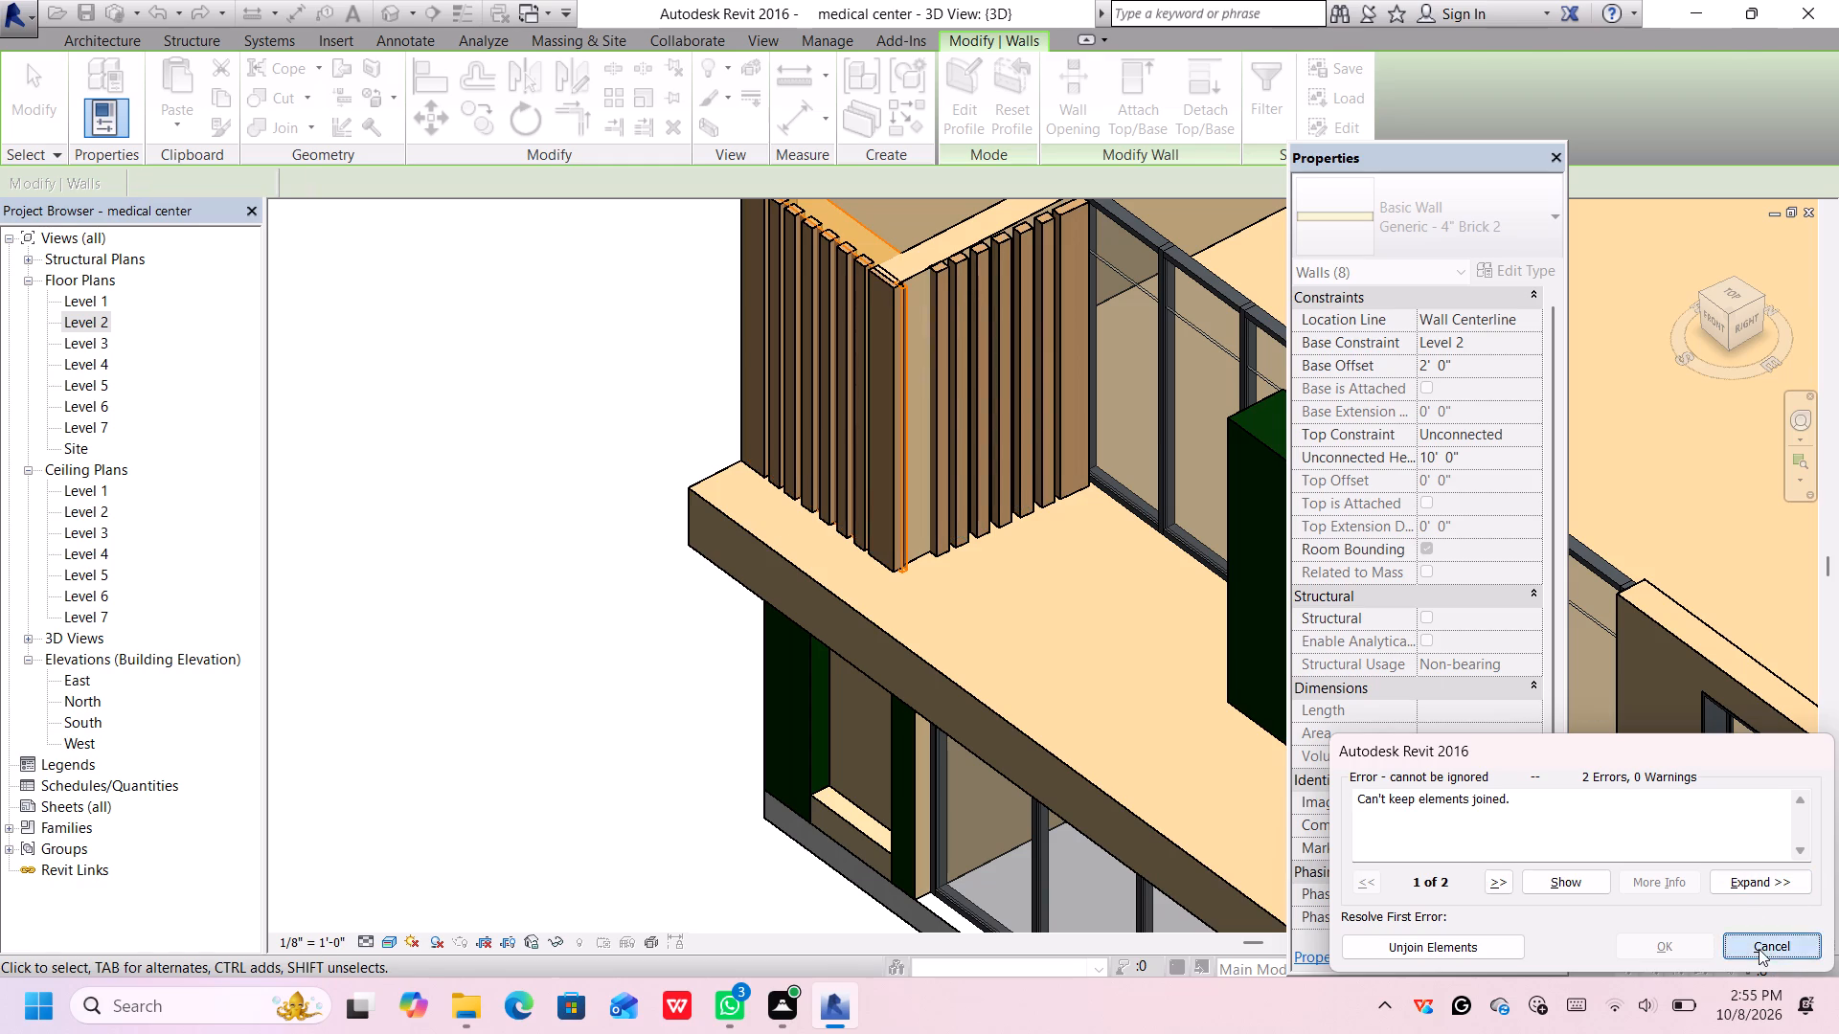
Rotate all eight slats on the adjoining wall face together by about 6° to square them with the wall.
middle_click_drag(1055, 367, 1049, 367)
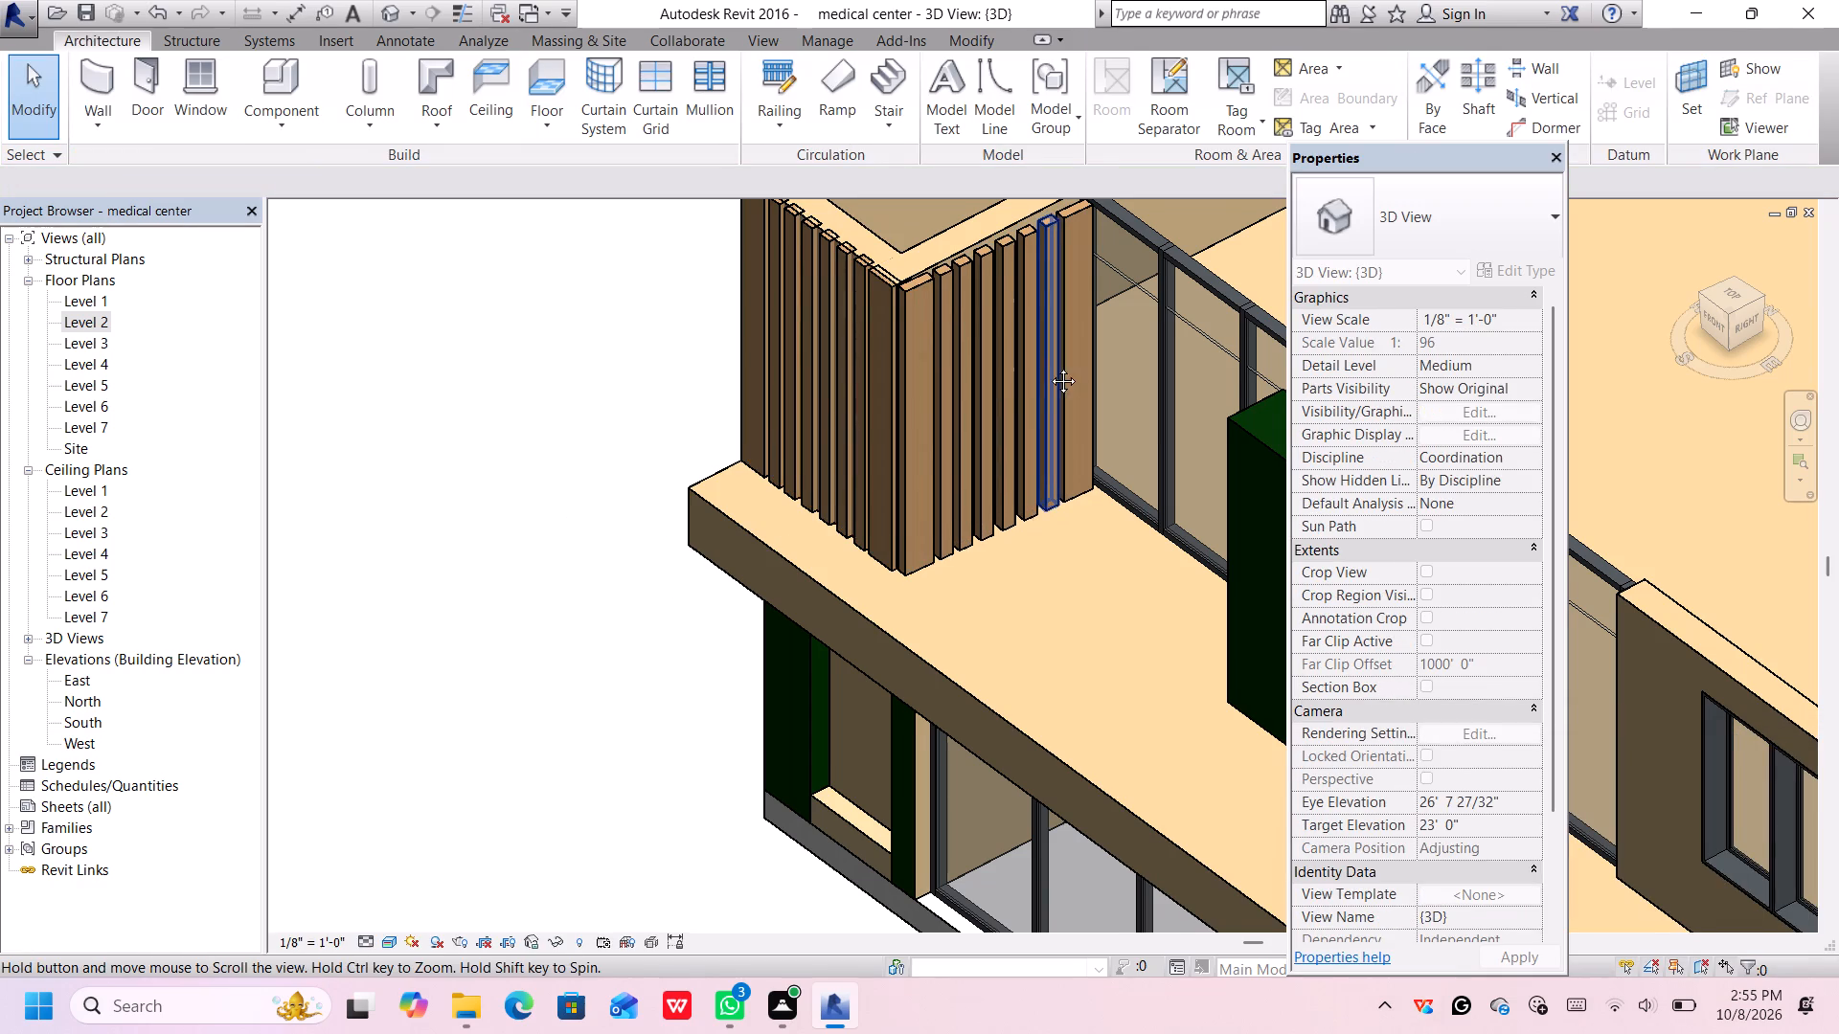
middle_click_drag(1049, 367, 897, 422)
scroll(900, 335, "down", 2)
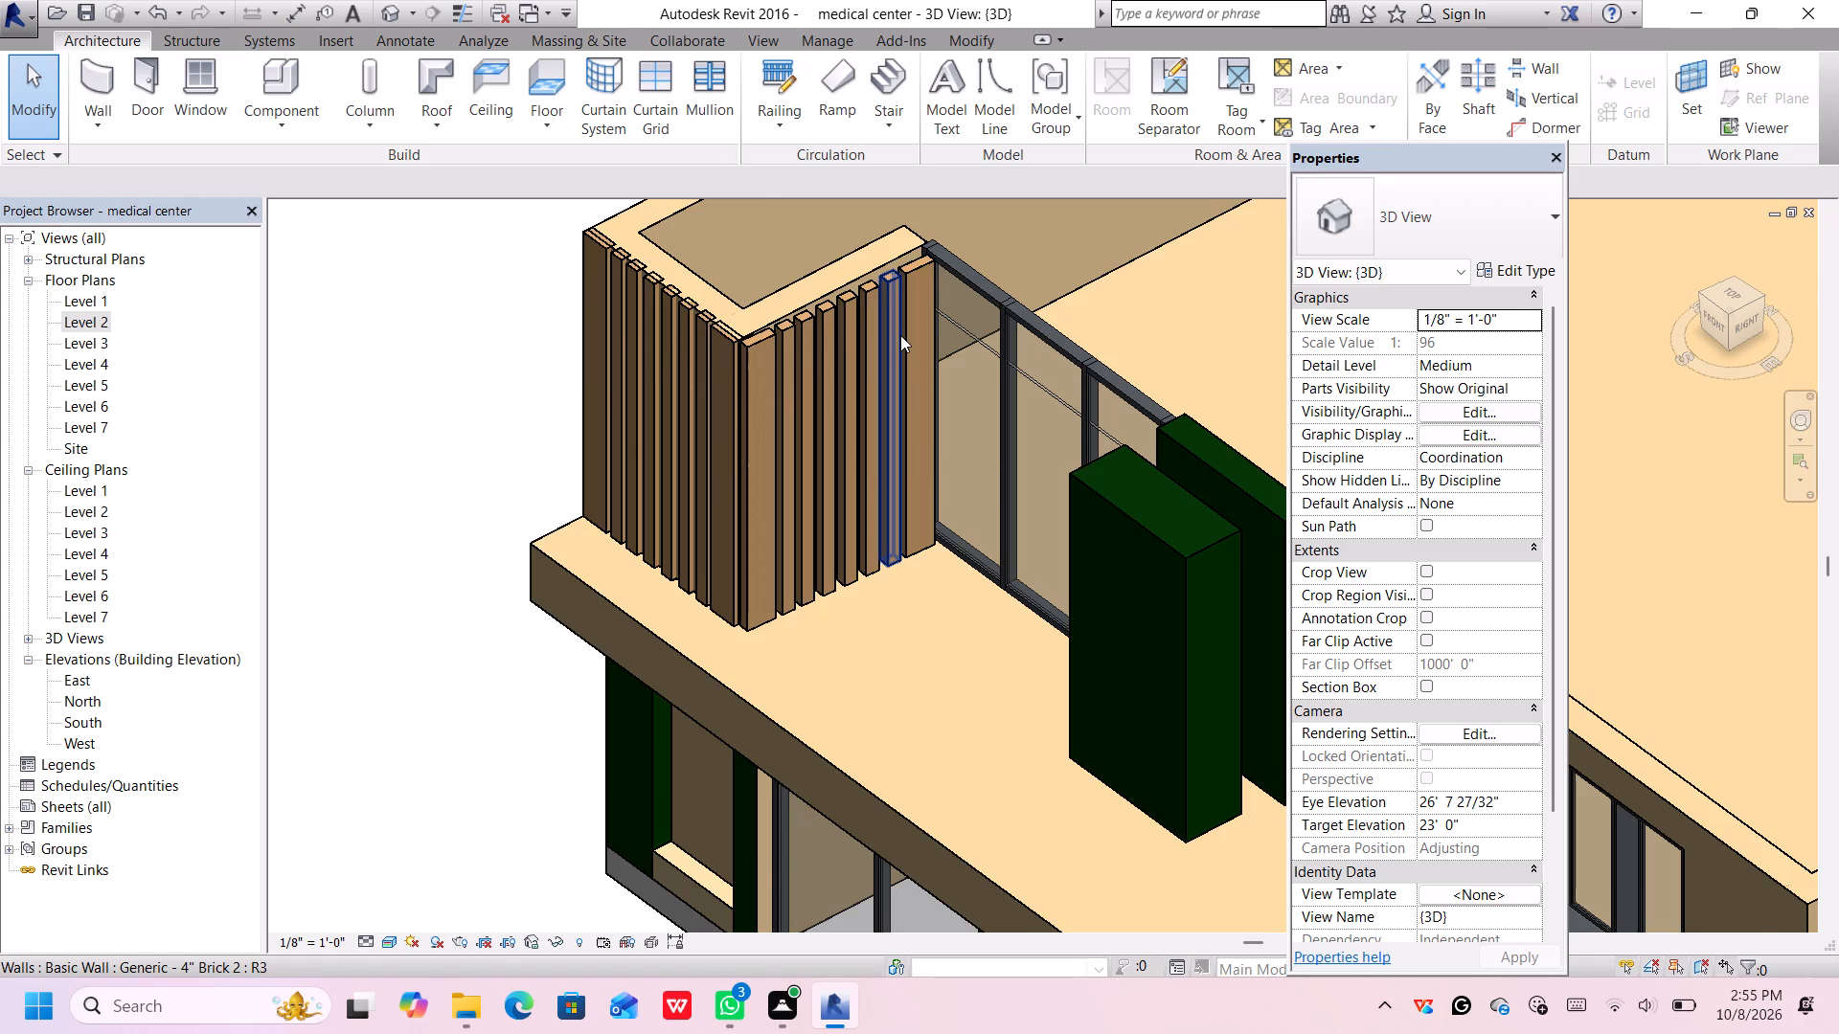
middle_click_drag(900, 336, 887, 315)
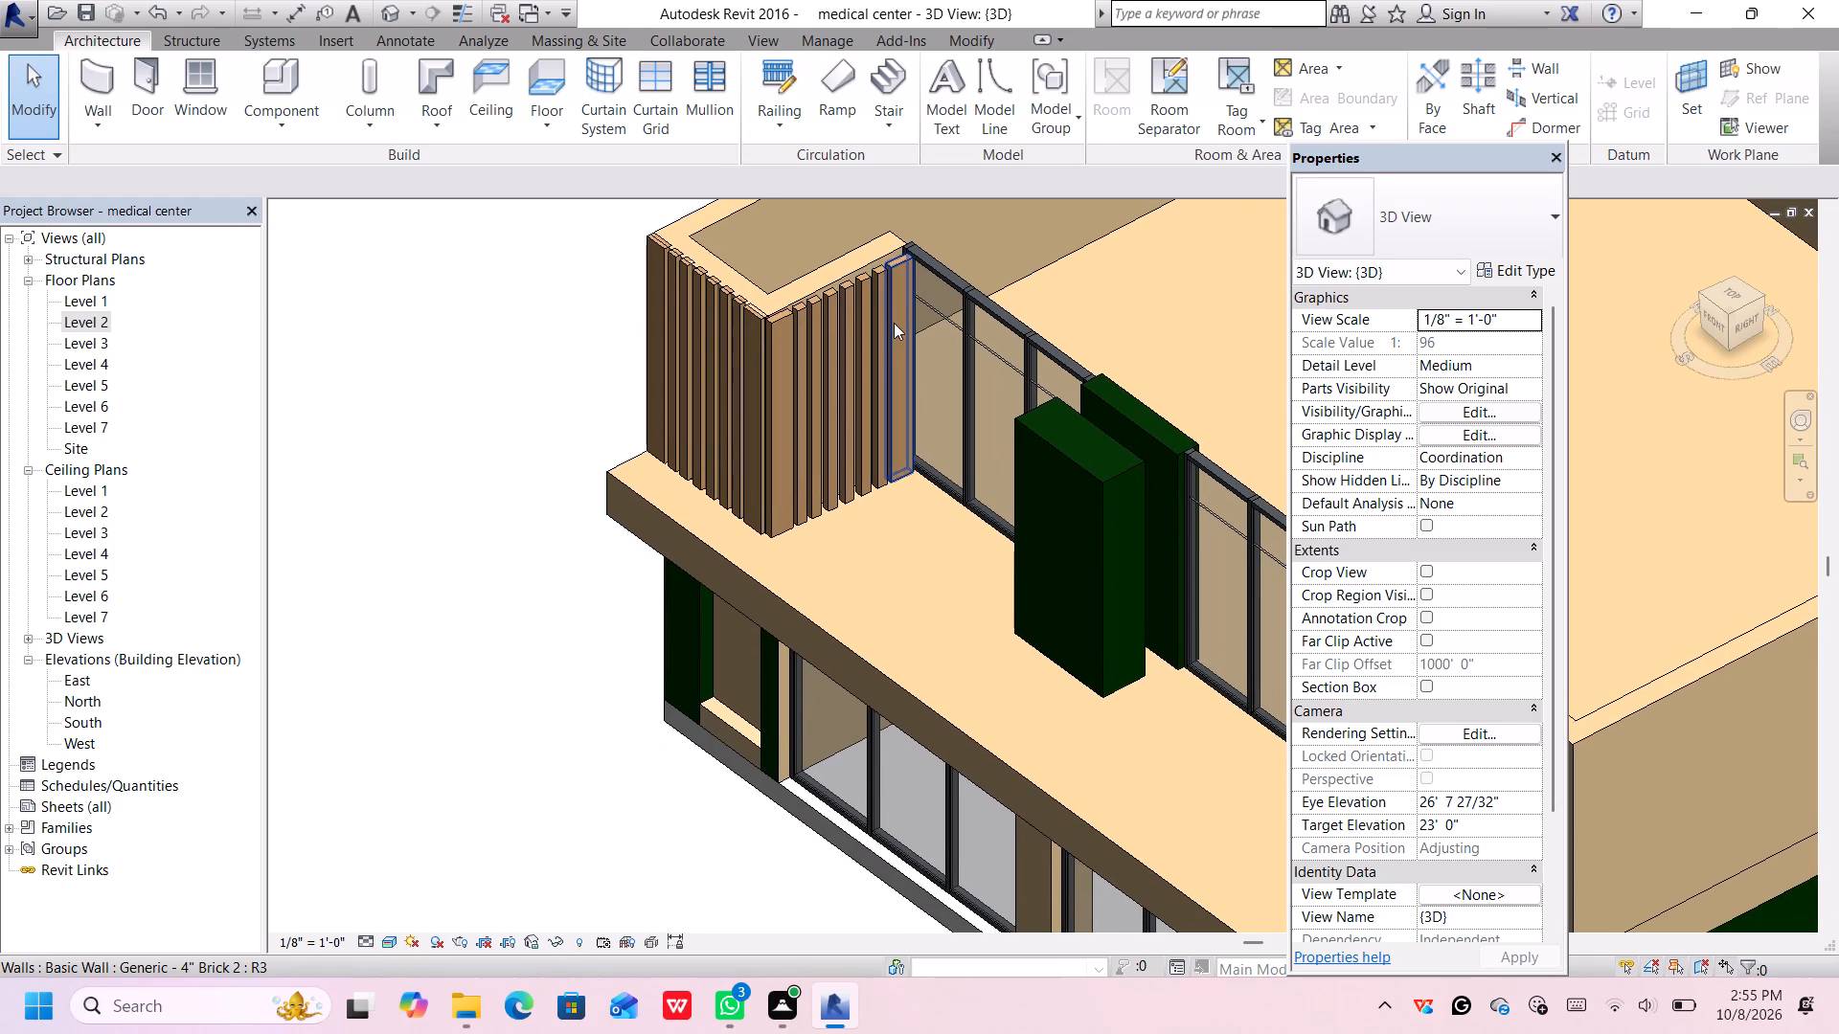
left_click(896, 311)
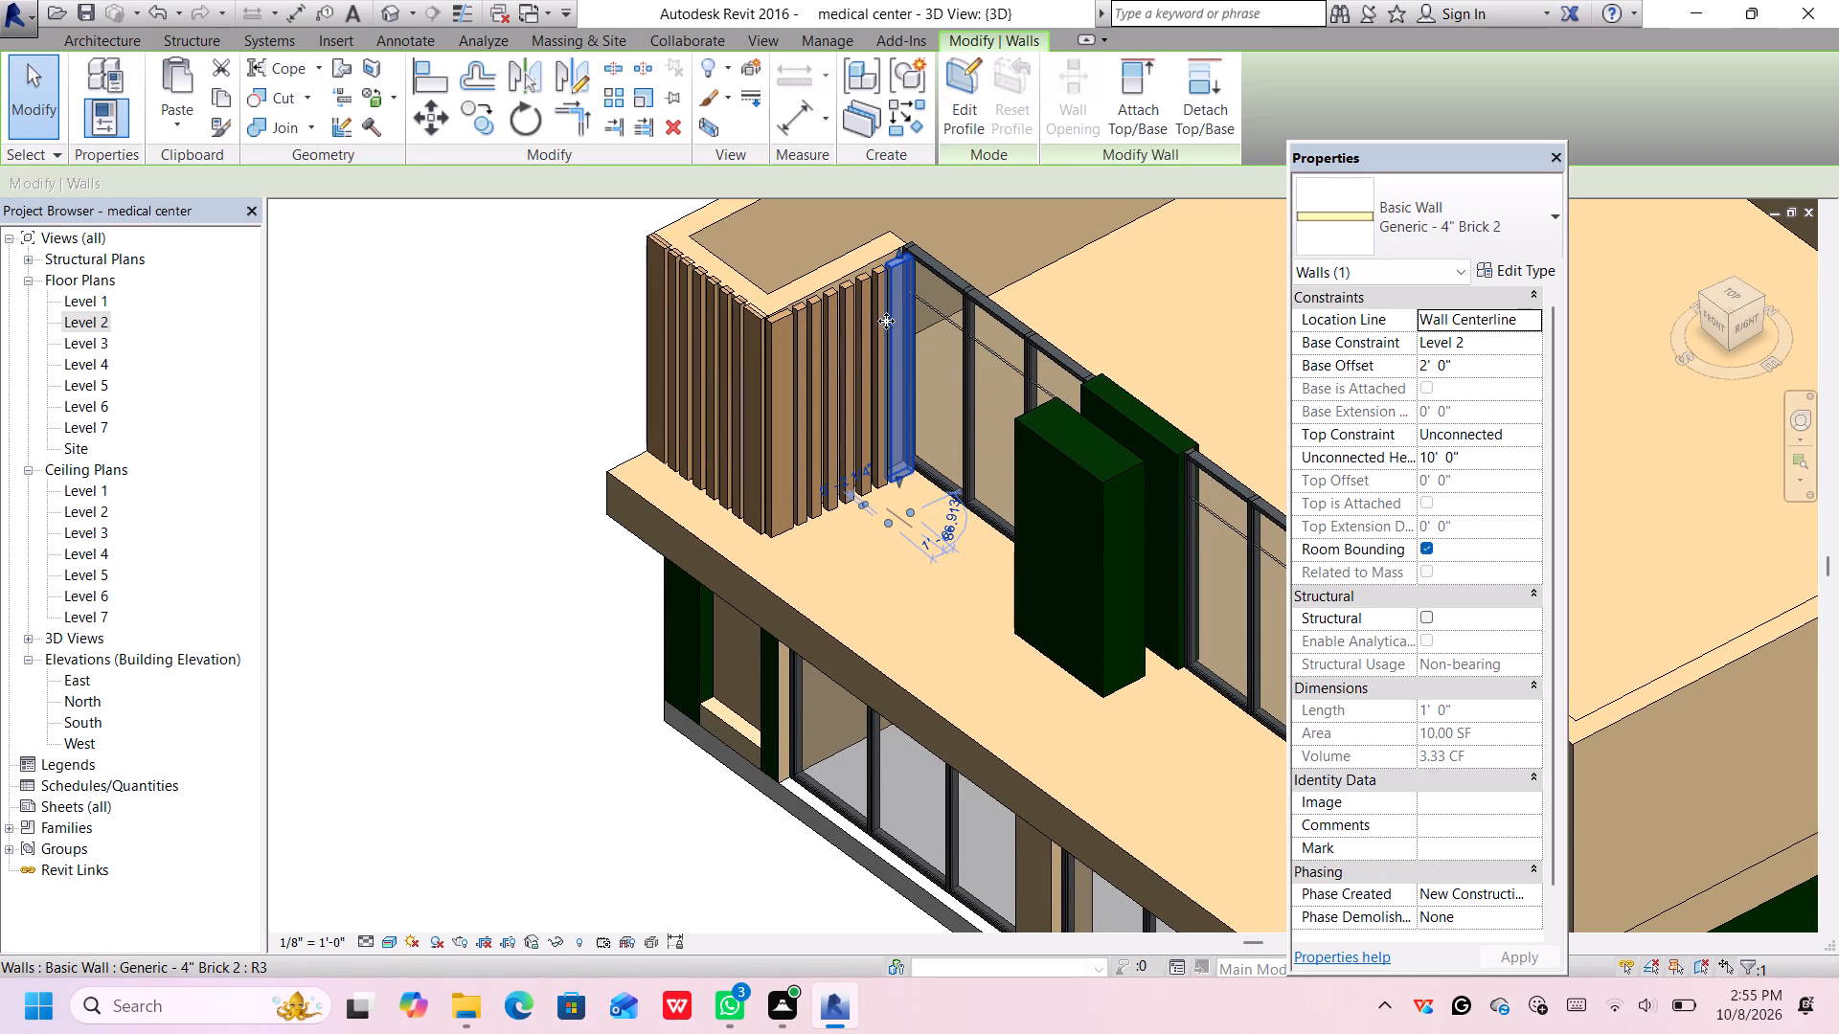
left_click(881, 319, "ctrl")
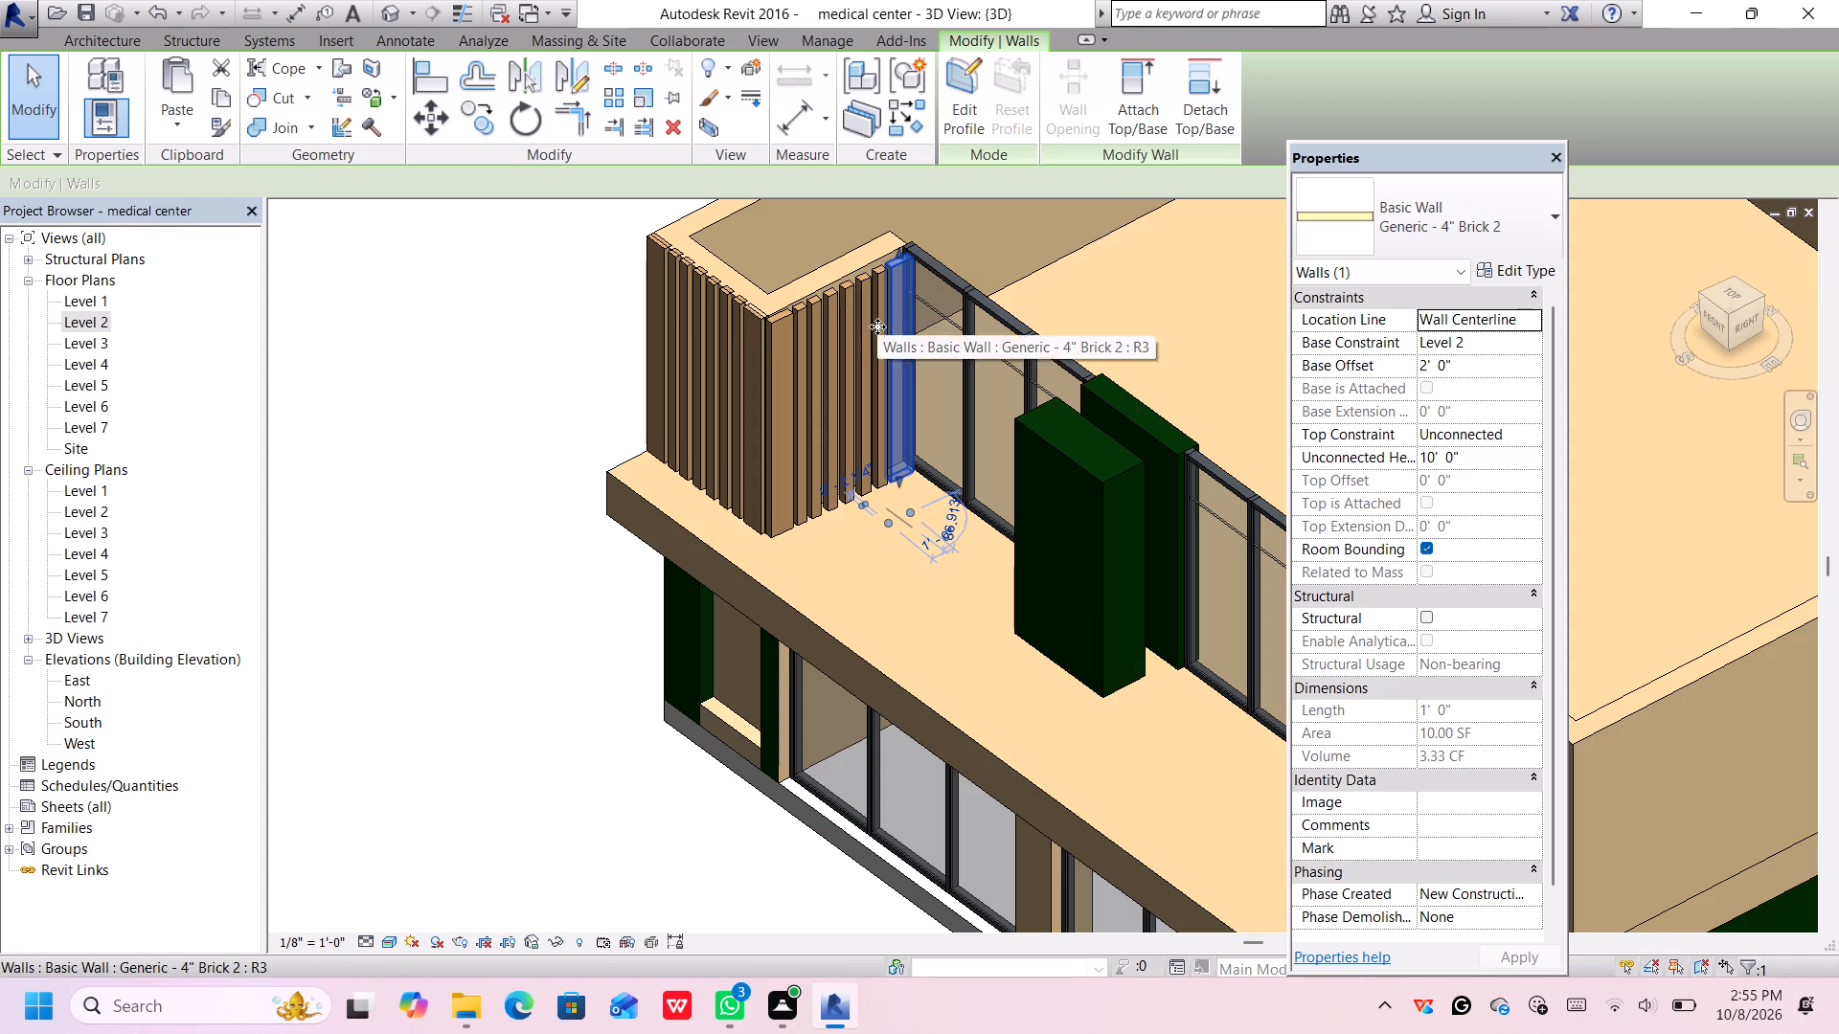
scroll(877, 326, "up", 6, "ctrl")
scroll(863, 405, "up", 6)
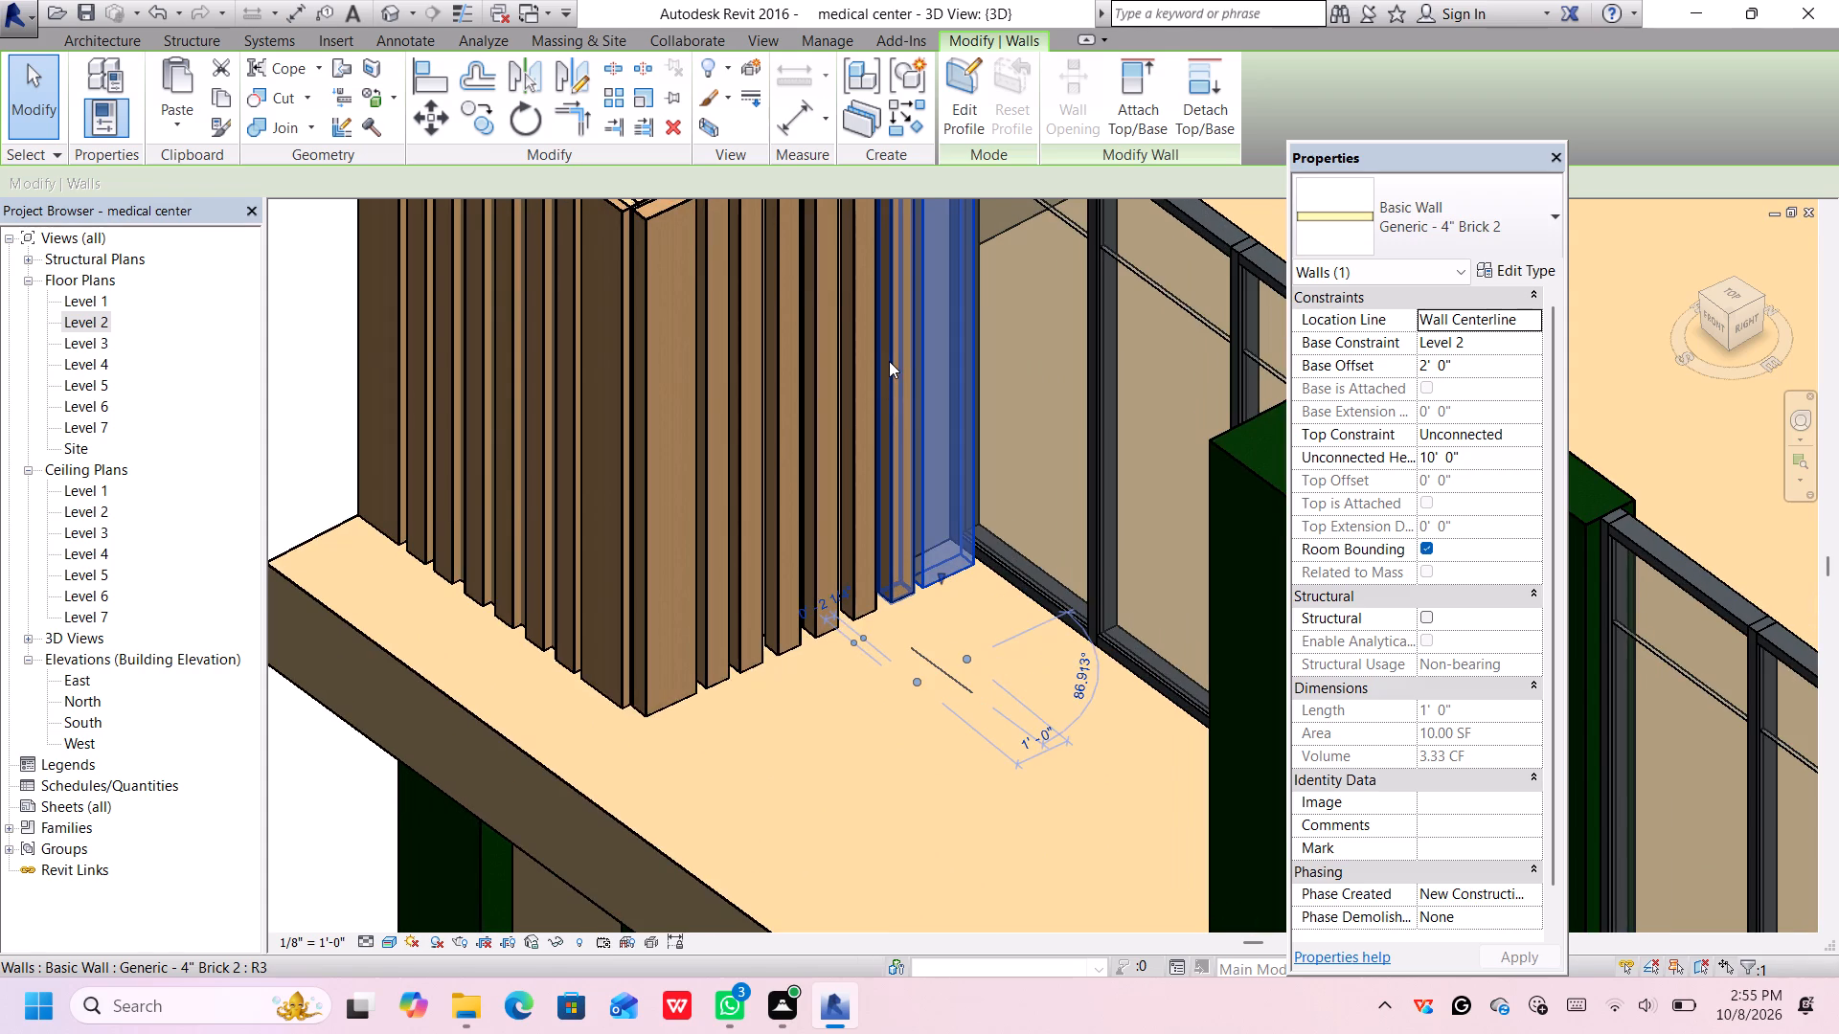
left_click(889, 361)
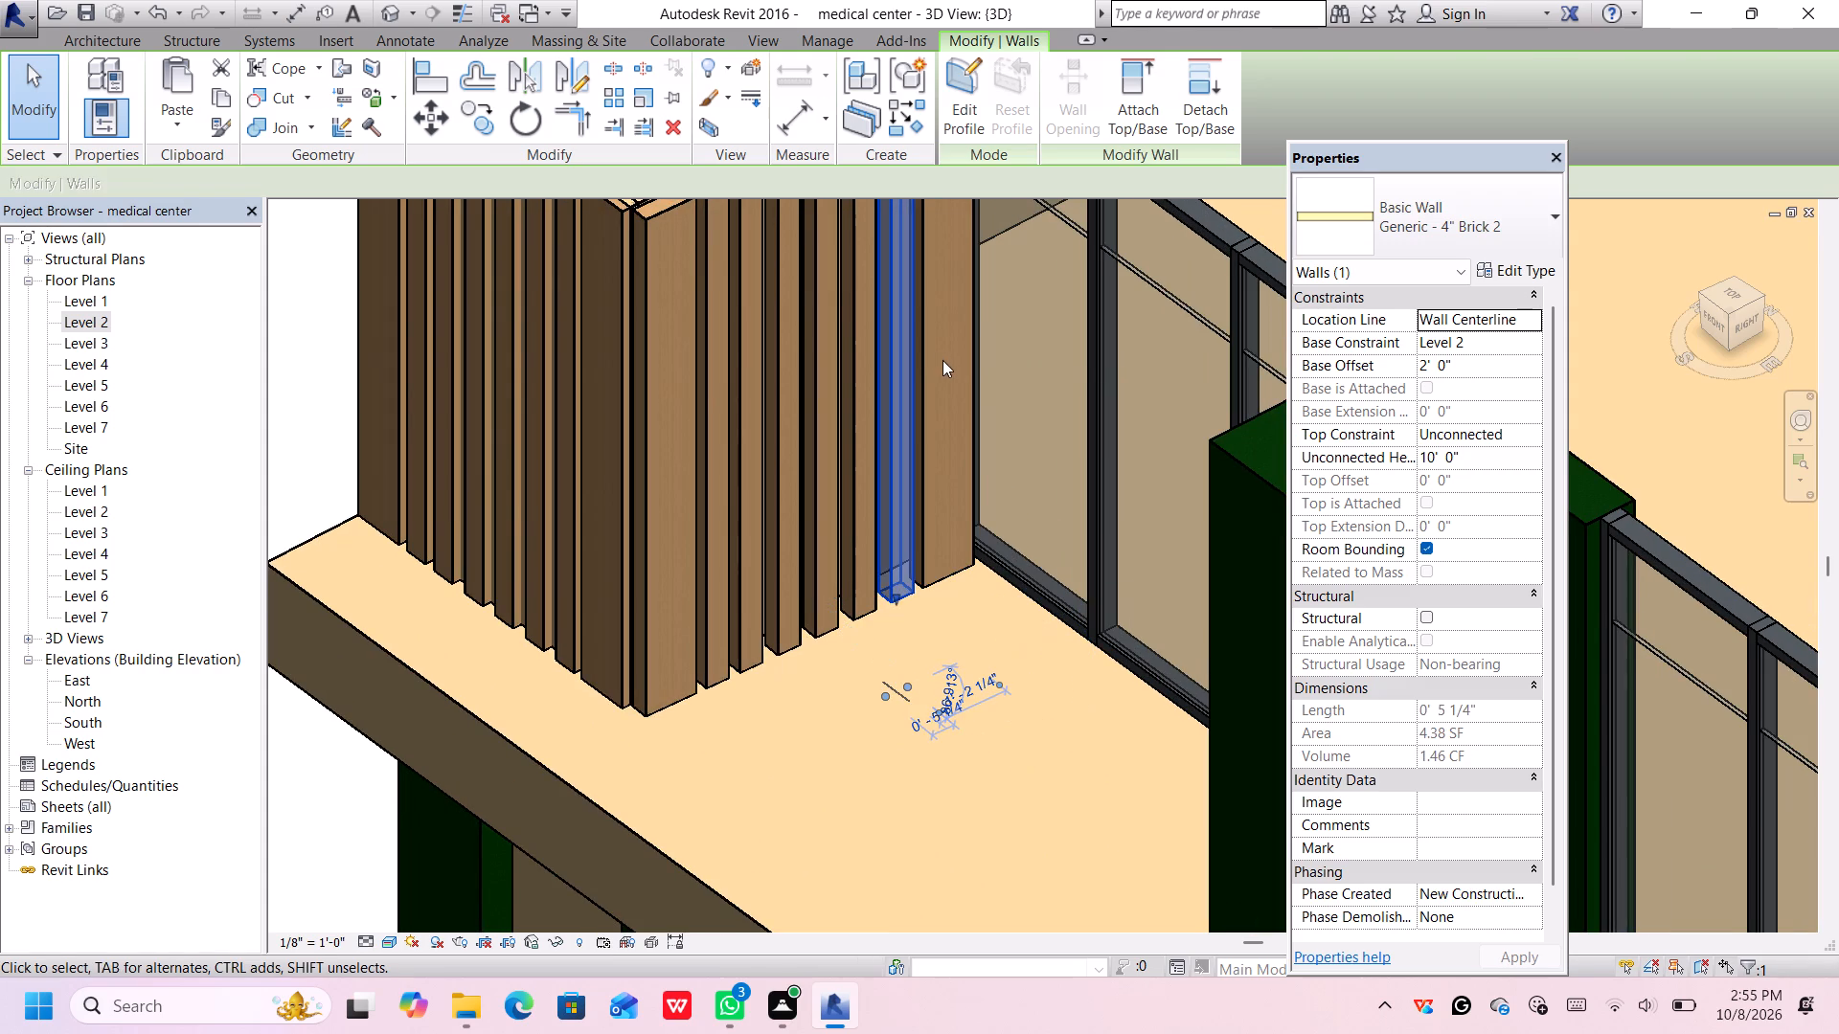
left_click(942, 360)
left_click(948, 371)
left_click(933, 371)
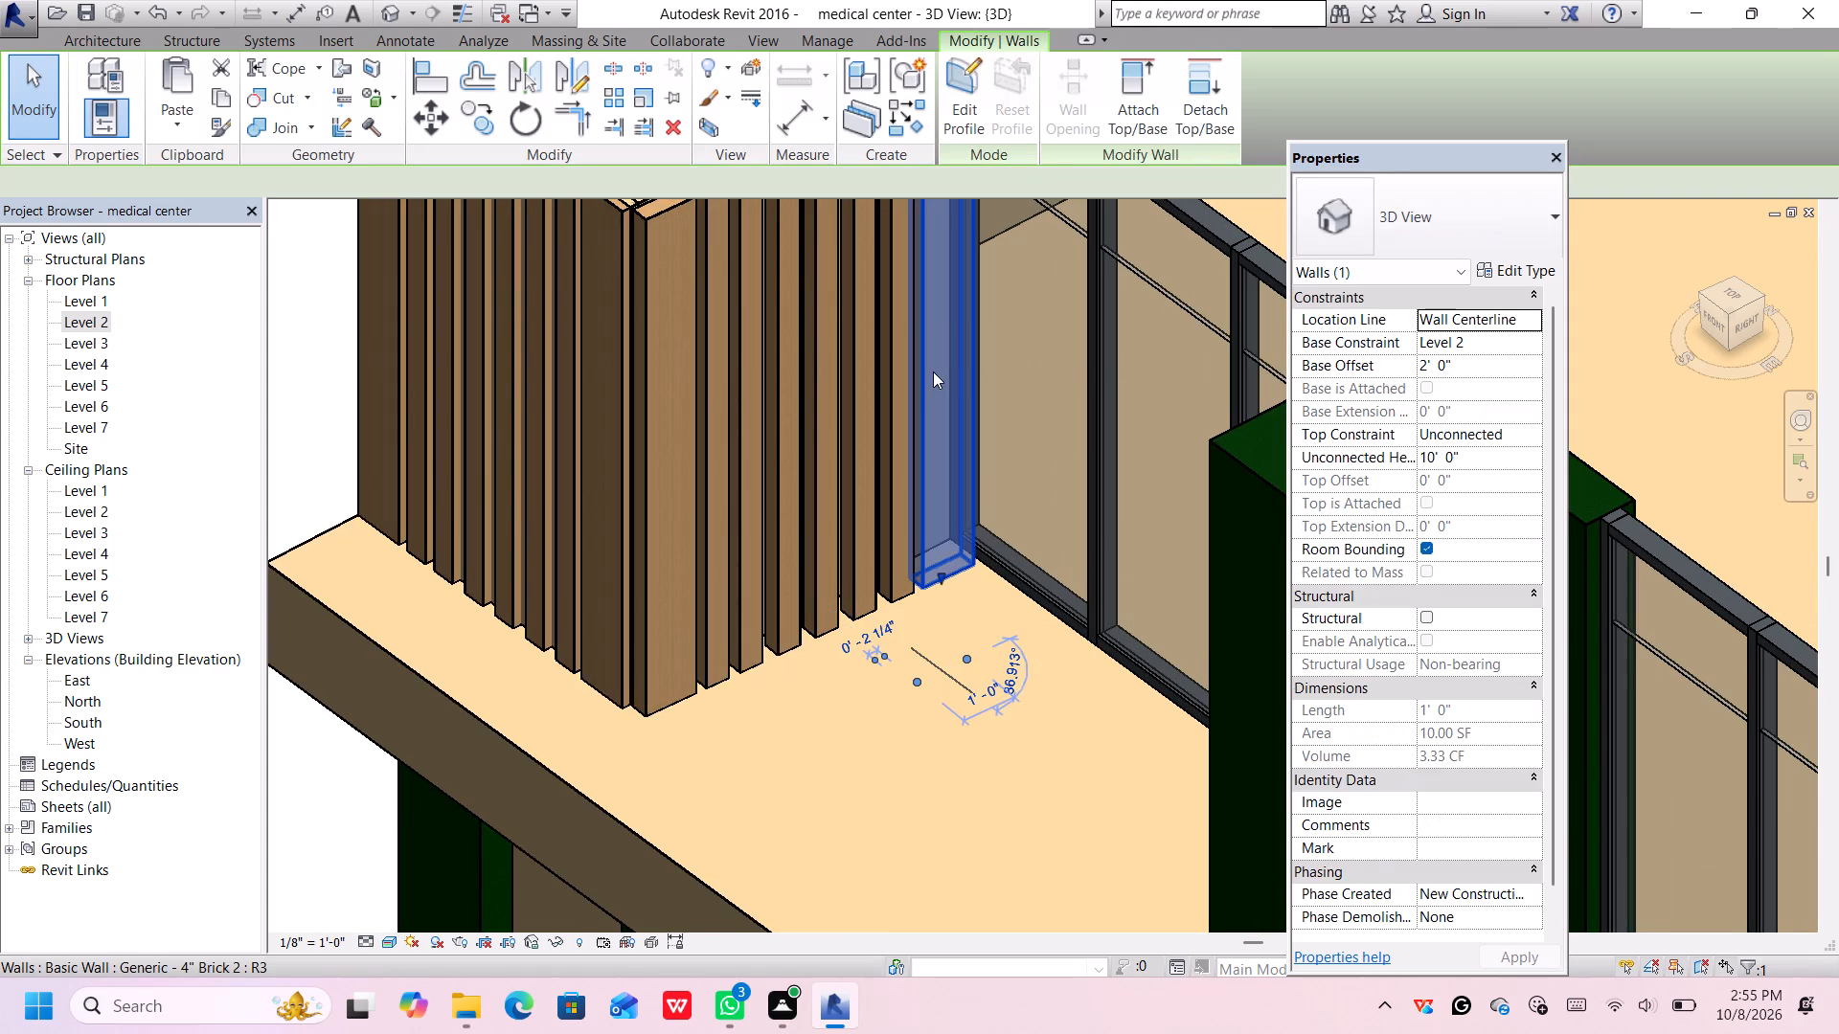
left_click(897, 406, "ctrl")
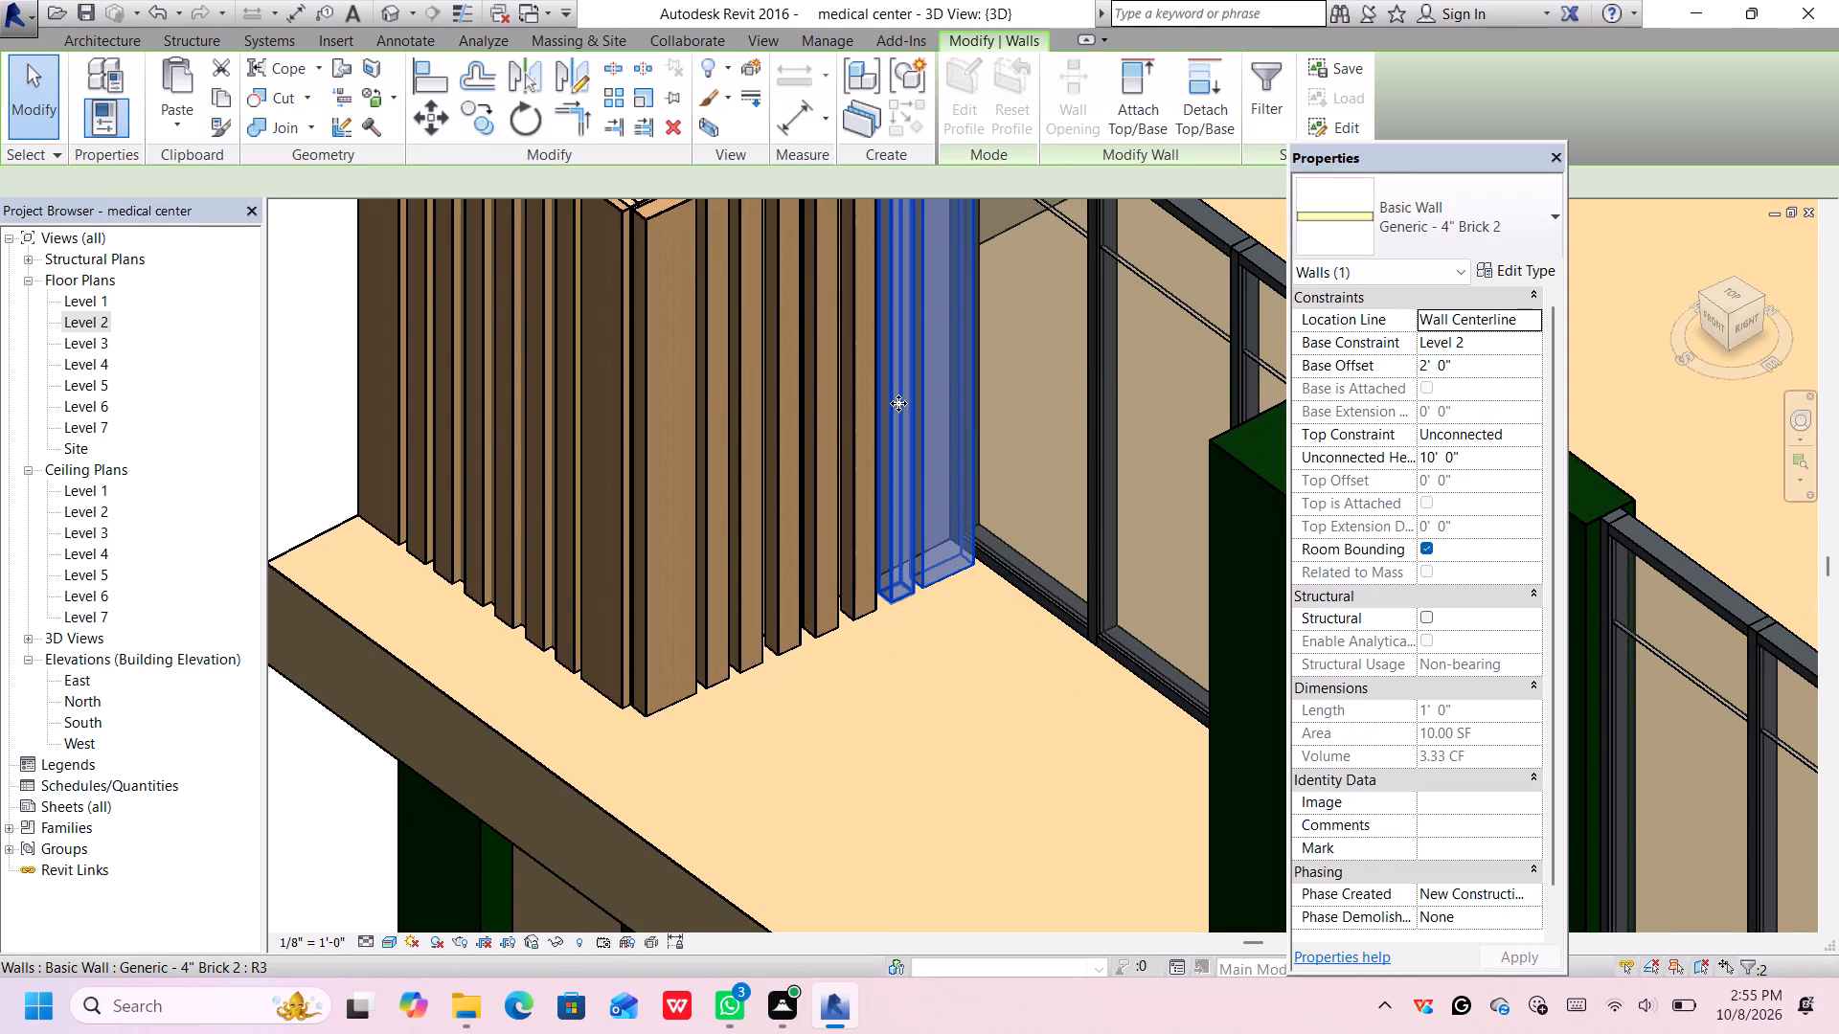
left_click(852, 439, "ctrl")
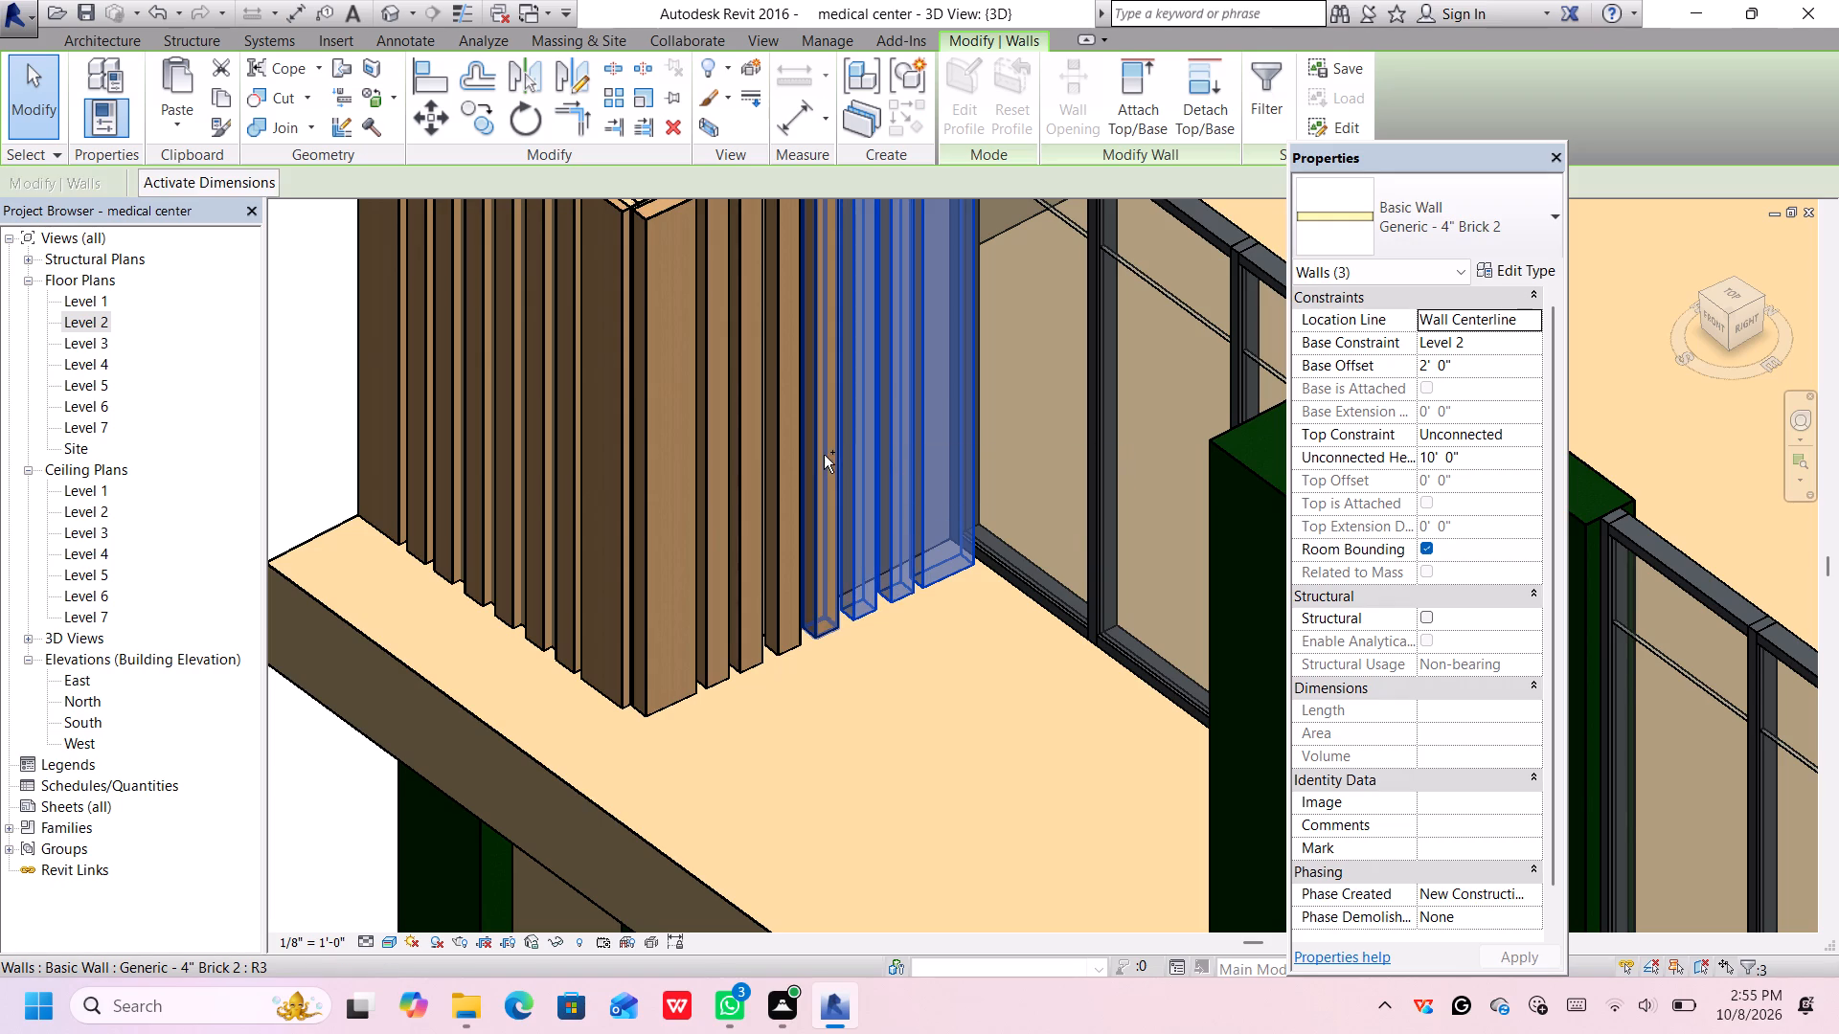
left_click(821, 458, "ctrl")
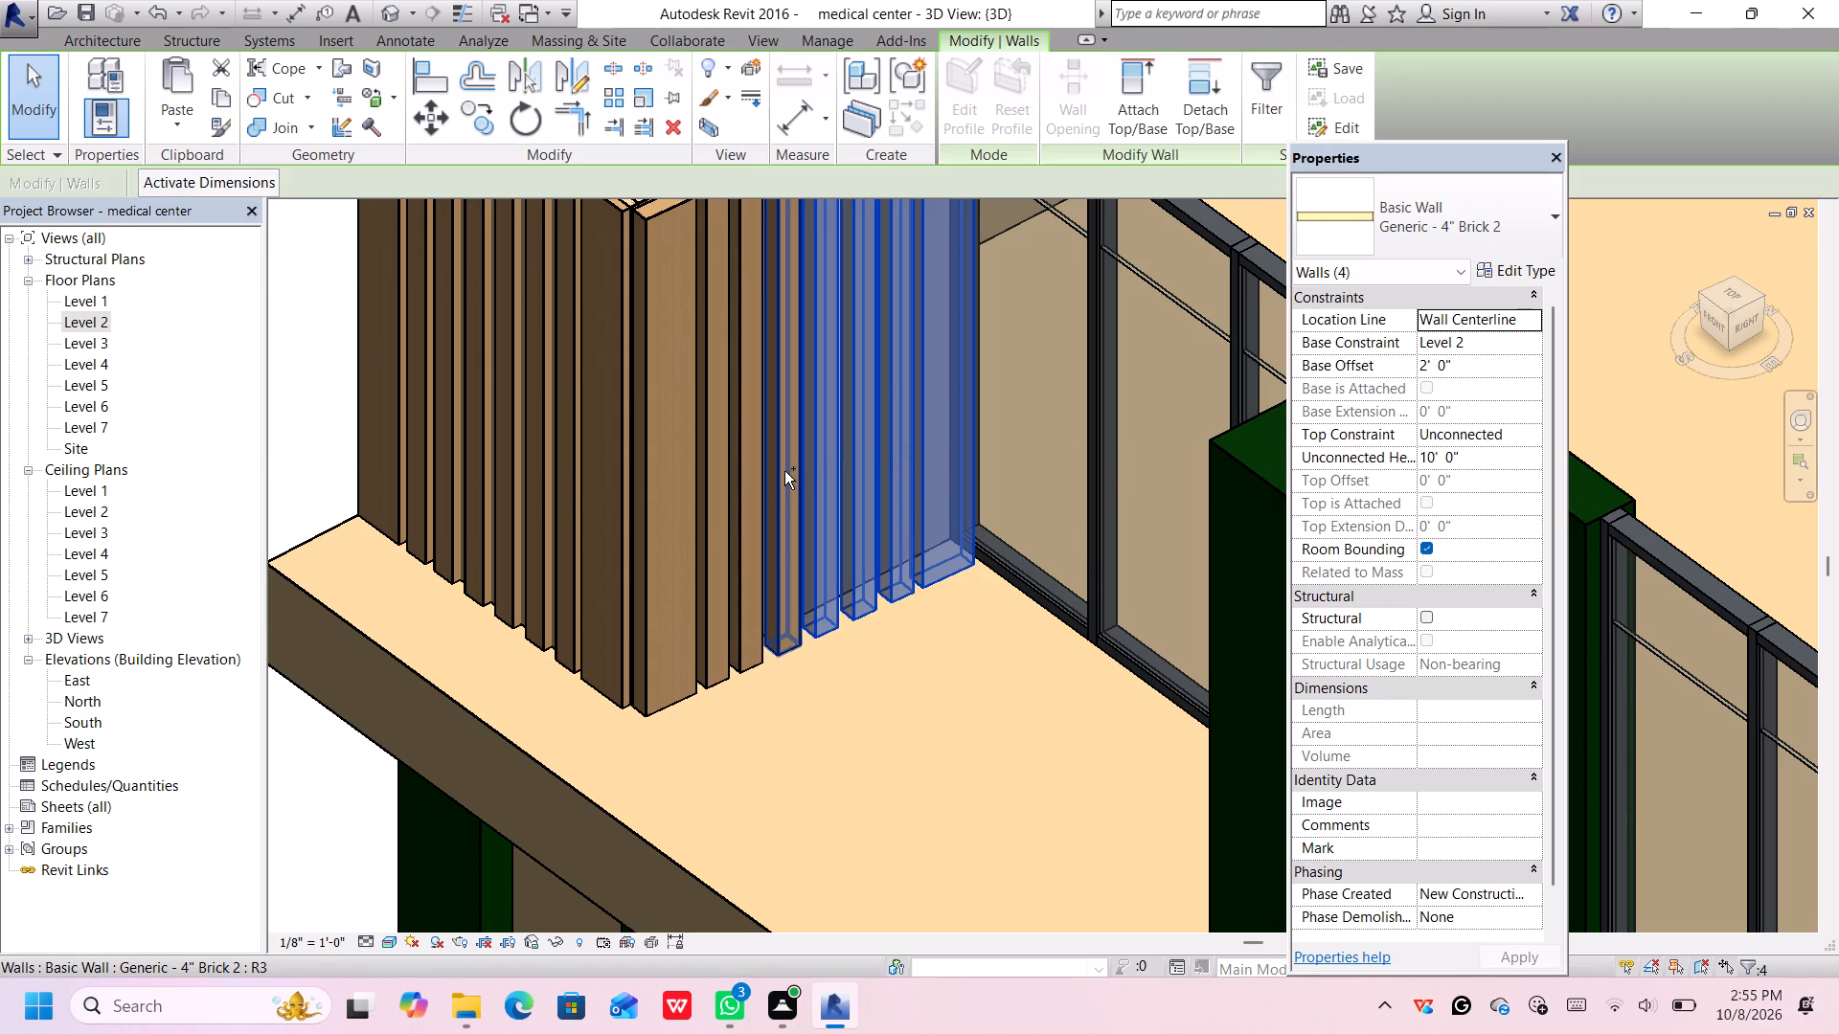
left_click(784, 471, "ctrl")
left_click(750, 483, "ctrl")
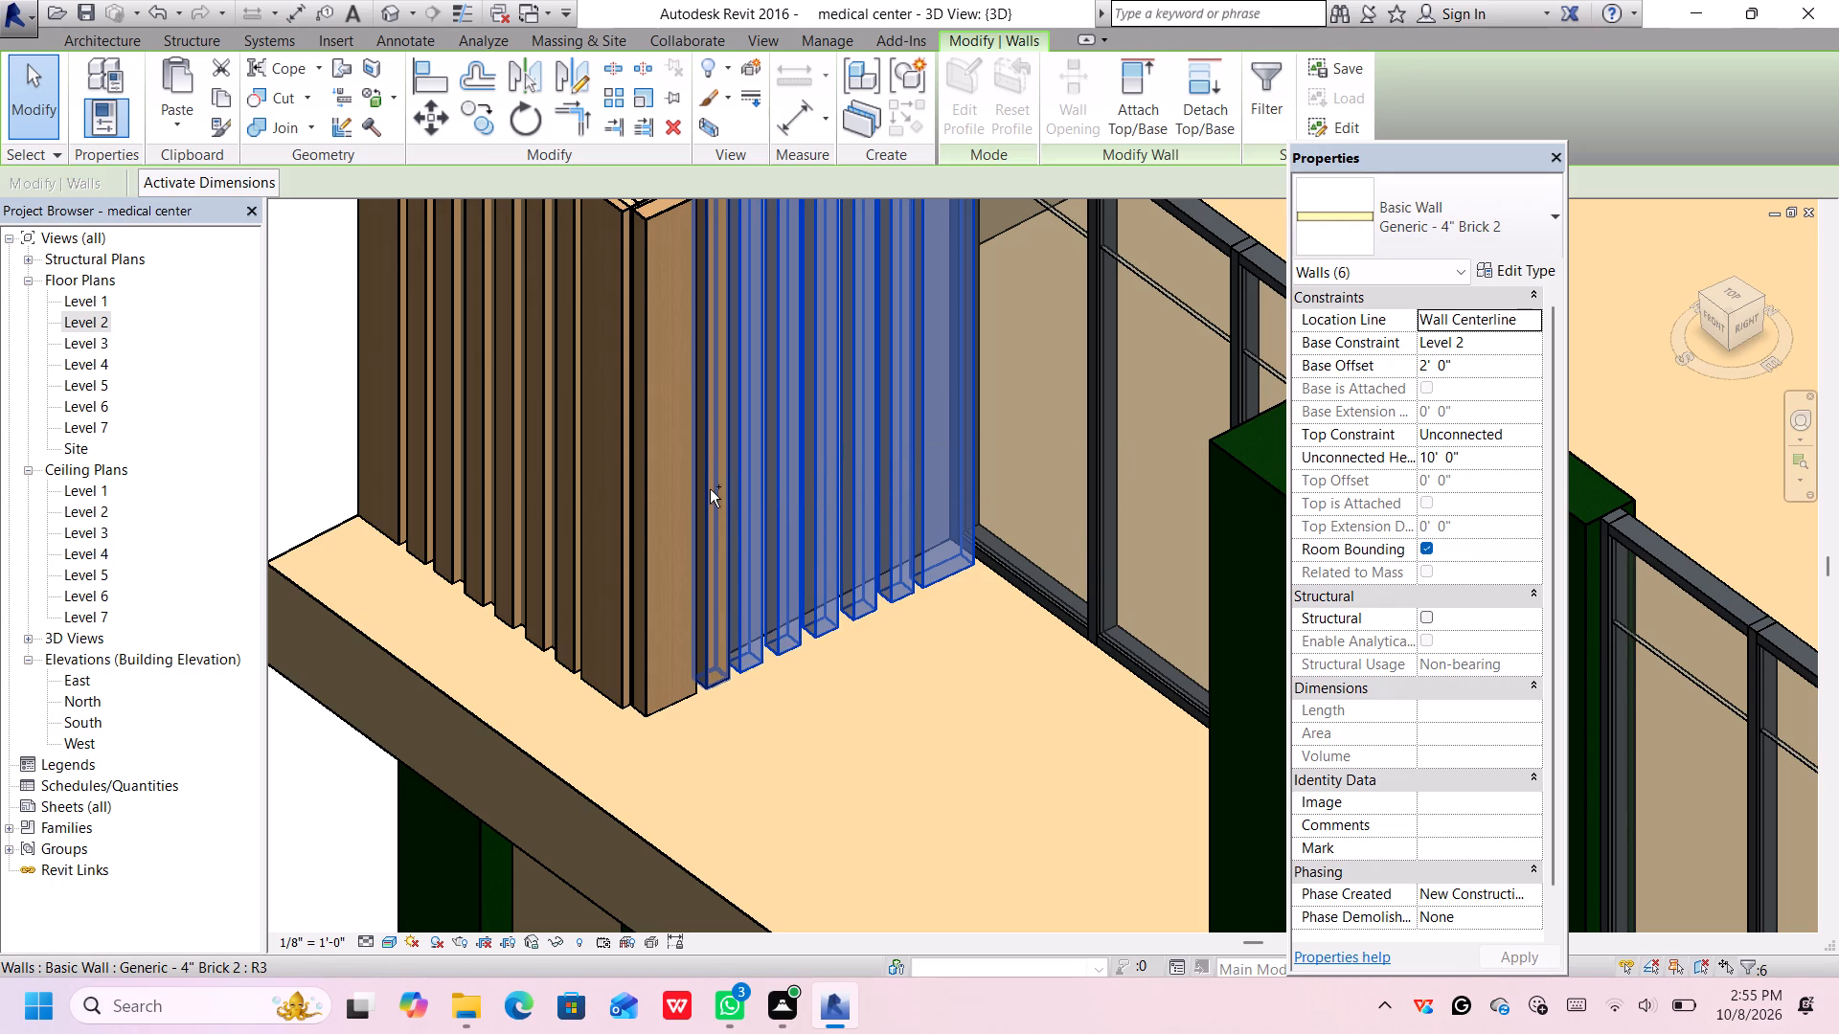
left_click(715, 494, "ctrl")
left_click(677, 509, "ctrl")
left_click(652, 468, "ctrl")
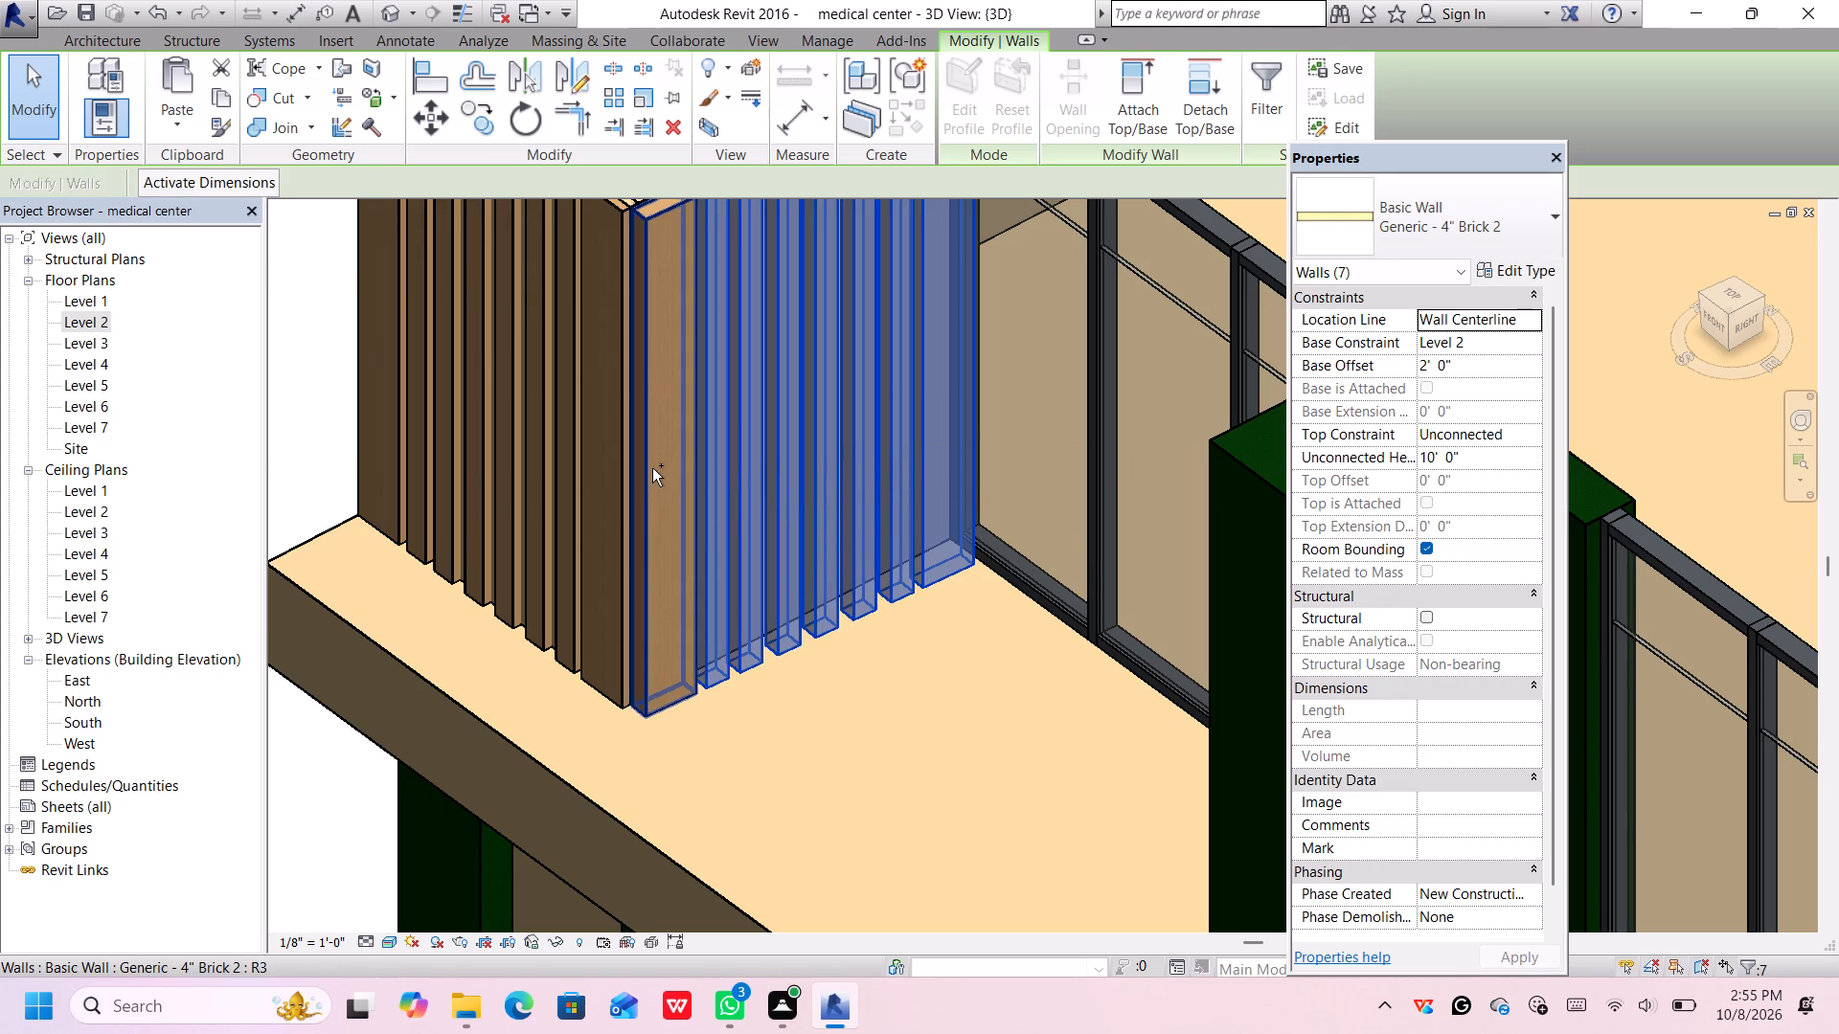
scroll(764, 452, "down", 6)
scroll(767, 451, "up", 1)
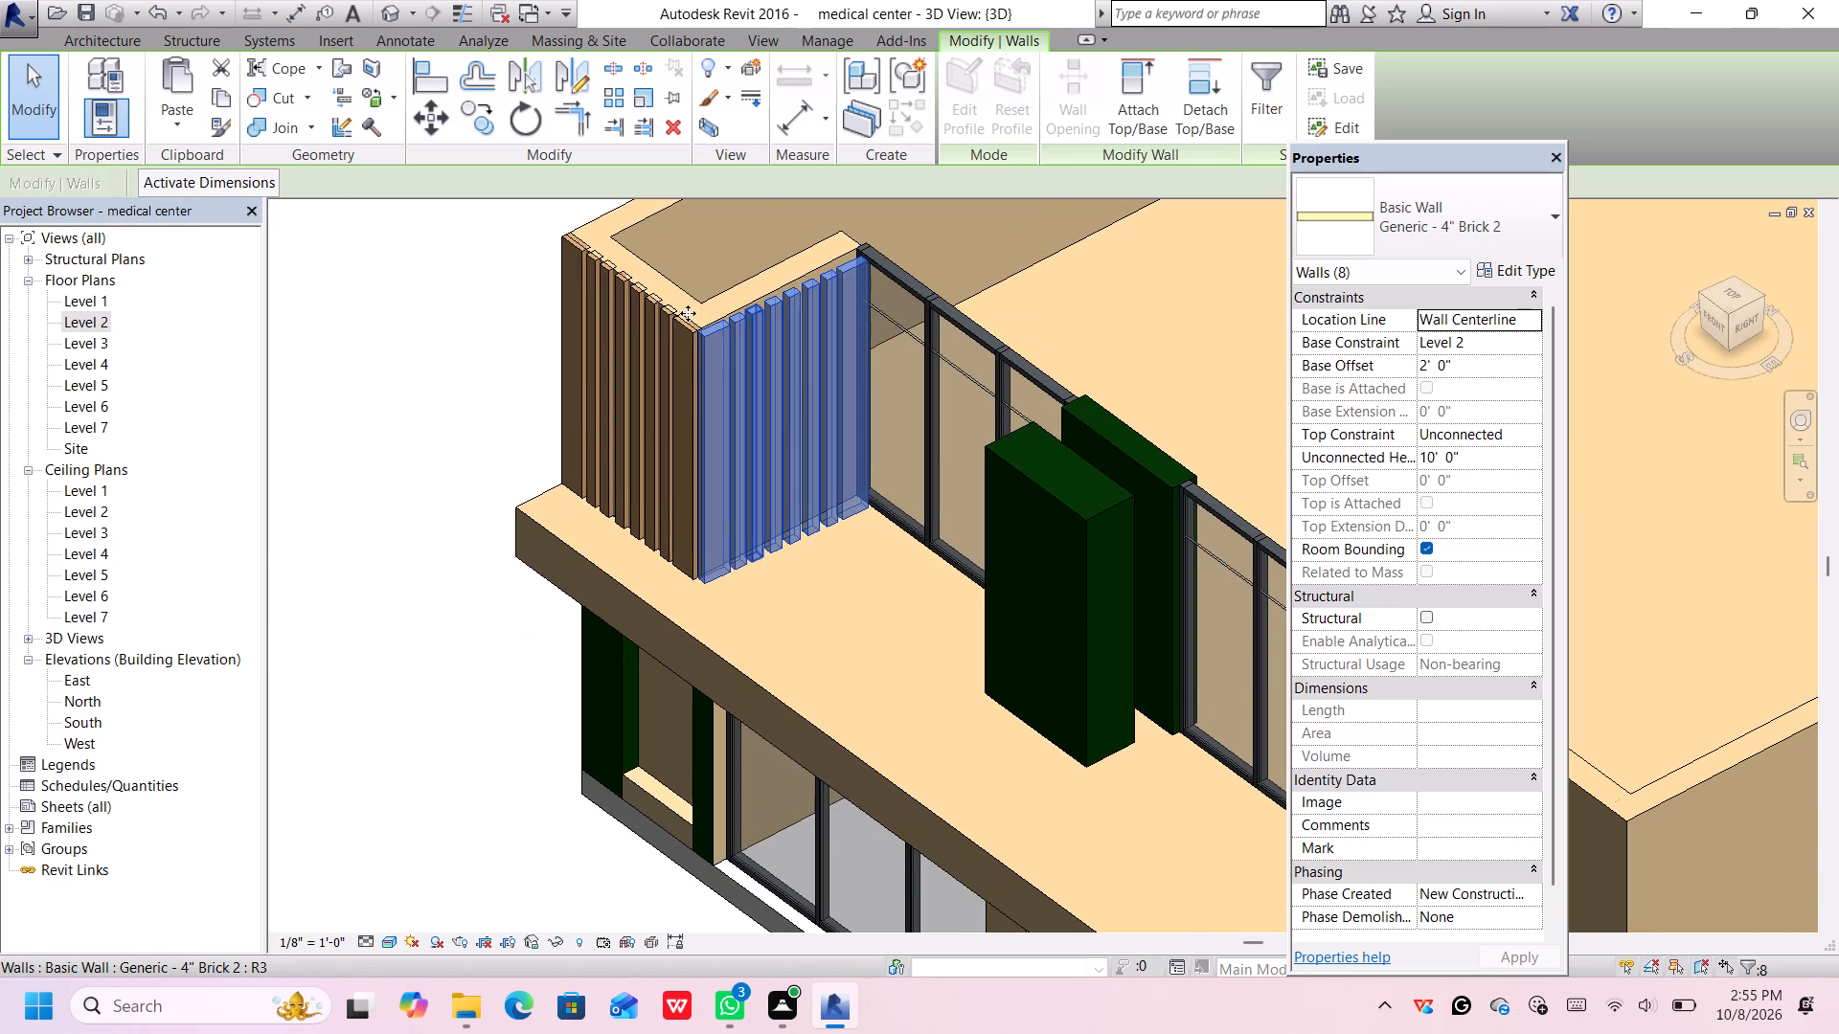
left_click(525, 123)
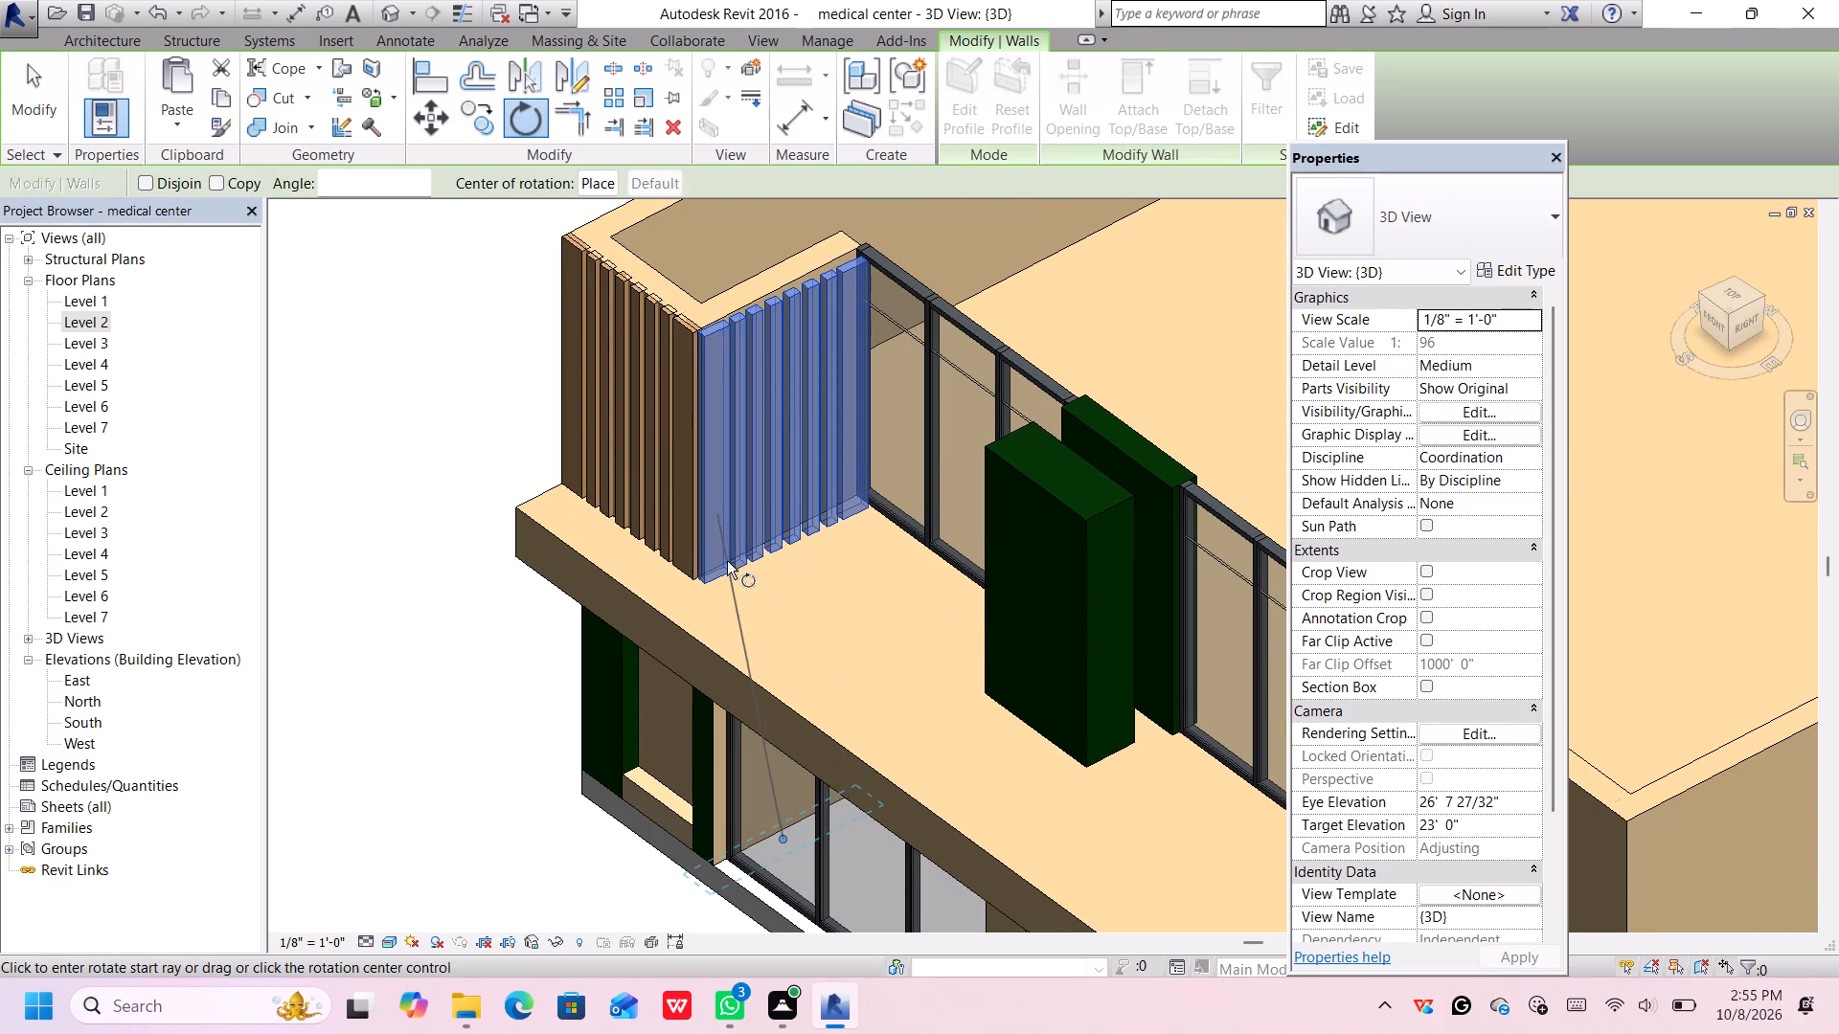
middle_click_drag(818, 646, 783, 461)
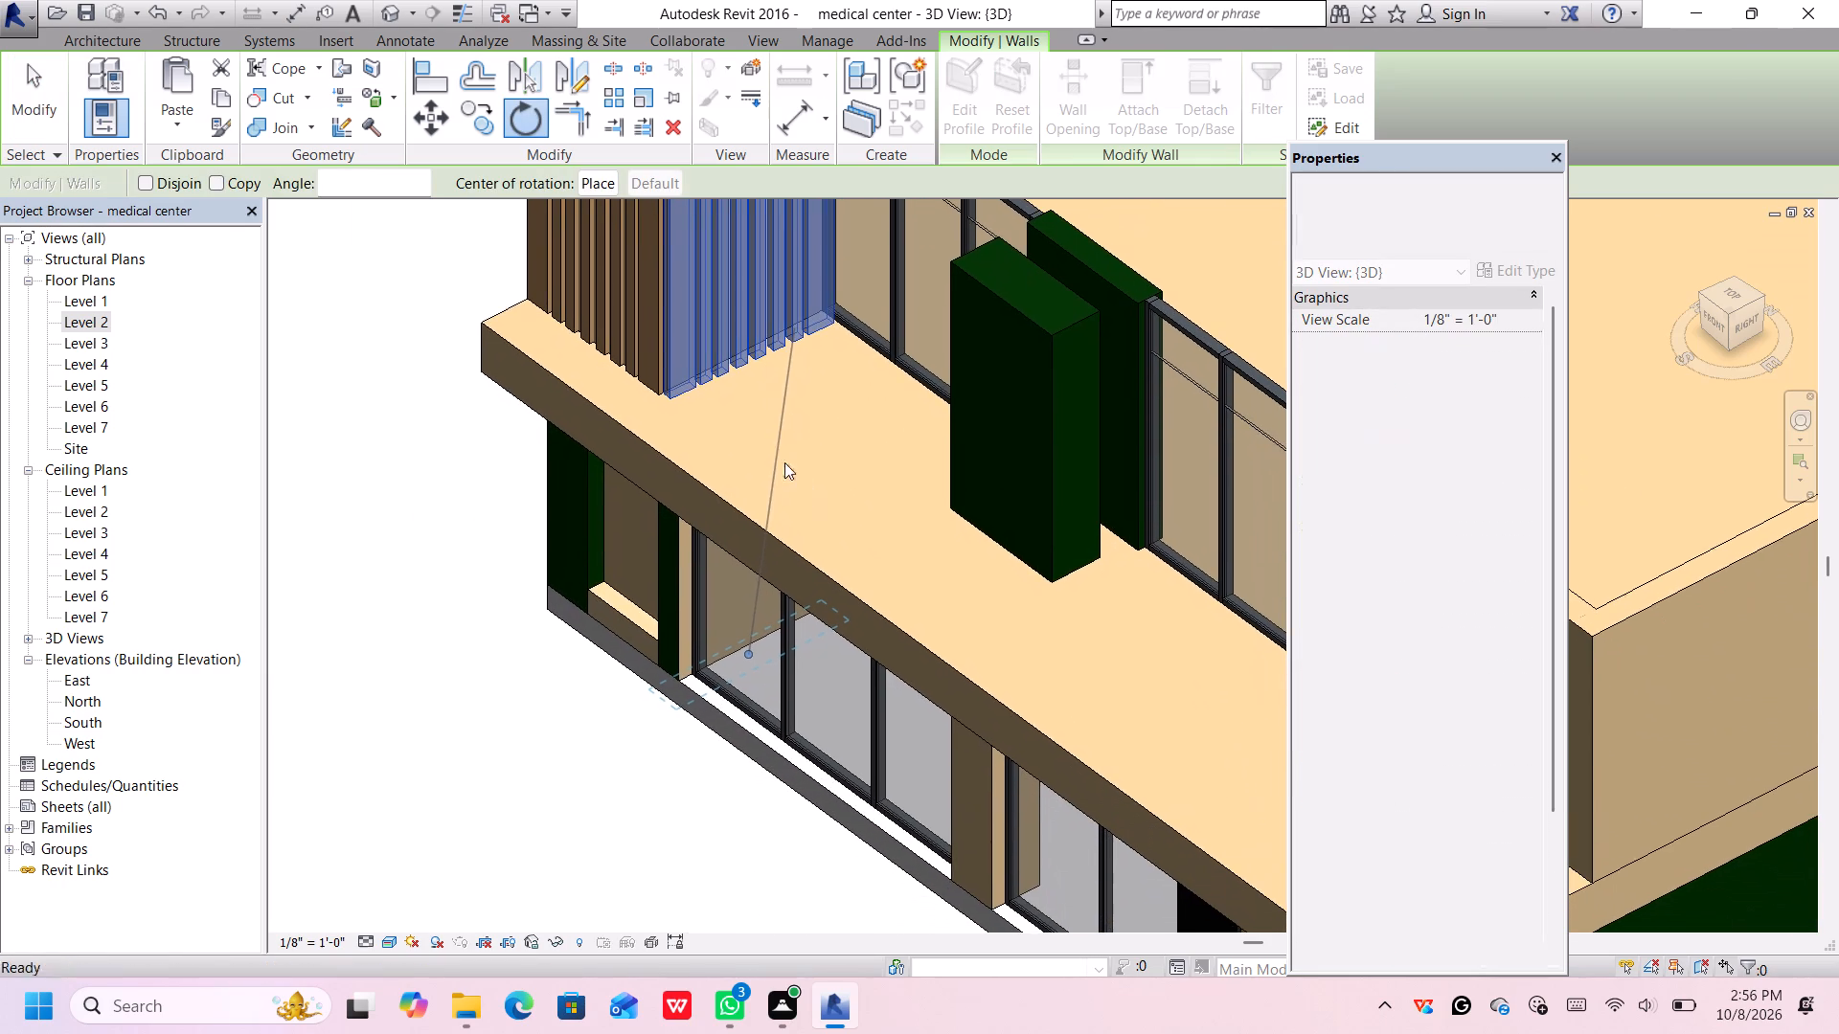
left_click(1058, 882)
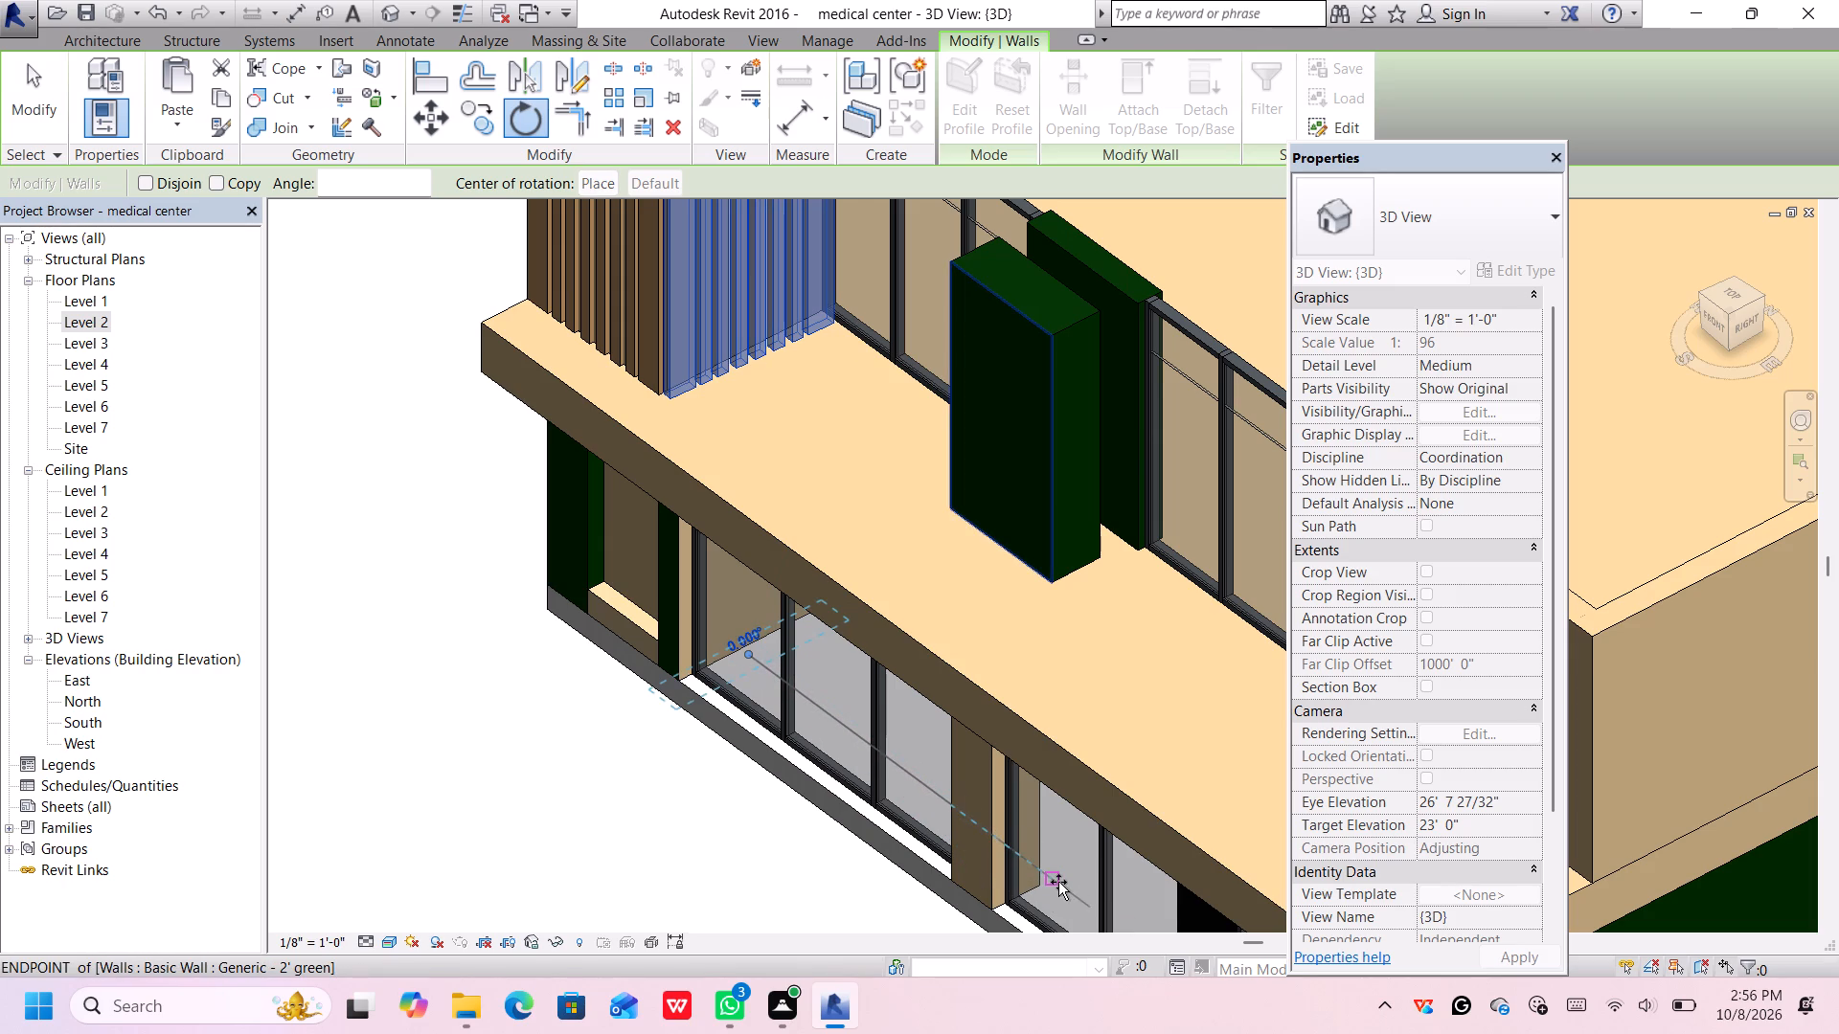
scroll(1092, 852, "up", 1)
middle_click_drag(1092, 852, 1093, 856)
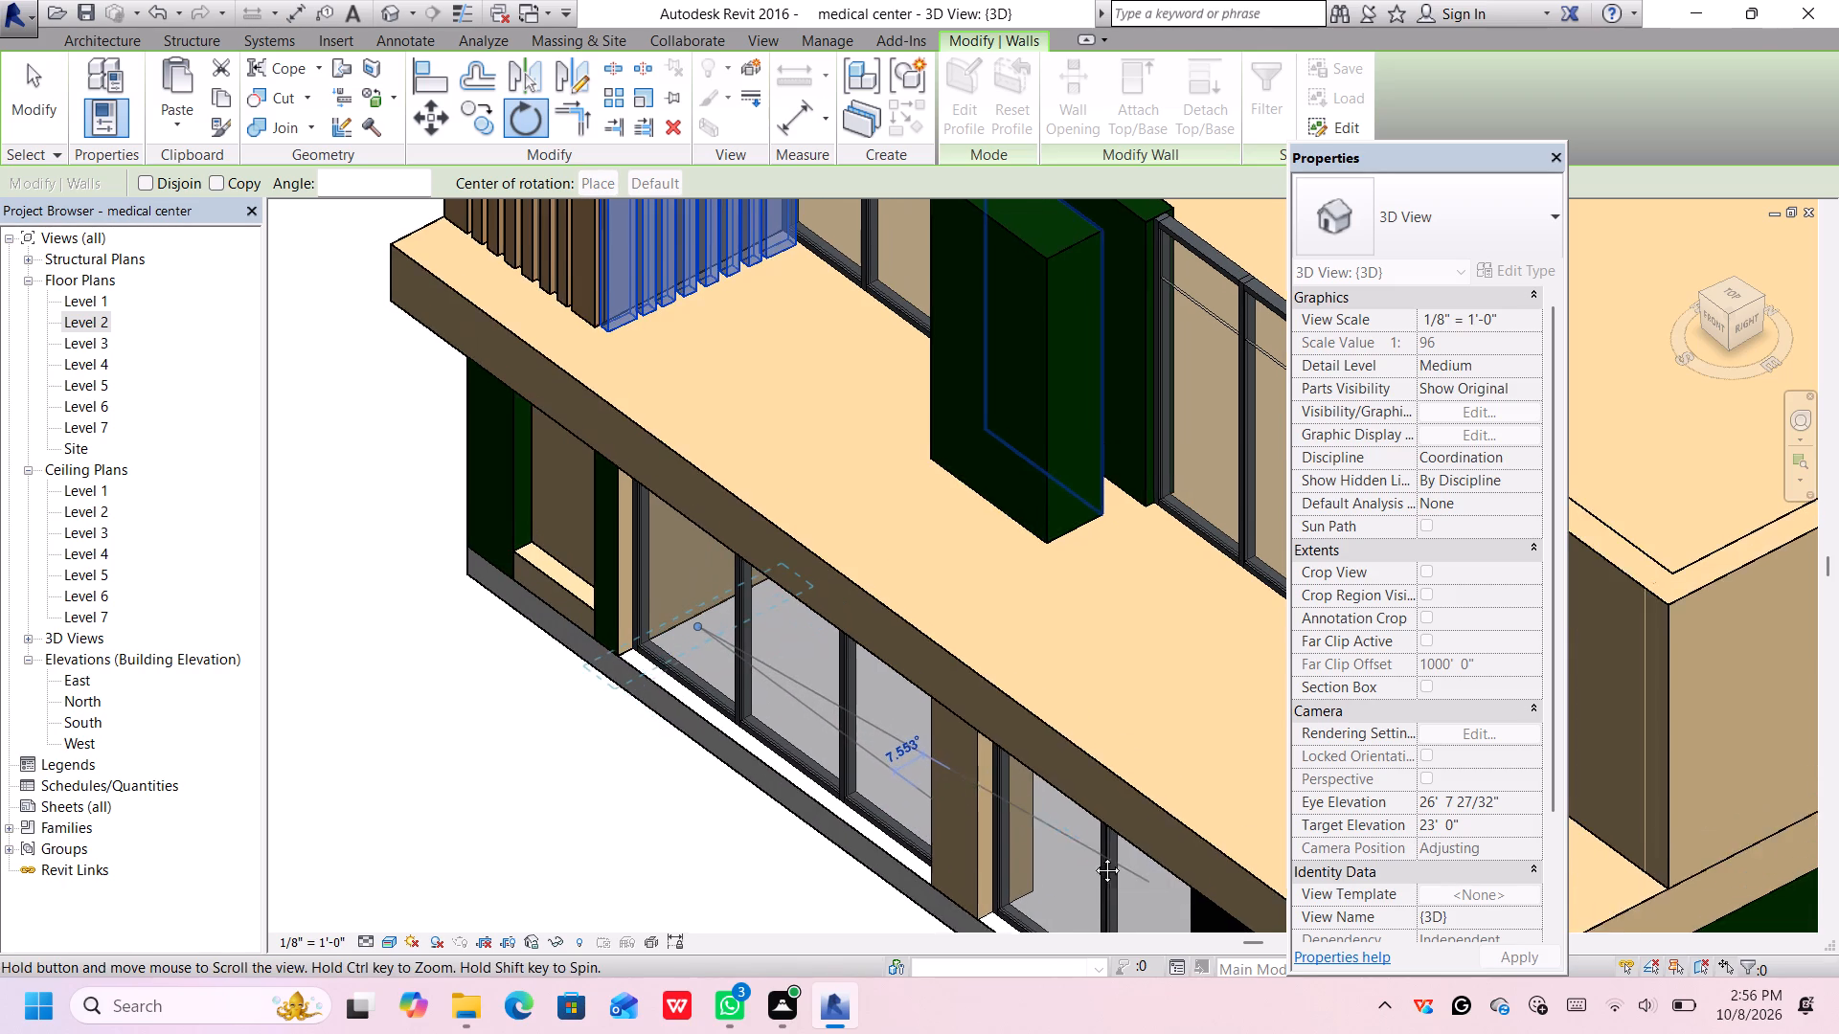
middle_click_drag(1093, 856, 1098, 879)
scroll(1087, 857, "down", 2)
scroll(1087, 857, "up", 1)
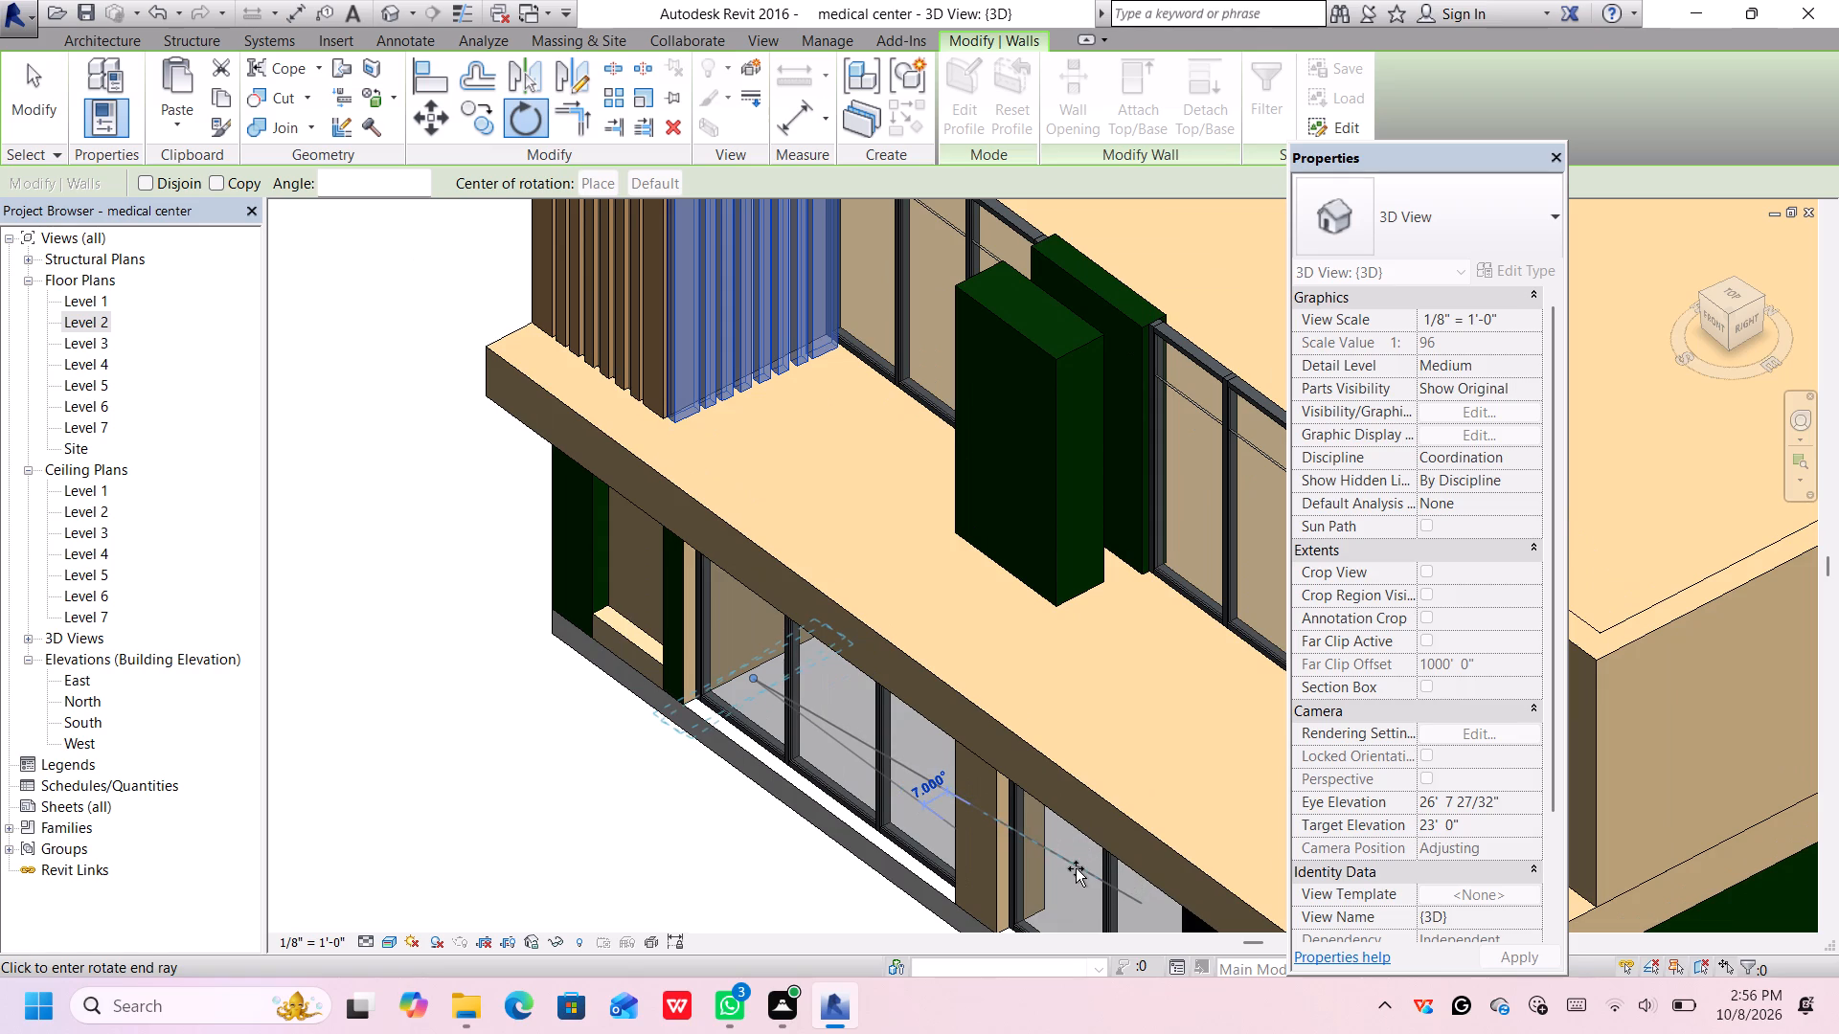
left_click(1076, 871)
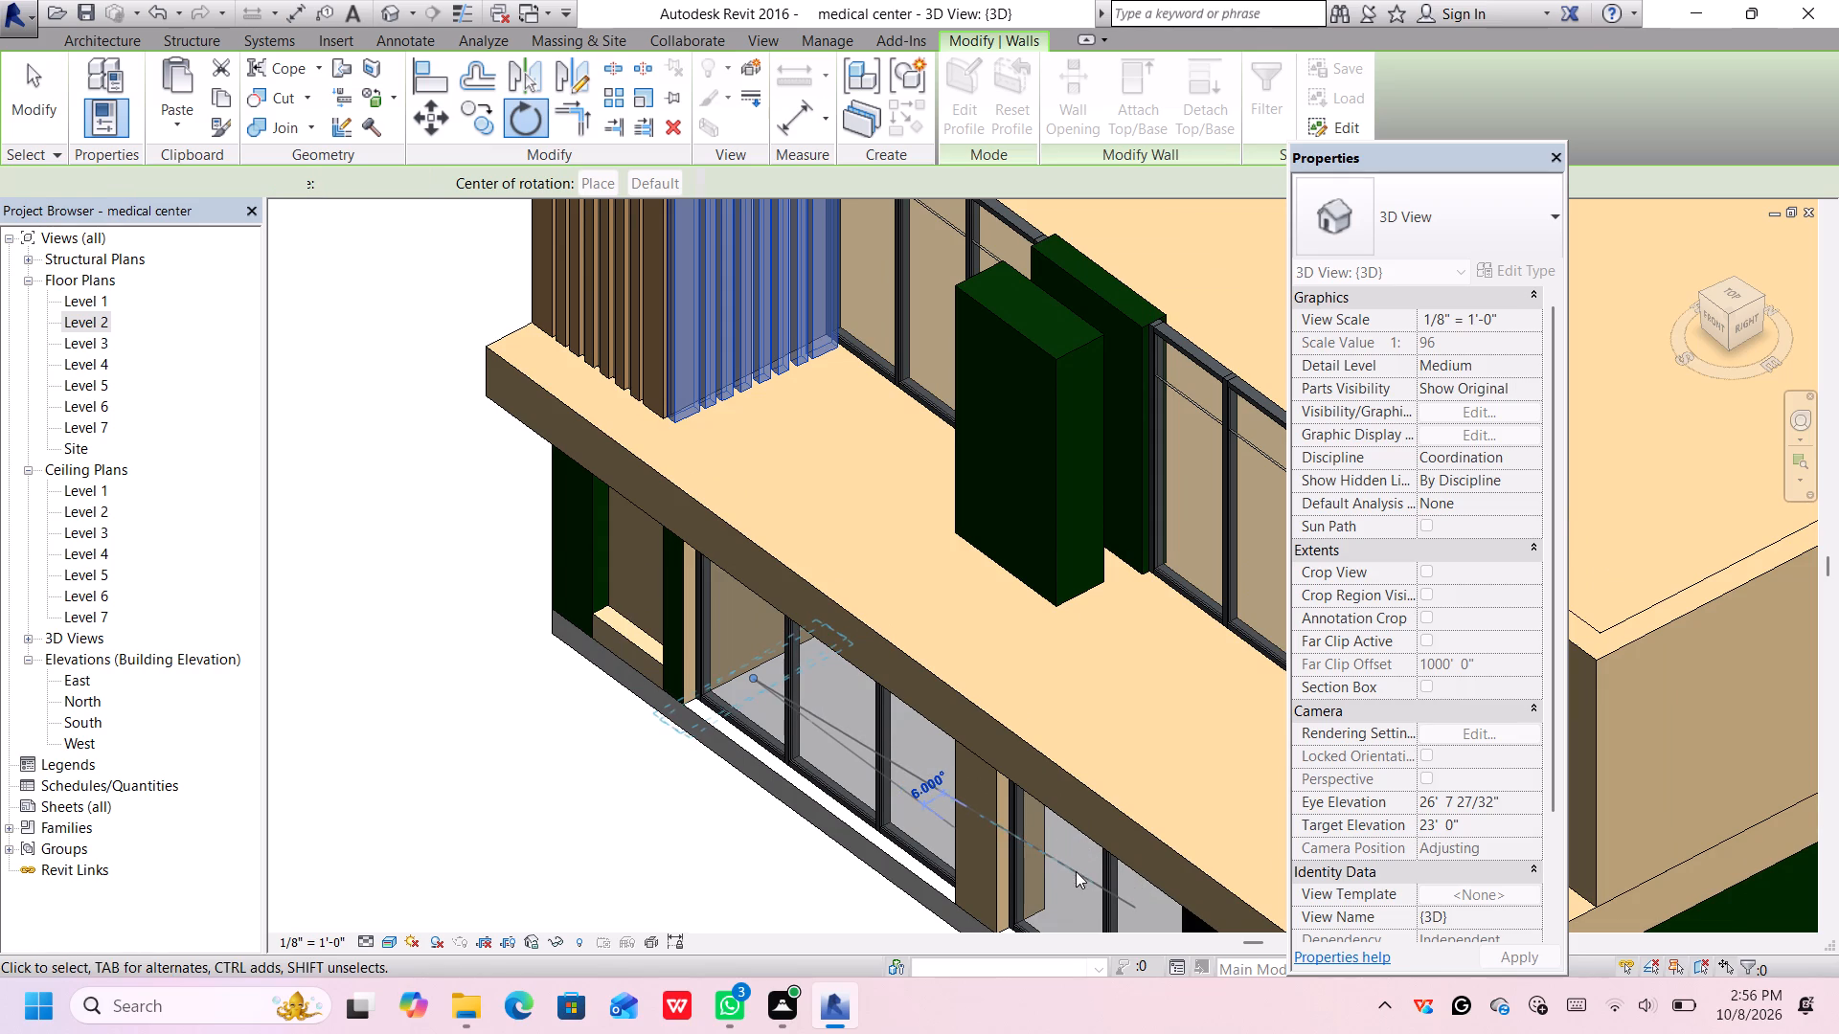
Rotate the same eight-slat set slightly back the other way to line it up with the wall face.
scroll(800, 448, "up", 1)
middle_click_drag(800, 447, 829, 518)
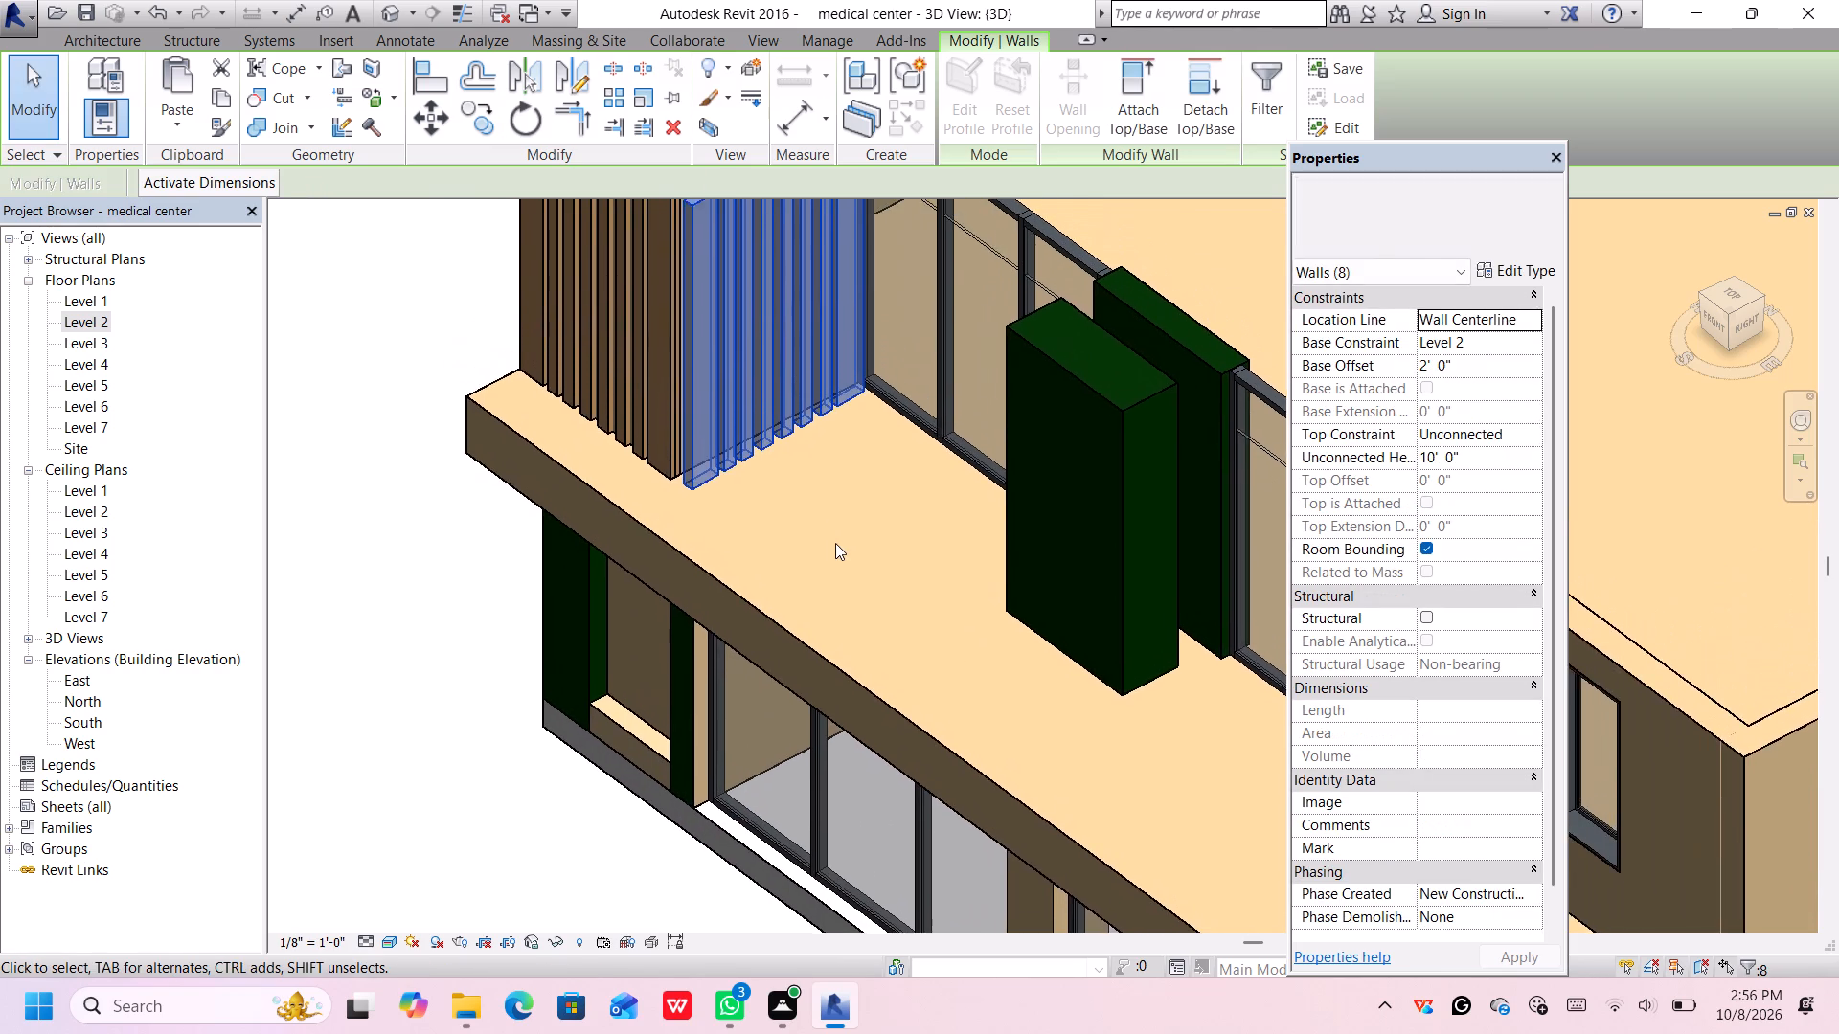
scroll(835, 543, "down", 3)
scroll(777, 324, "up", 1)
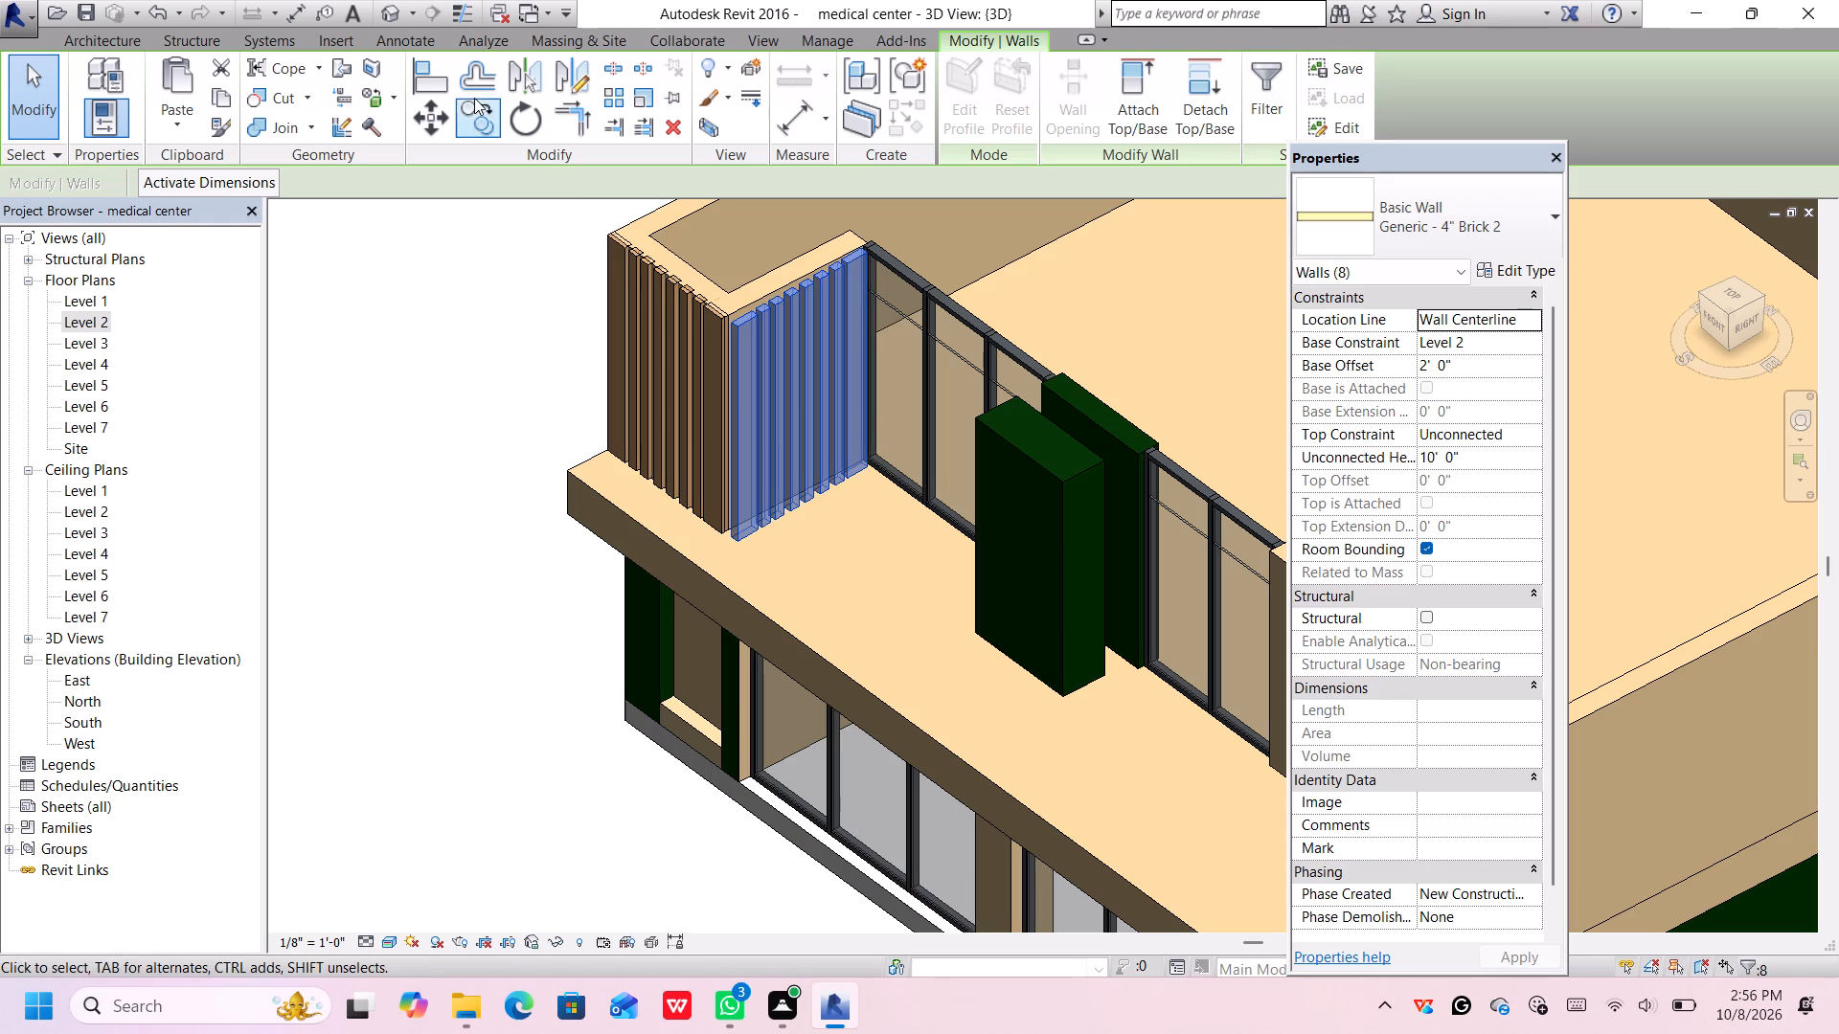
left_click(518, 123)
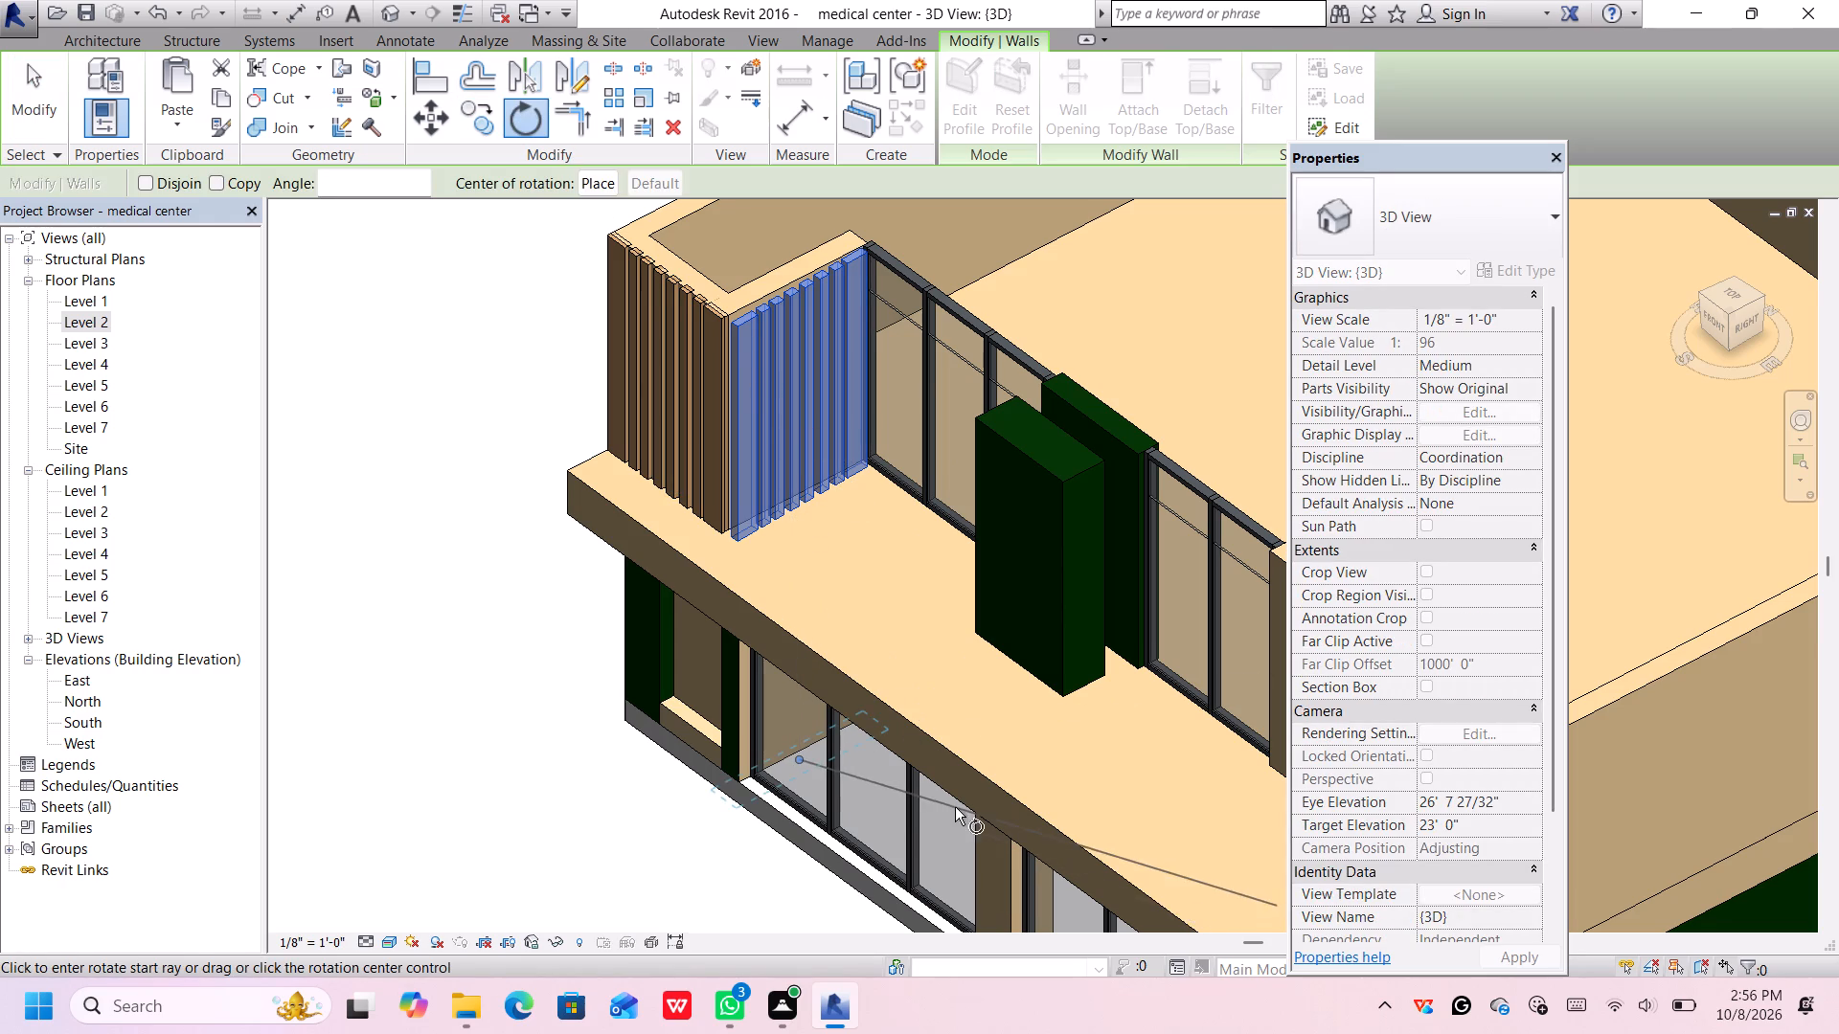
middle_click_drag(955, 807, 933, 577)
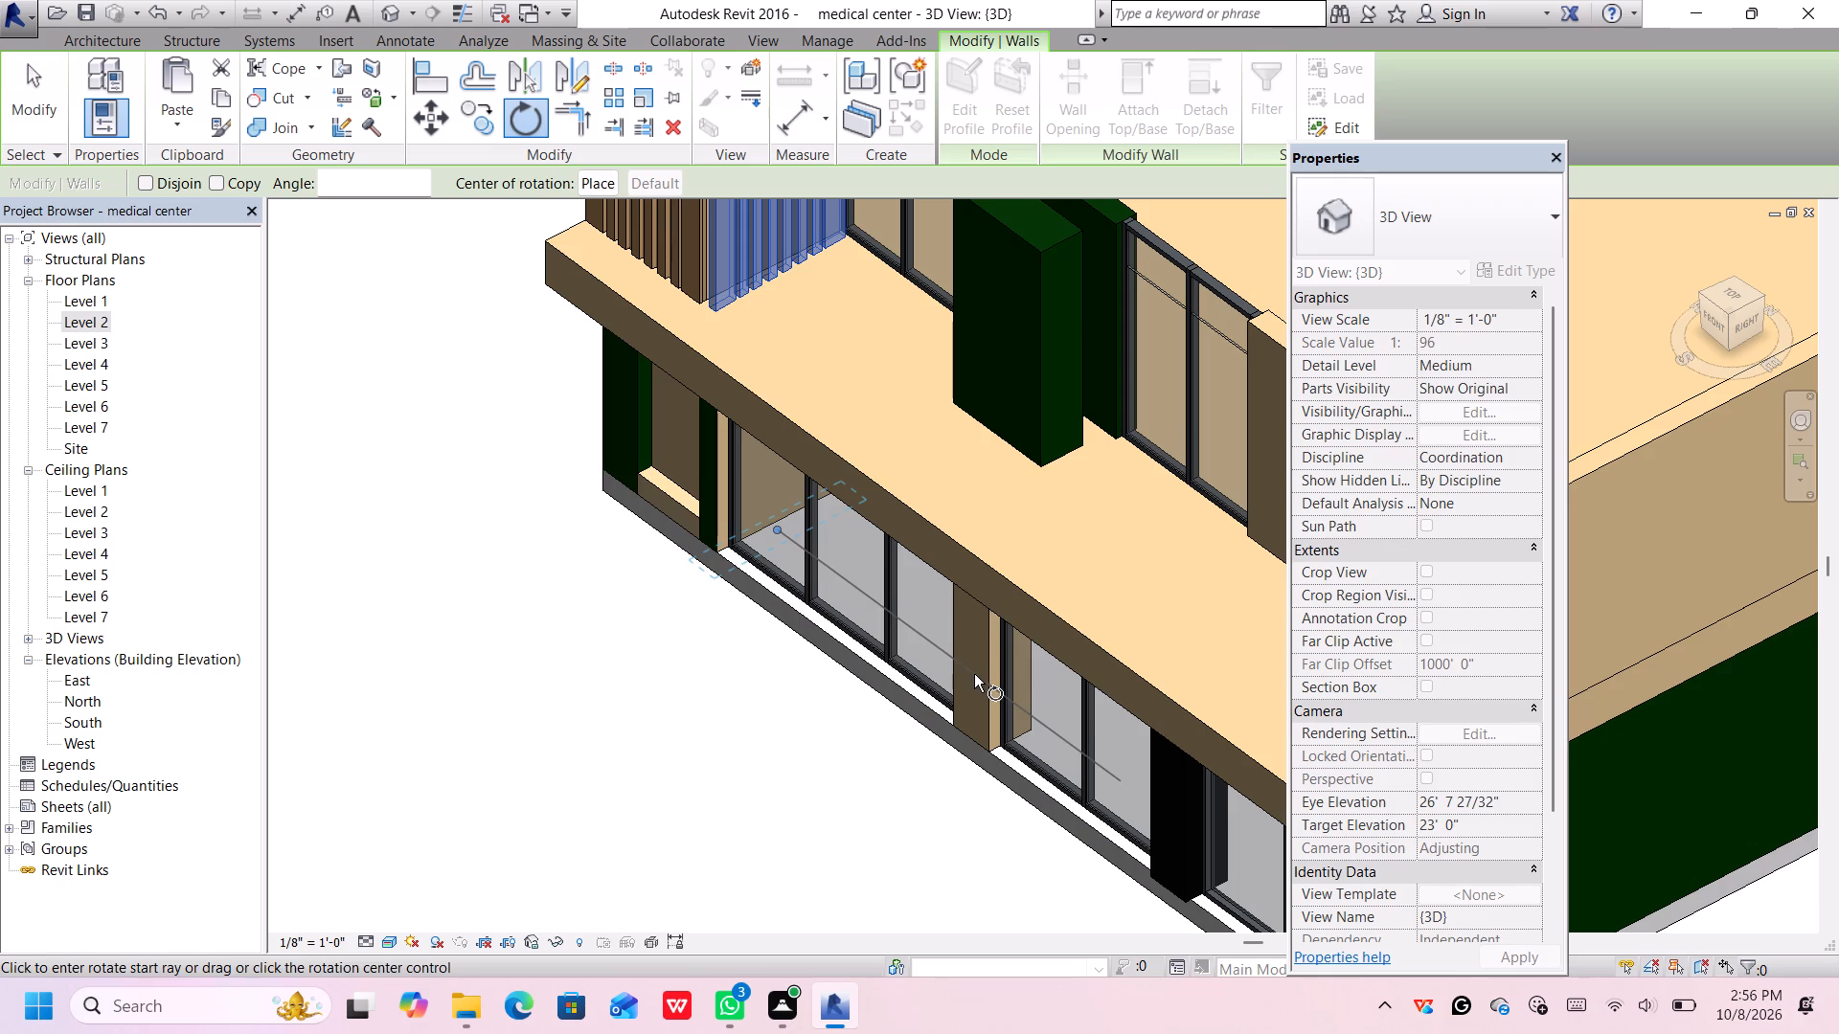
left_click(982, 671)
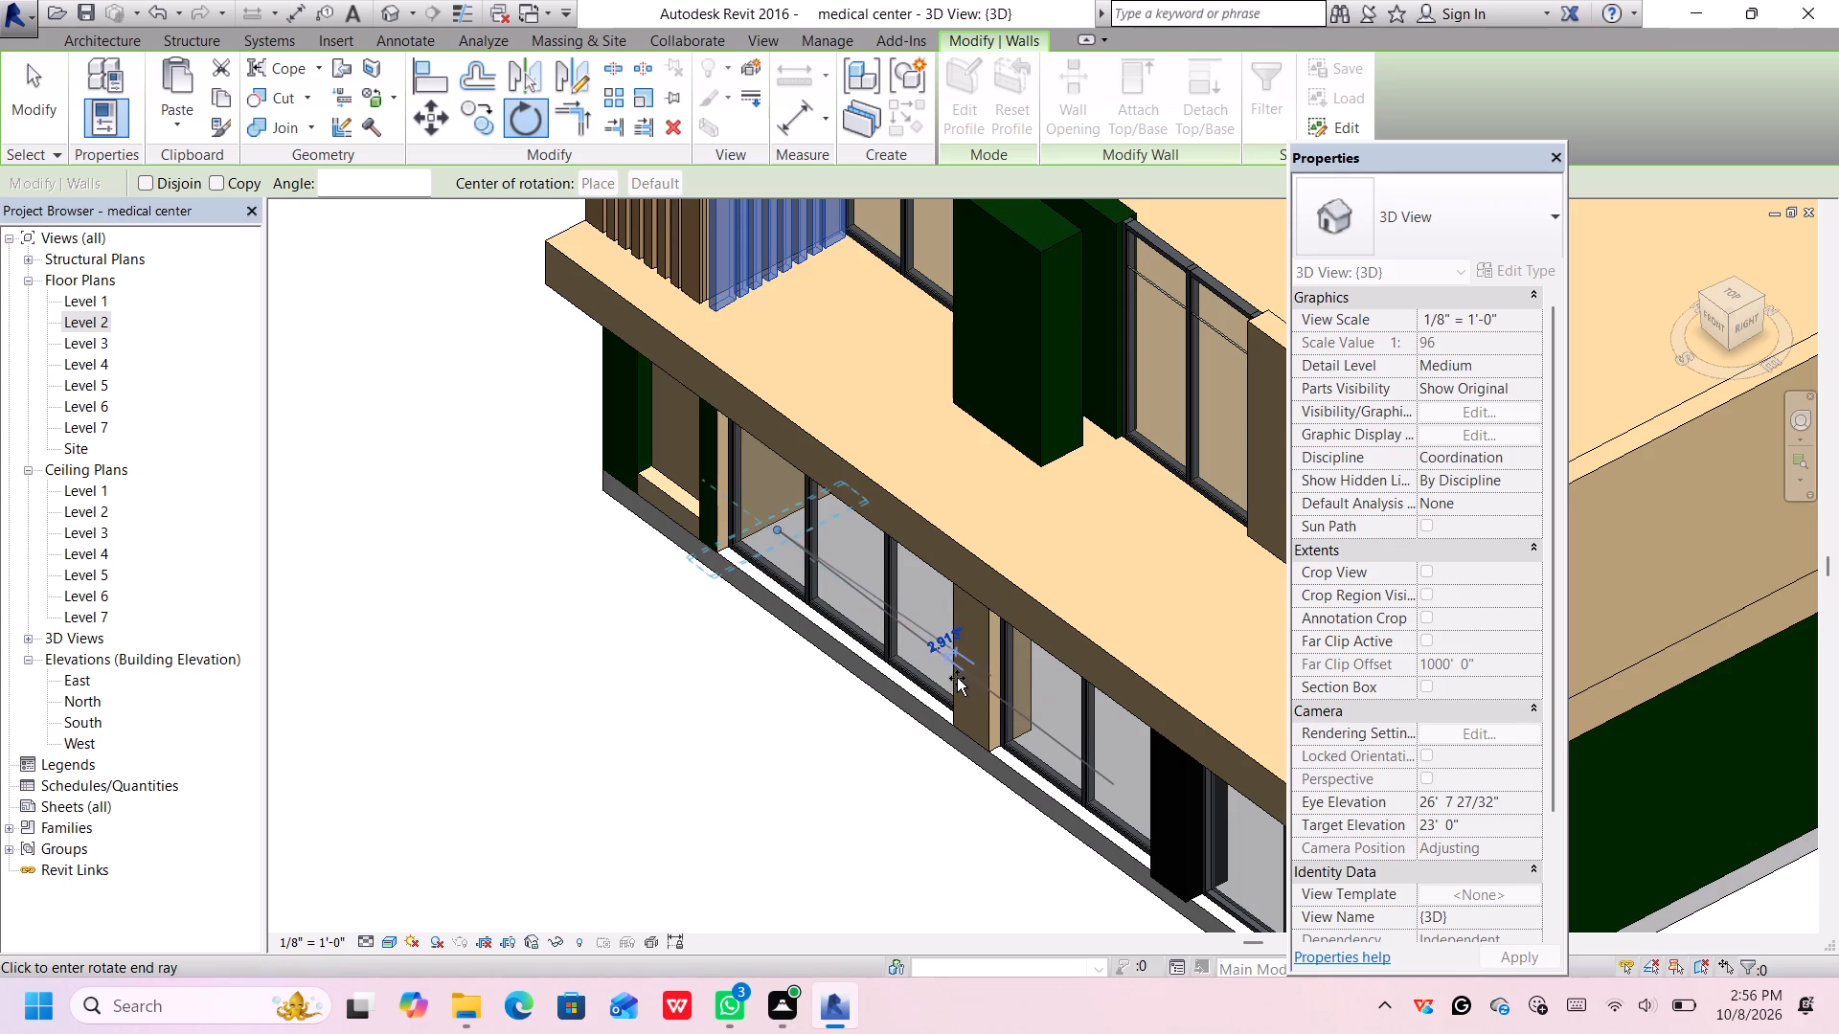
left_click(964, 678)
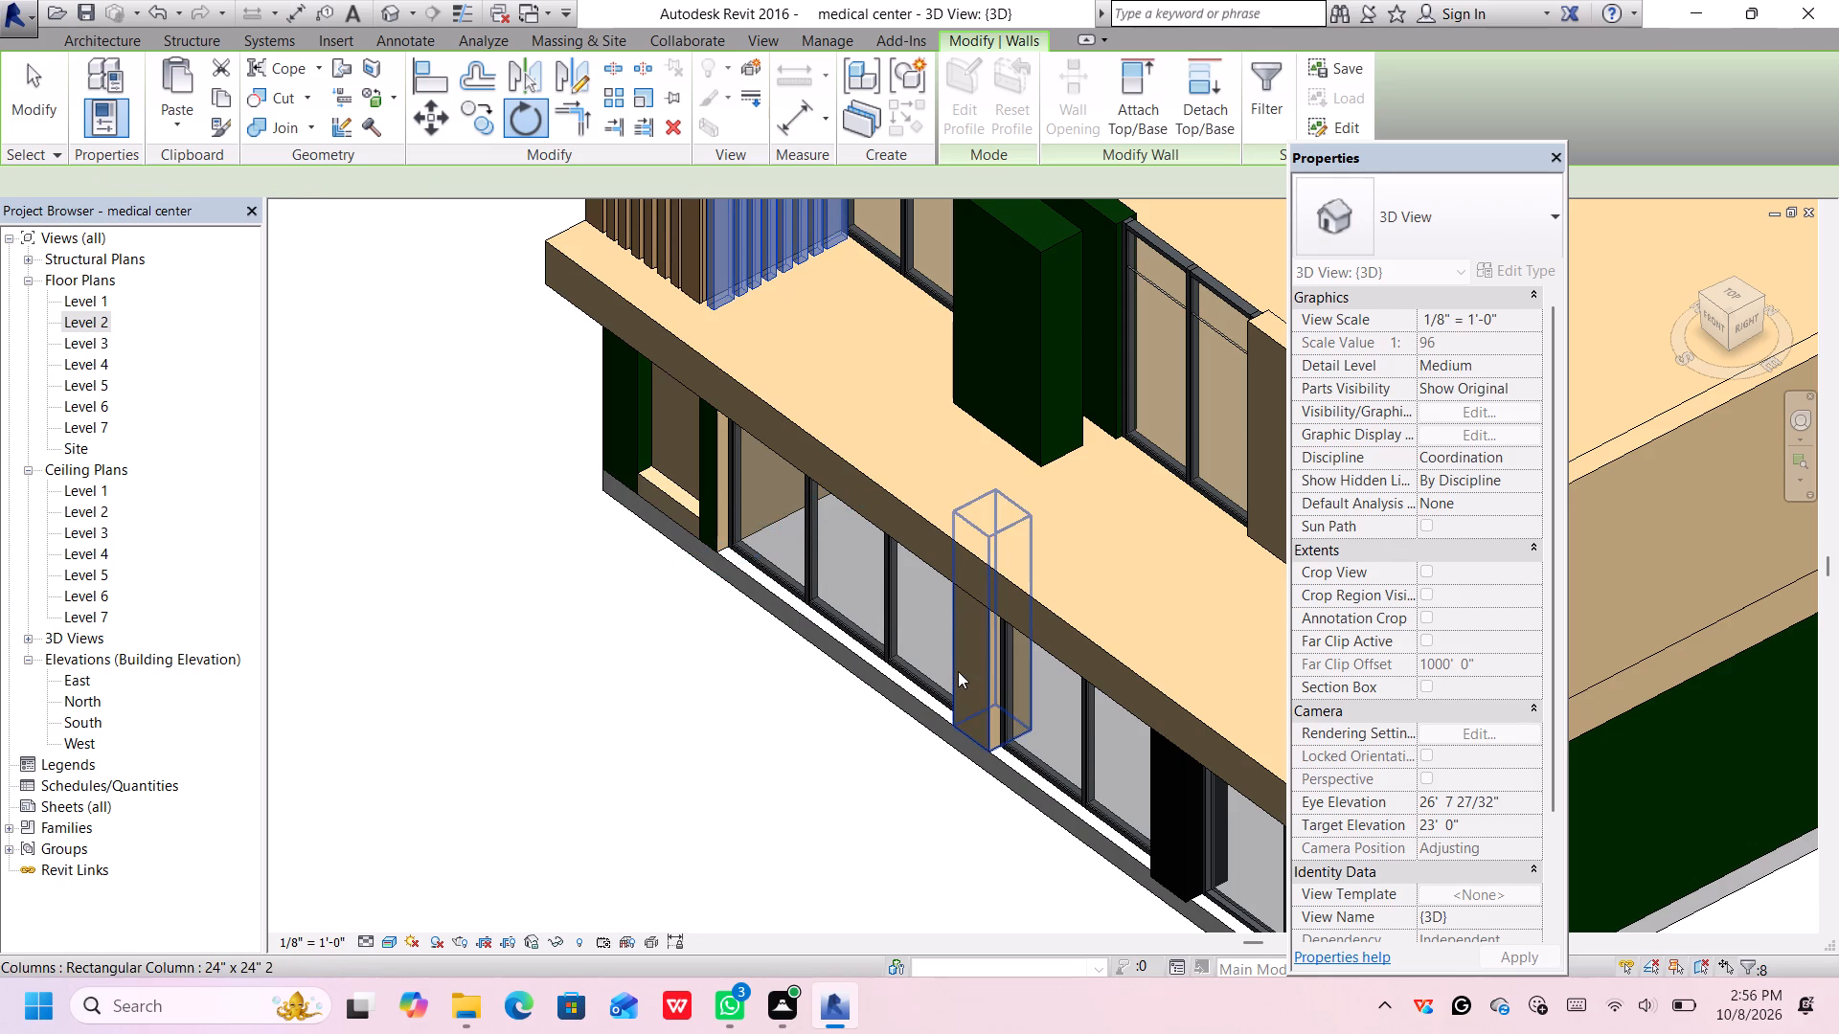
Nudge the rotated slat set in small increments toward the wall face to tighten it against the original corner slats.
scroll(867, 481, "down", 5)
middle_click_drag(861, 416, 872, 527)
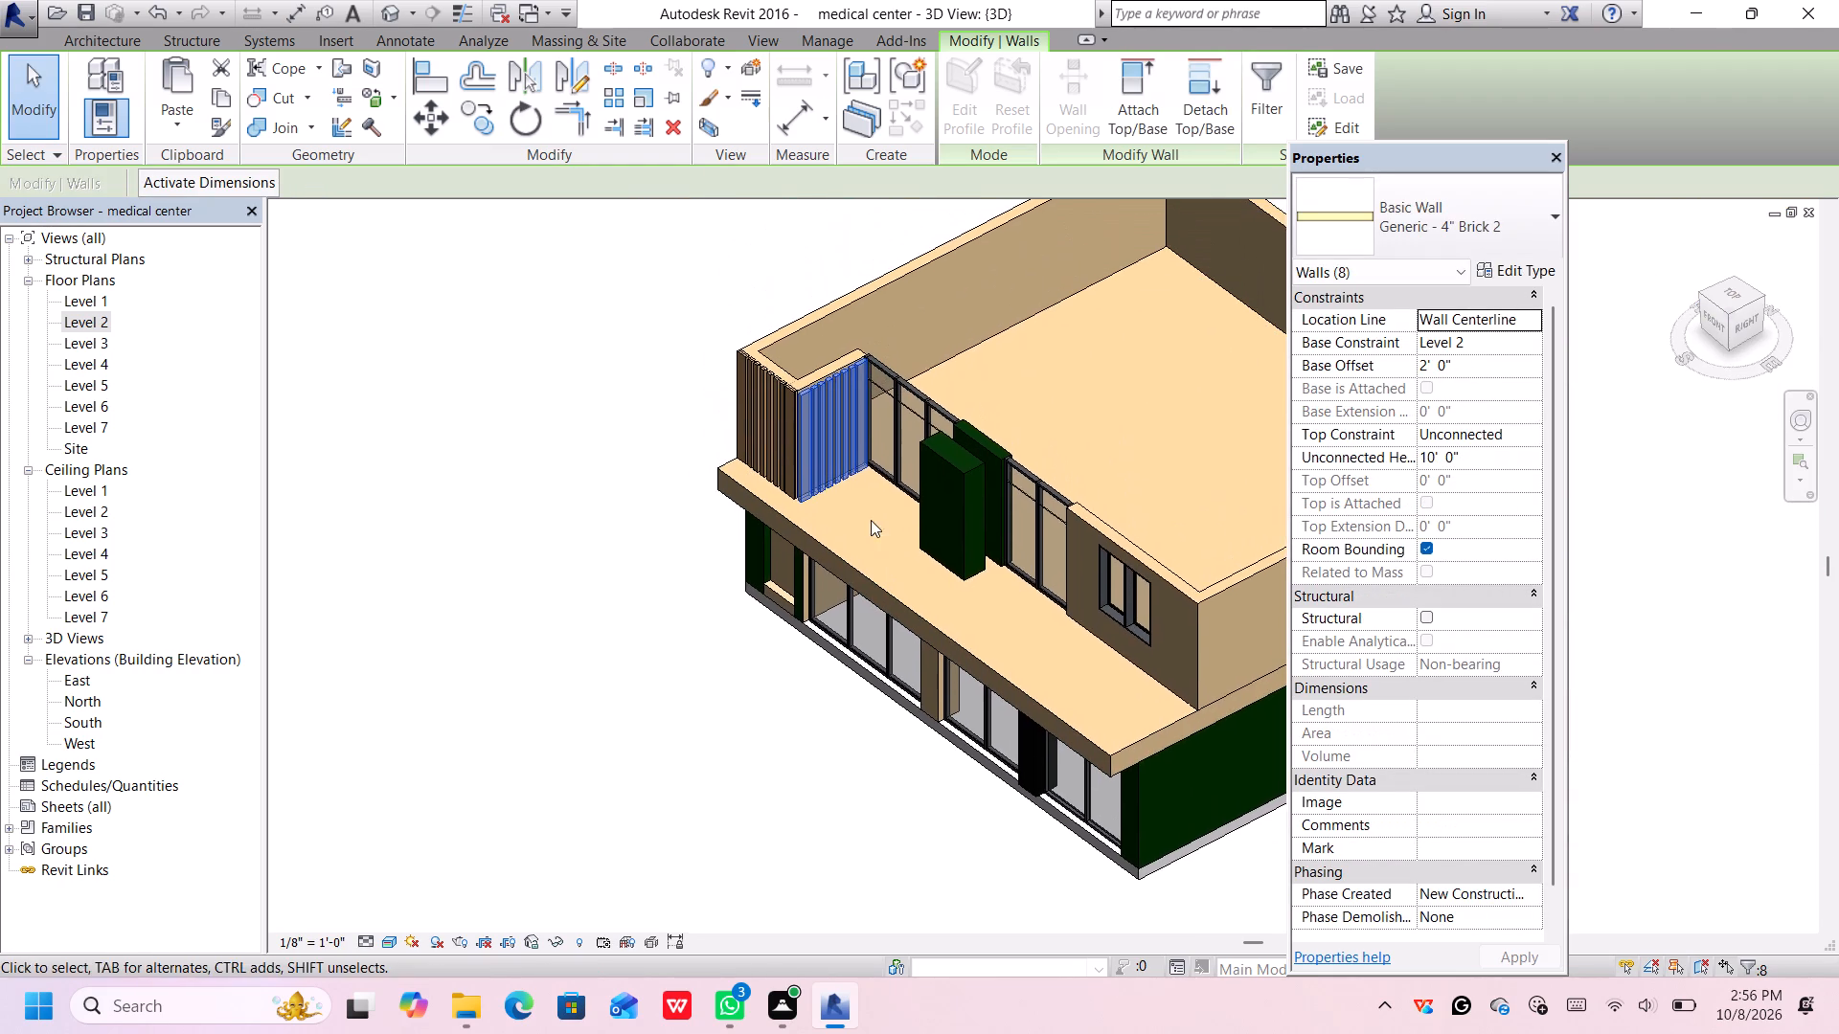
scroll(809, 445, "up", 6)
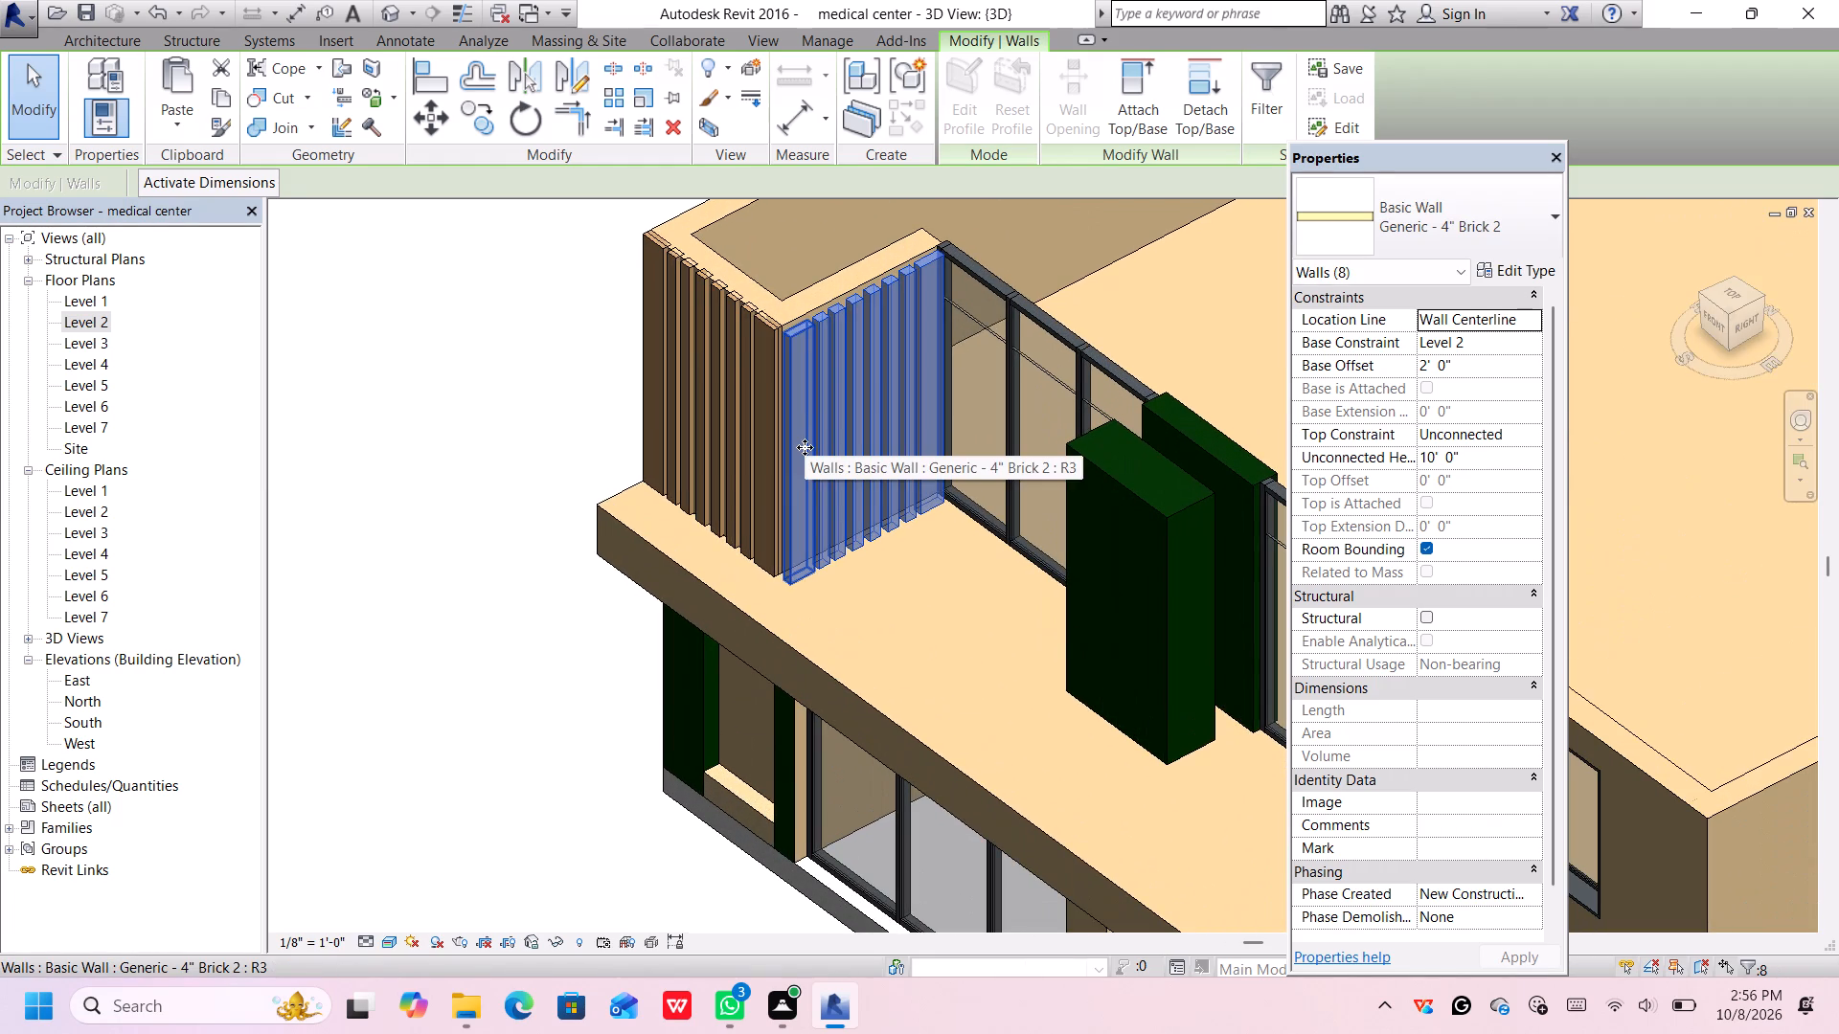
key("Down")
key("Up")
key("Up")
key("Up")
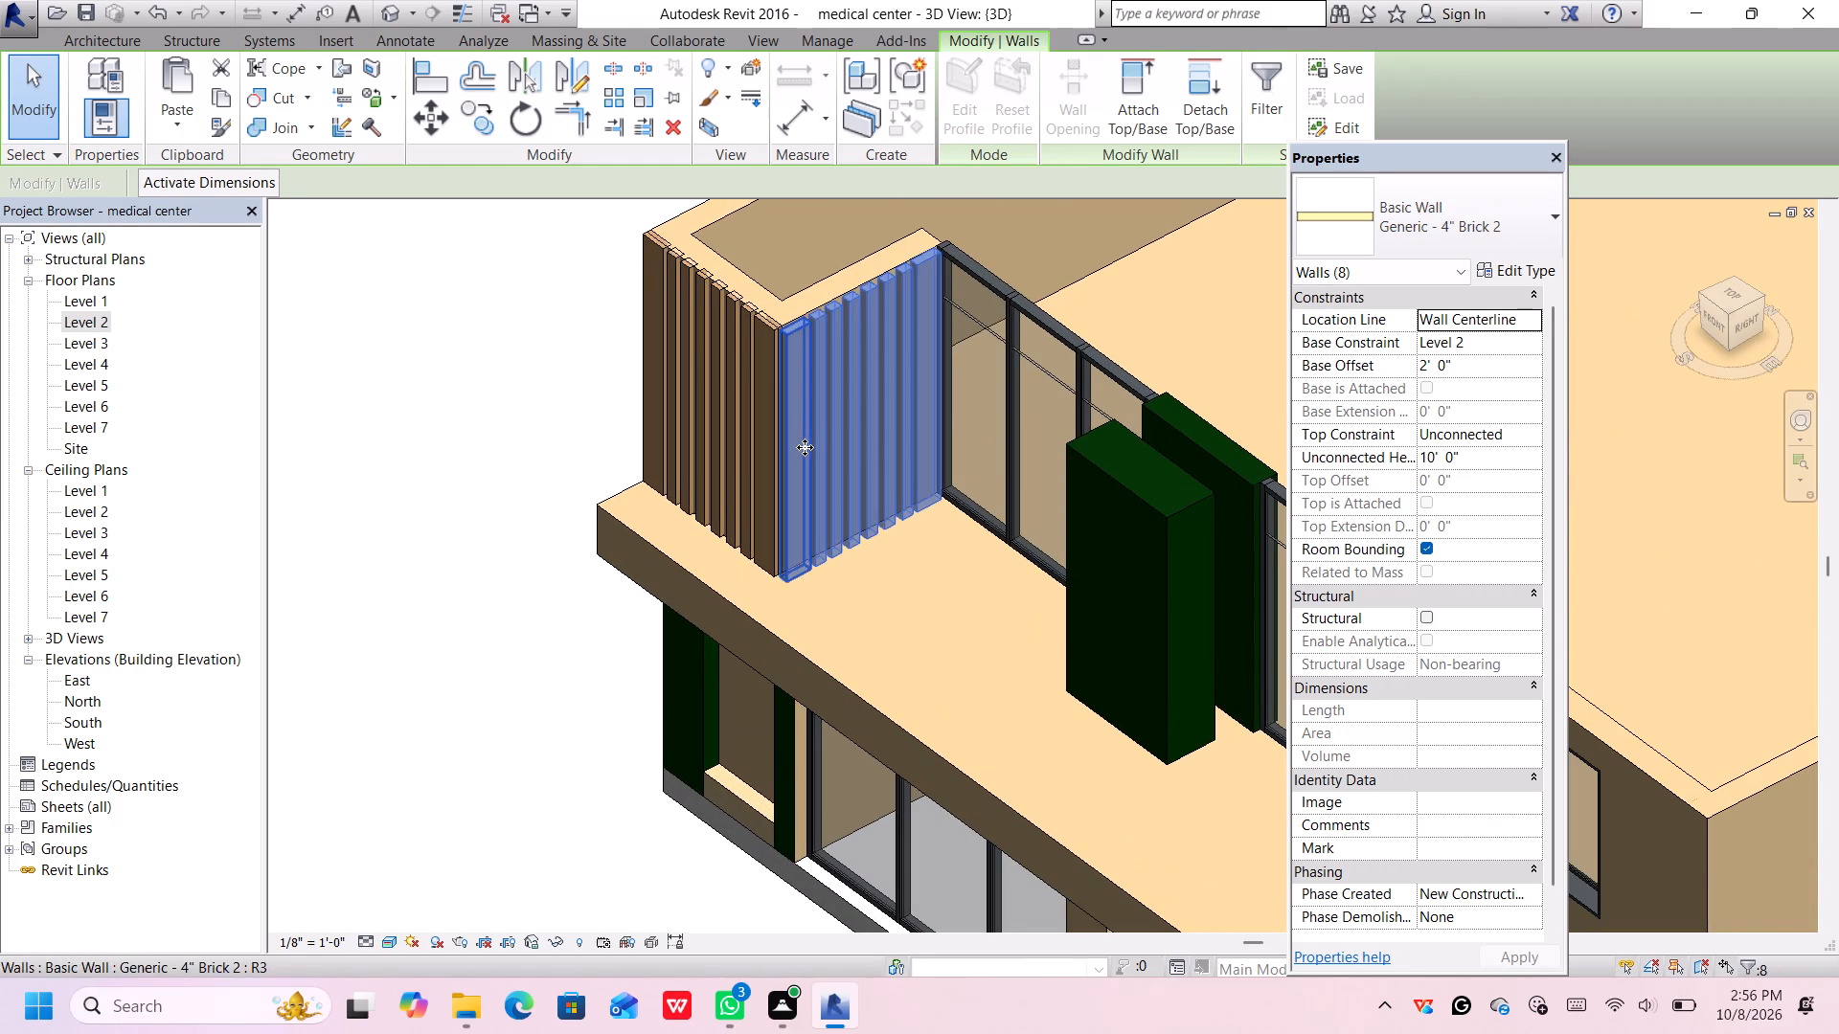
key("Down")
key("Down")
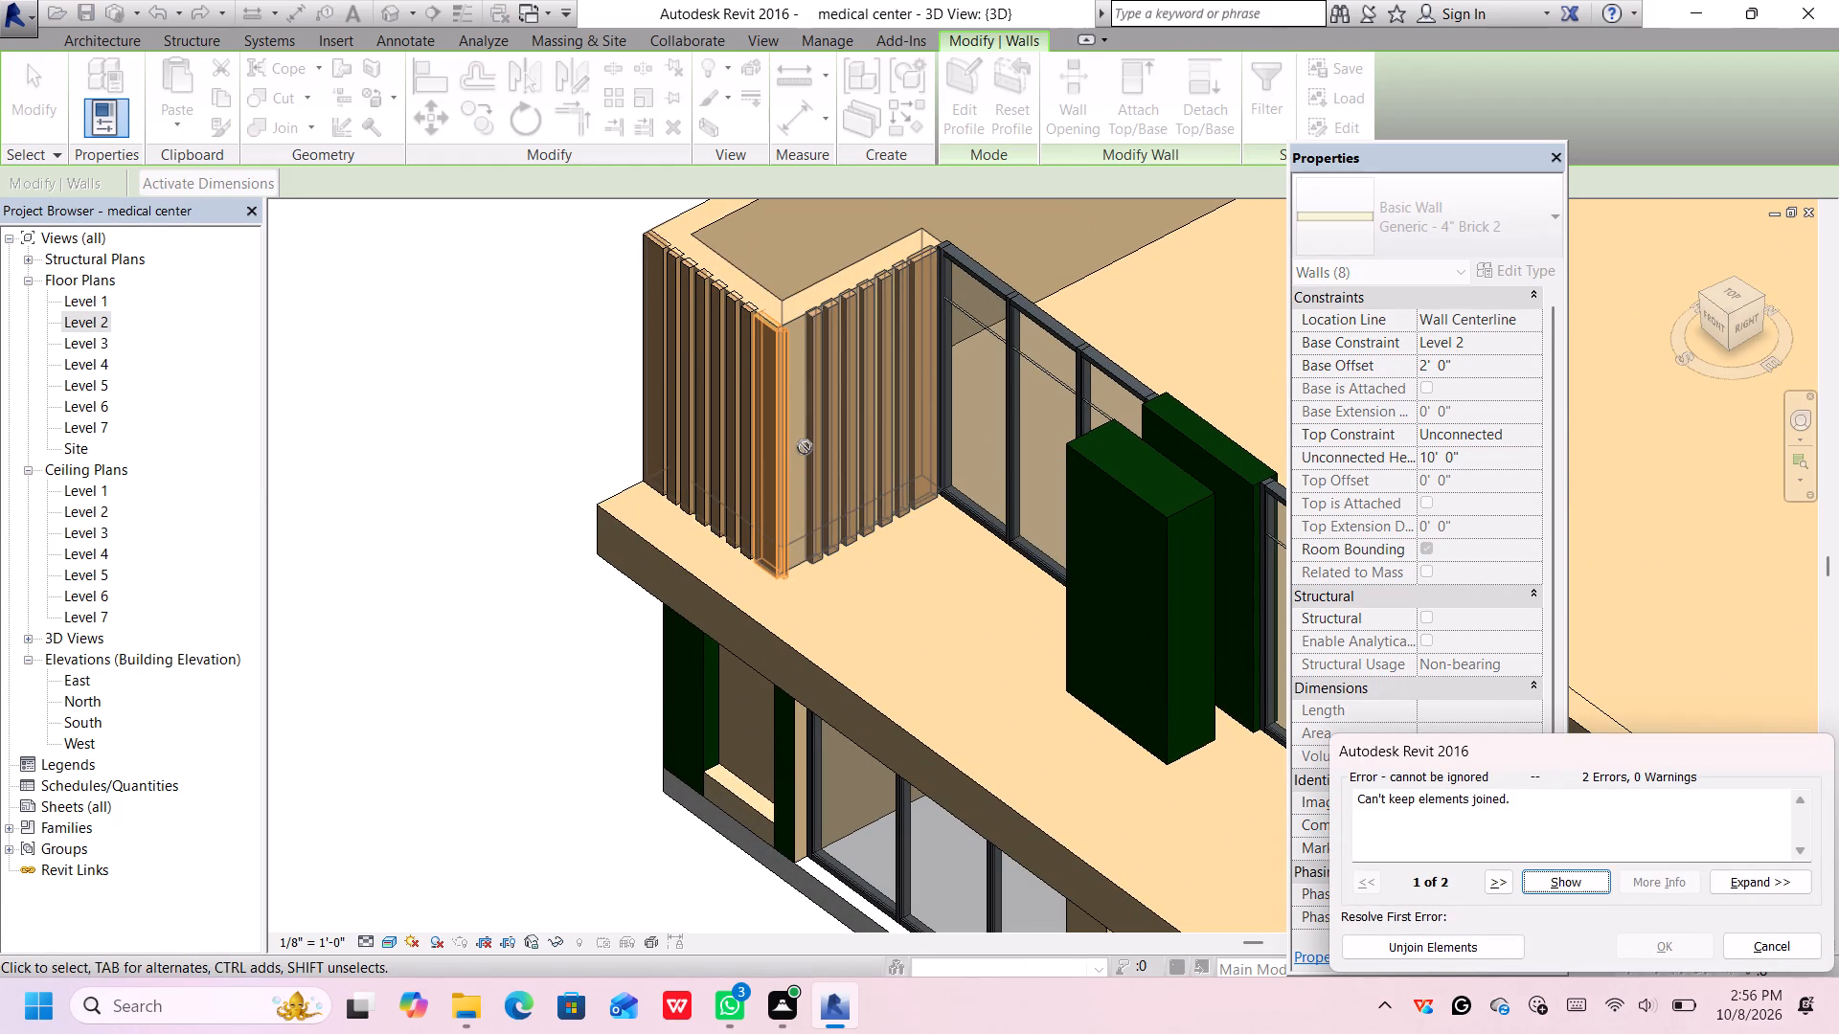
left_click(1764, 942)
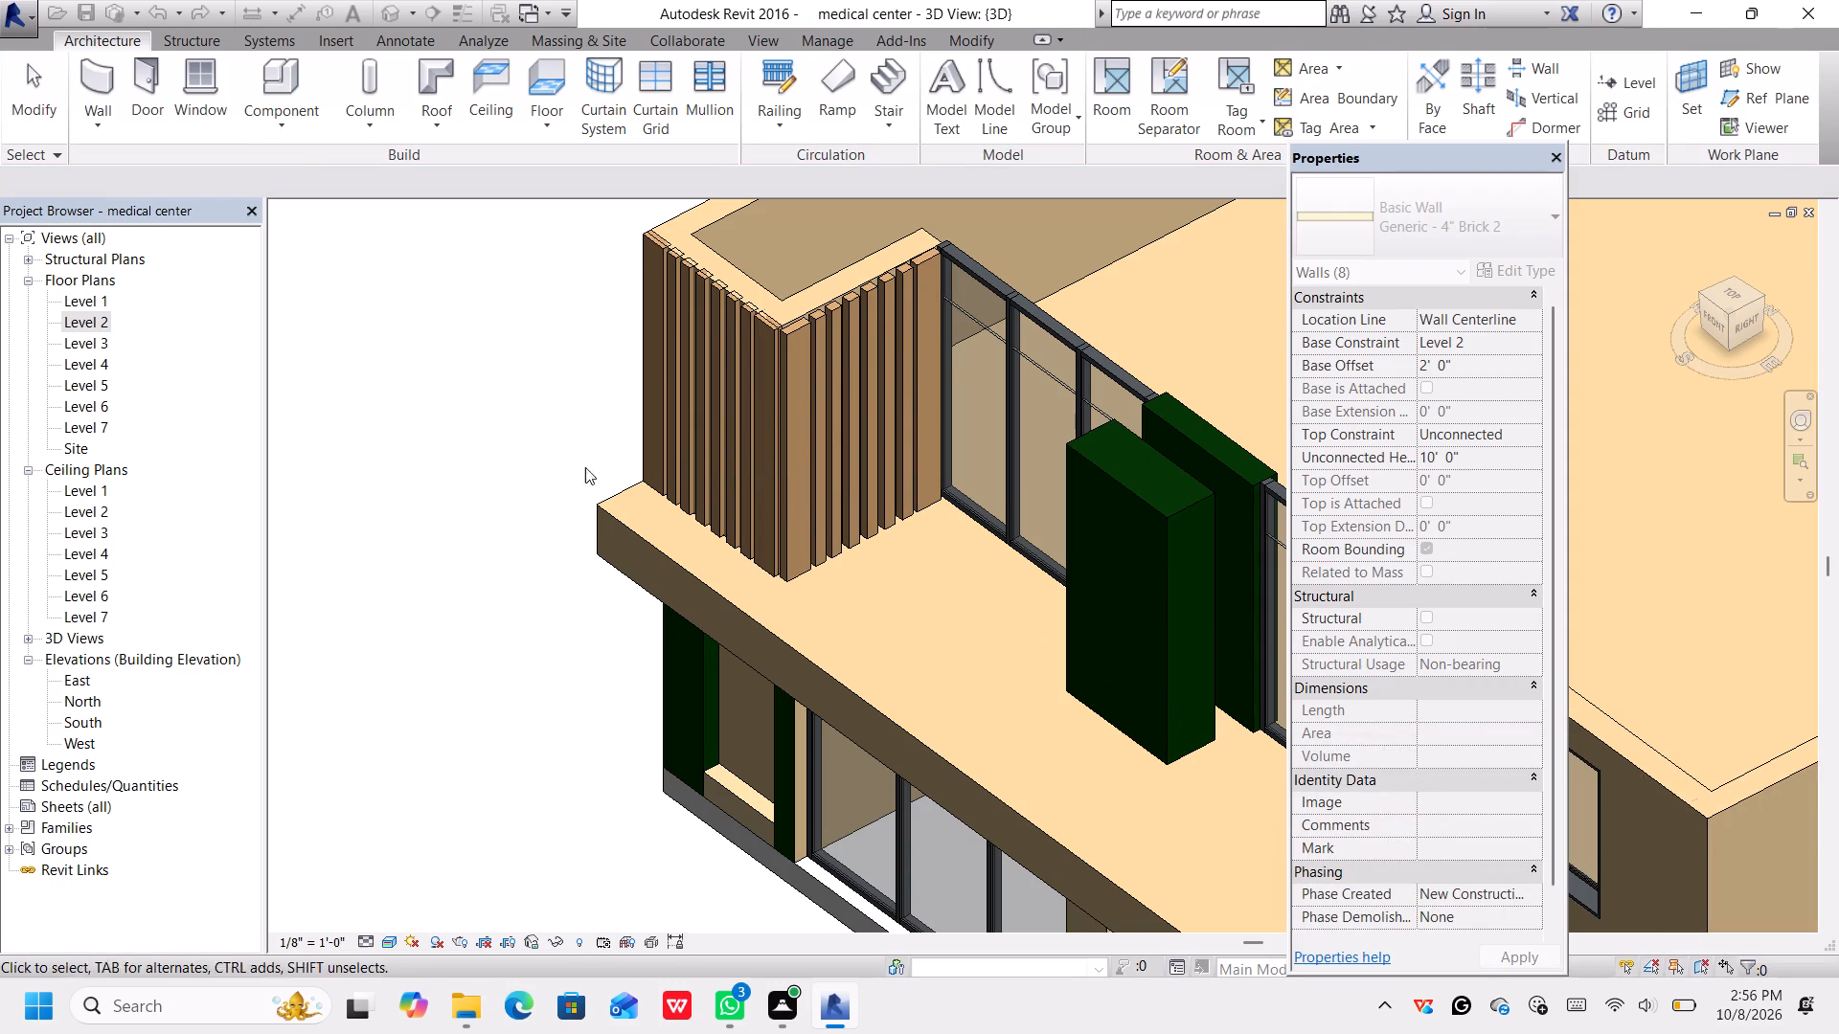
Examine the slat-clad corner and the whole front facade of the medical center from several angles and distances.
scroll(634, 597, "down", 2)
scroll(997, 637, "down", 3)
middle_click_drag(1011, 654, 919, 511)
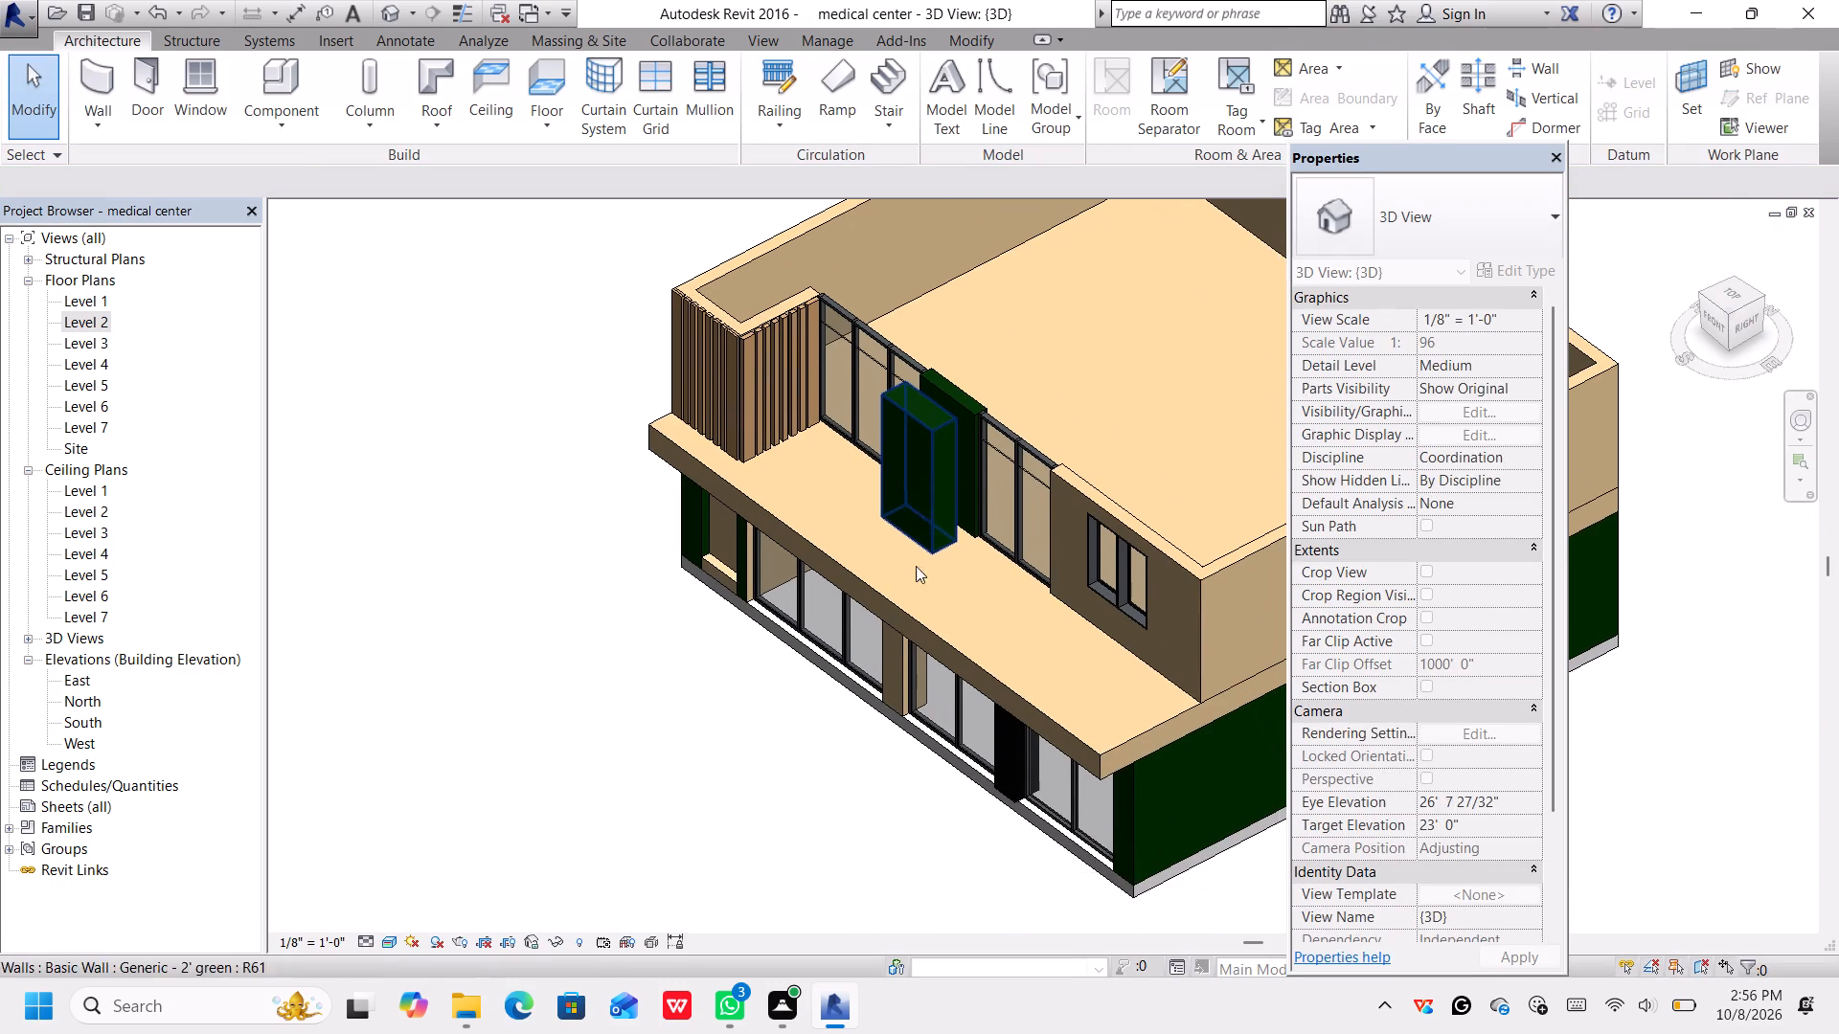
middle_click_drag(827, 774, 1092, 668)
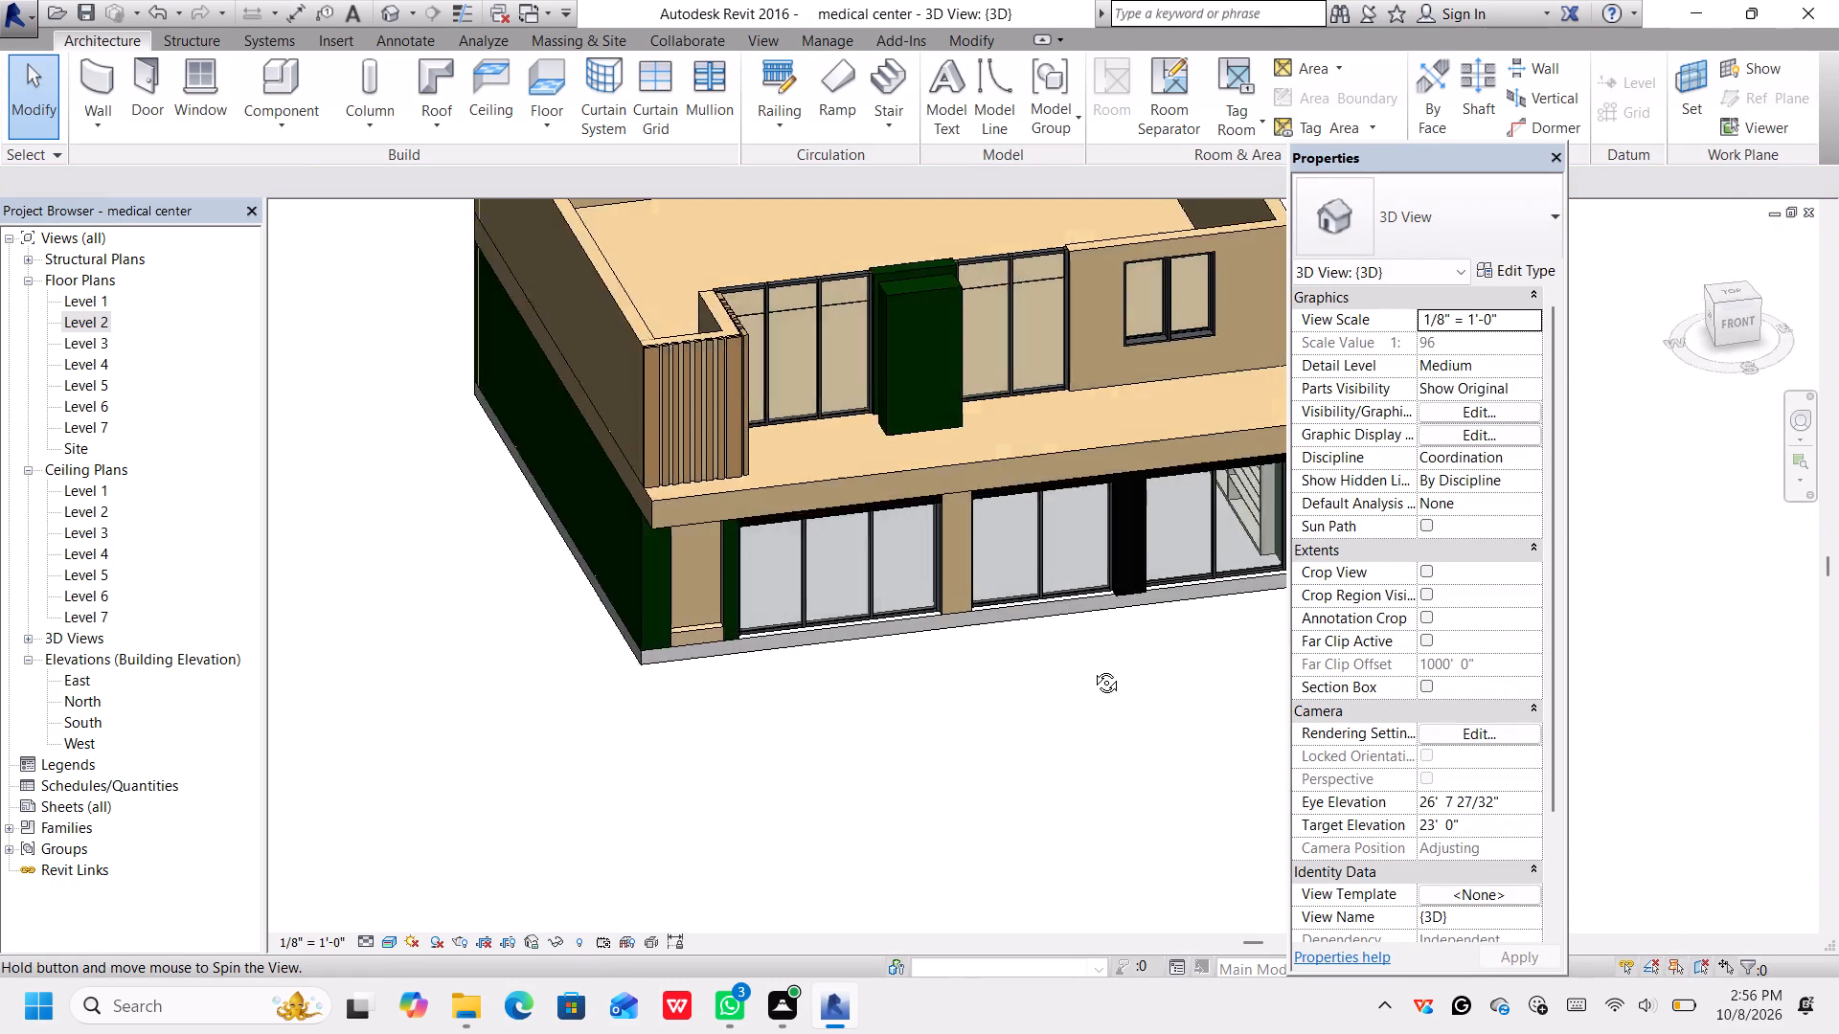
middle_click_drag(1092, 668, 1019, 599)
scroll(996, 781, "down", 3)
scroll(999, 778, "up", 1)
scroll(999, 778, "down", 1)
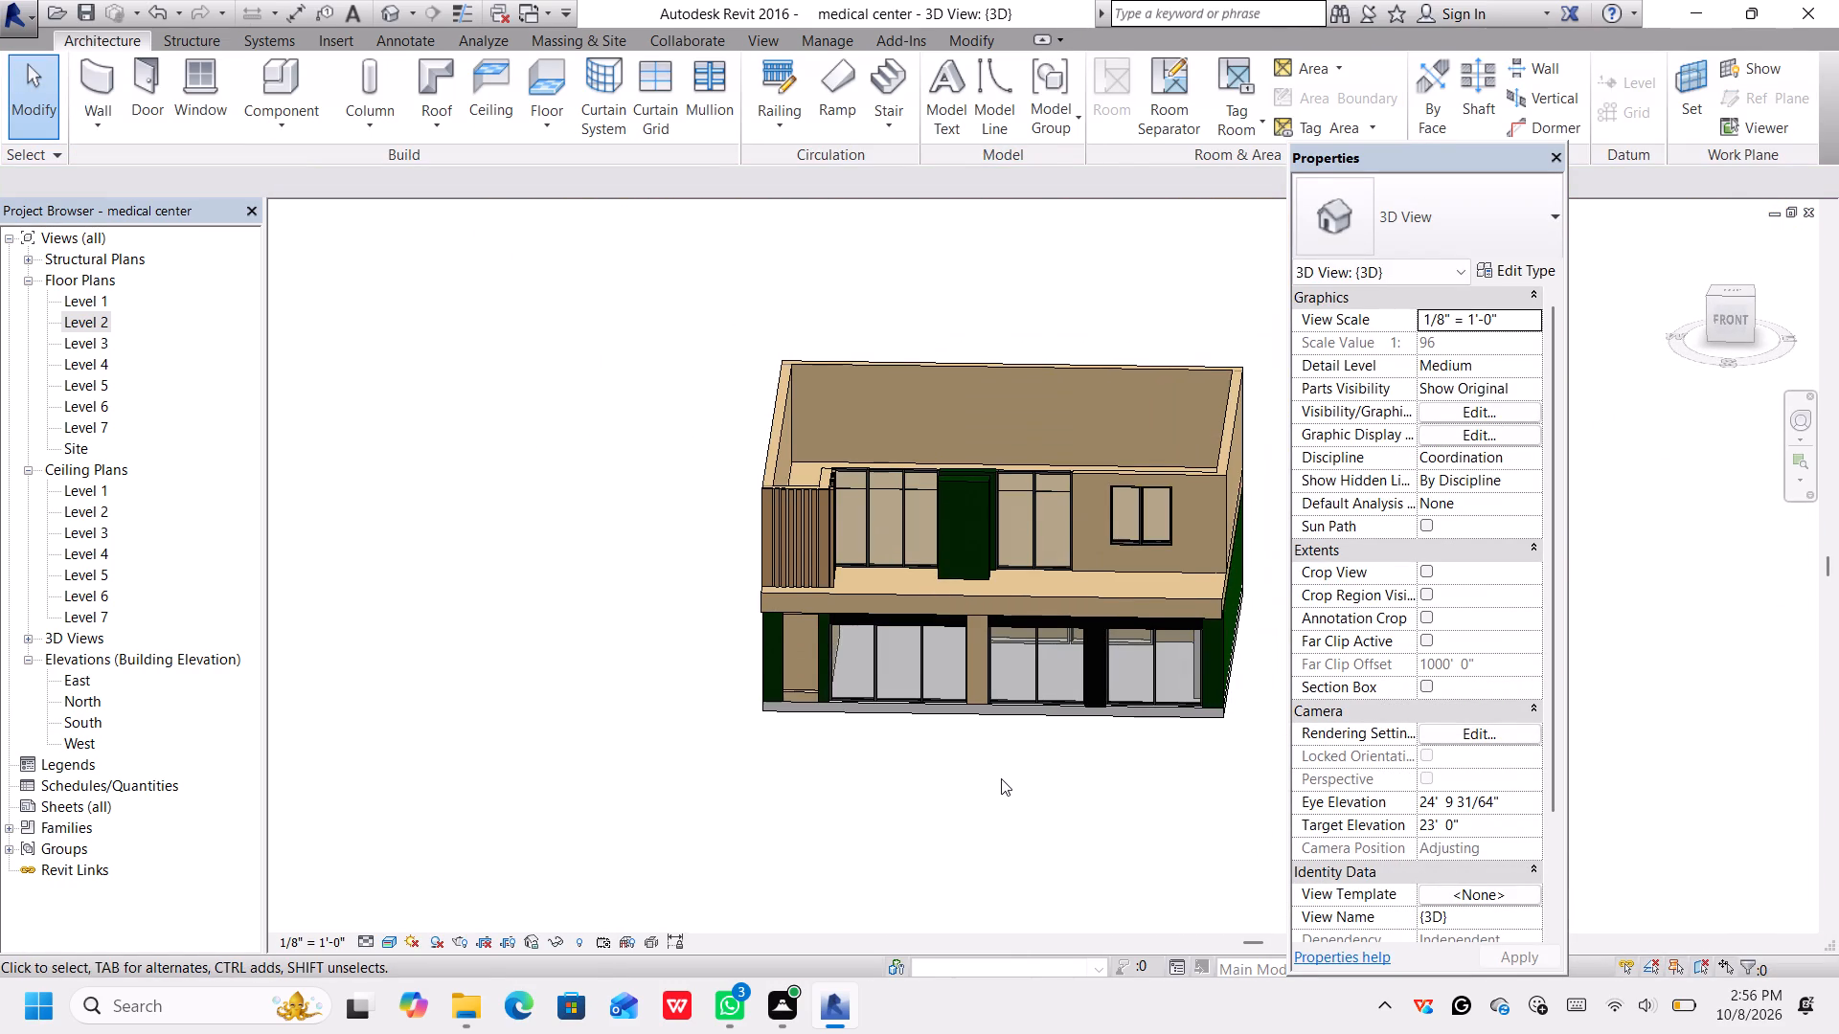
scroll(1001, 778, "up", 1)
middle_click_drag(1001, 777, 850, 764)
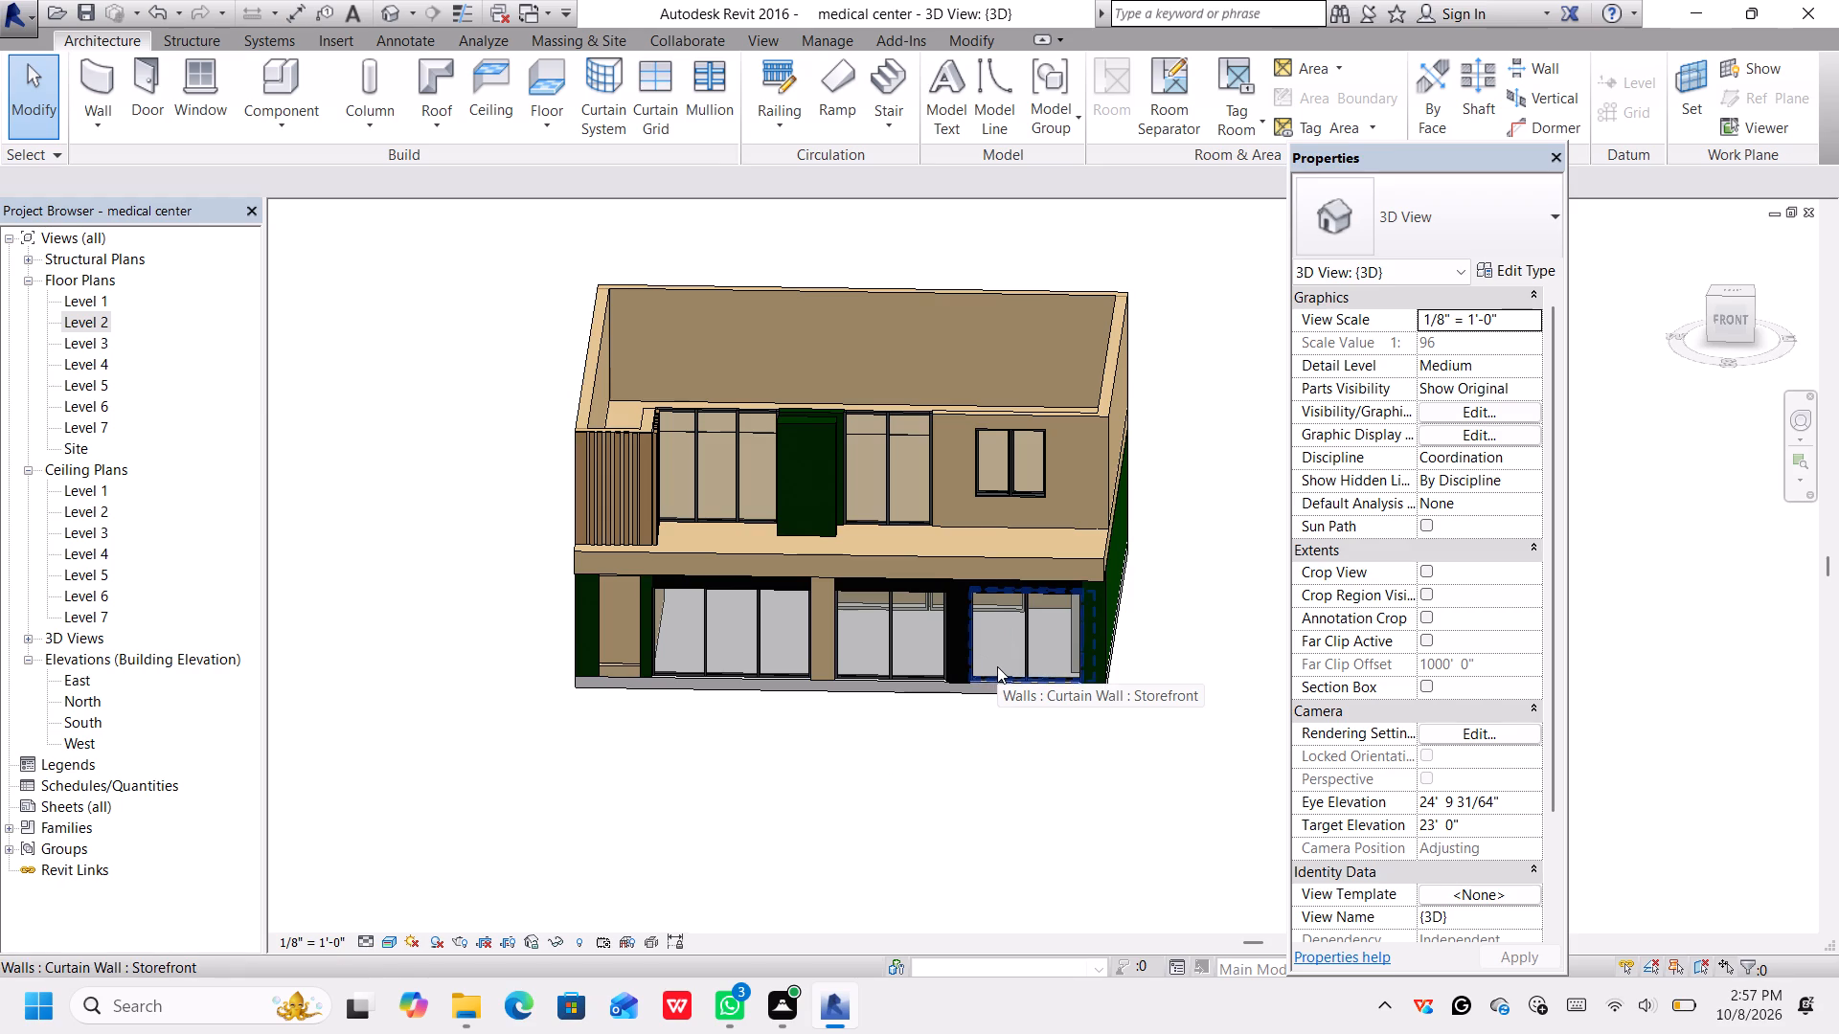
scroll(1096, 522, "up", 3)
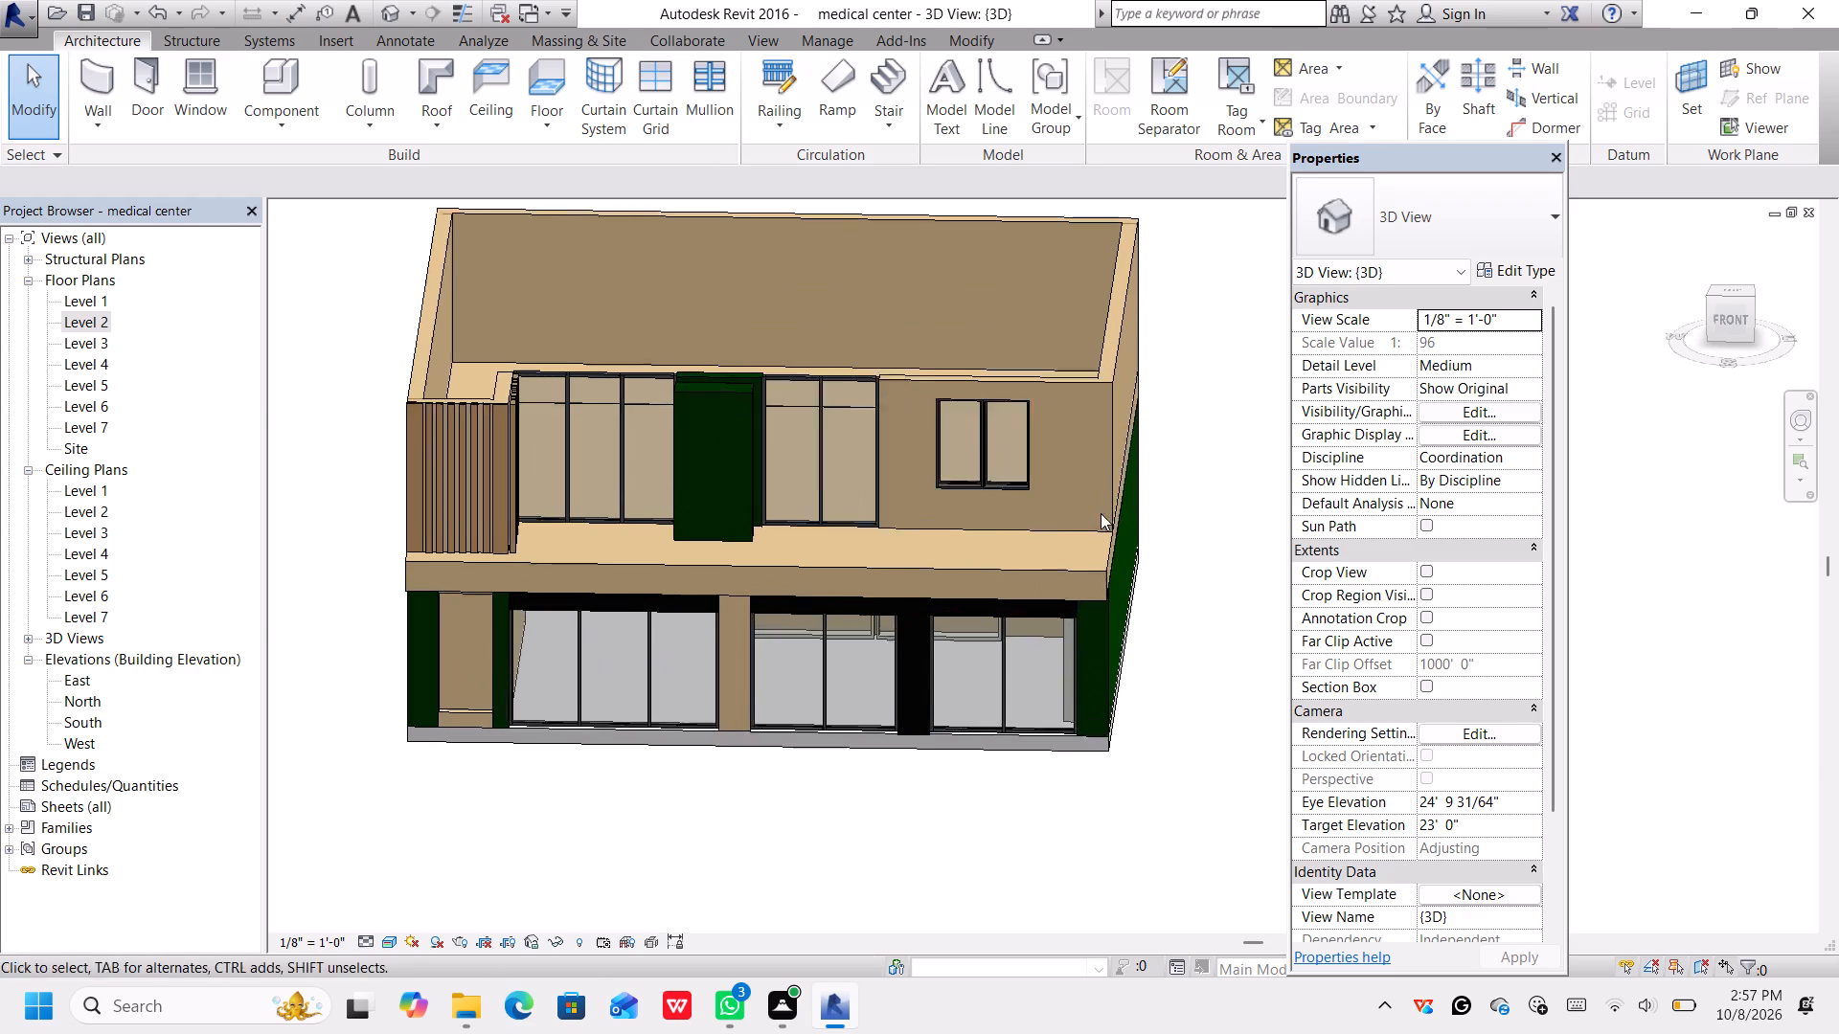
scroll(1101, 513, "up", 1)
middle_click_drag(1139, 468, 1199, 573)
scroll(1182, 571, "down", 4)
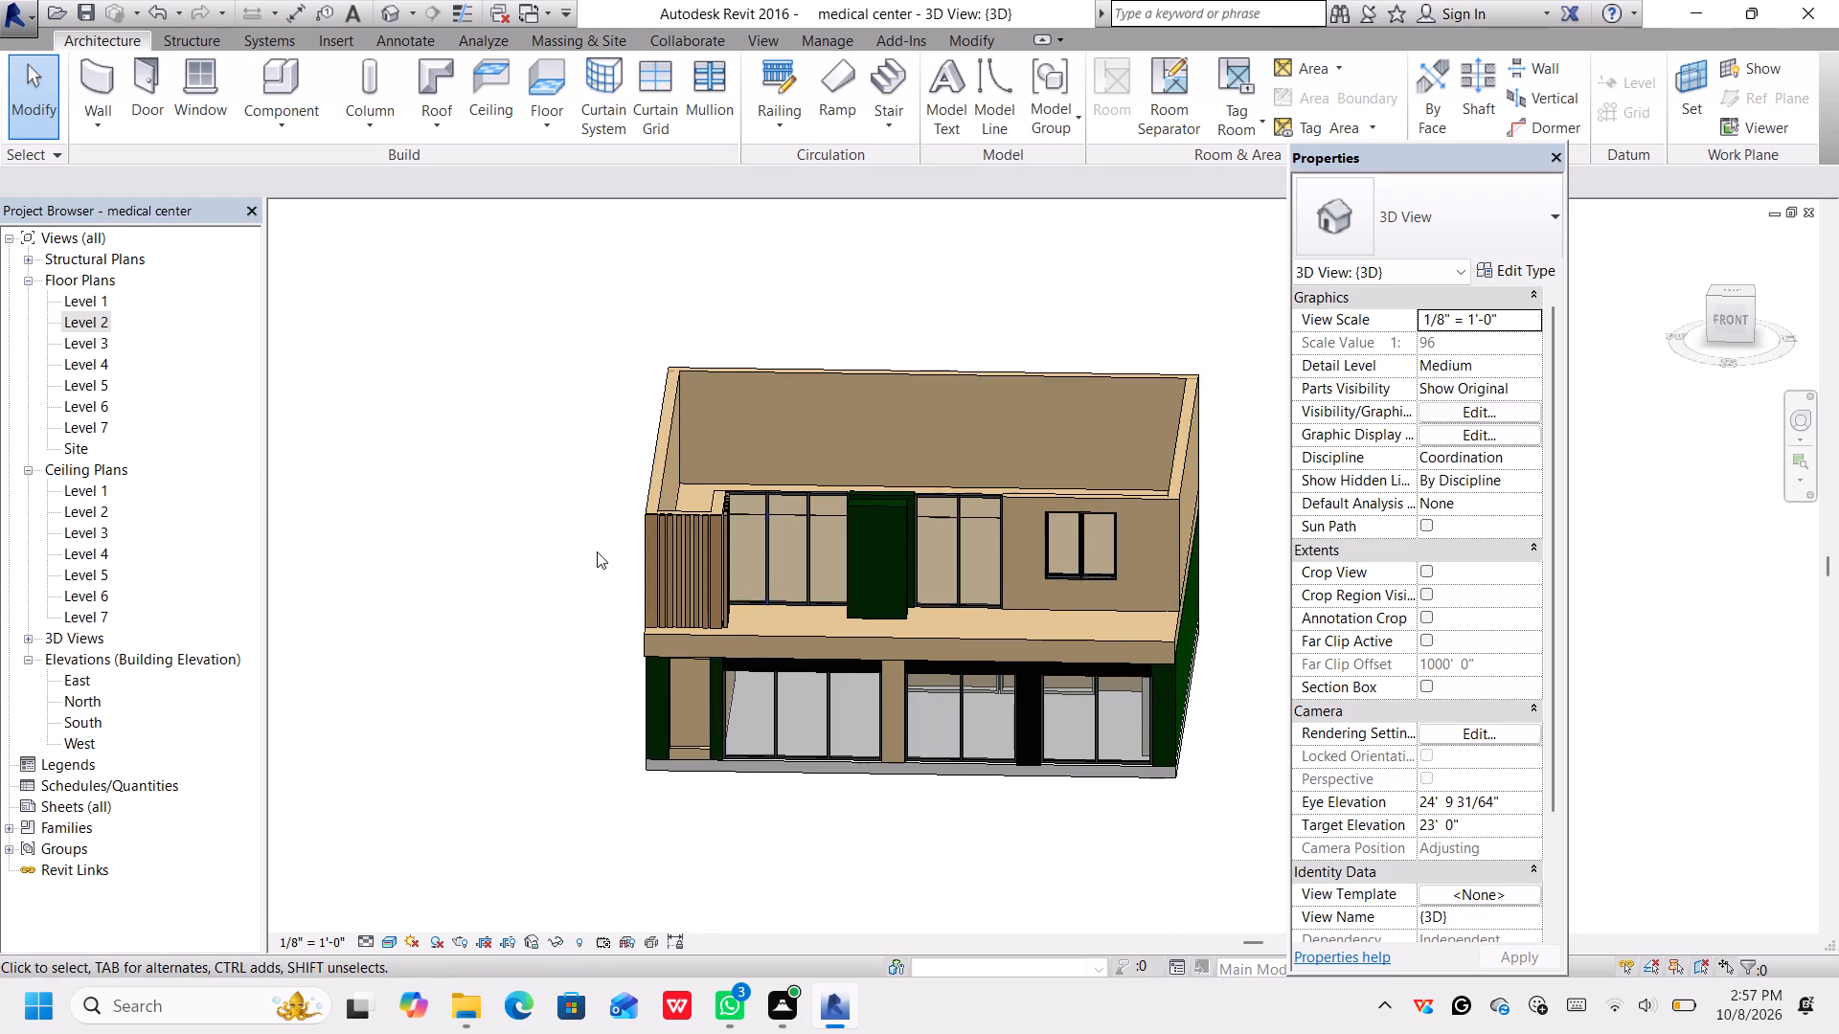
scroll(597, 550, "up", 2)
middle_click_drag(658, 539, 547, 541)
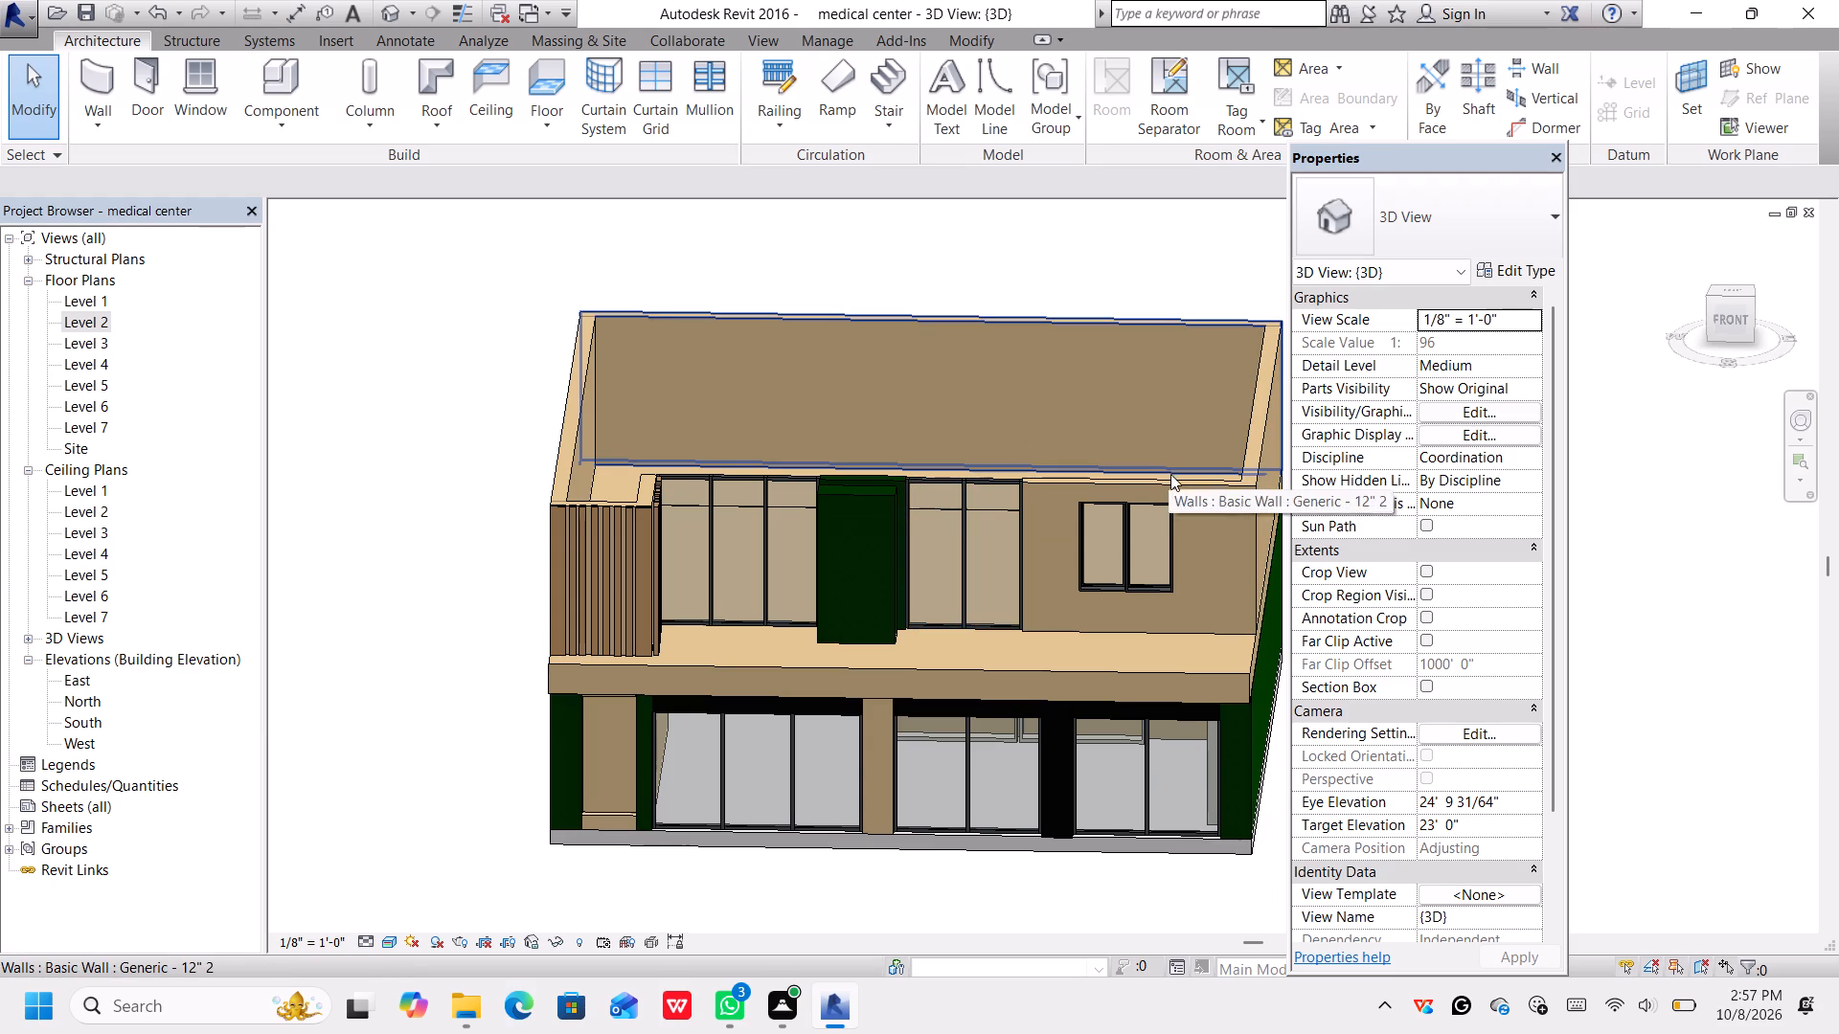
Close the Properties palette to clear the 3D view.
left_click(1554, 157)
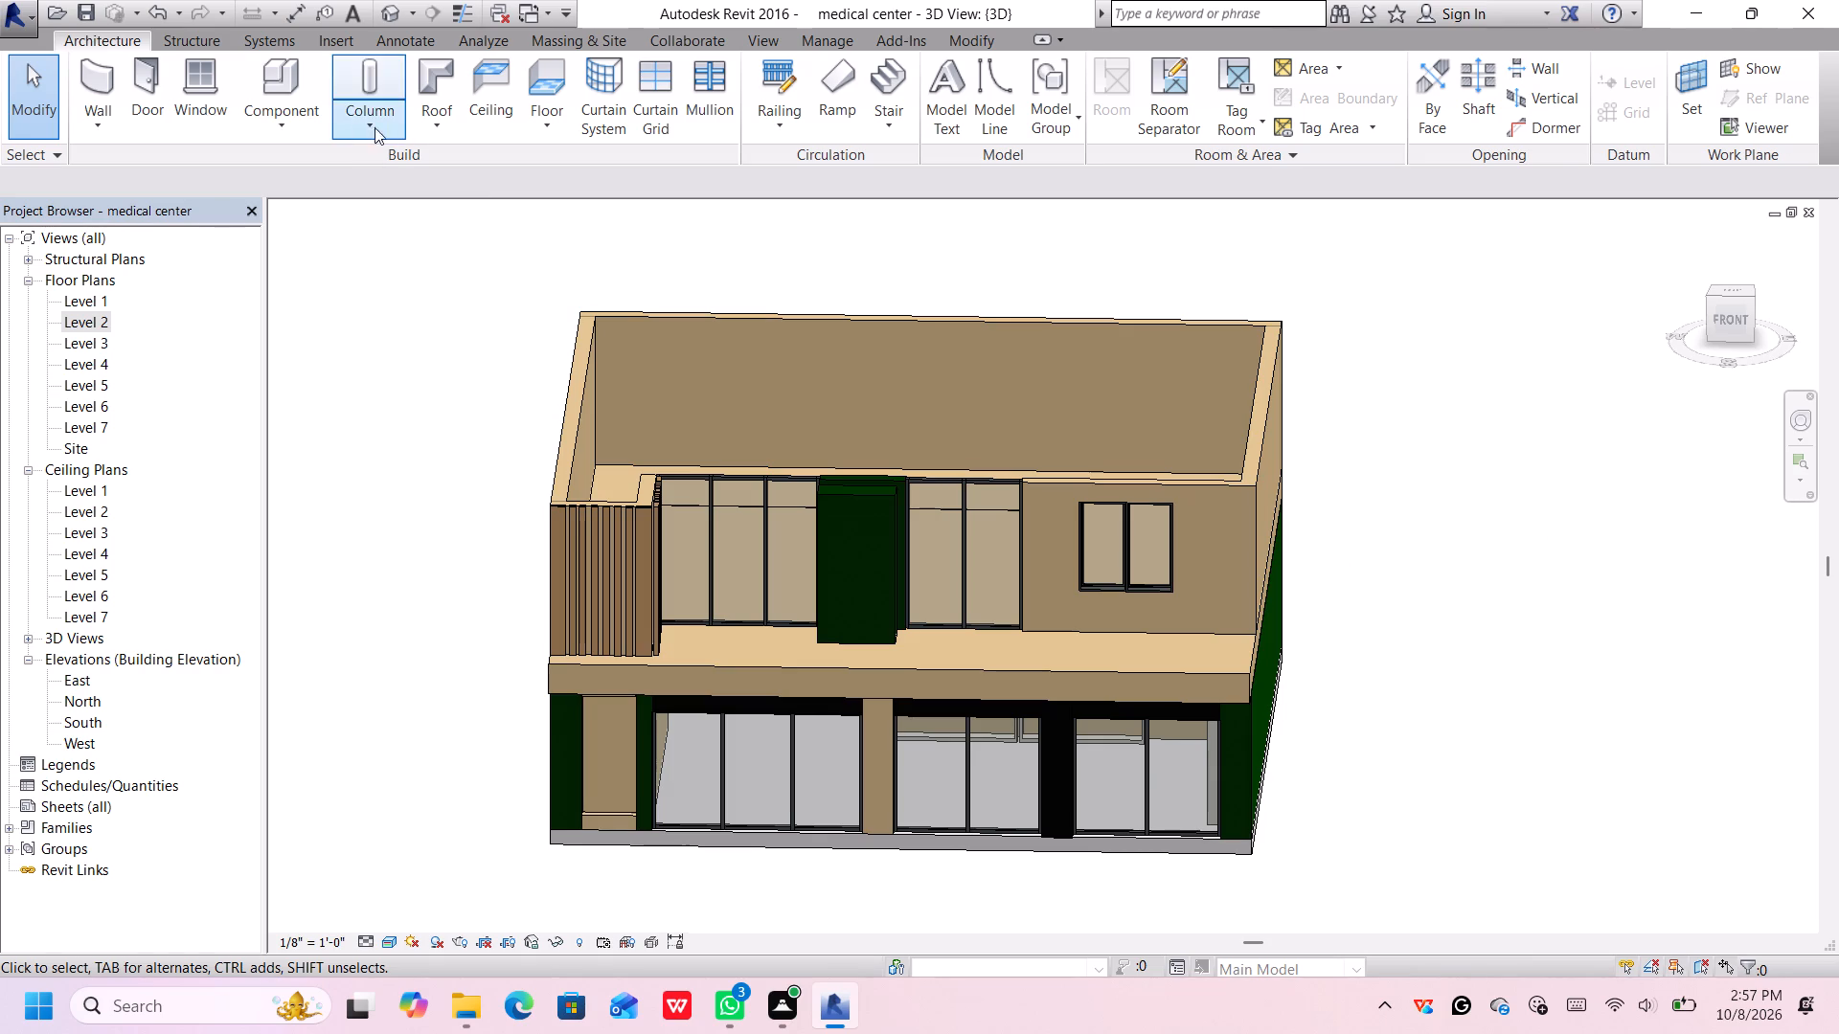
Save the medical center project, leaving component placement without placing anything.
left_click(256, 73)
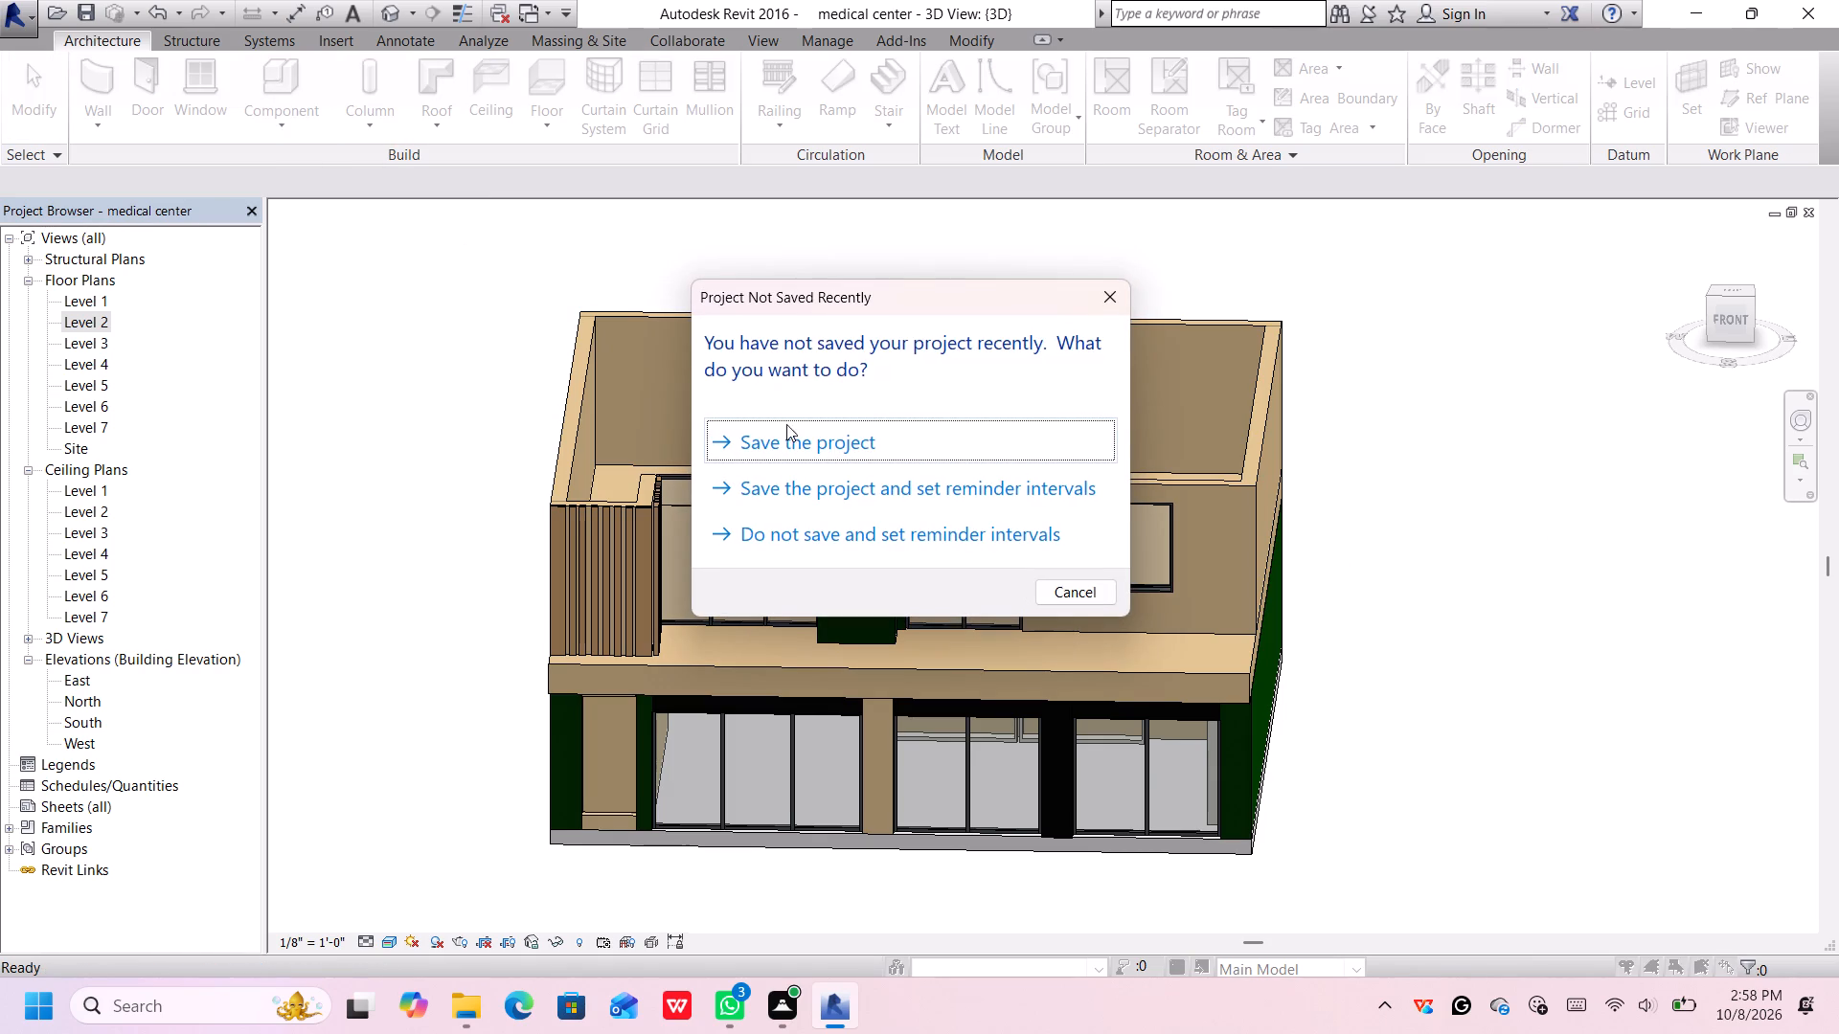
left_click(794, 437)
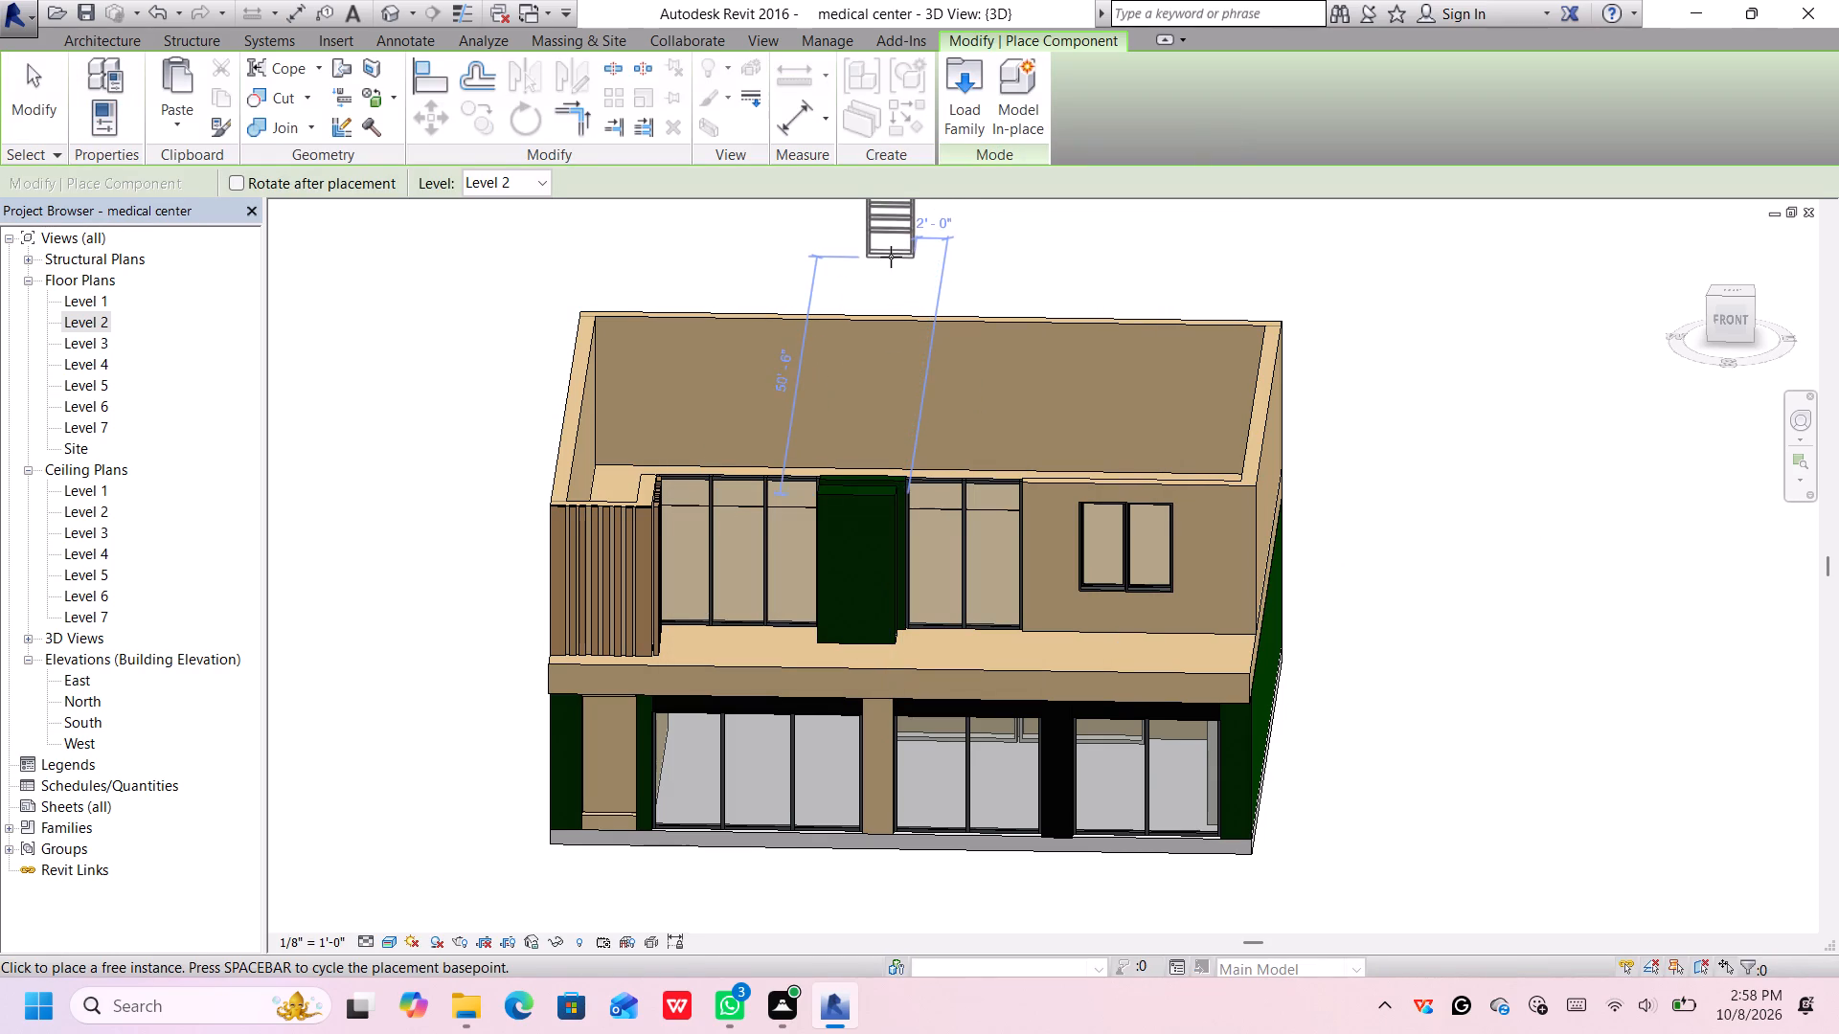
key("Escape")
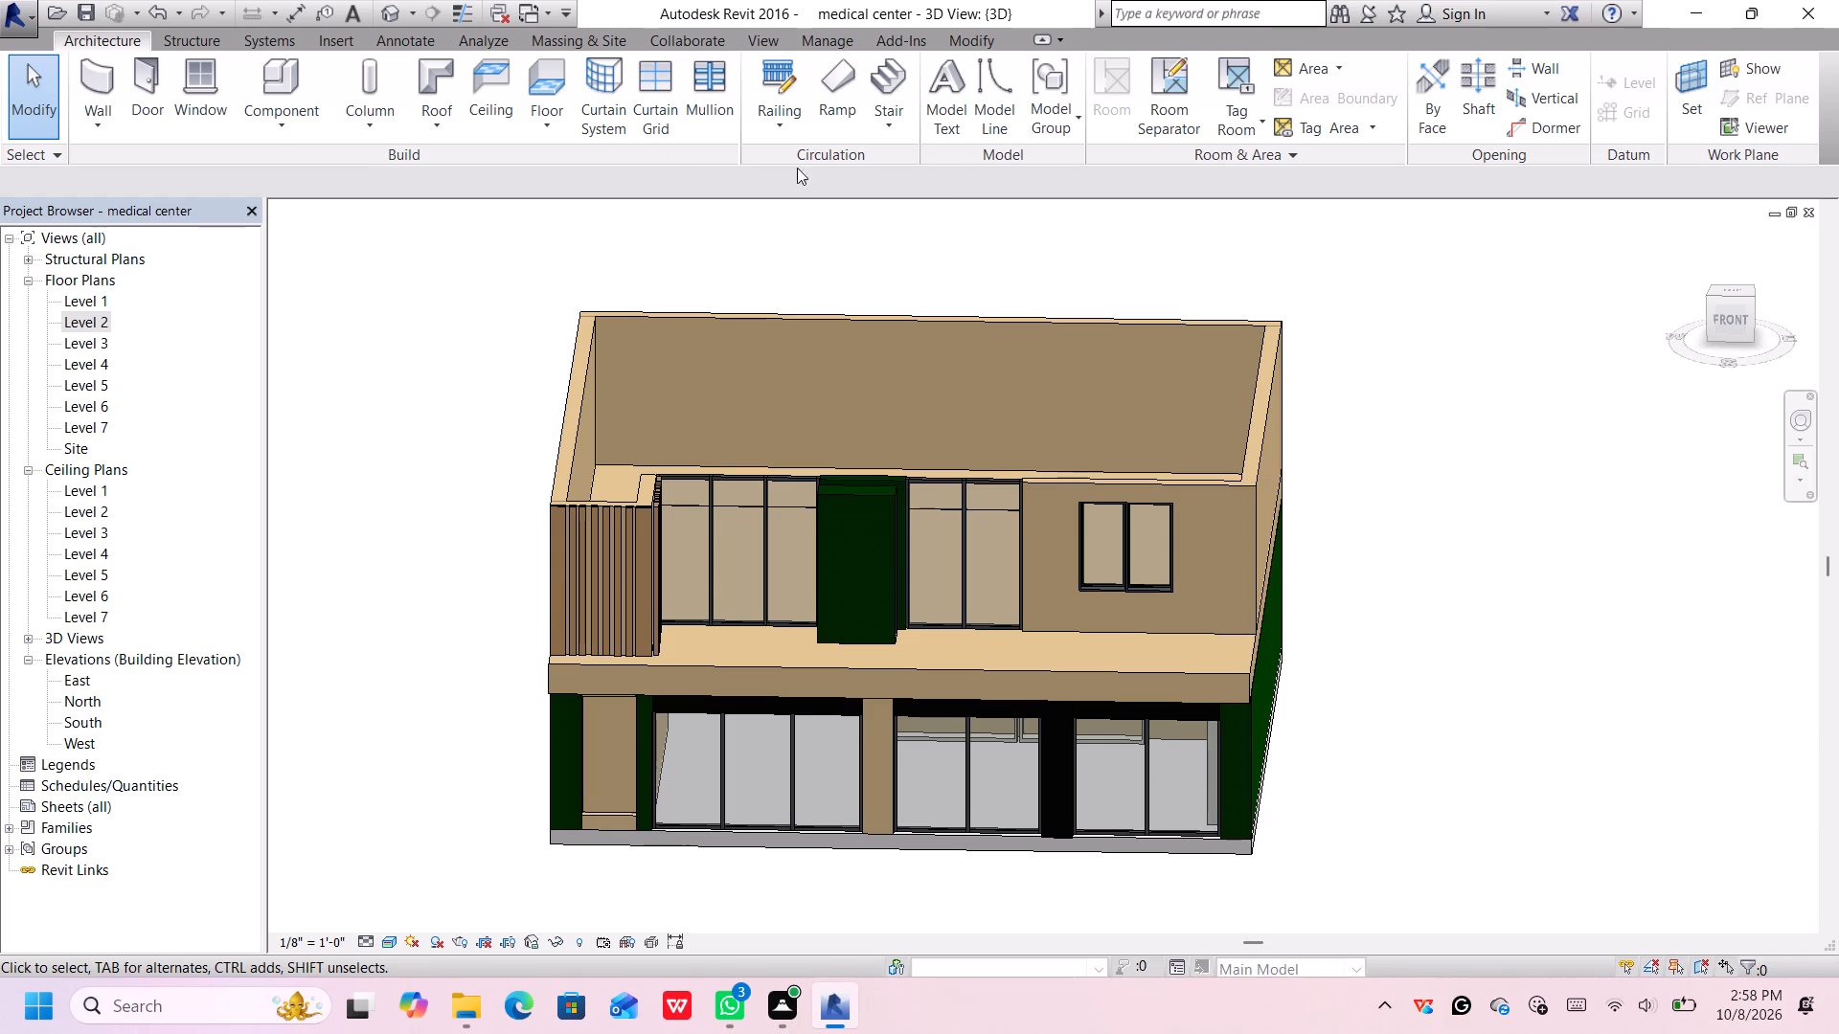
Browse the Curtain Panel By Pattern families in the US Imperial library, previewing surfaces from 1-2 Step Surface through Zig Zag Surface.
left_click(289, 81)
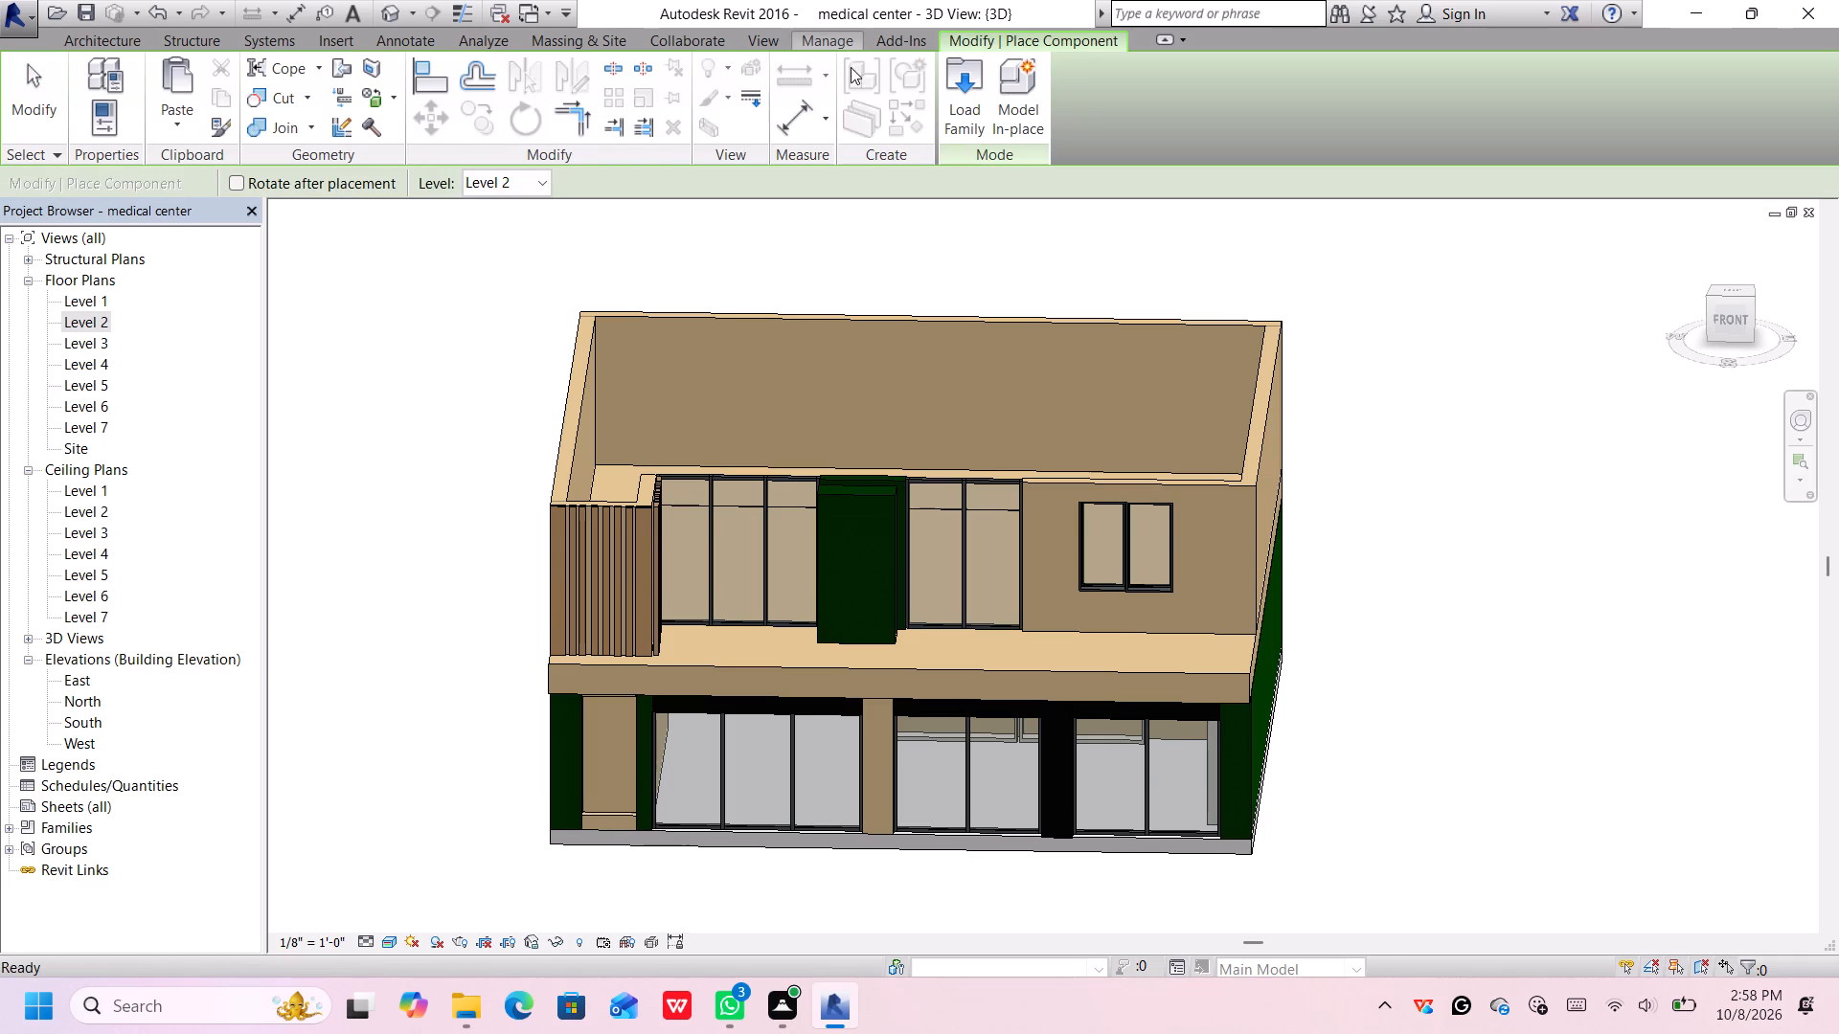
left_click(970, 79)
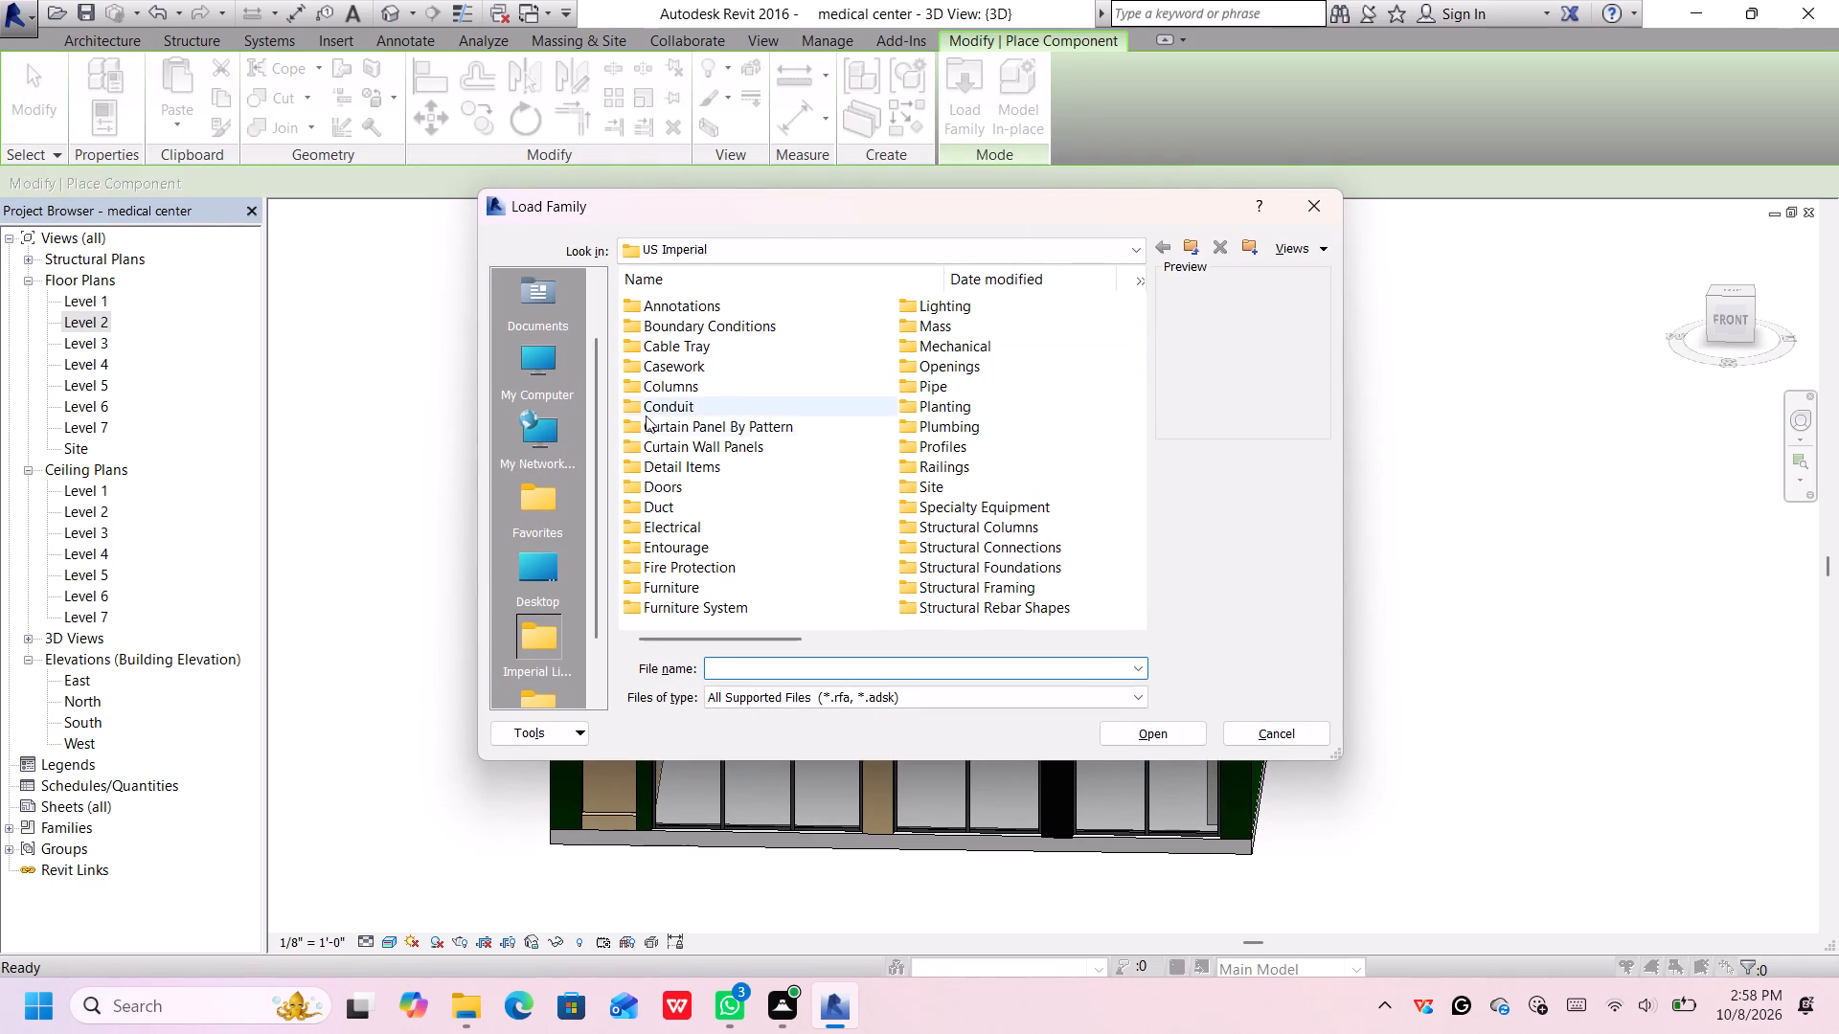
scroll(646, 414, "down", 2)
scroll(655, 408, "up", 2)
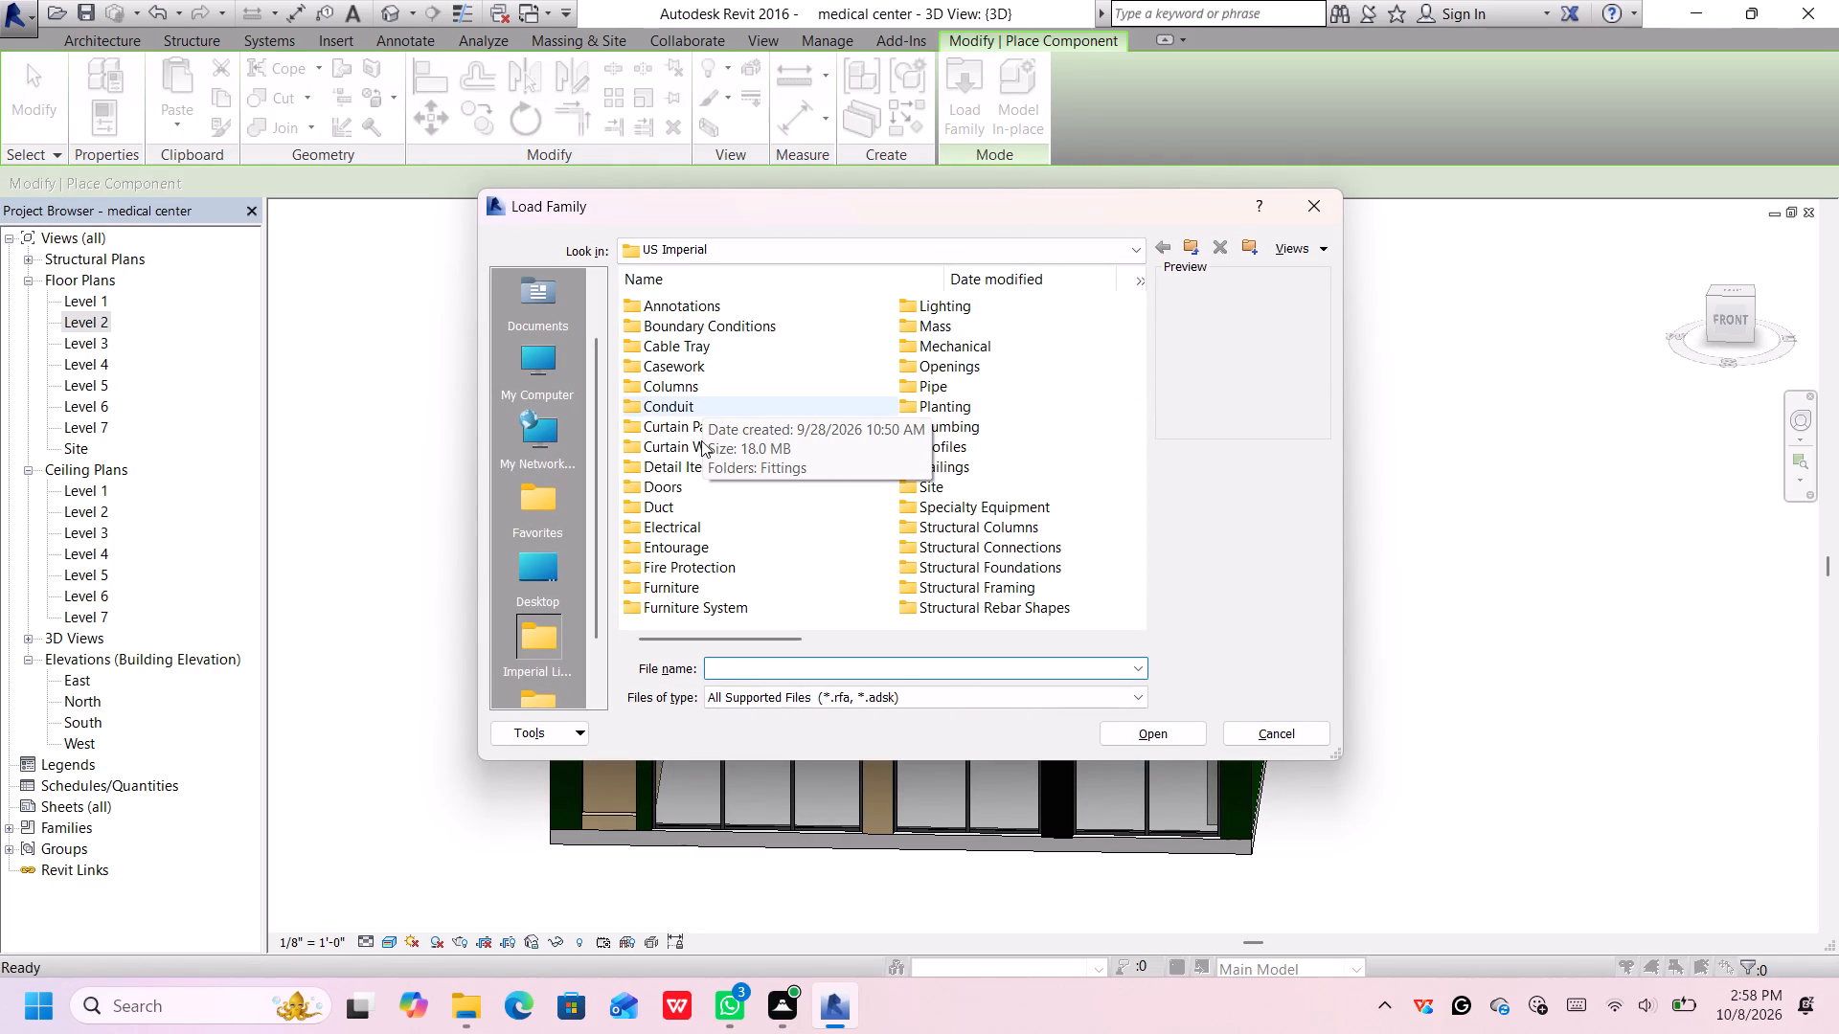
left_click(677, 424)
double_click(677, 422)
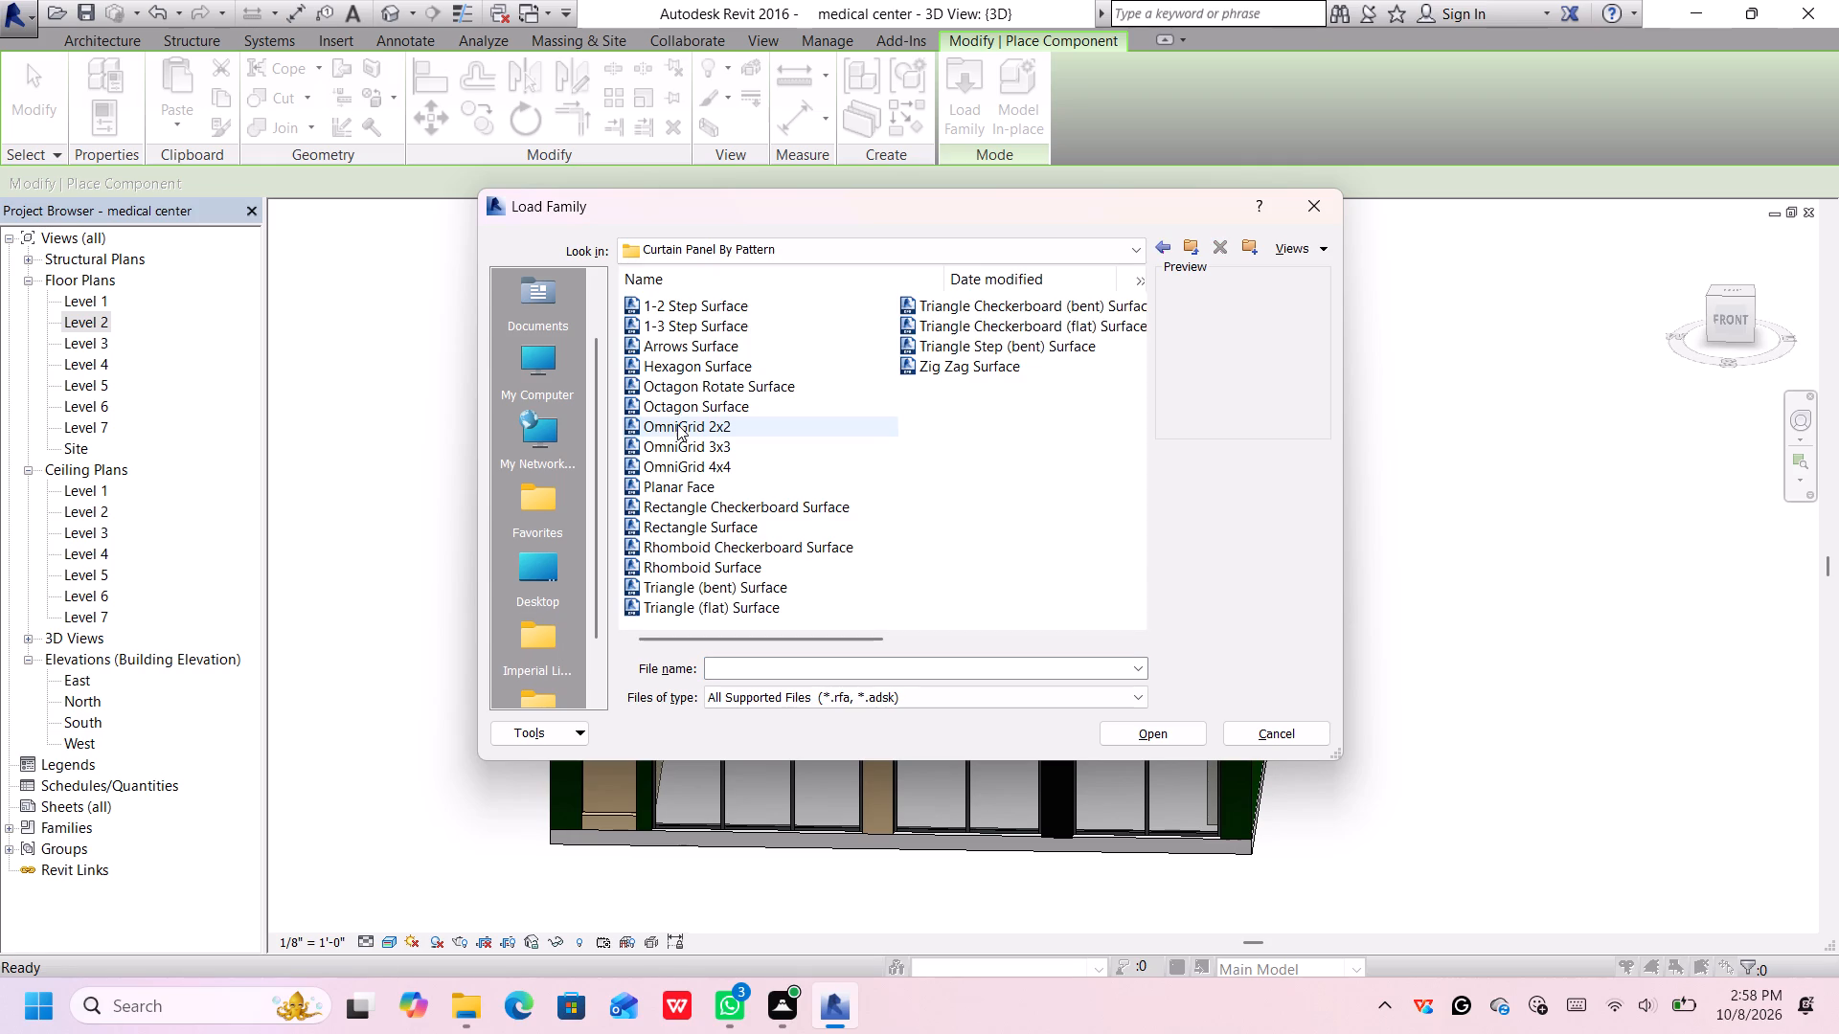
left_click(724, 313)
left_click(722, 326)
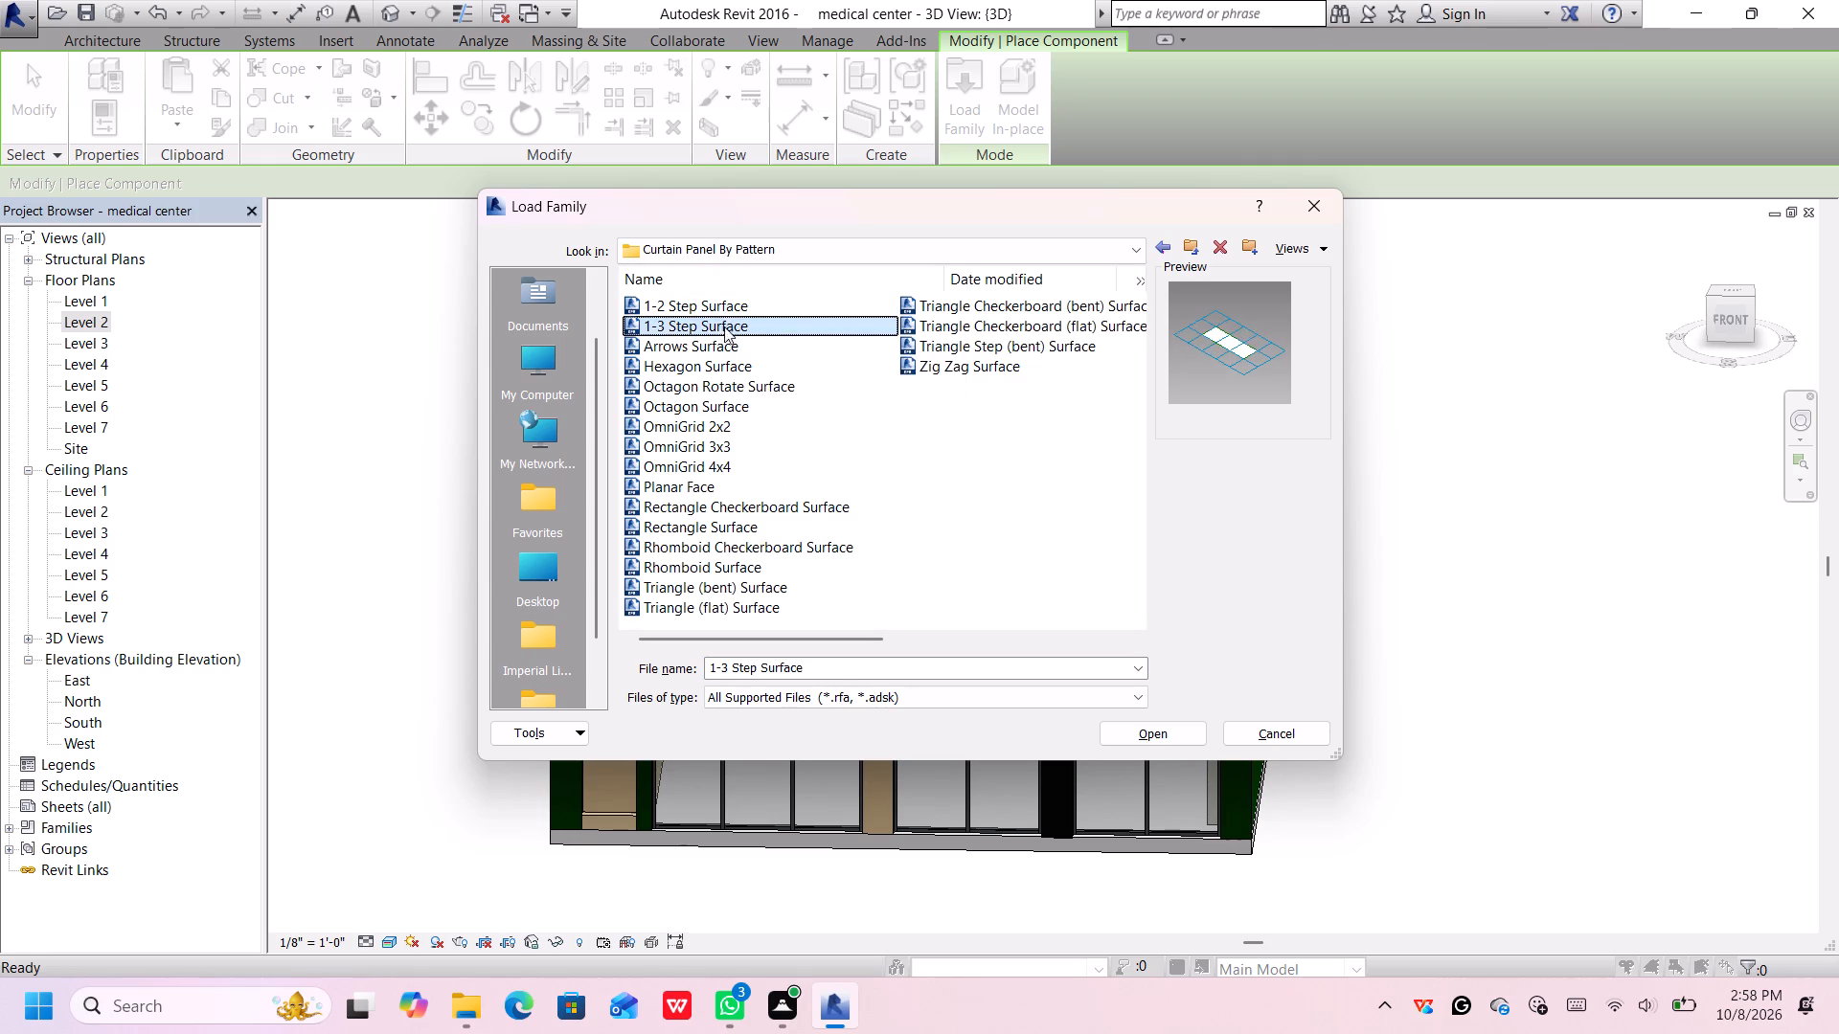
left_click(726, 336)
left_click(726, 345)
left_click(737, 365)
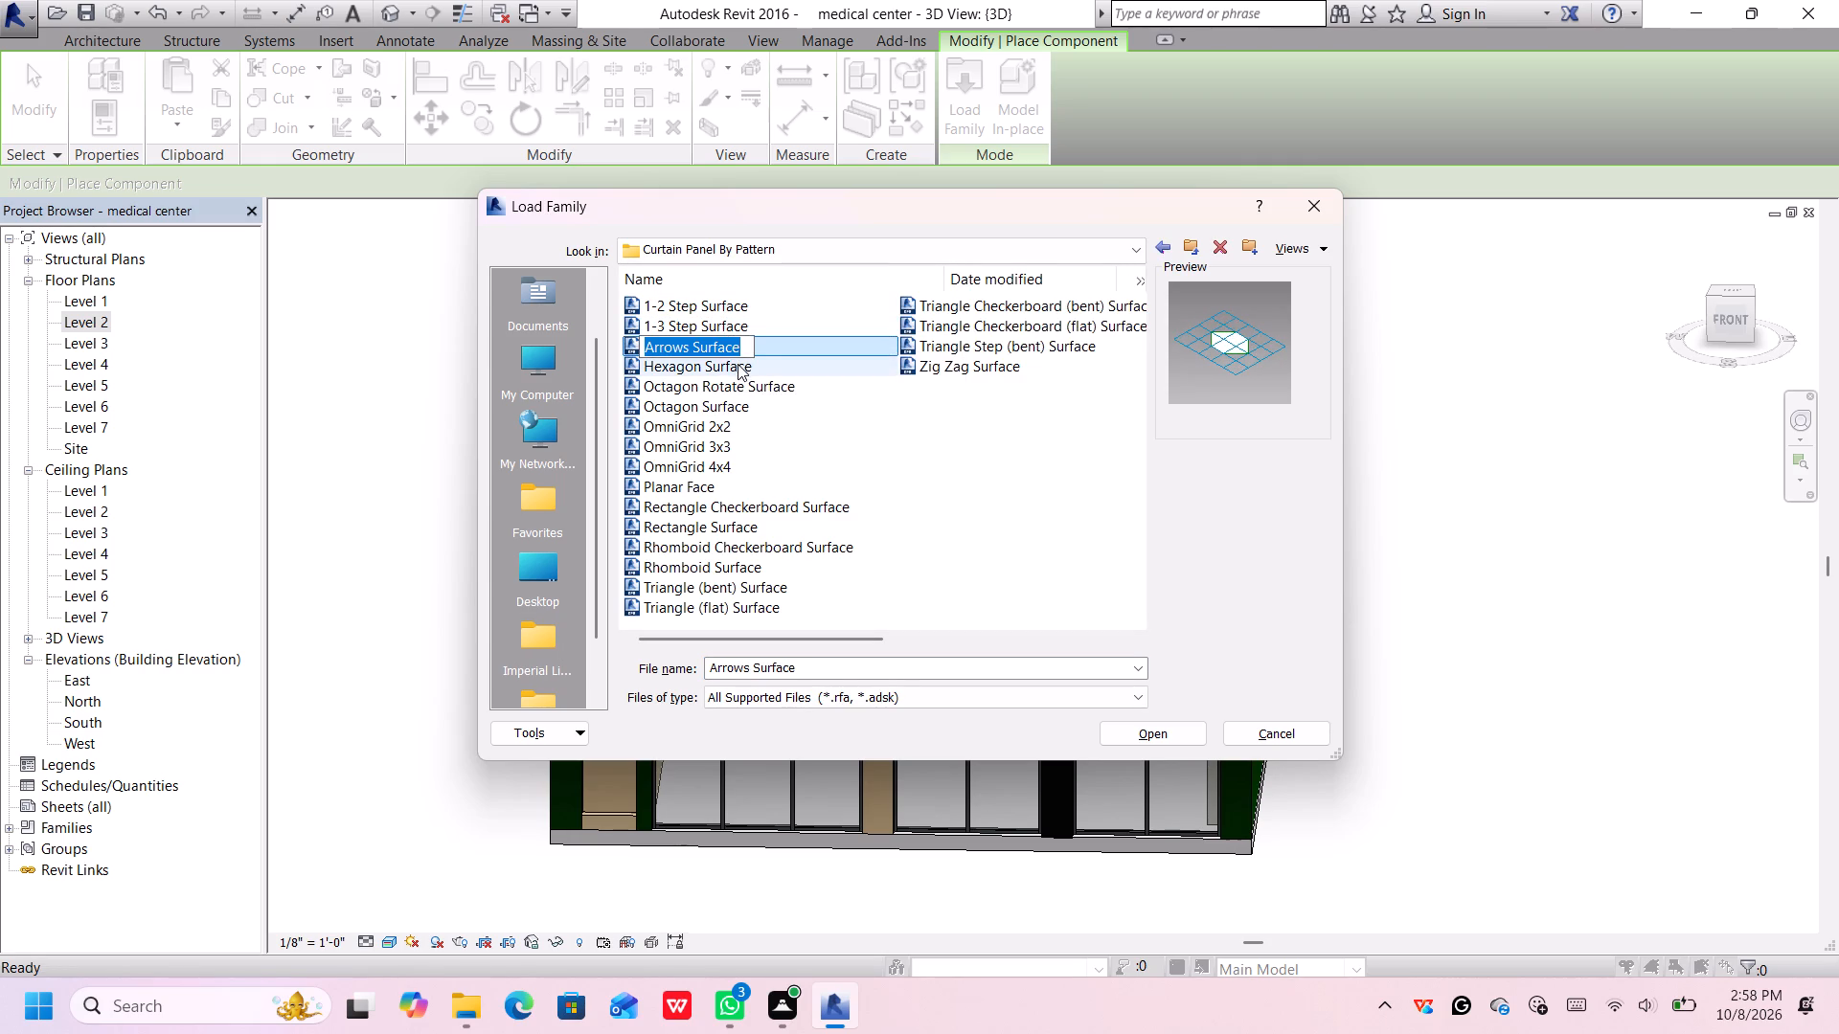
left_click(742, 377)
left_click(748, 411)
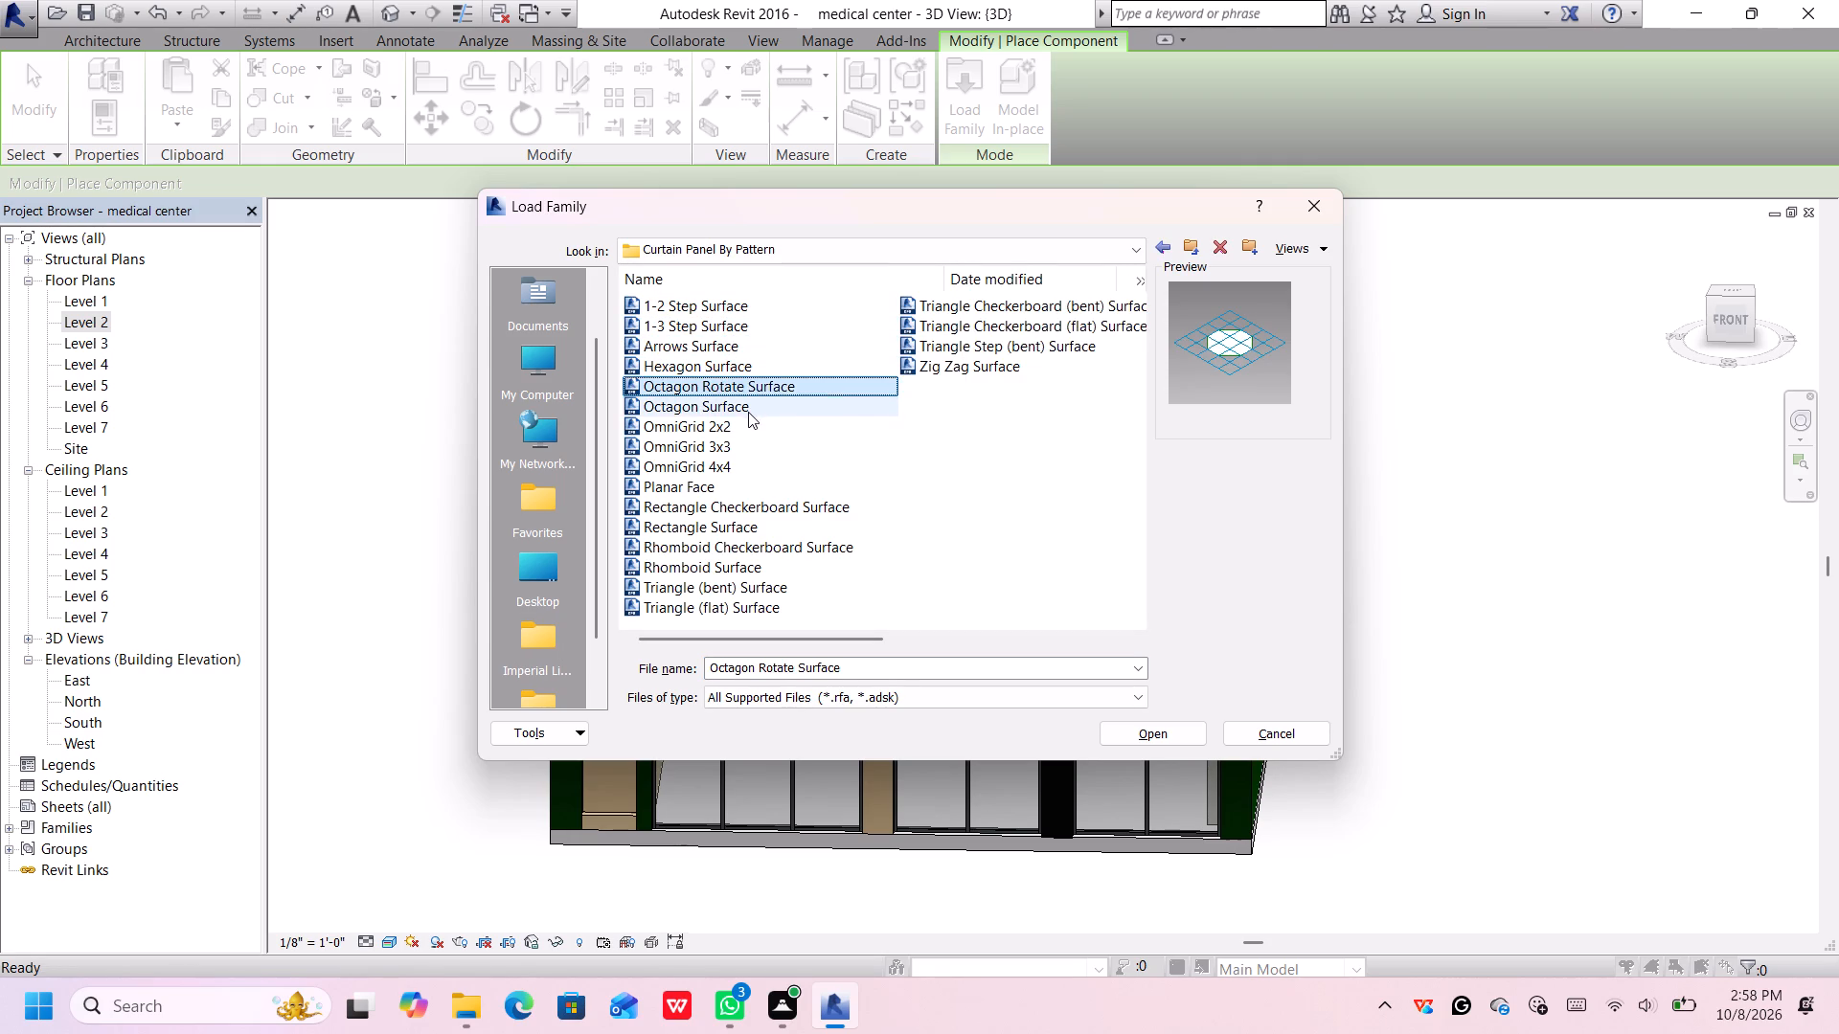
left_click(743, 445)
left_click(752, 437)
left_click(753, 468)
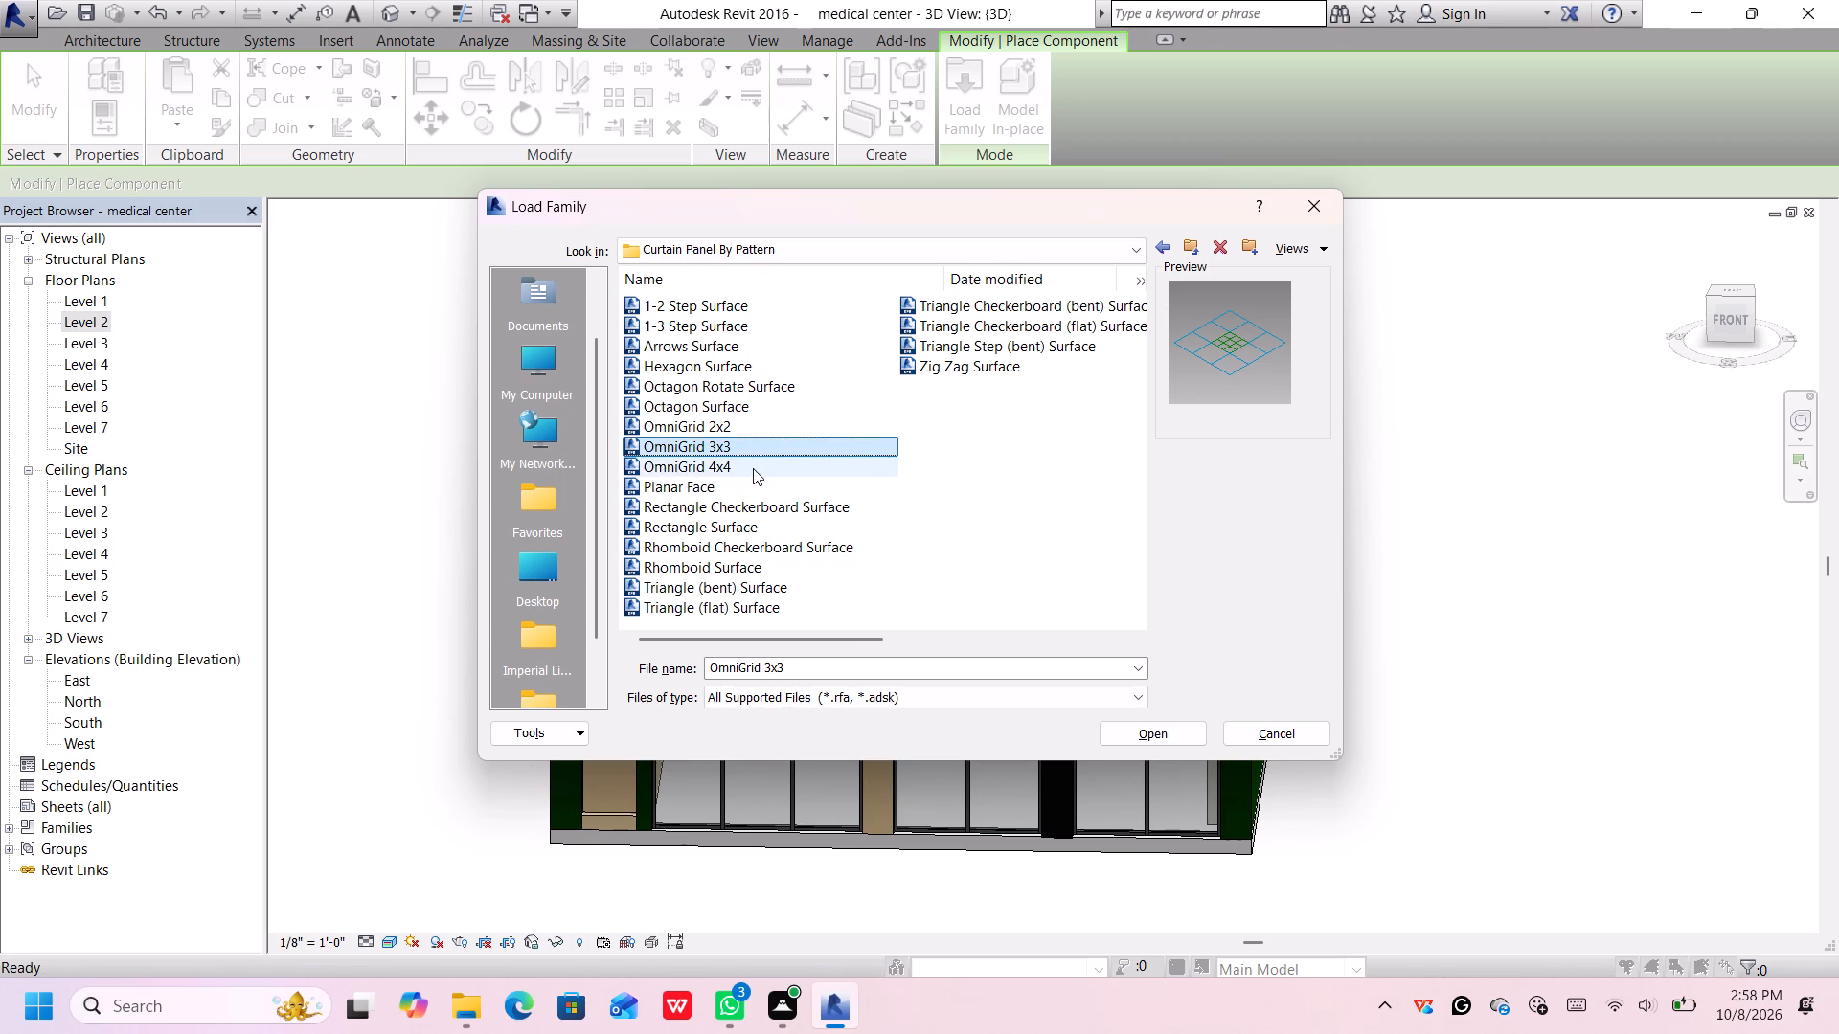
left_click(763, 500)
left_click(766, 527)
left_click(774, 543)
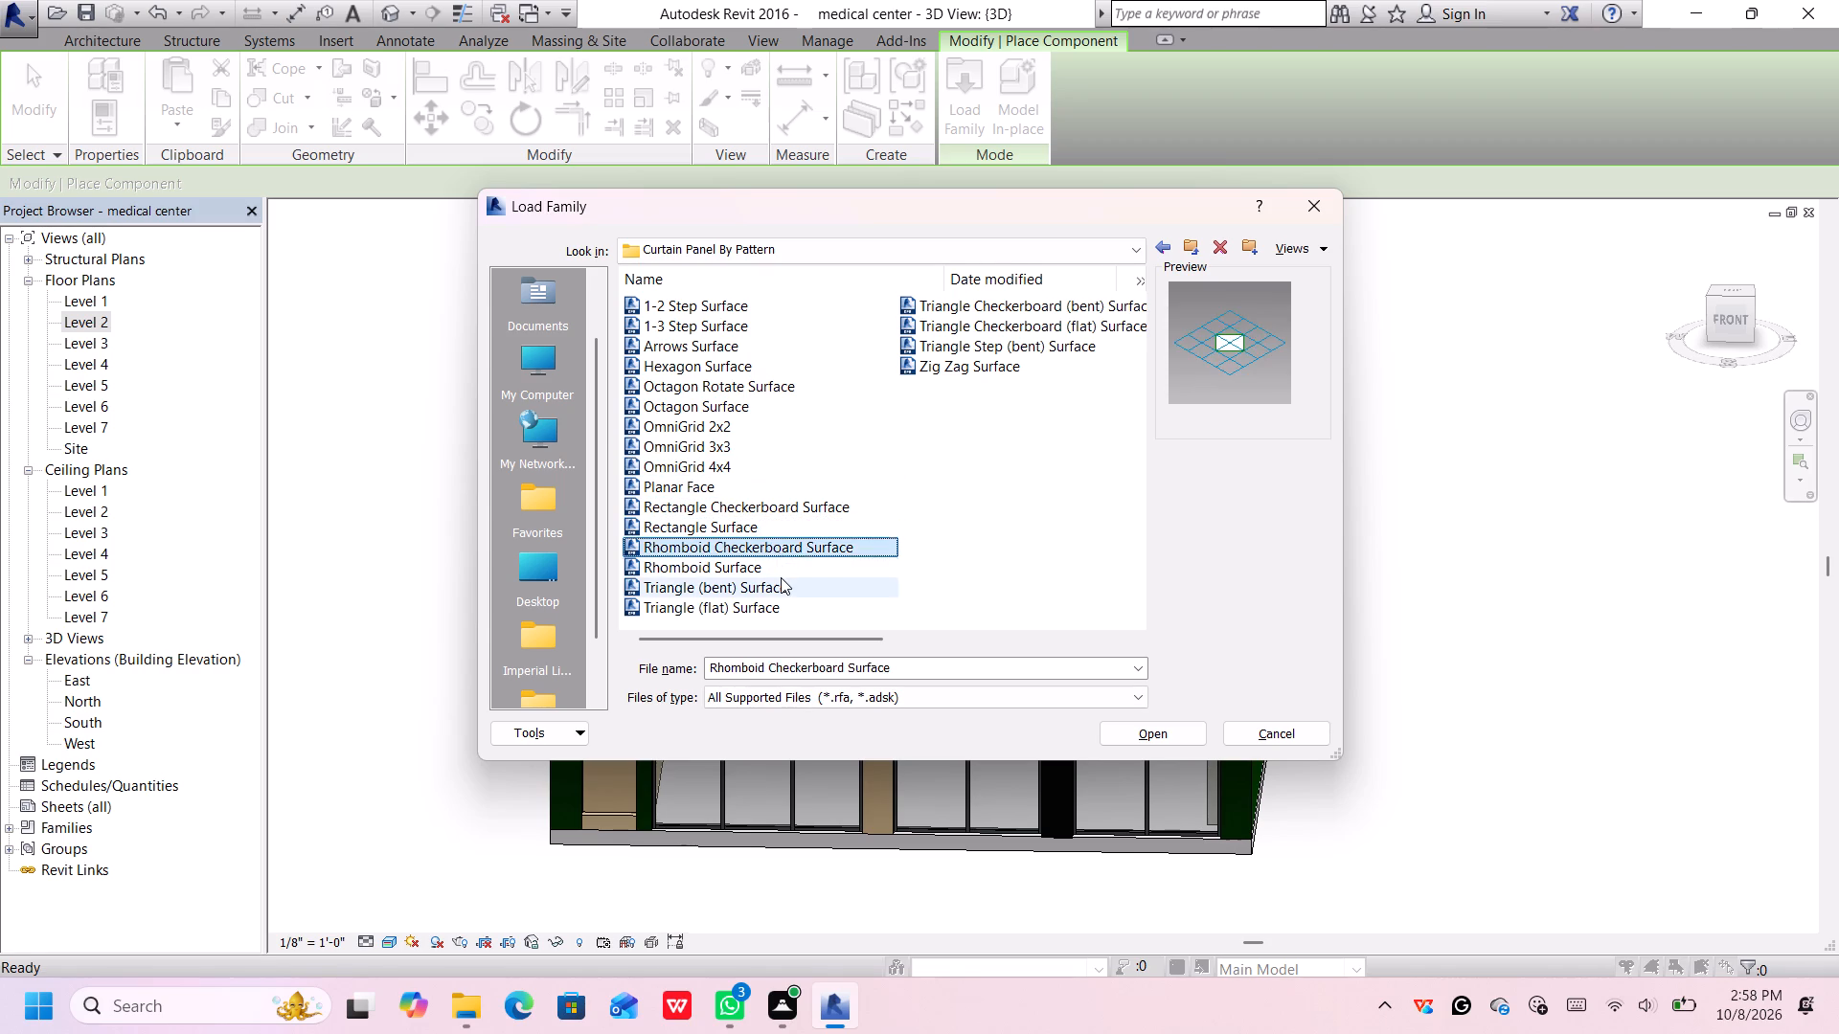
left_click(781, 577)
left_click(779, 601)
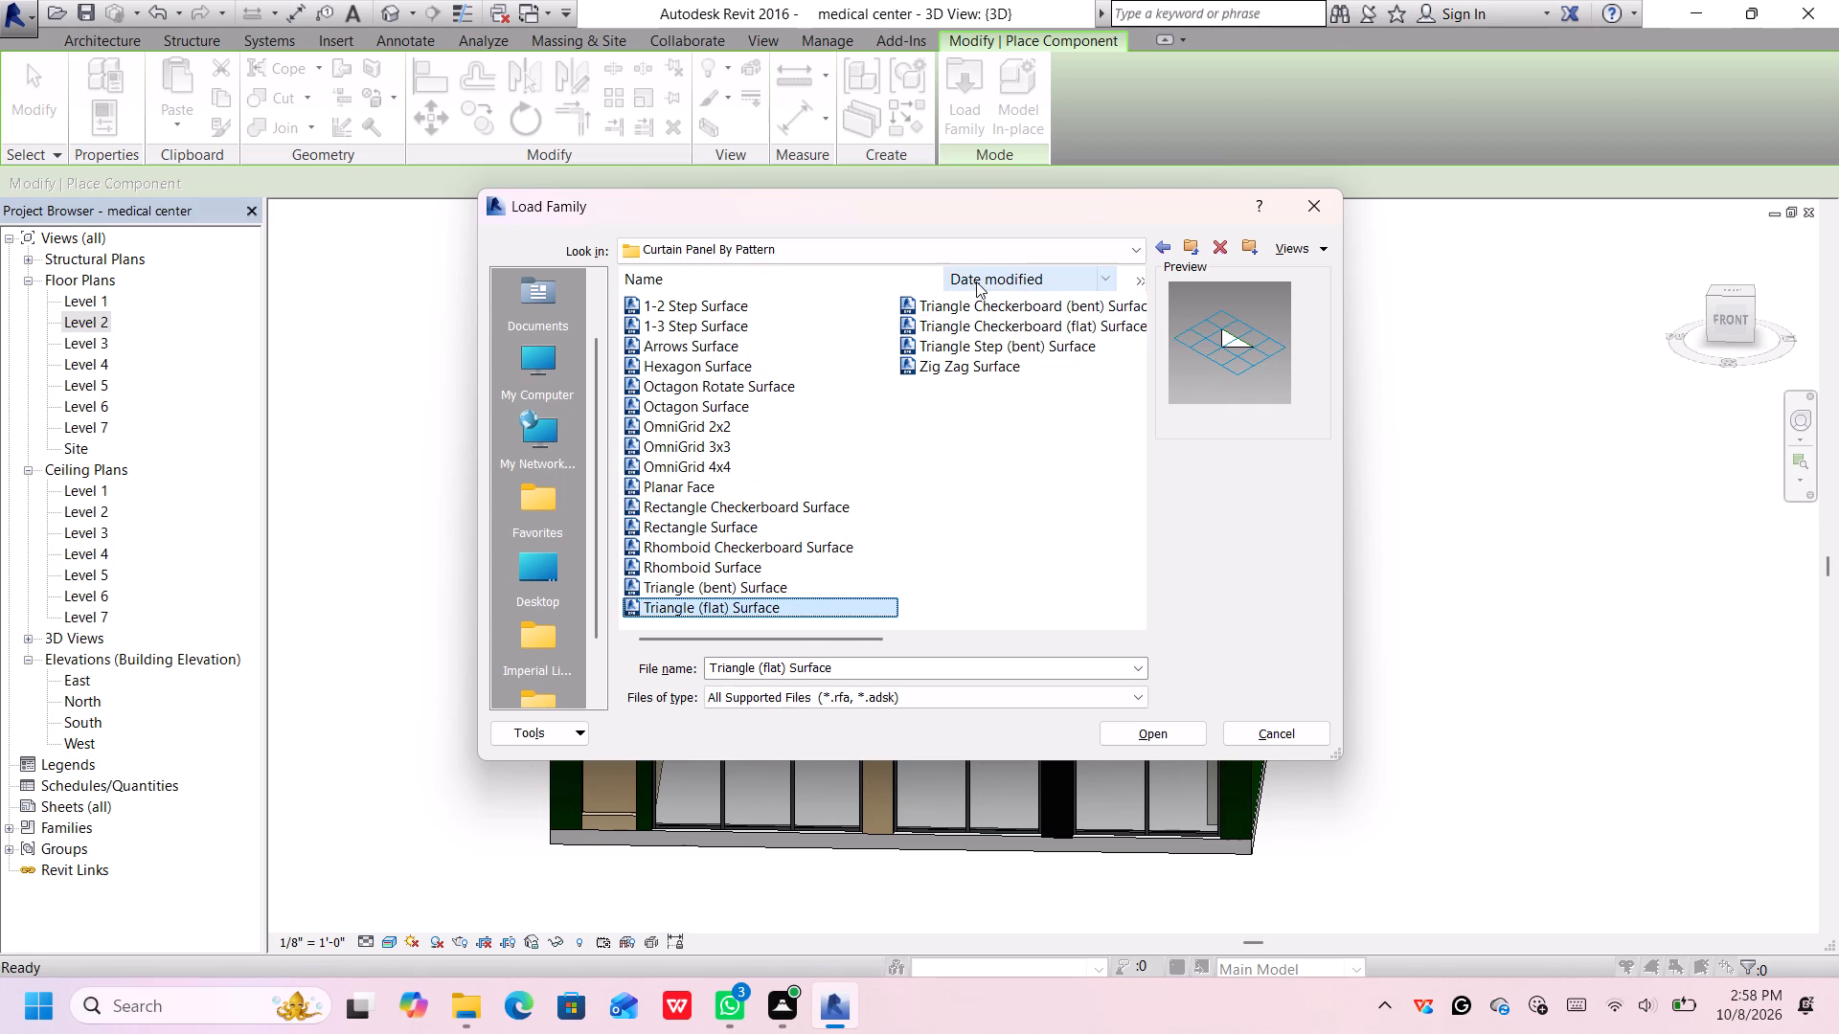
left_click(980, 302)
left_click(995, 327)
left_click(980, 363)
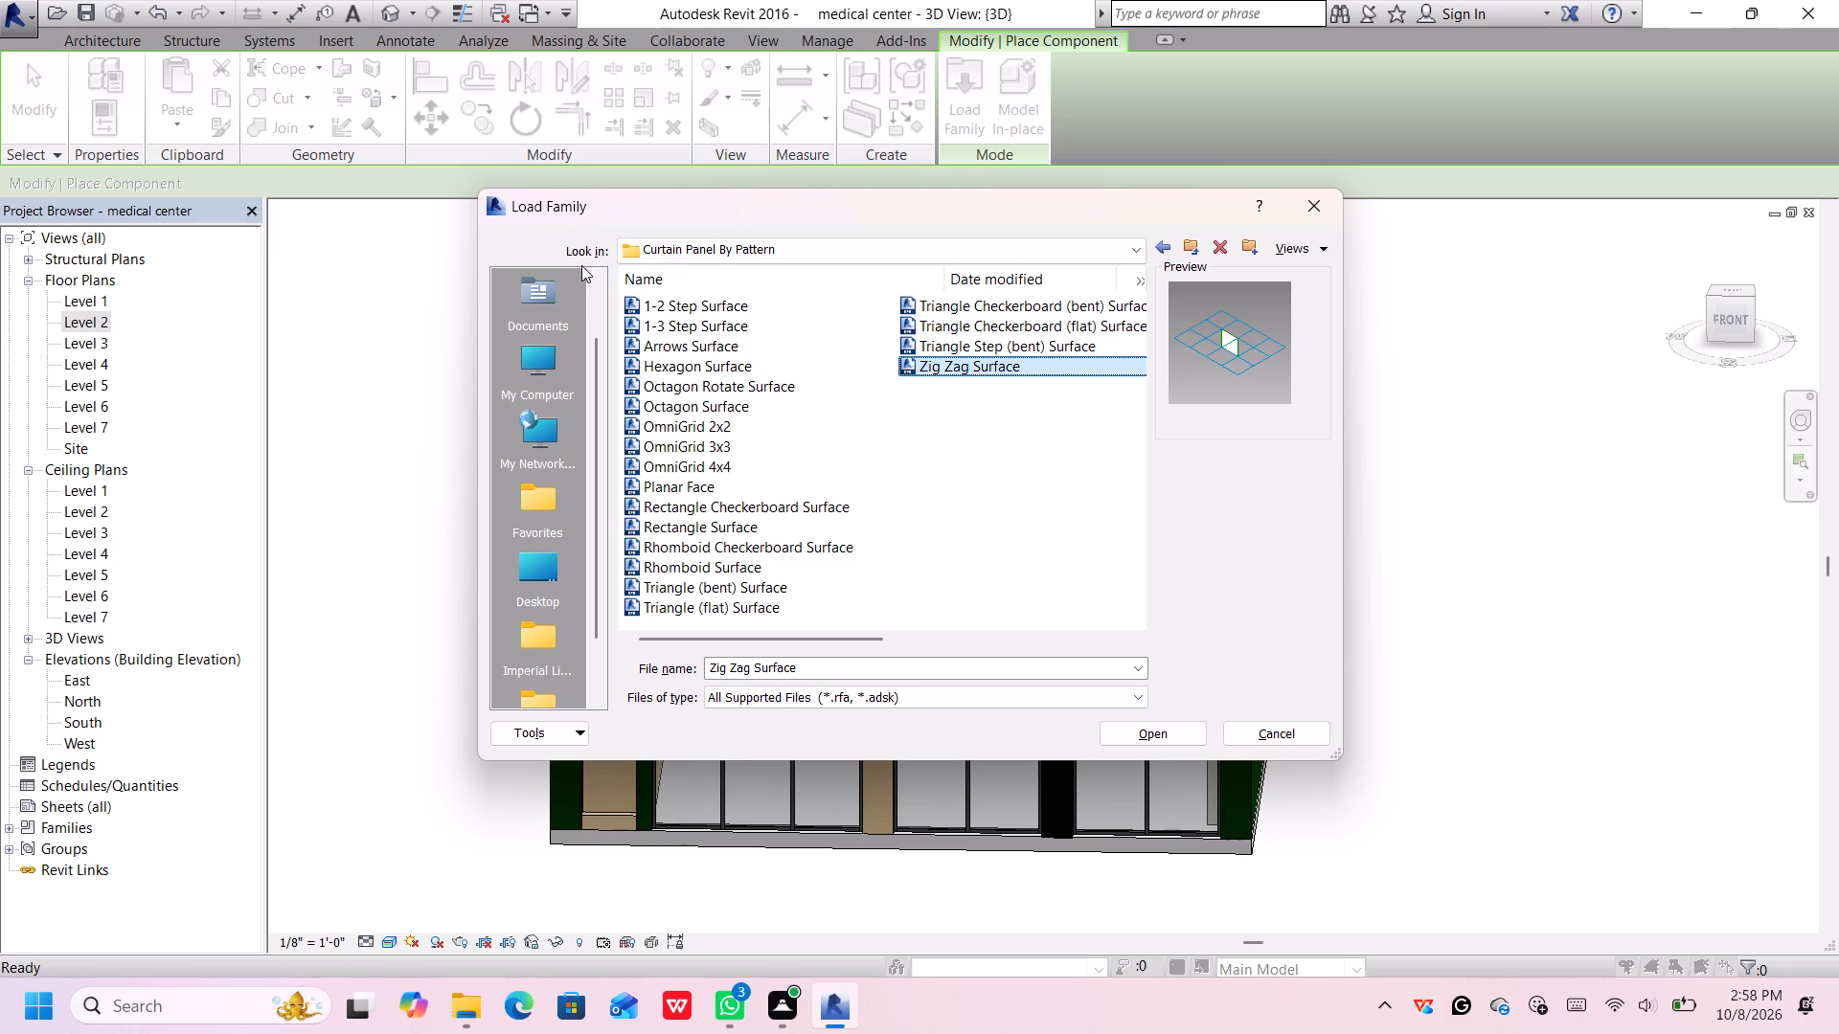
Look through the remaining US Imperial family folders, and leave component placement without loading a family.
left_click(1164, 246)
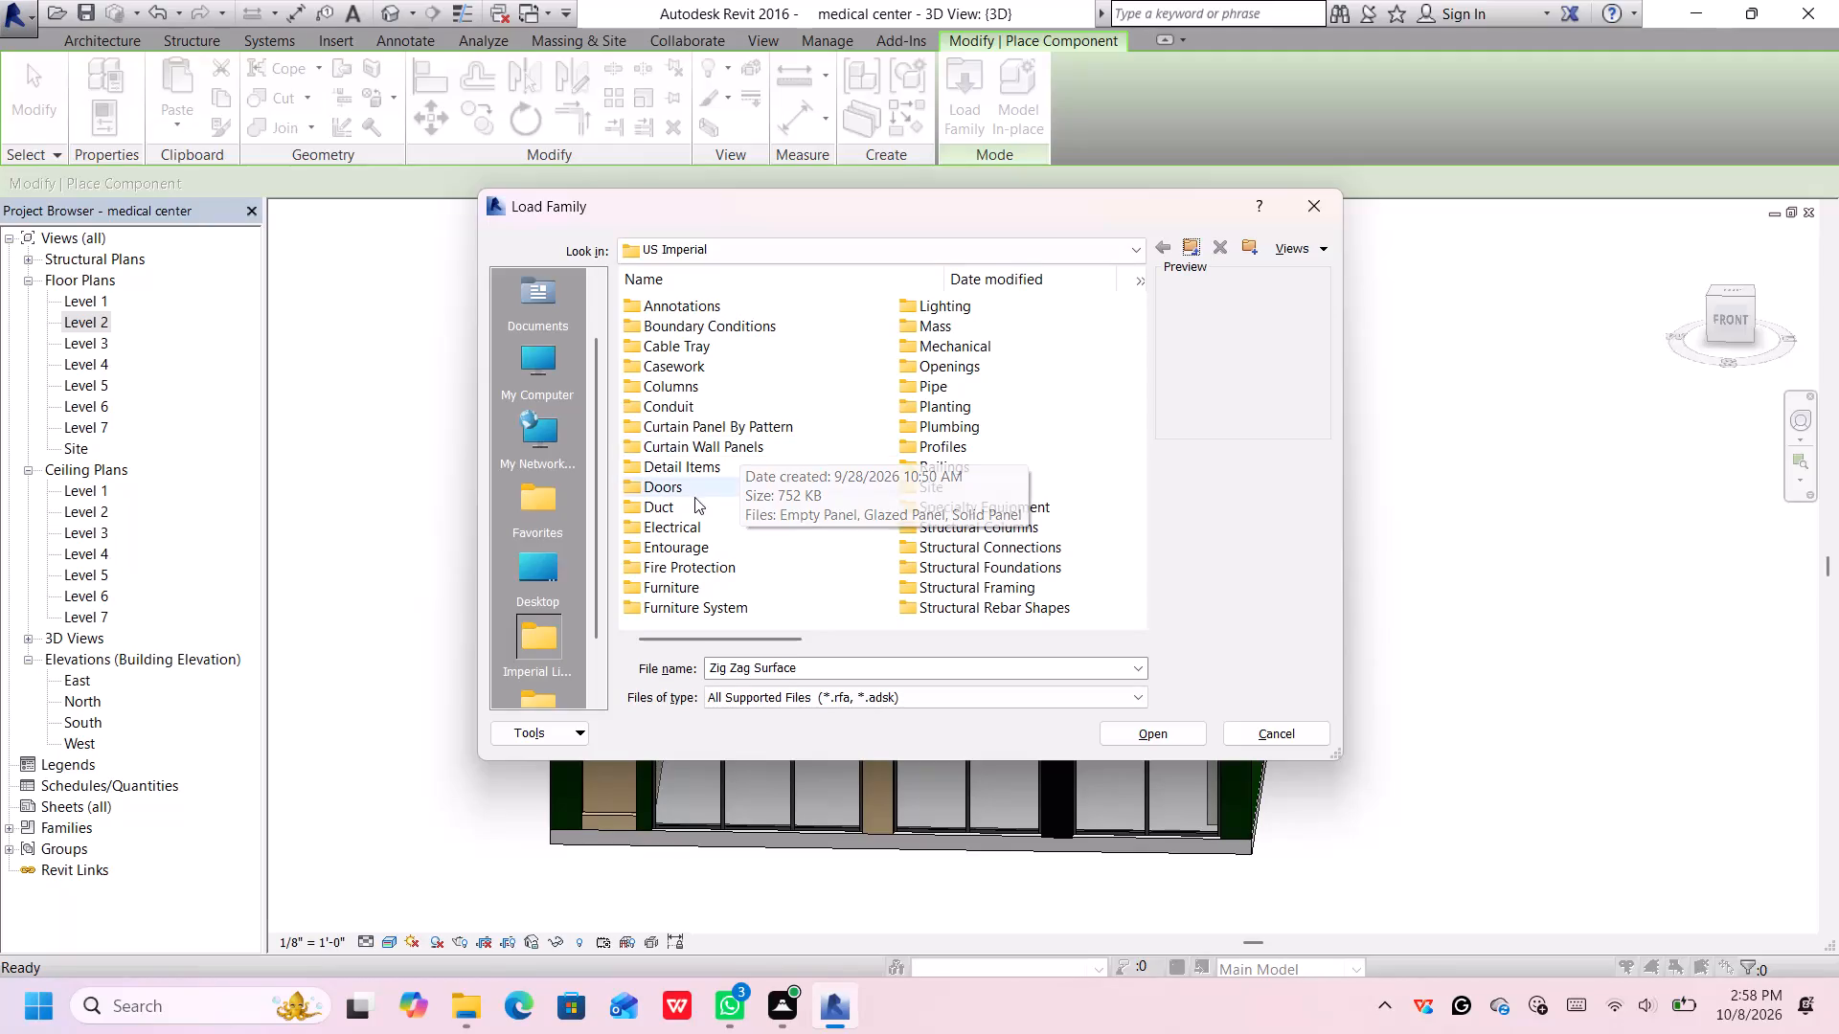
scroll(701, 519, "down", 1)
scroll(702, 518, "up", 1)
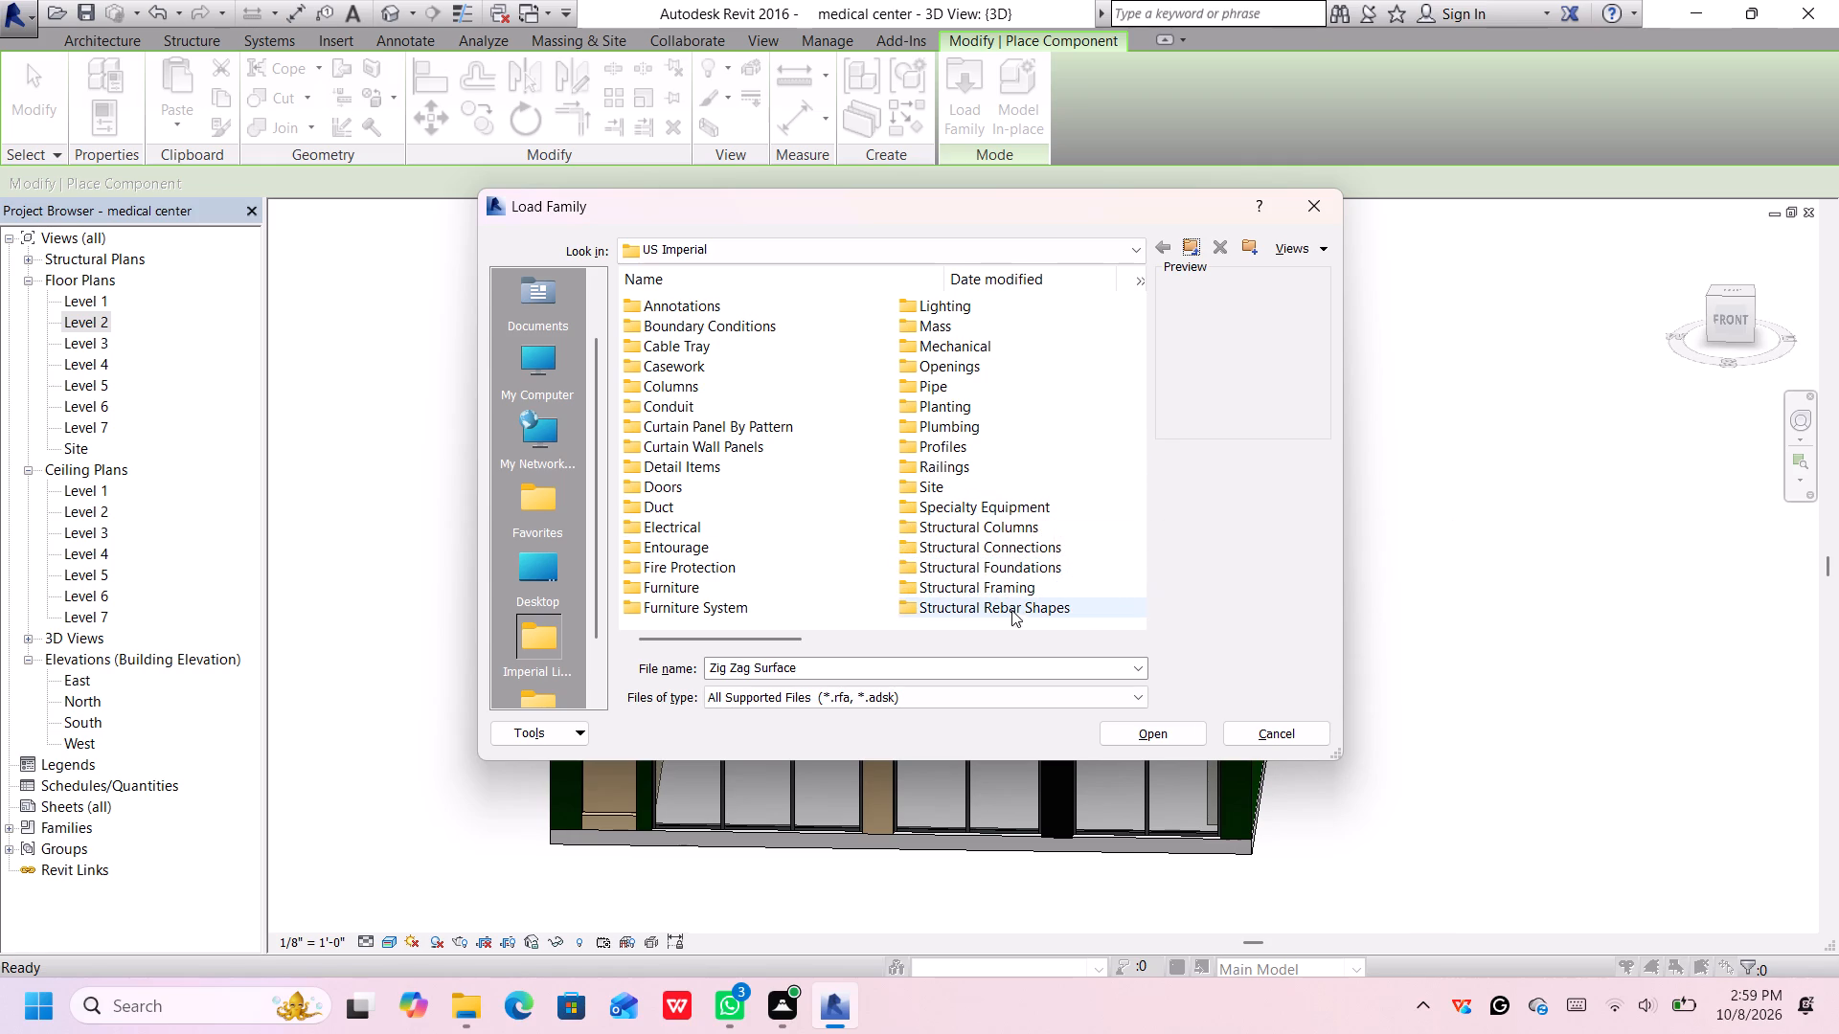
scroll(1114, 600, "up", 8)
scroll(1105, 537, "down", 2)
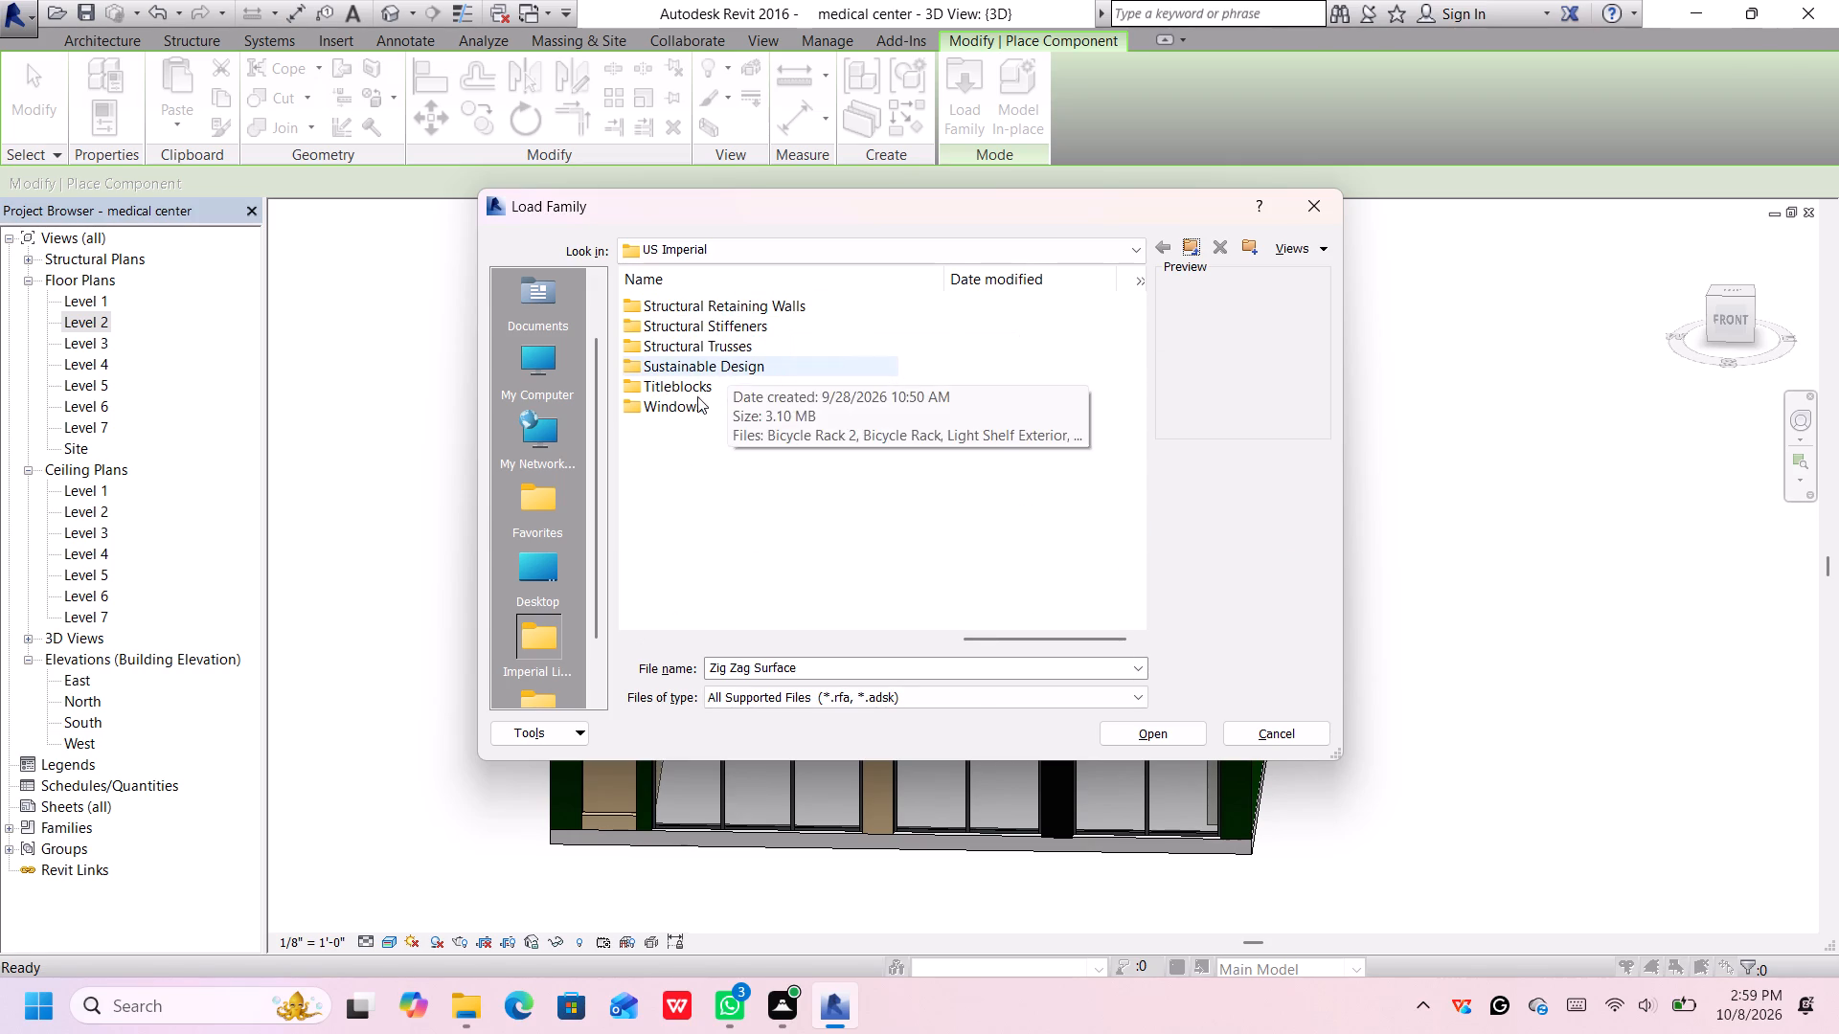
left_click(1309, 191)
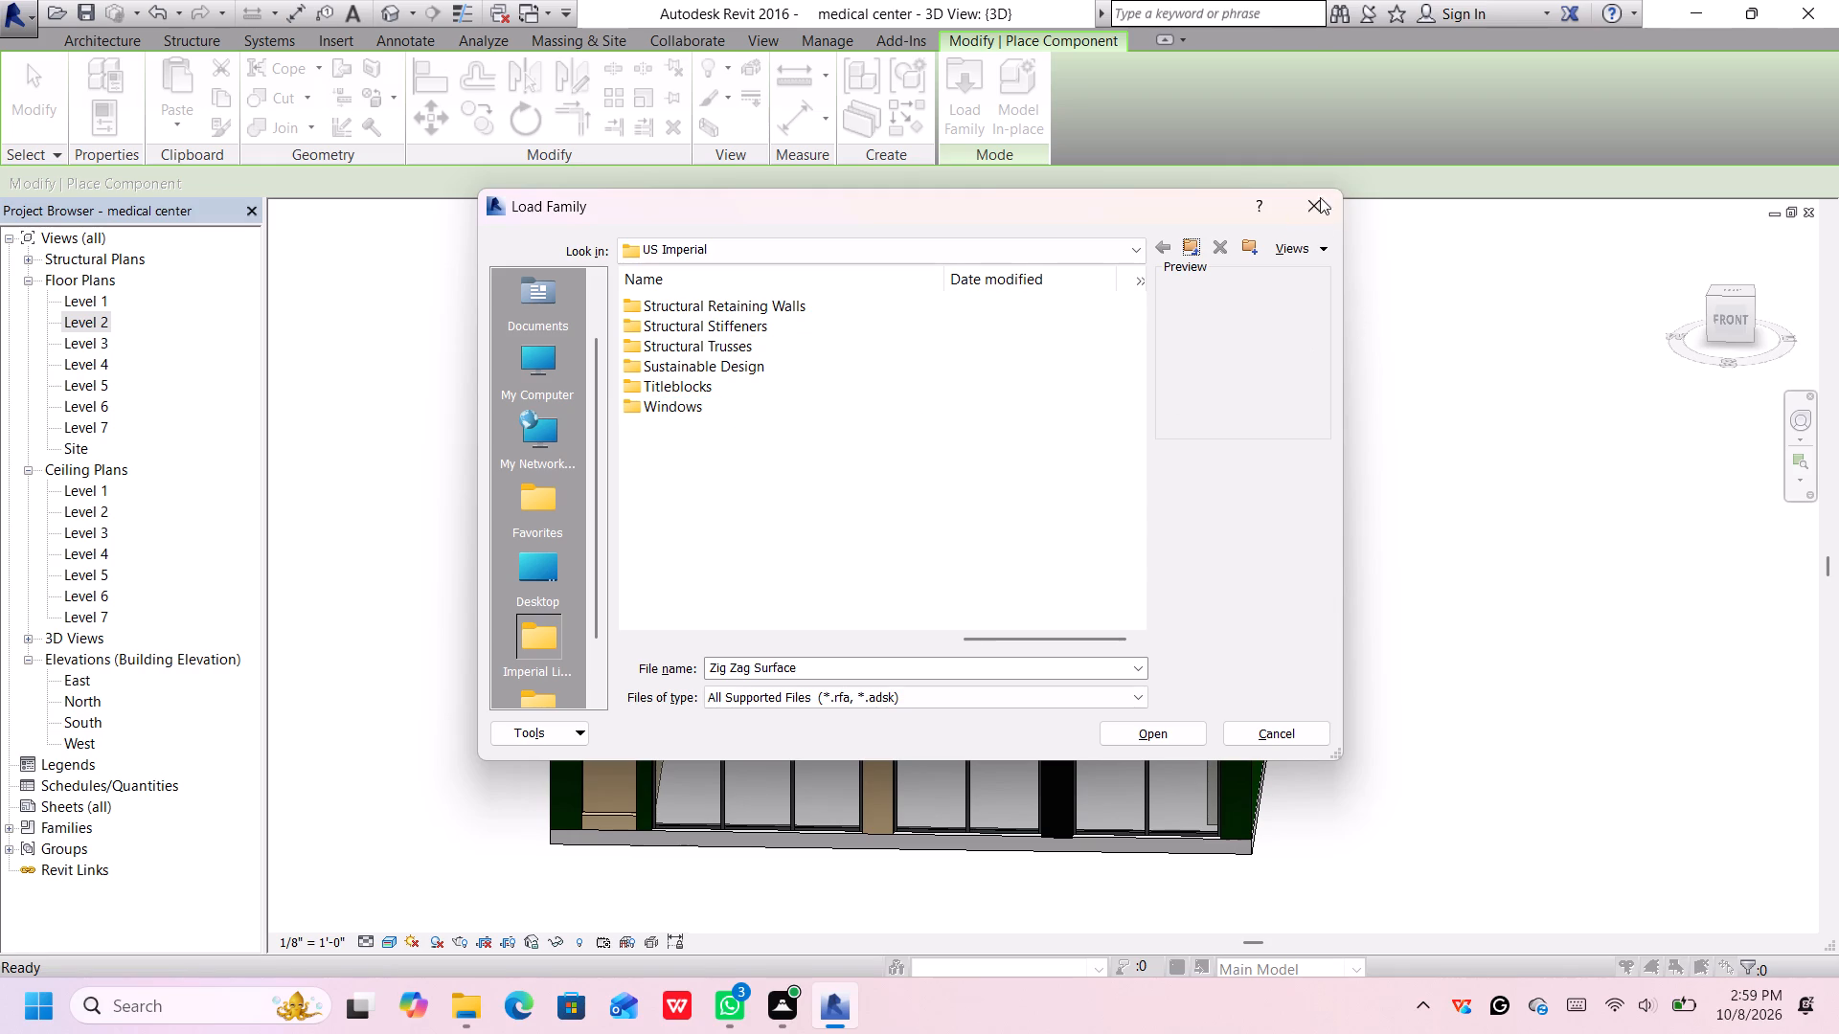
left_click(1322, 208)
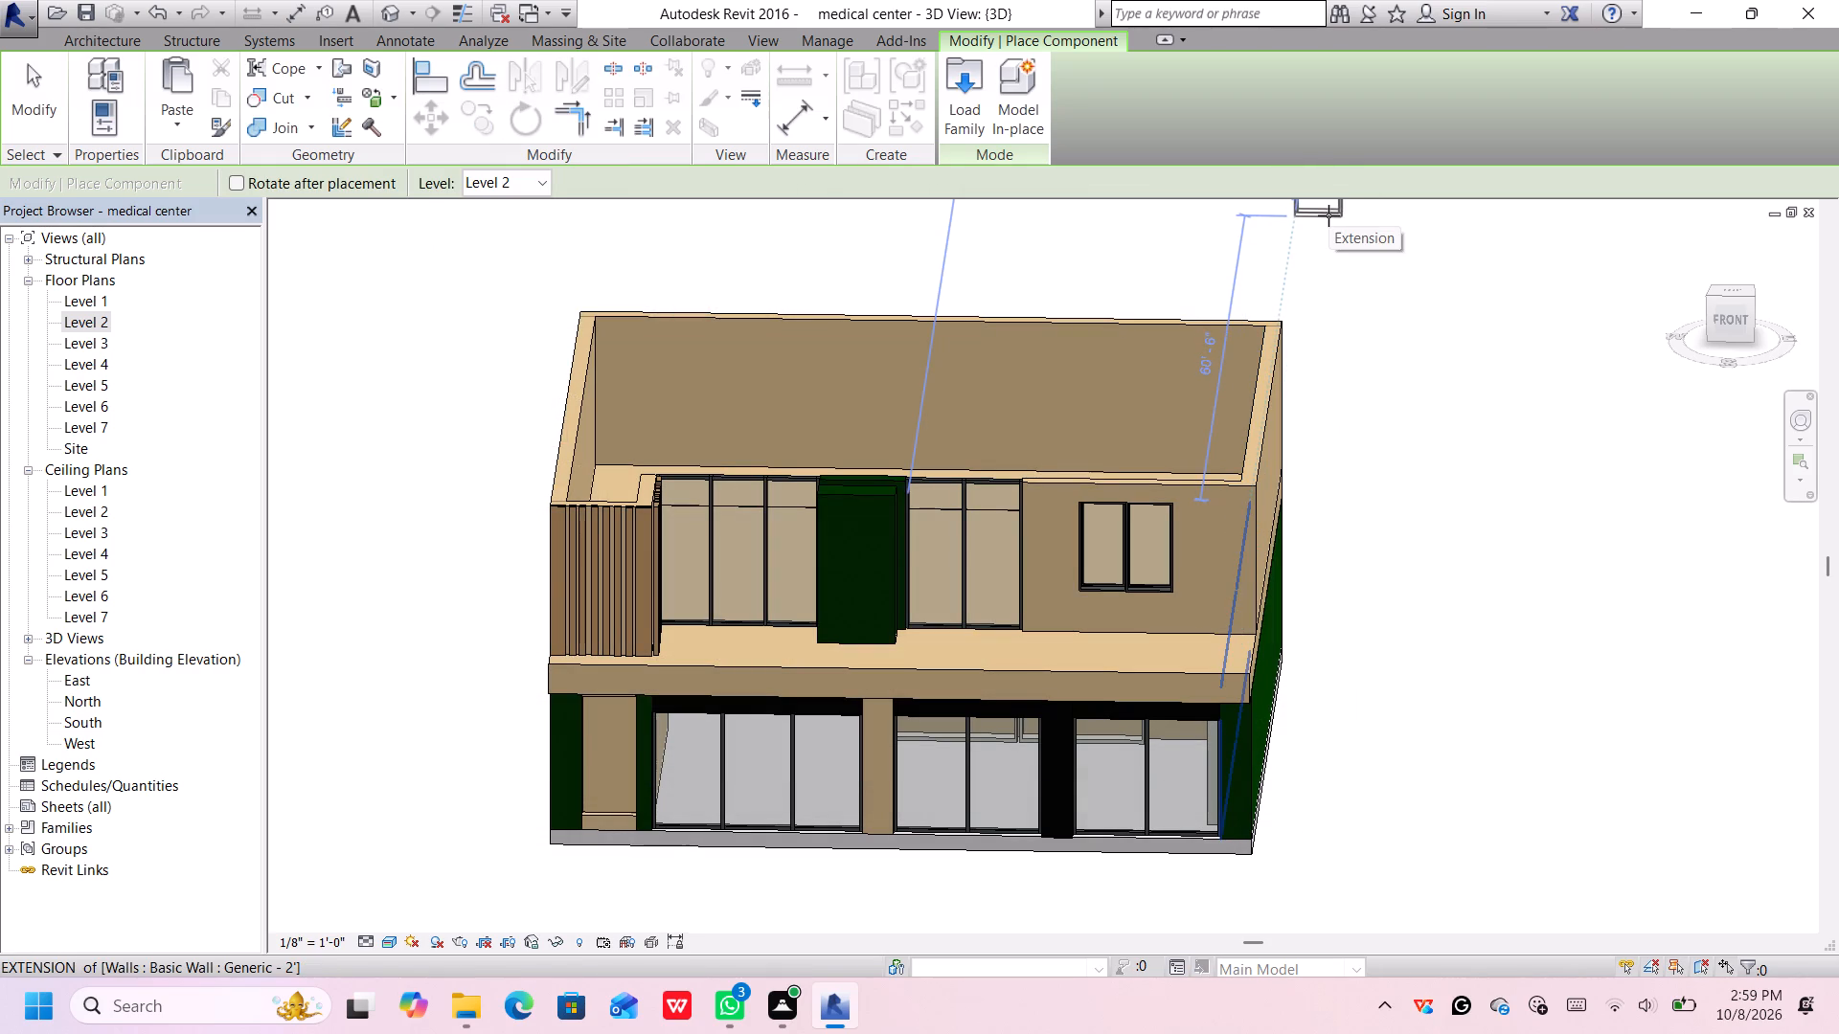
key("Escape")
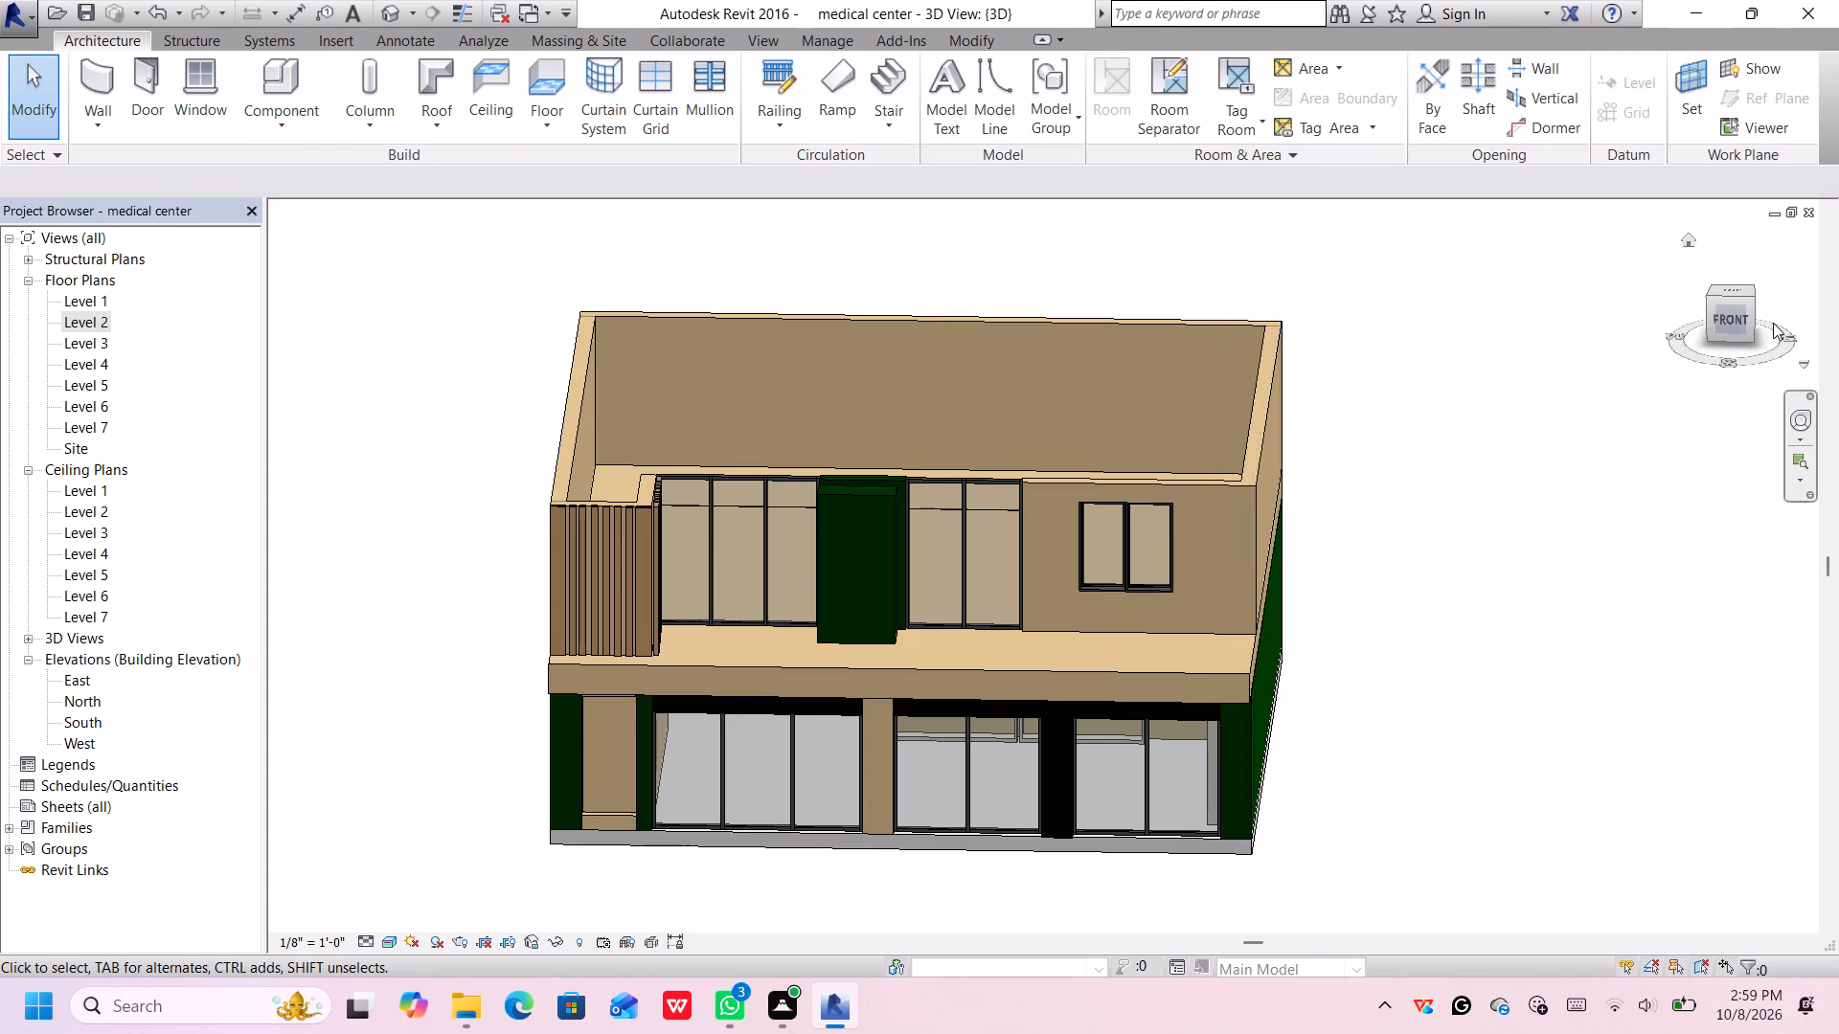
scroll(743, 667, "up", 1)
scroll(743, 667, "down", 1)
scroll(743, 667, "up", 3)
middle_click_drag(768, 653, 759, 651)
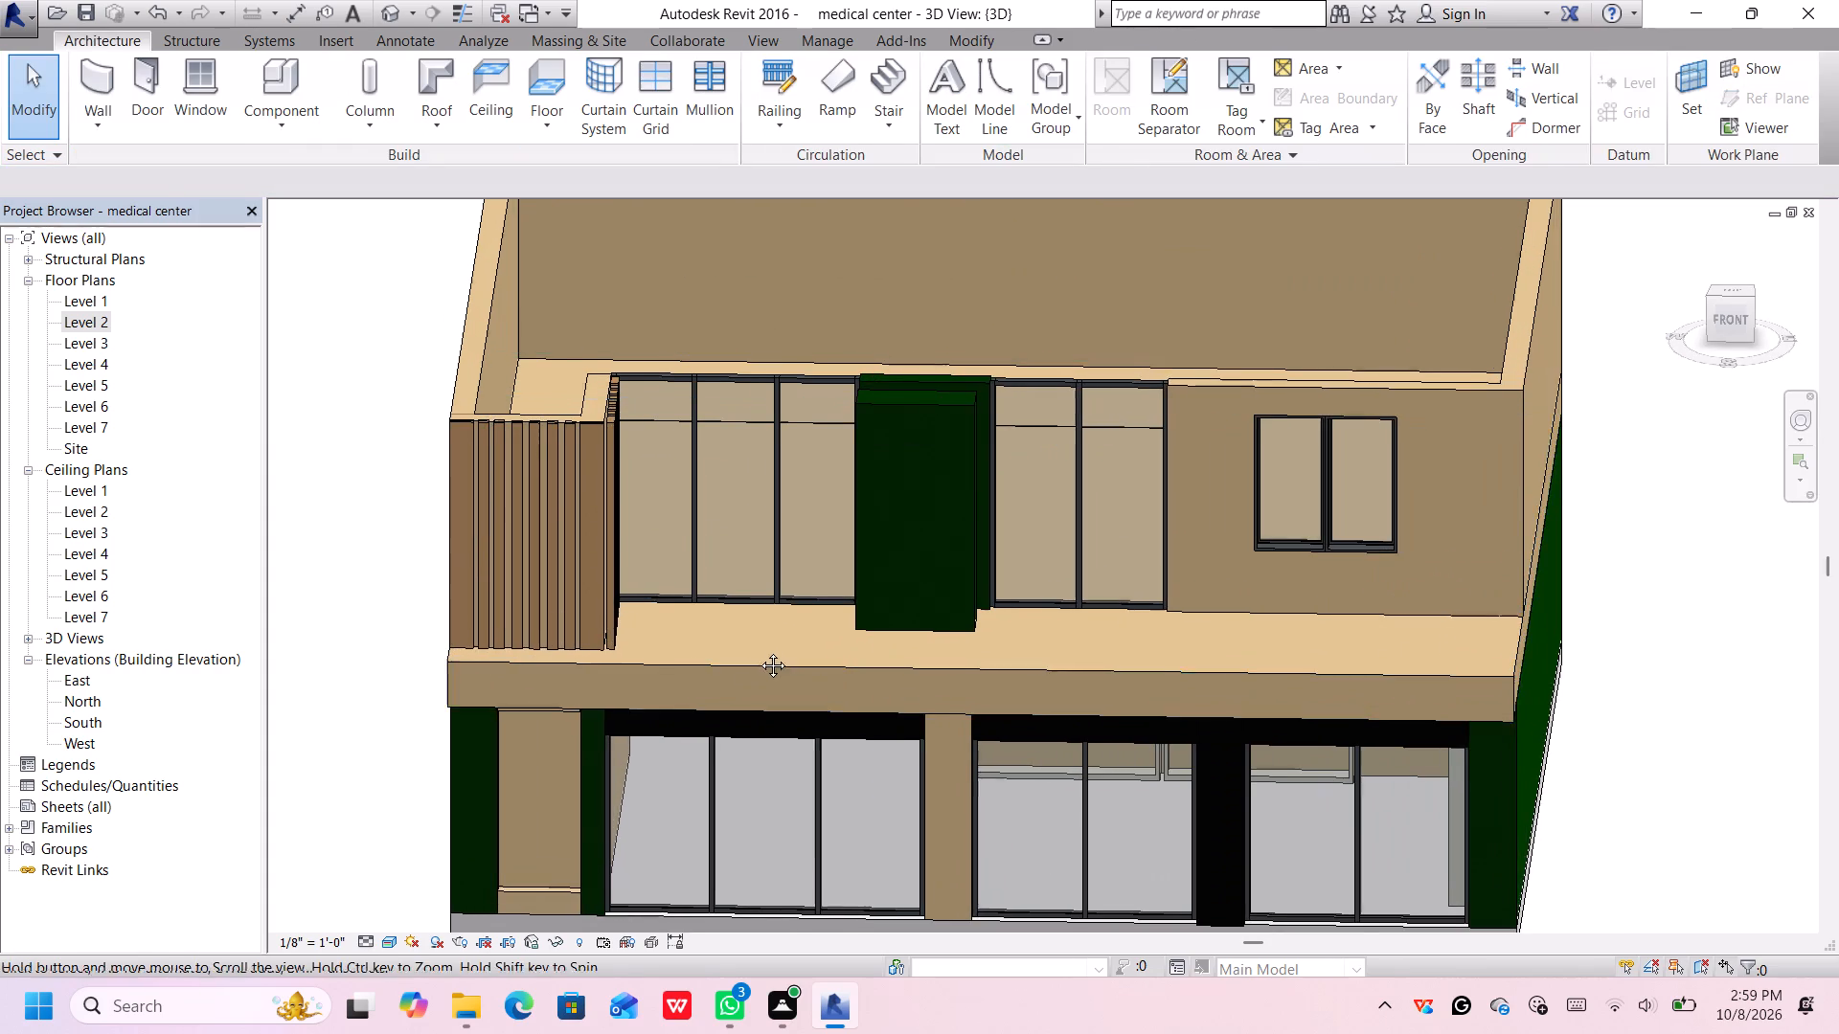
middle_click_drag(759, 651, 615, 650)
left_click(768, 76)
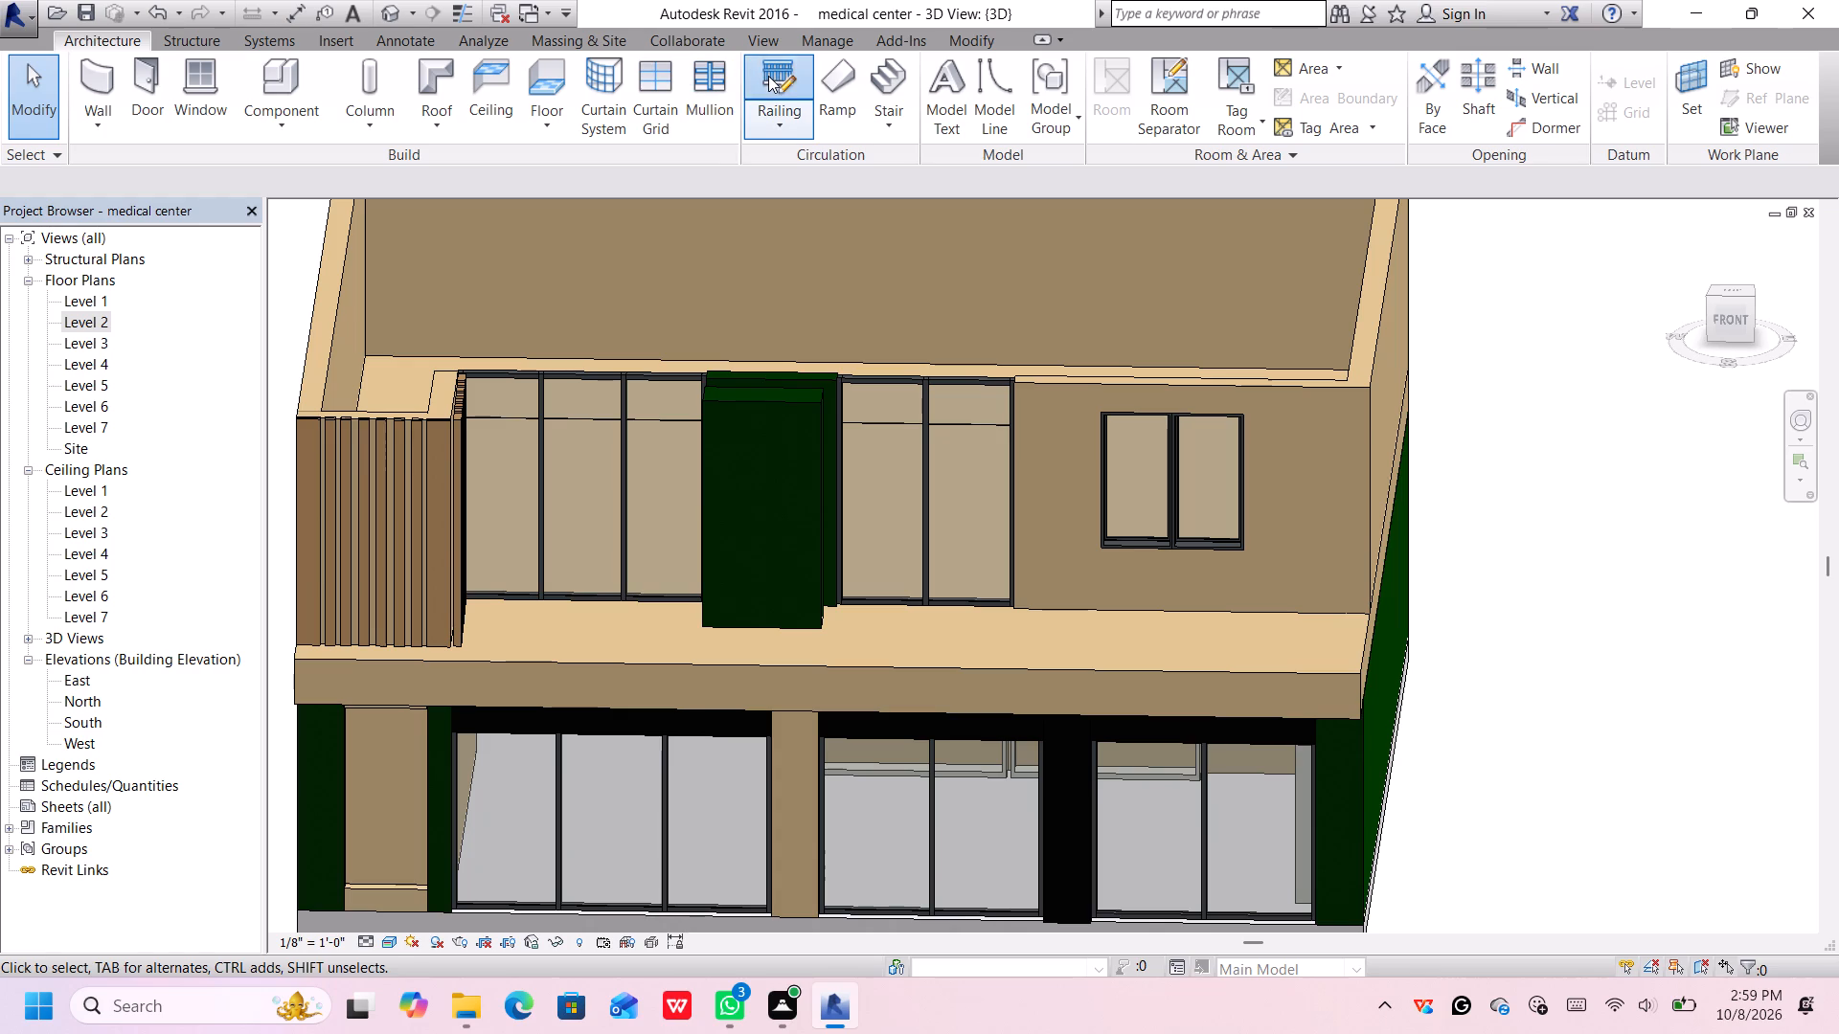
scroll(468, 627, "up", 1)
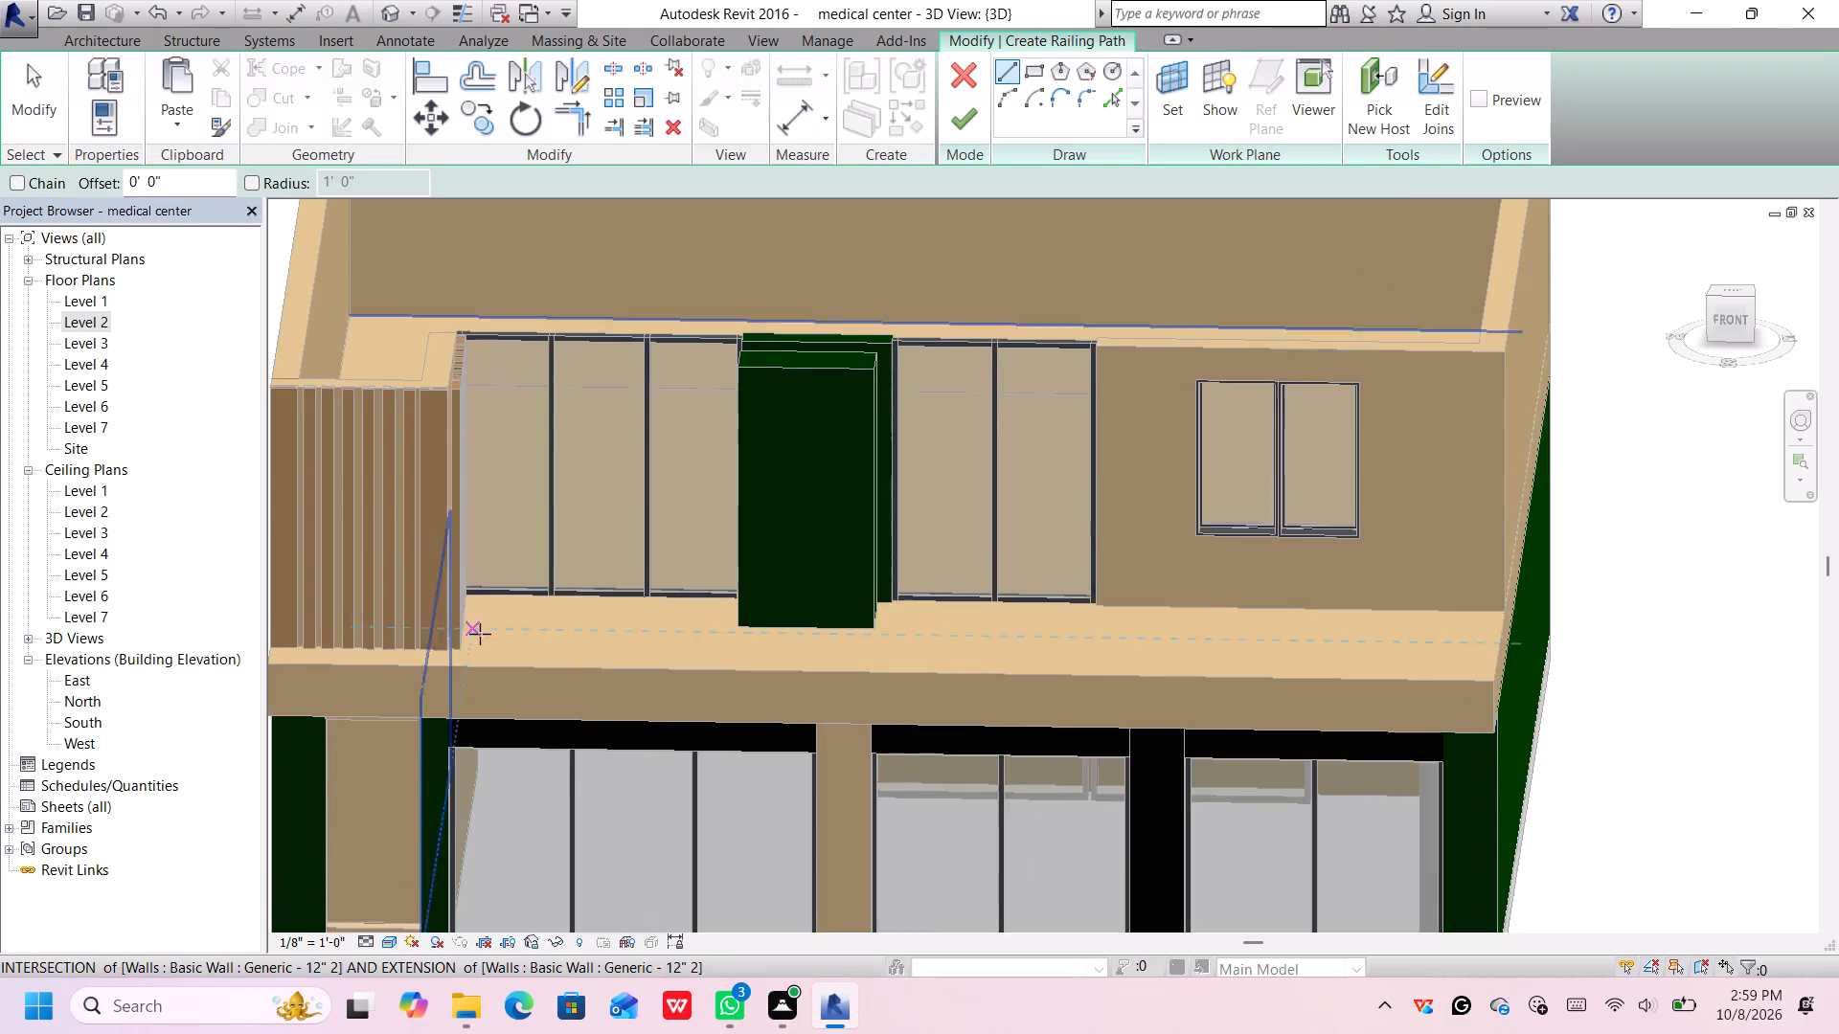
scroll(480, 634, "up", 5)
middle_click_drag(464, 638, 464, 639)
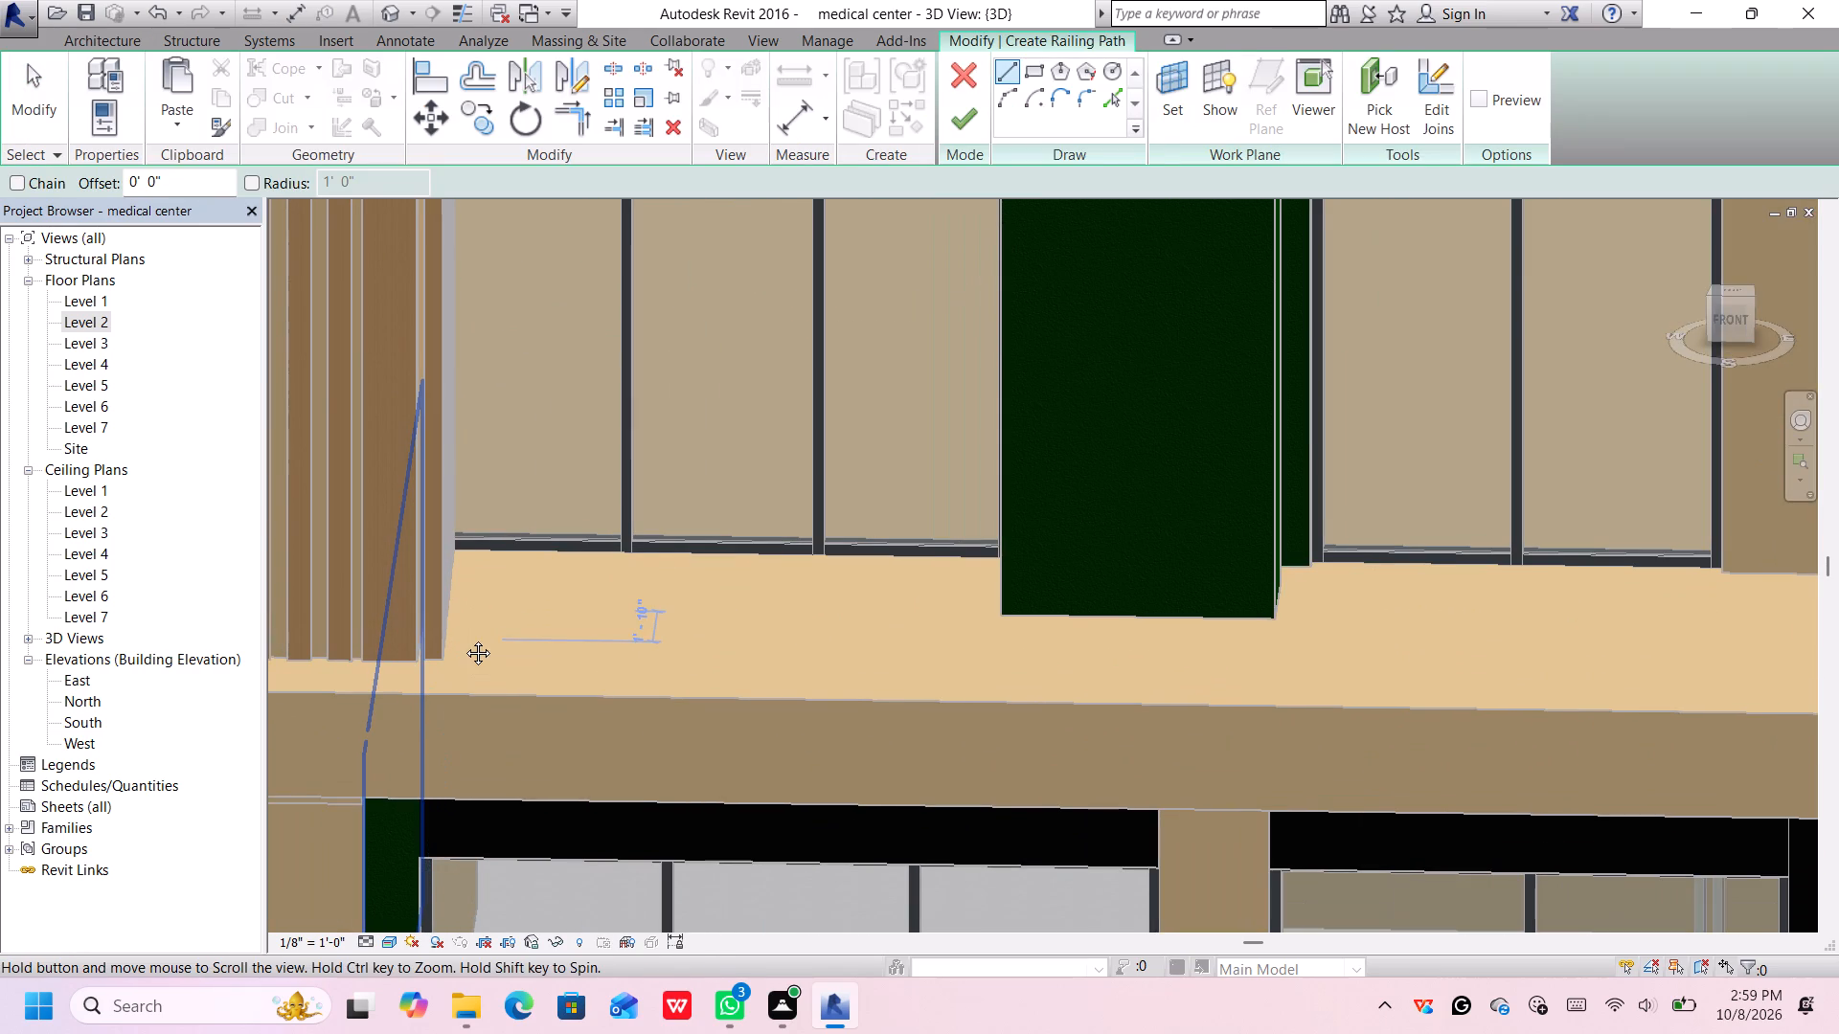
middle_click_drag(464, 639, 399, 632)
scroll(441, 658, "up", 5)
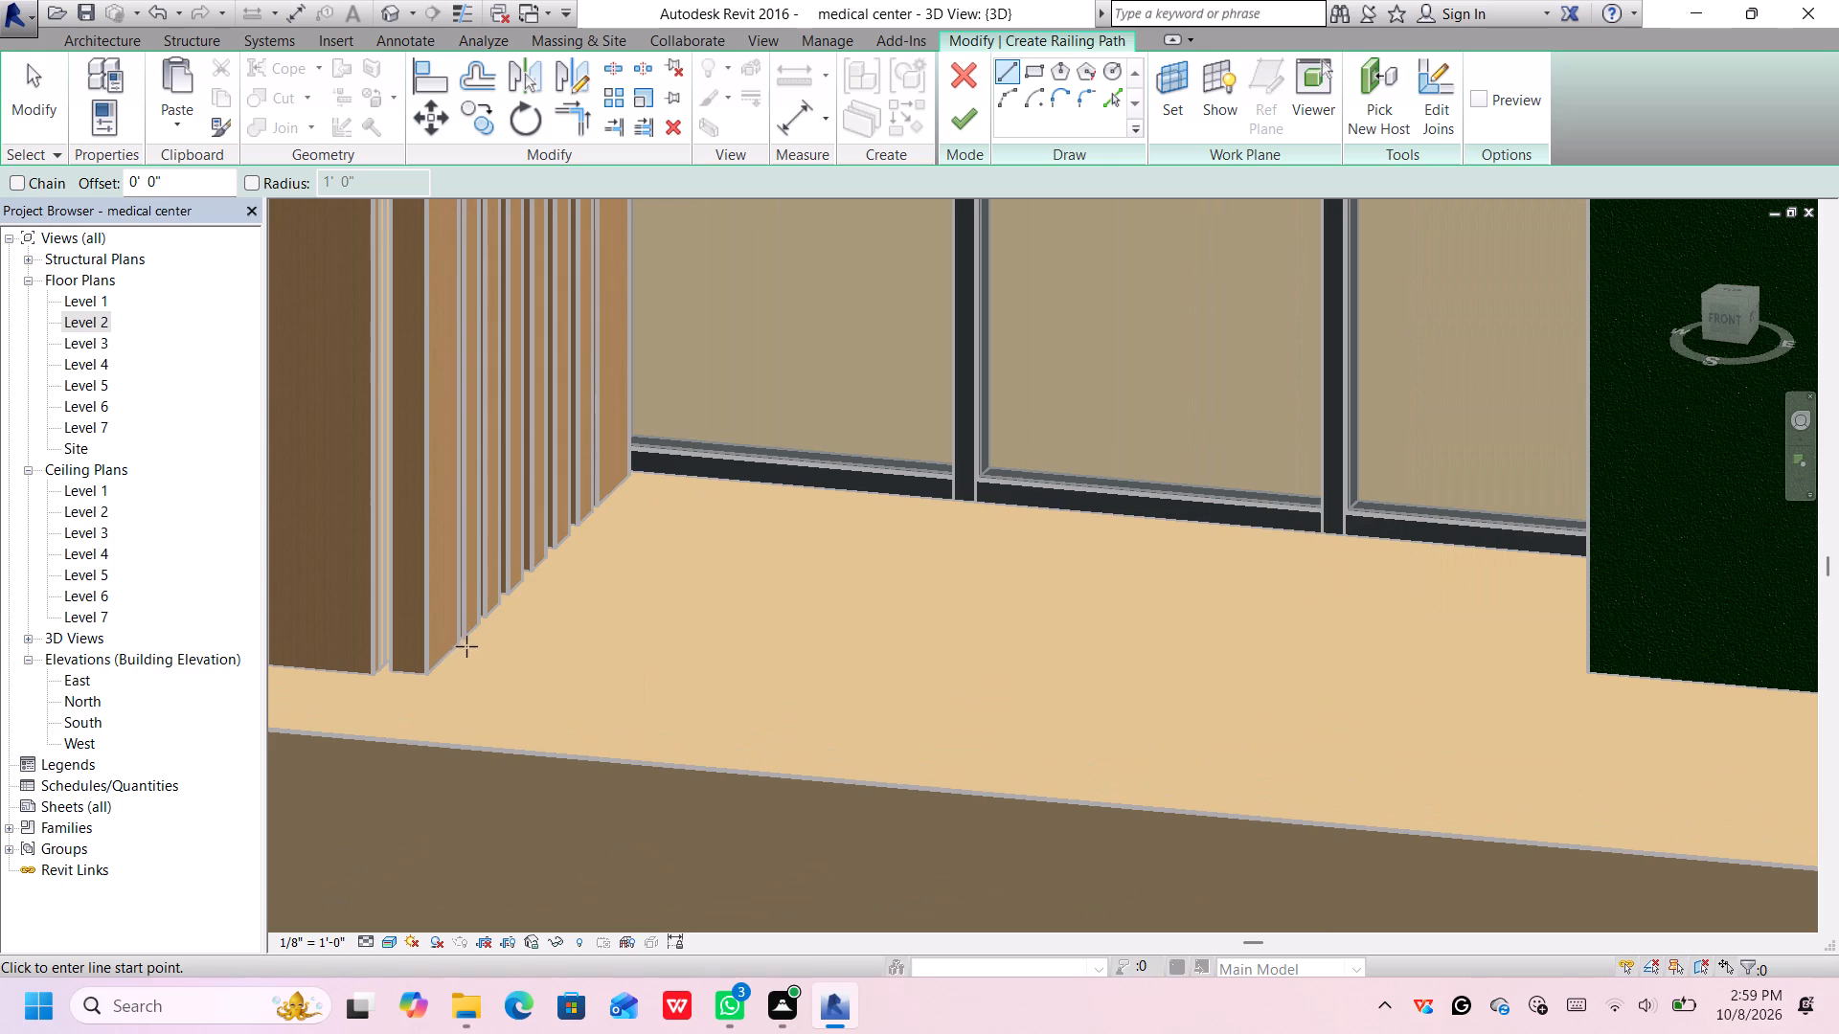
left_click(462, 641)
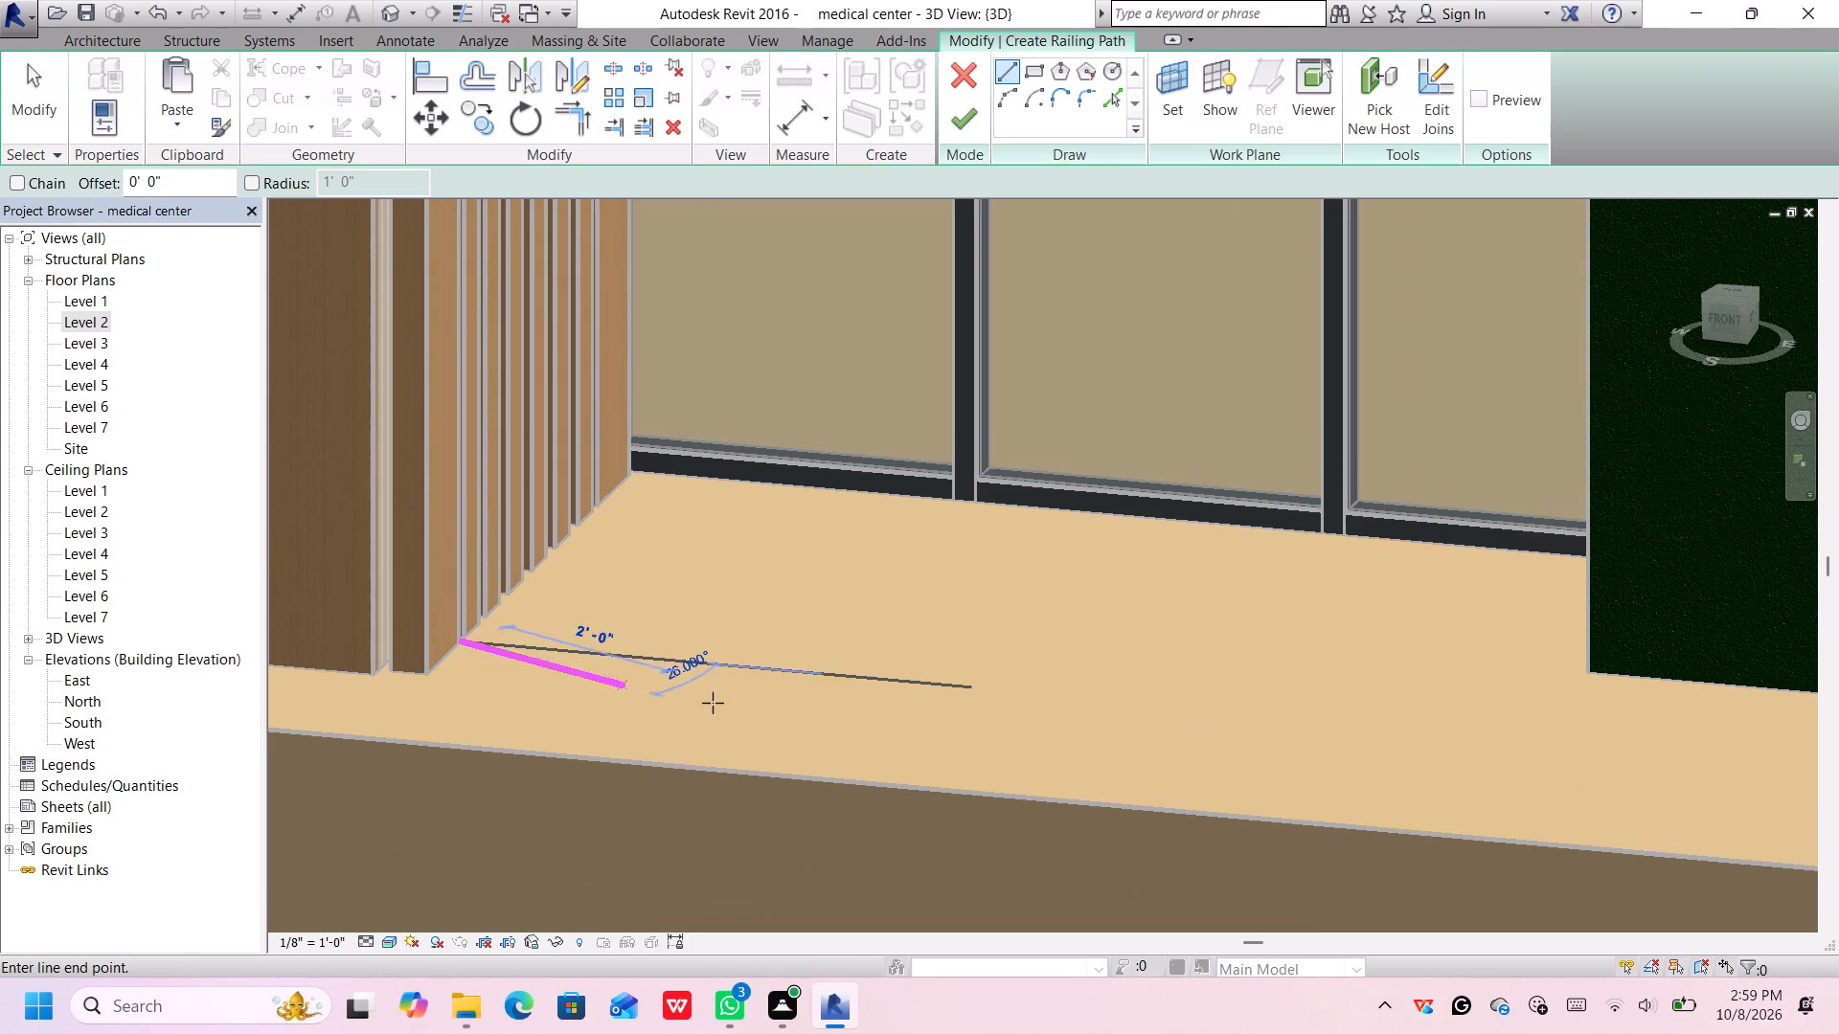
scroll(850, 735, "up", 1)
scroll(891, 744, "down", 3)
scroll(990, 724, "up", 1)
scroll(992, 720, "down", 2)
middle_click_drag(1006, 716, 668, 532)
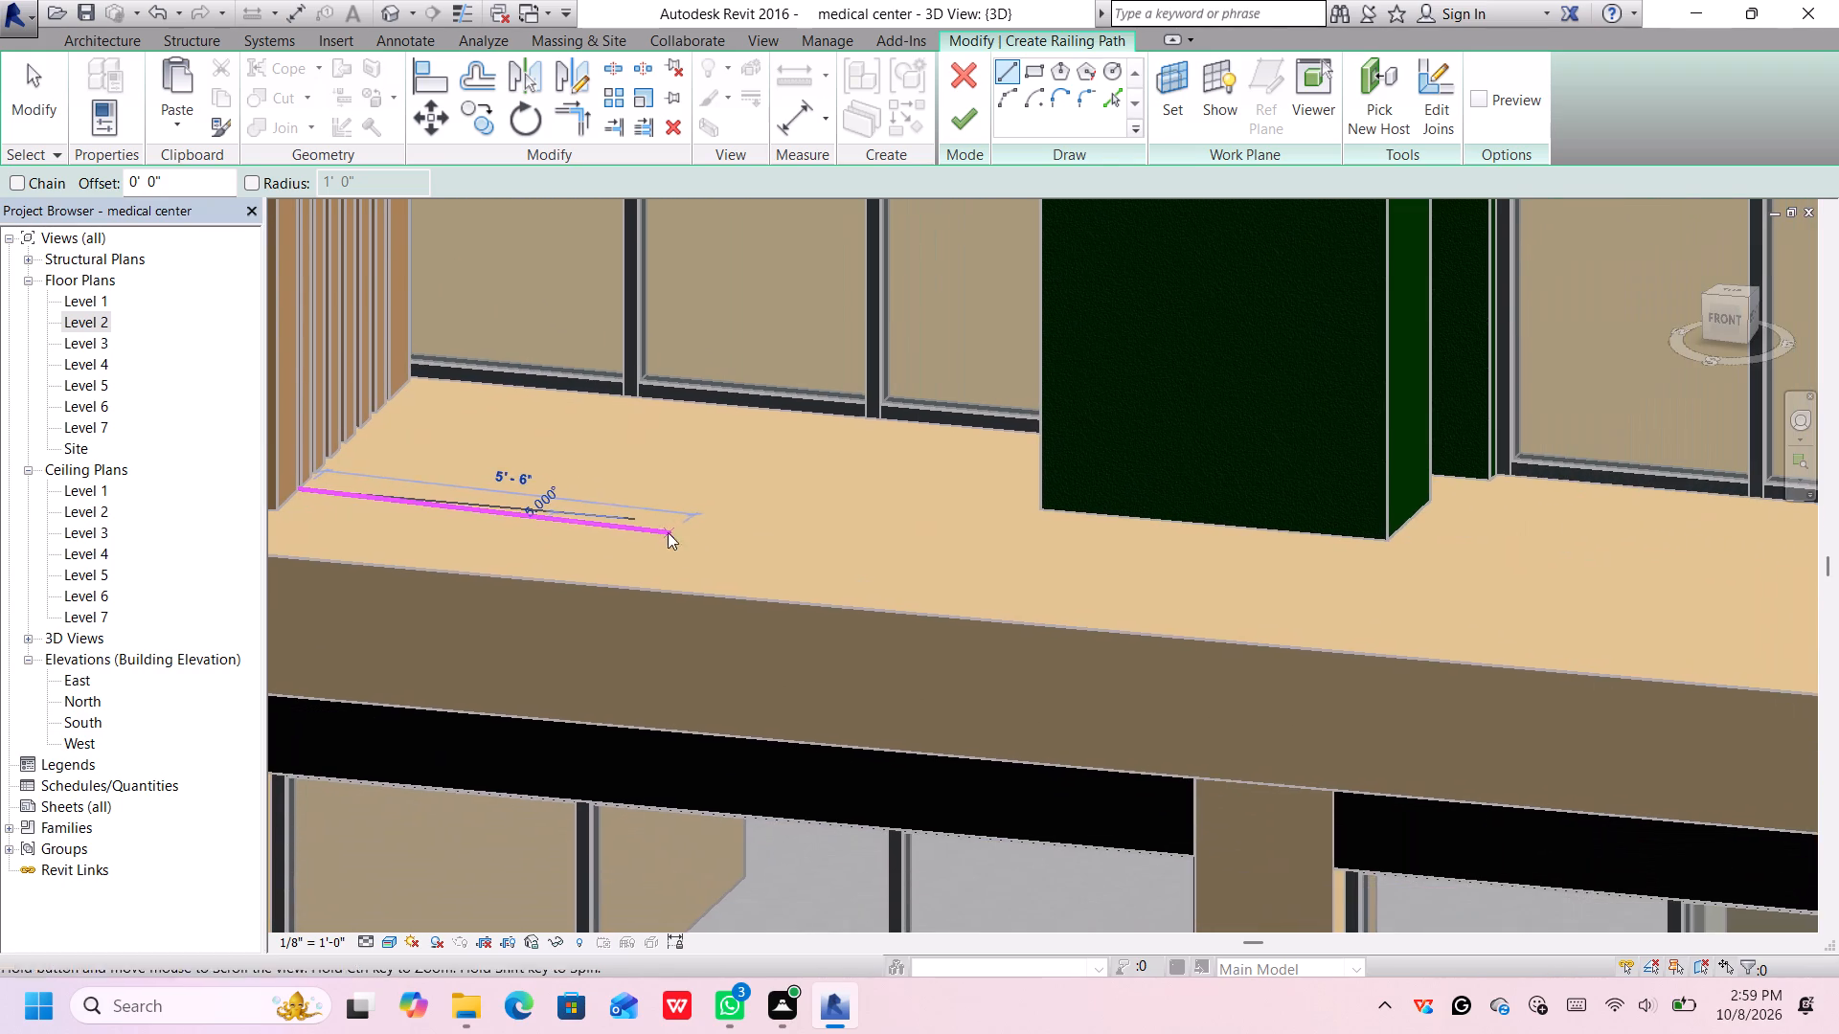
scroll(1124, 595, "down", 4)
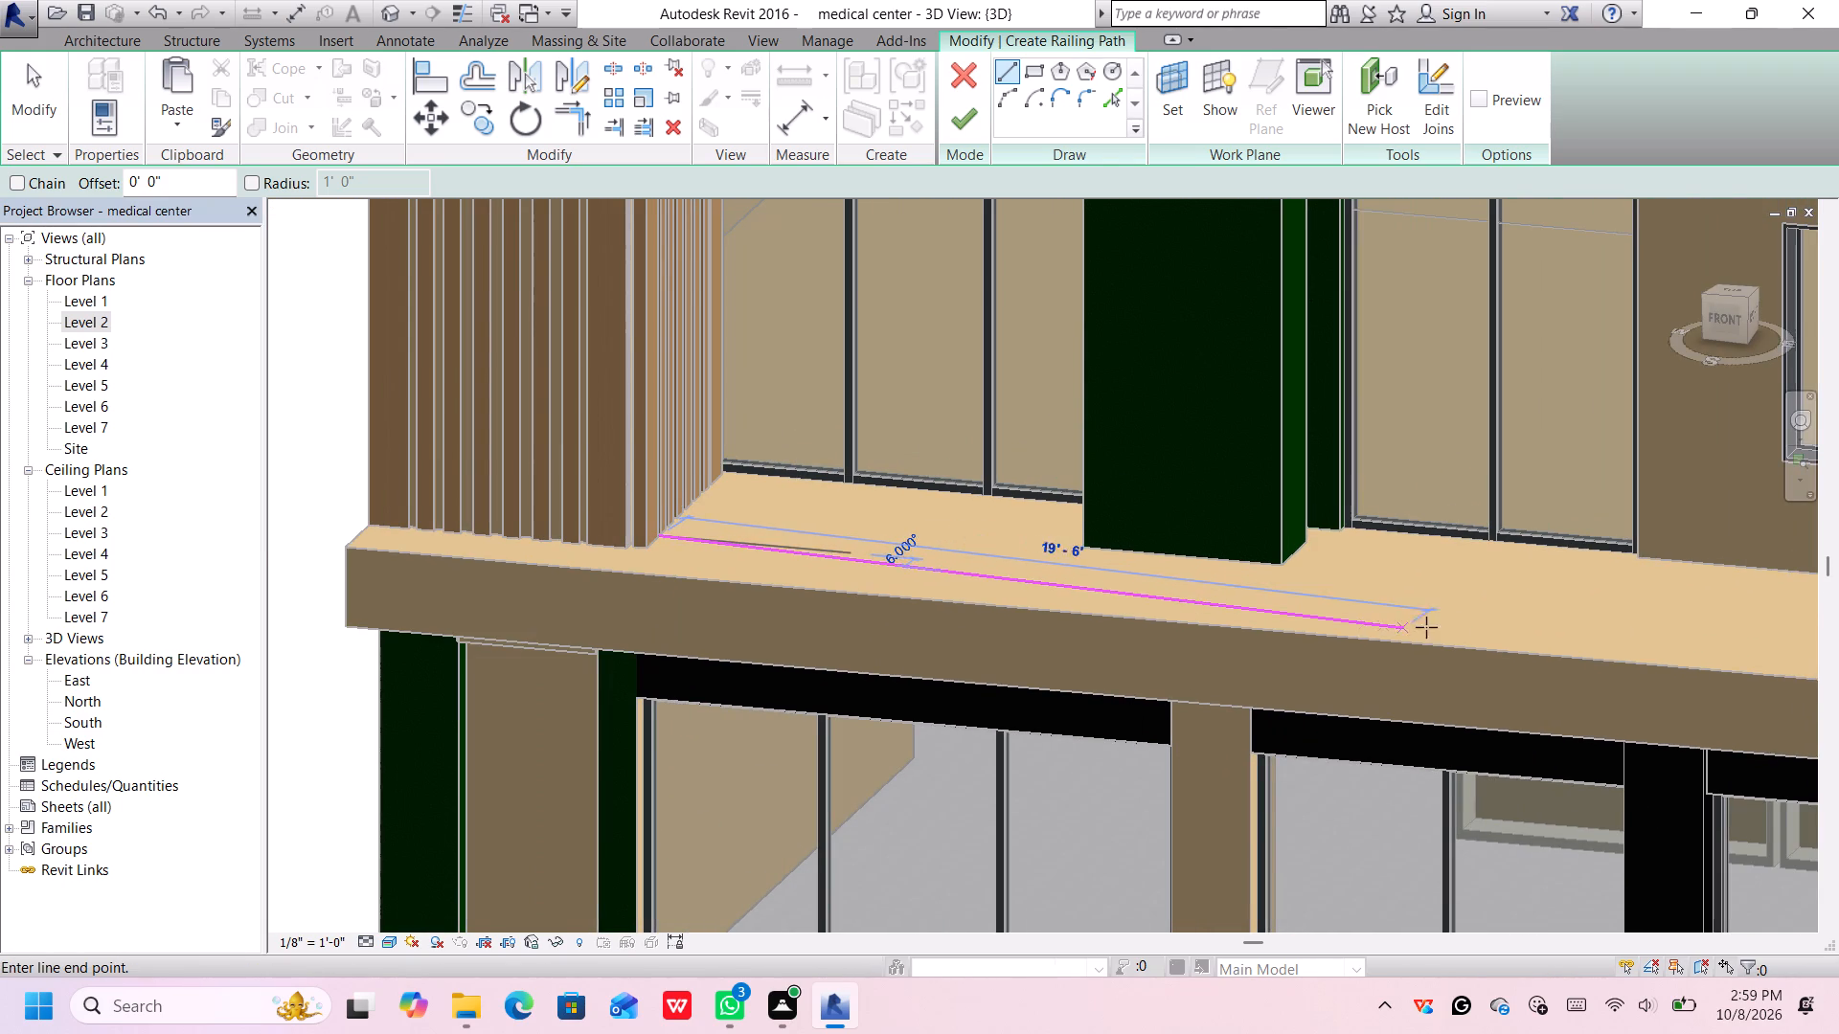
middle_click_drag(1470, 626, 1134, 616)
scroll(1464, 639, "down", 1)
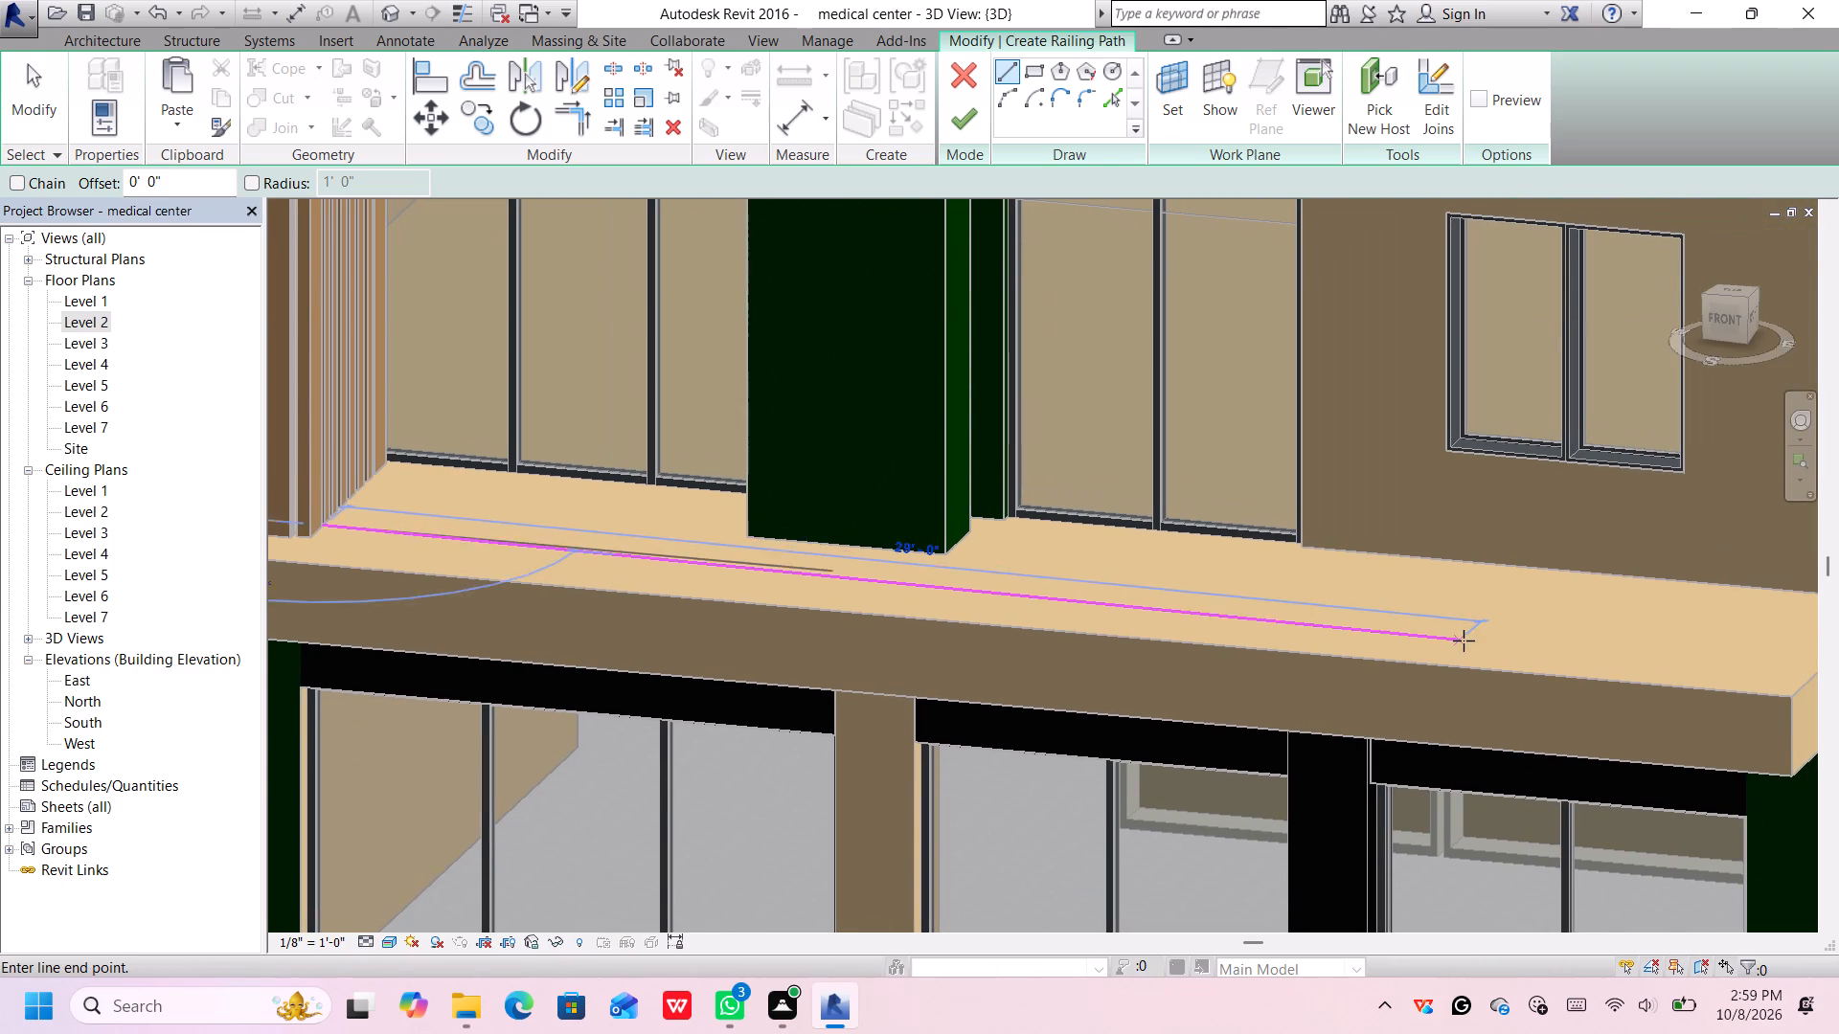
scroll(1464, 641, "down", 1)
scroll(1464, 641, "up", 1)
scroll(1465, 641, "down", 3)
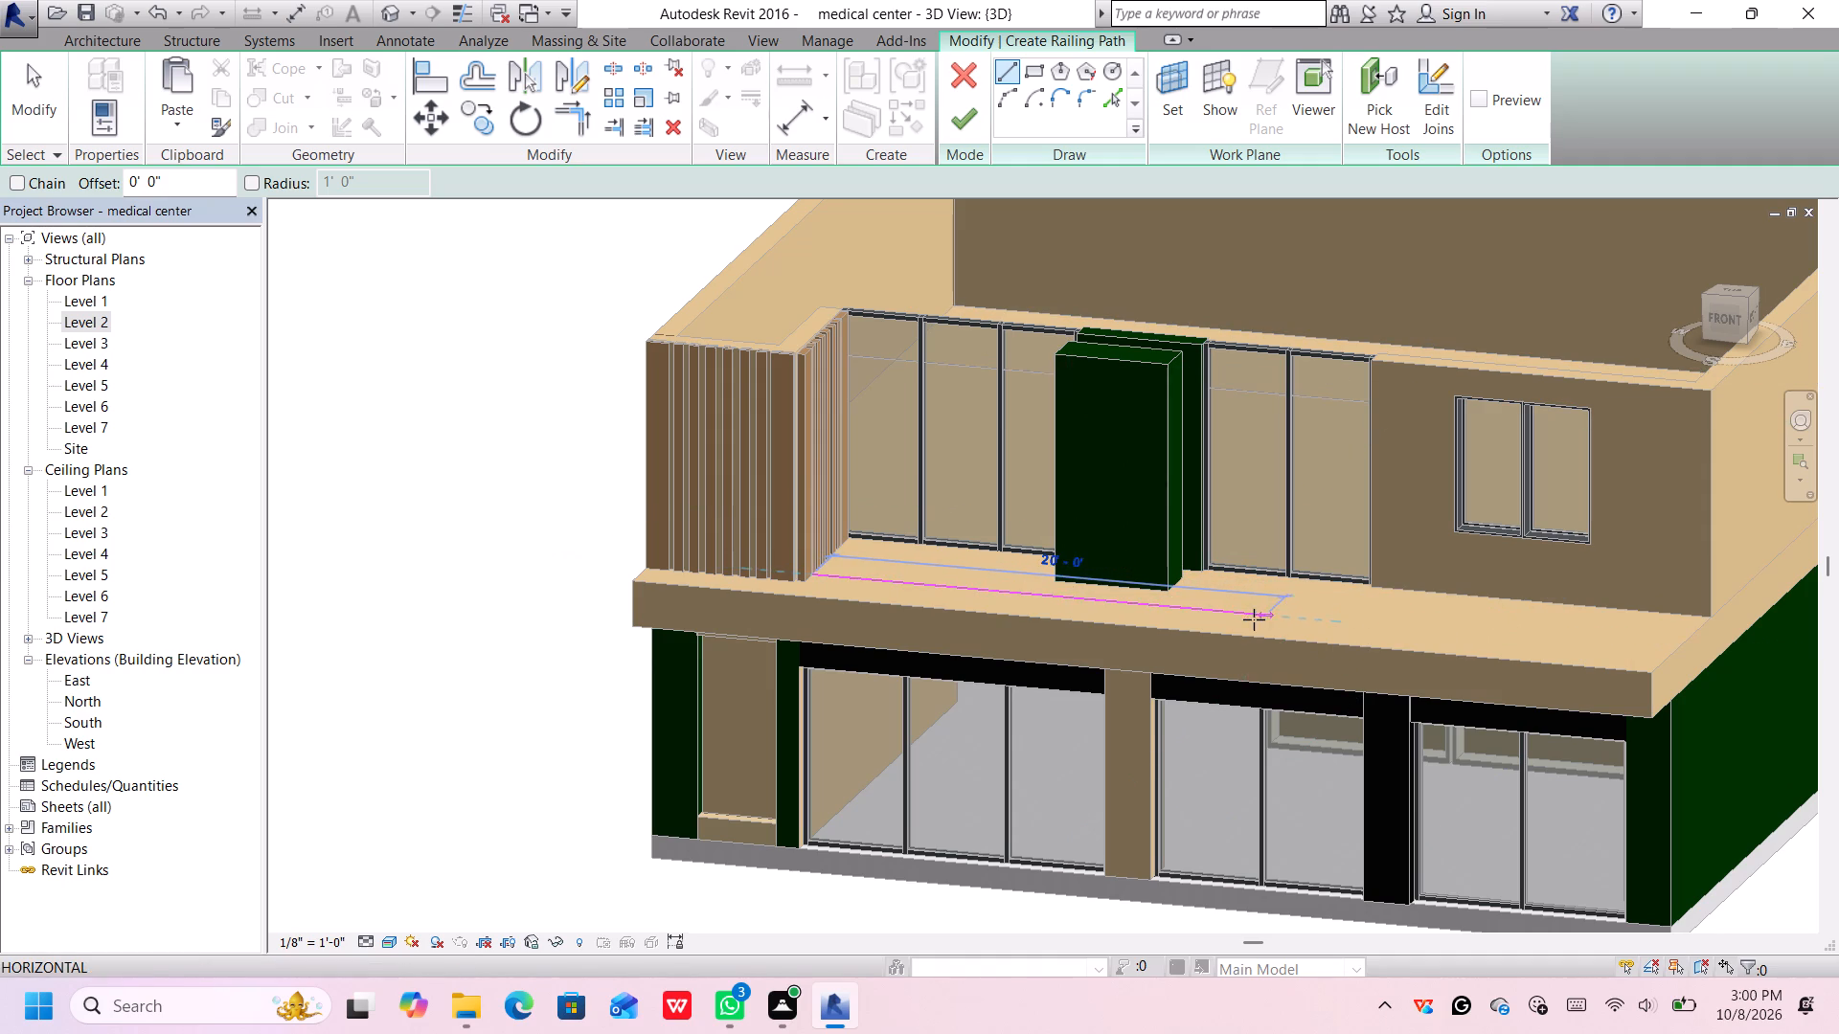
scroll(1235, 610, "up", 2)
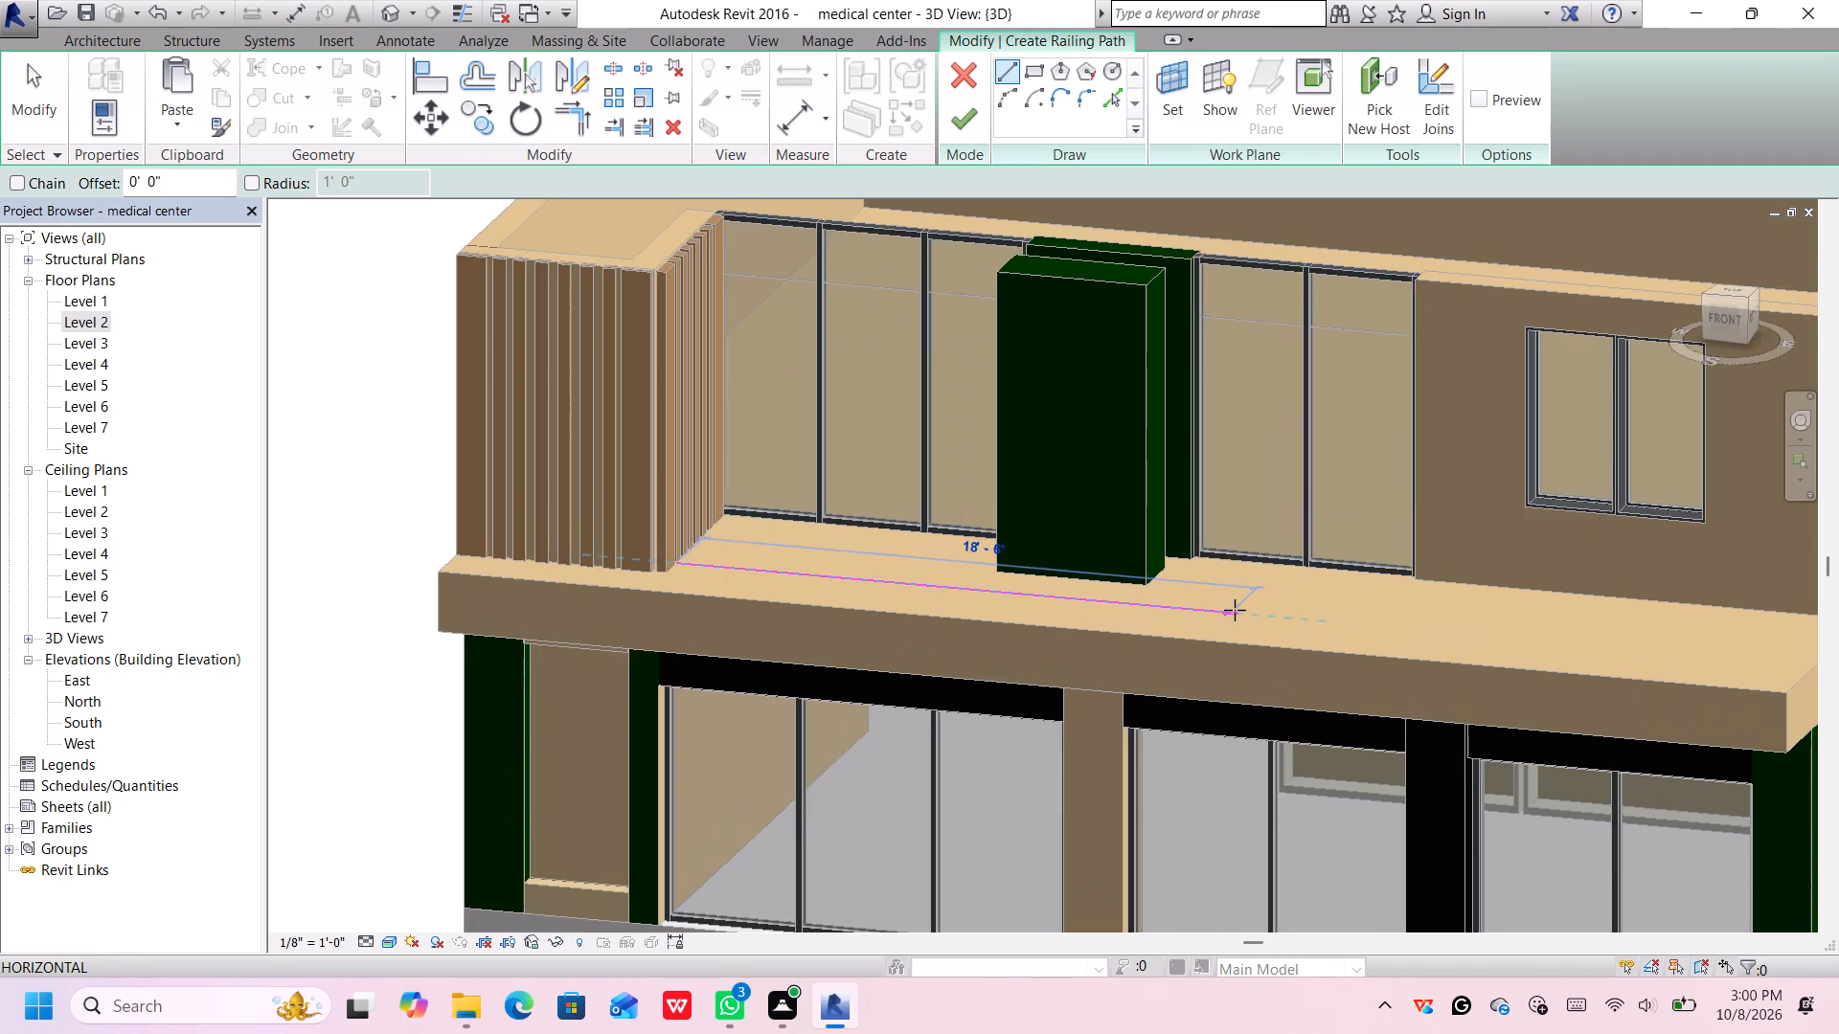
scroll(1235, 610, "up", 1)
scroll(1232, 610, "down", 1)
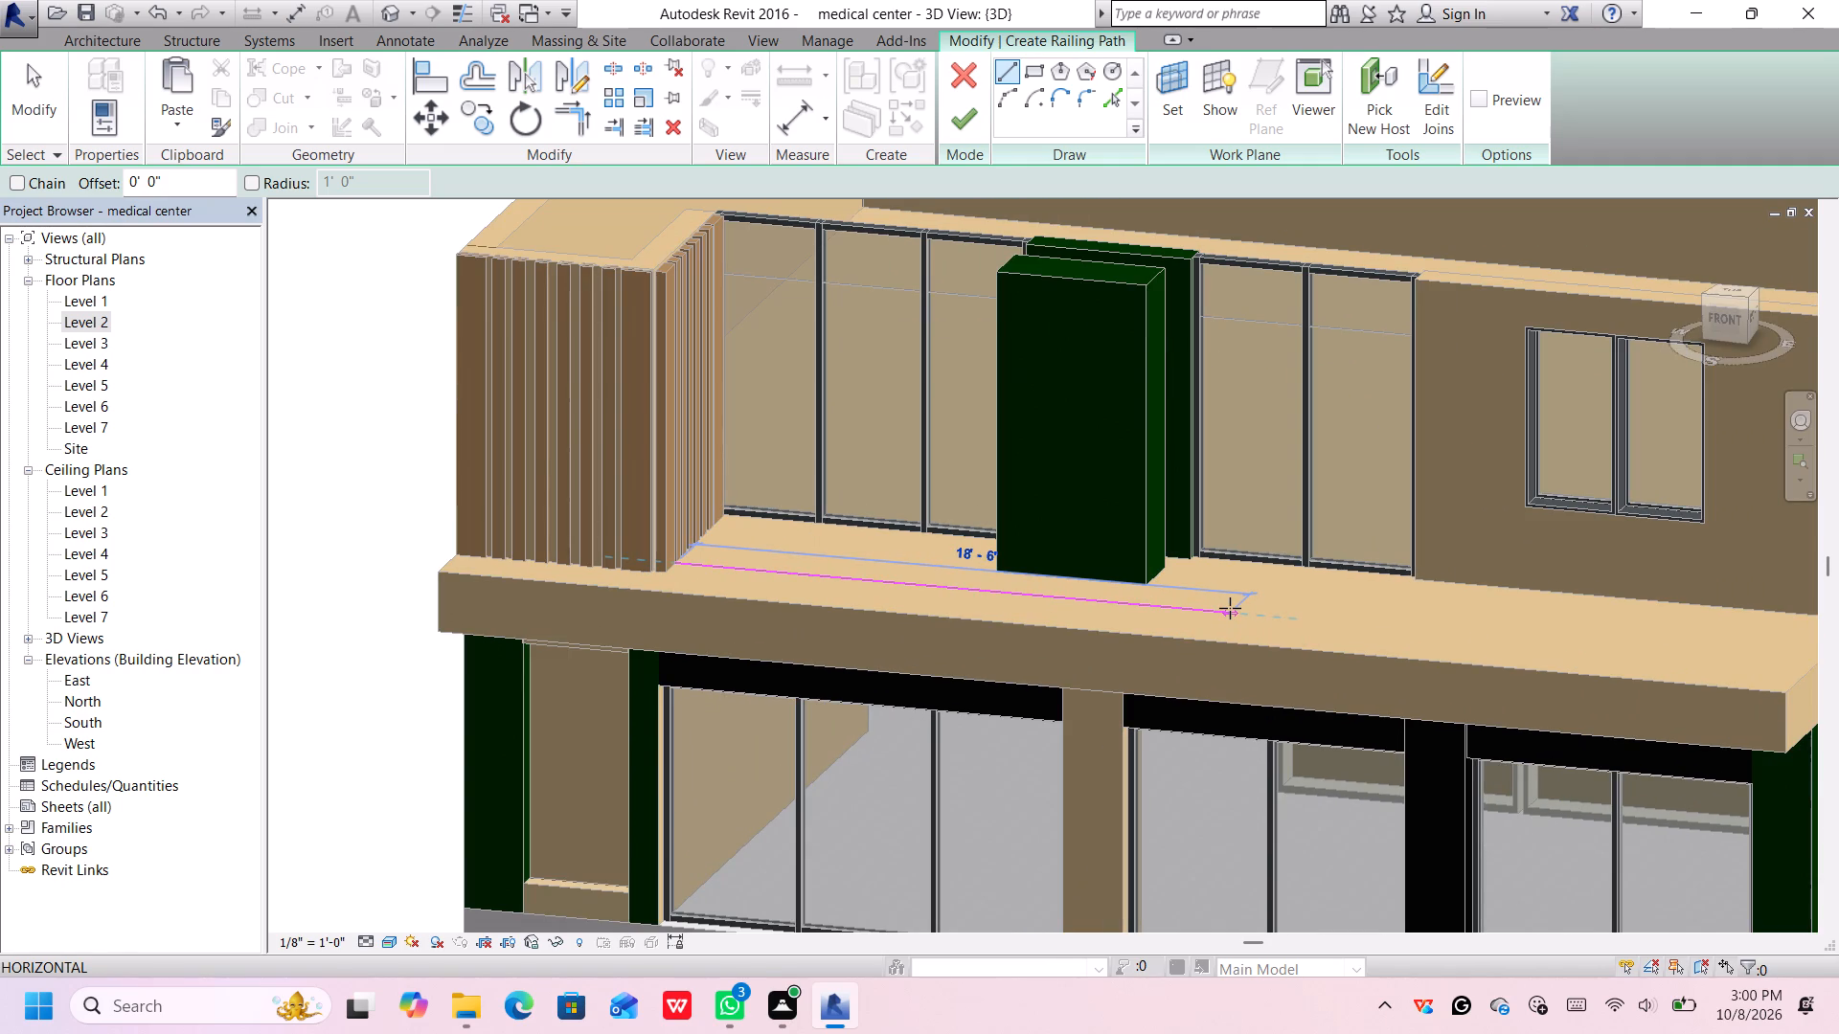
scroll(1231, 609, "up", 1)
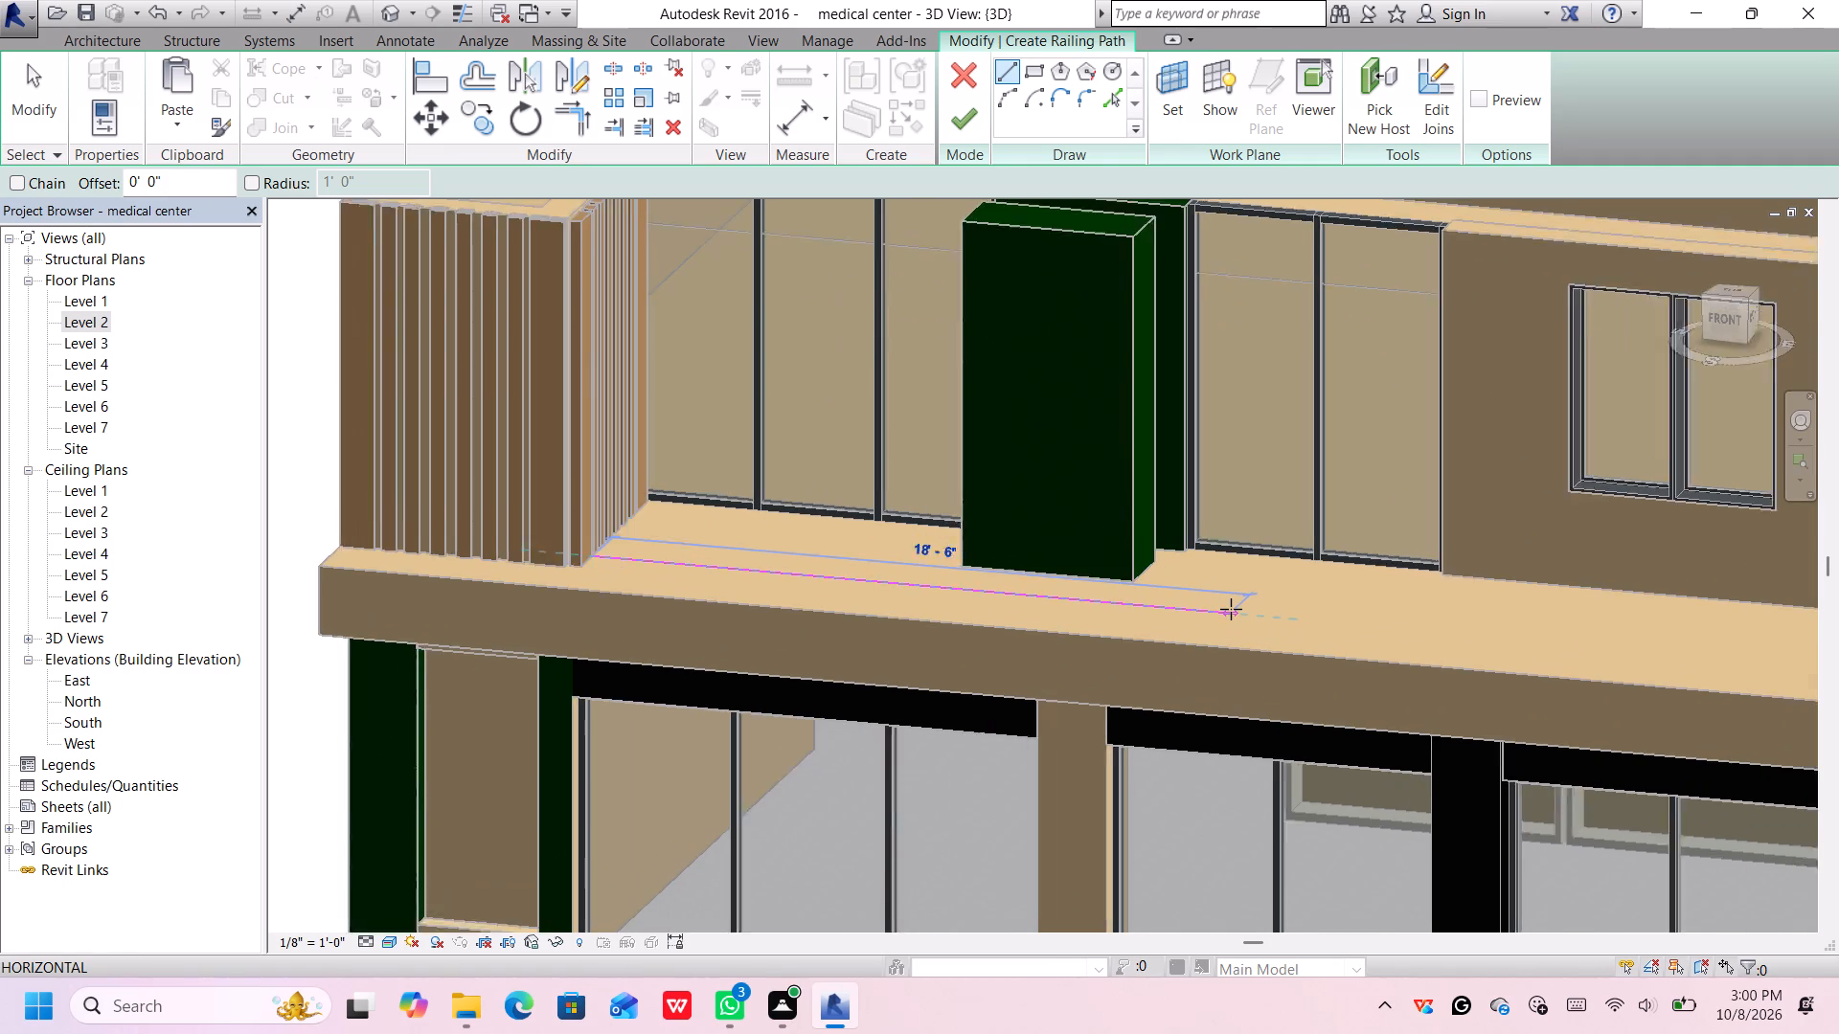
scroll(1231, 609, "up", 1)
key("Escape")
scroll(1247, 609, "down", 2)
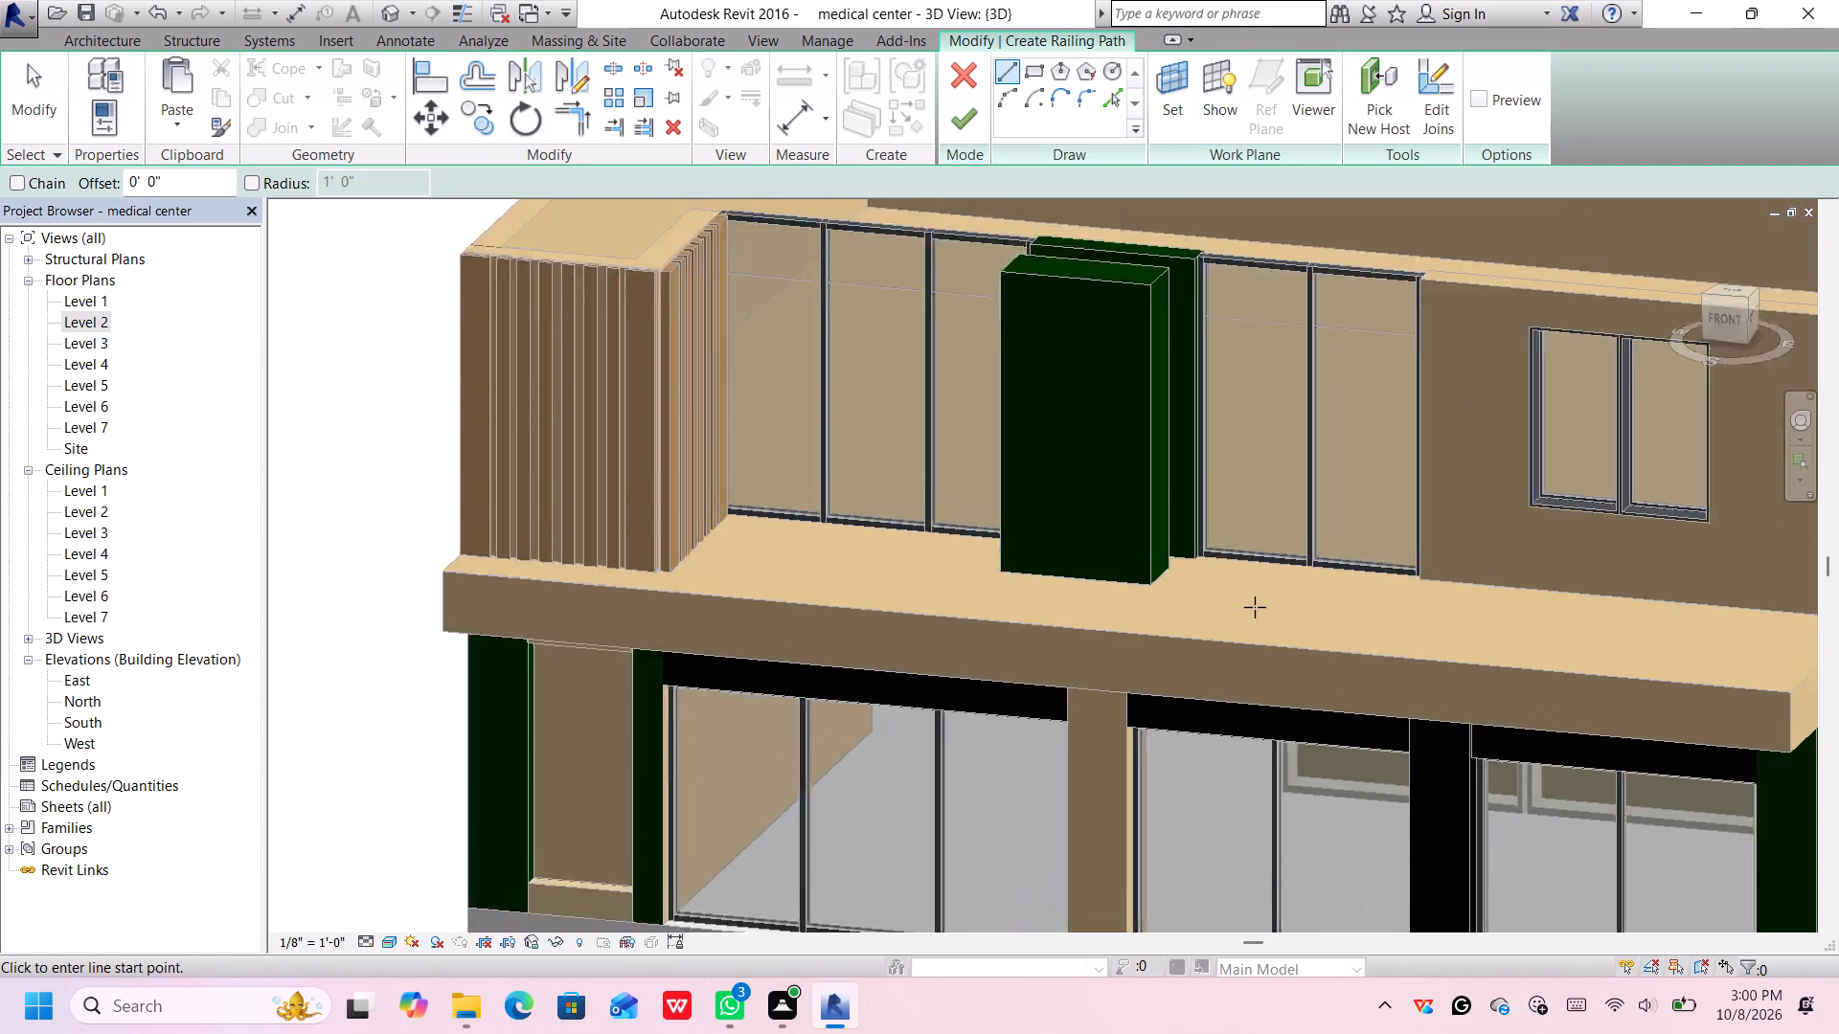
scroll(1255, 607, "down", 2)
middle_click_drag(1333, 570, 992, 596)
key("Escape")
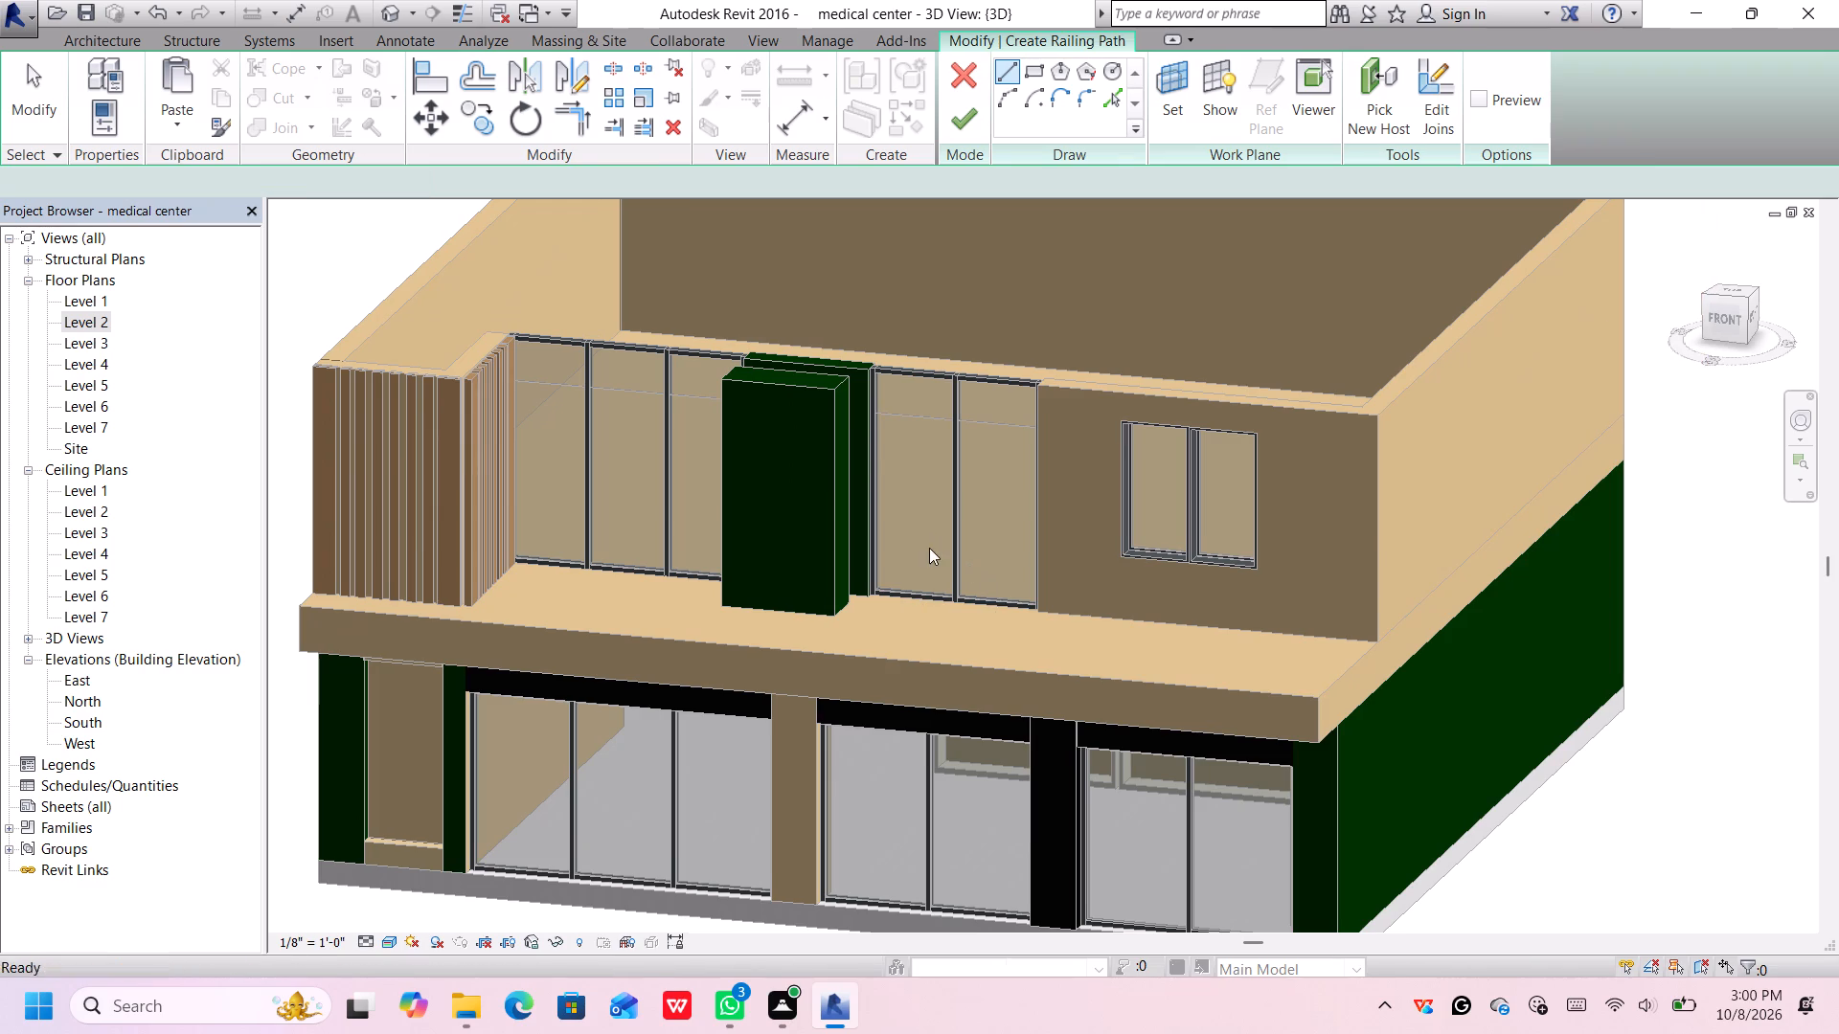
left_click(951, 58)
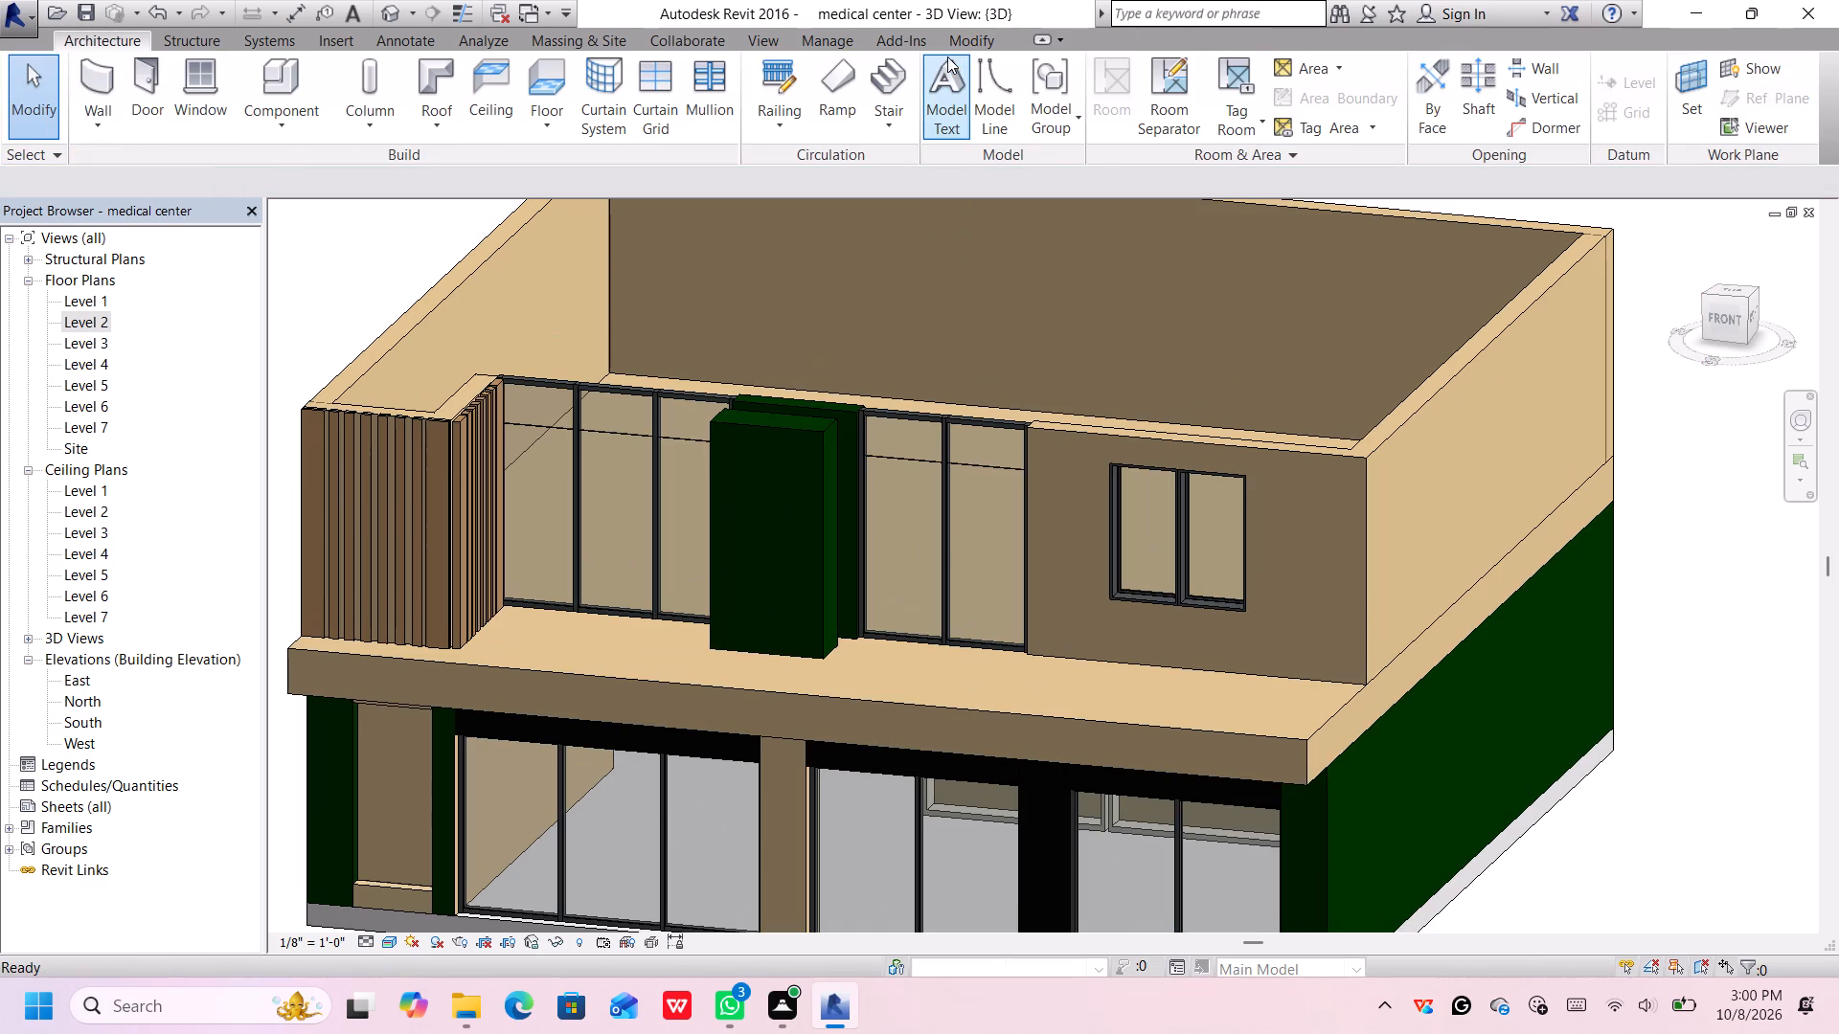
Start an architectural floor in the top view and sketch its boundary line along the full north edge of the building.
left_click(1729, 290)
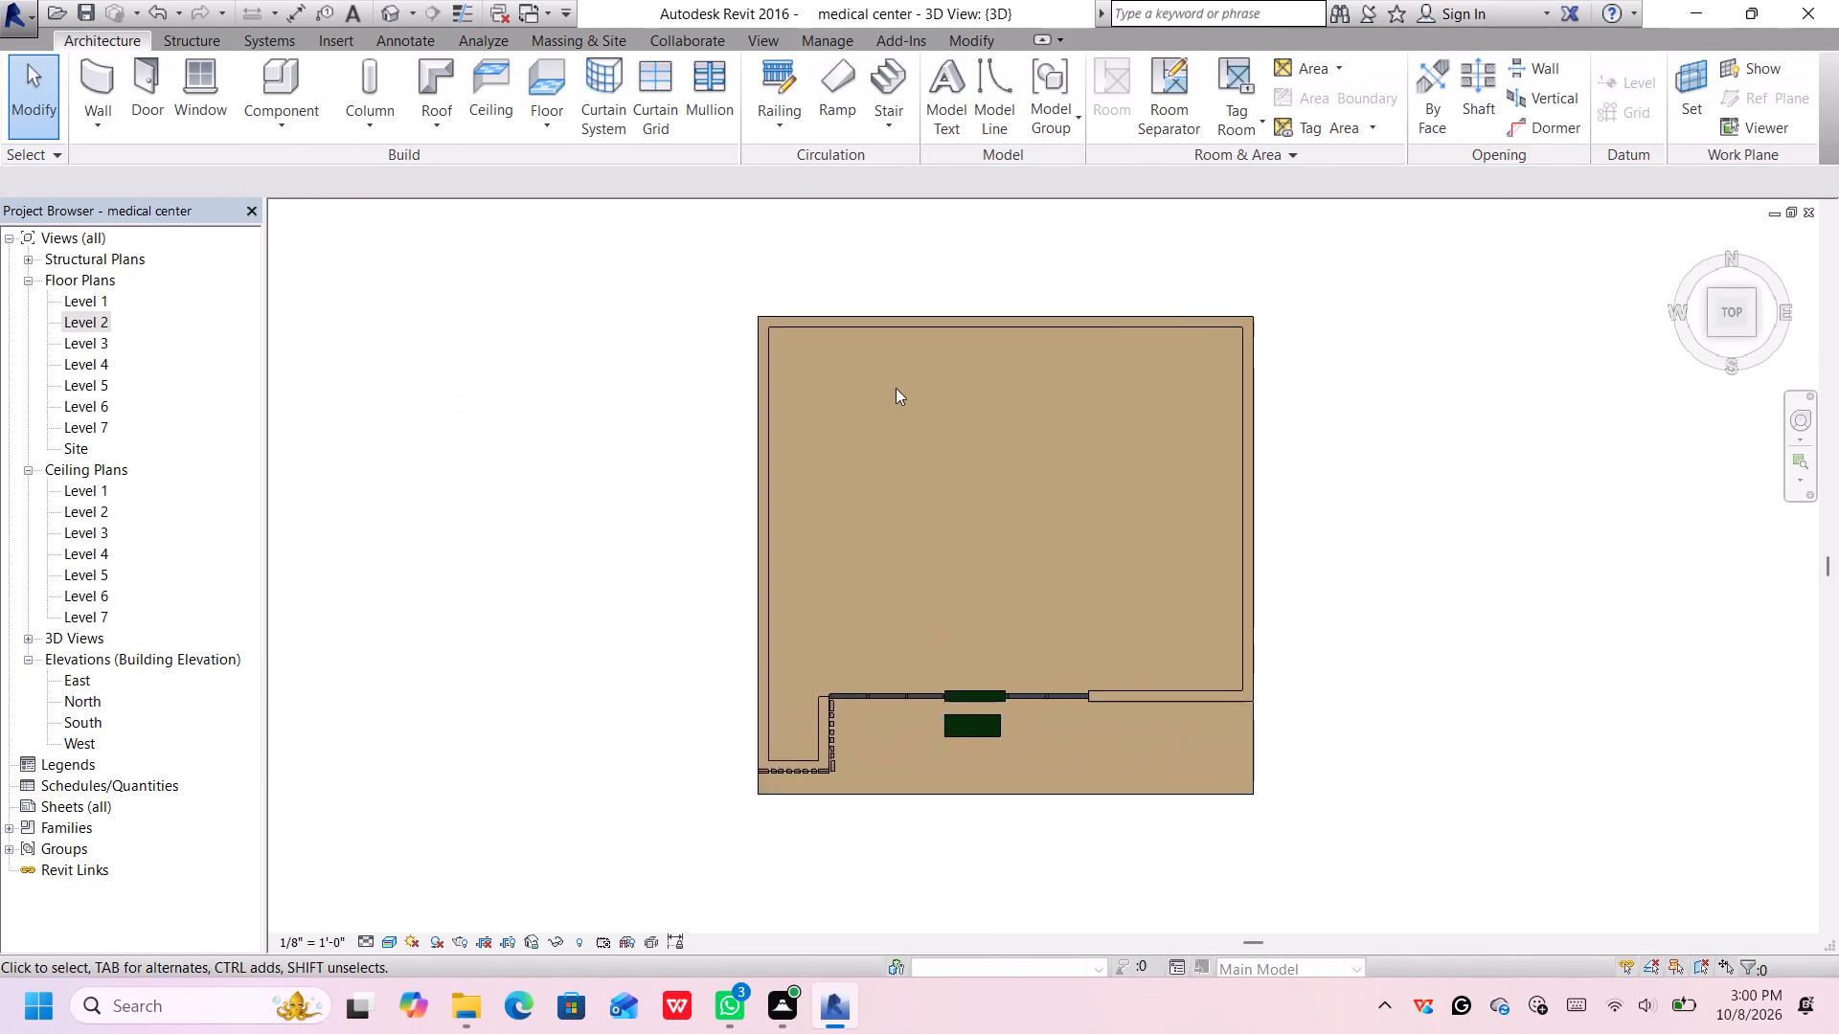
middle_click_drag(1282, 407, 1272, 349)
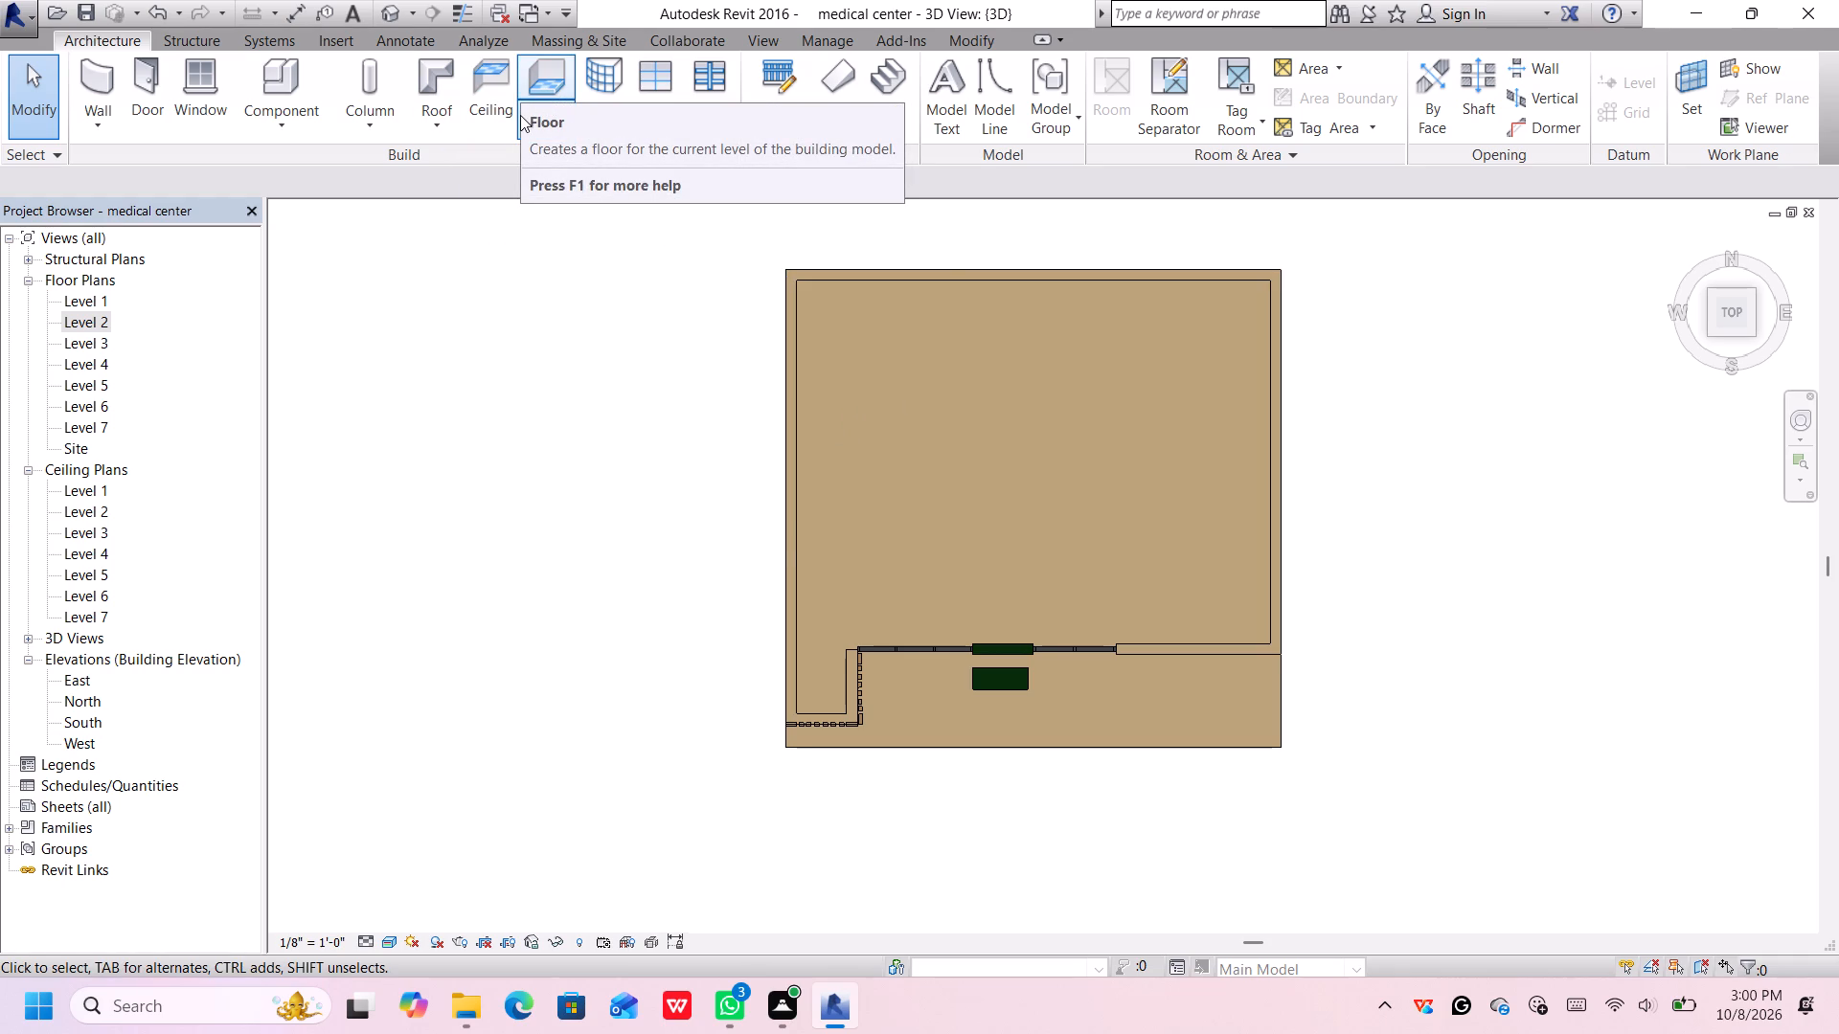
left_click(546, 118)
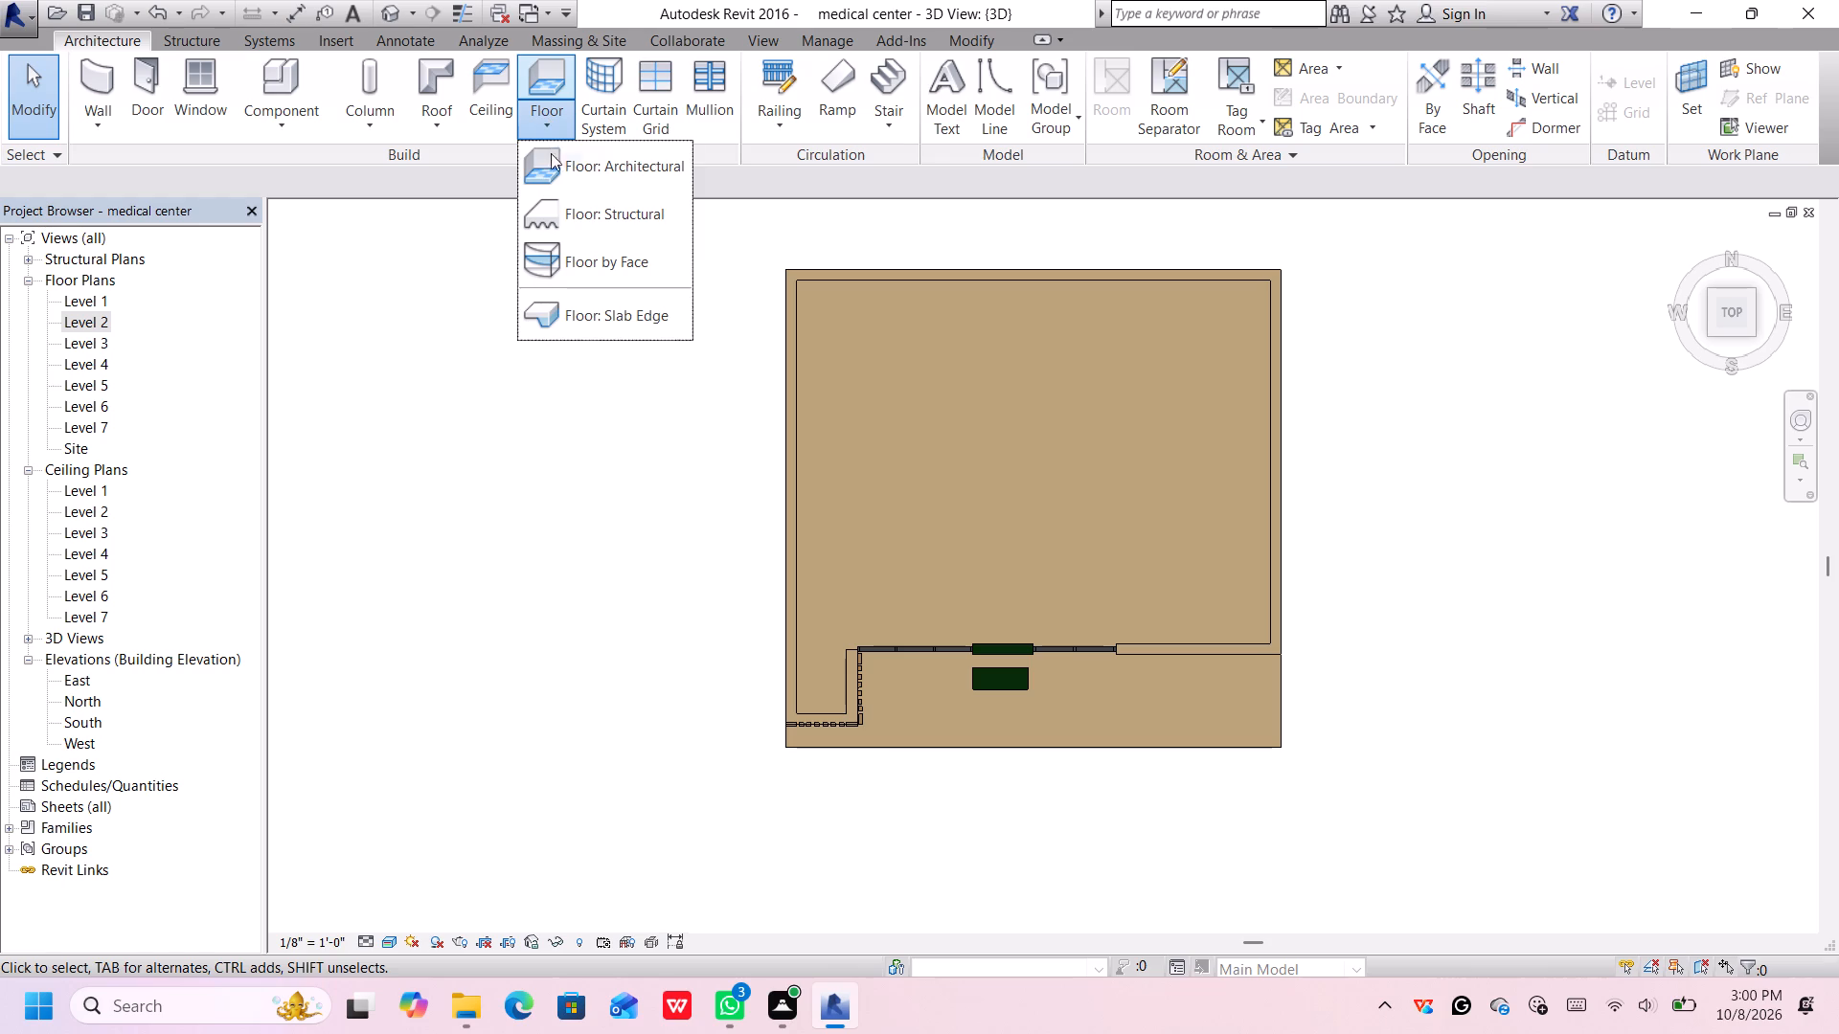
left_click(551, 170)
scroll(1079, 379, "down", 1)
middle_click_drag(1078, 377, 1001, 362)
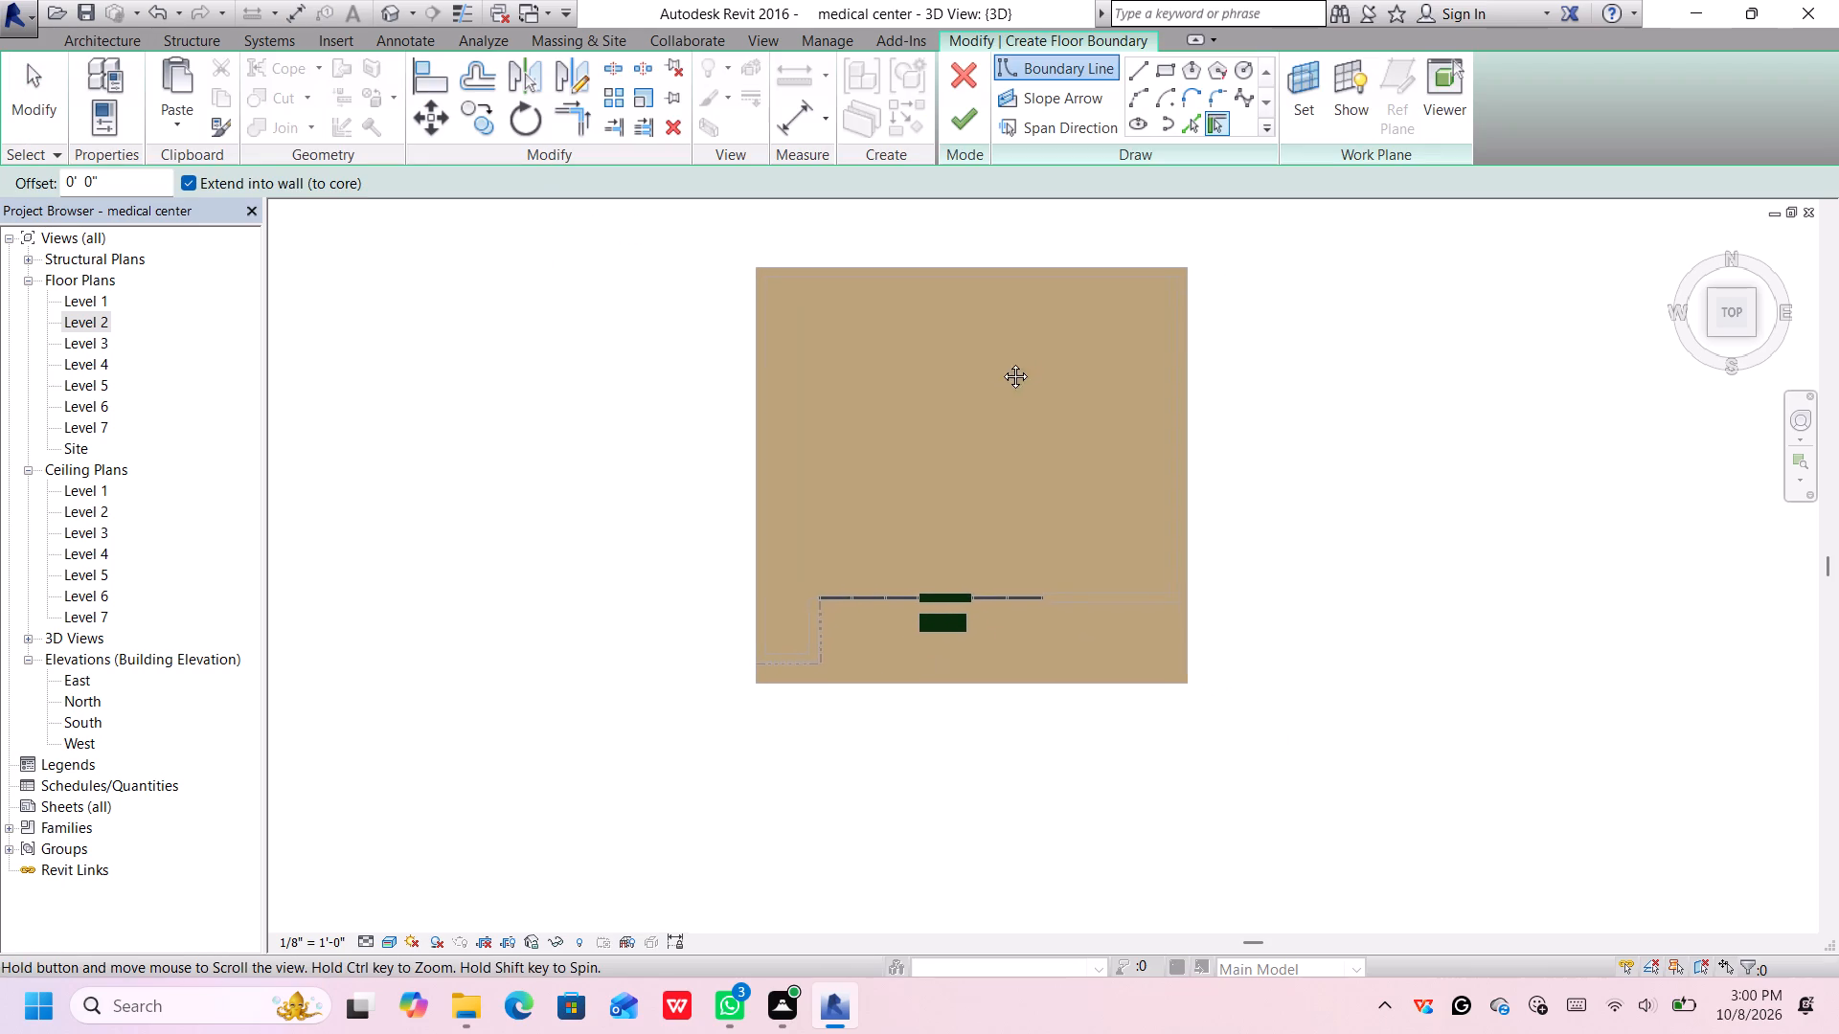
middle_click_drag(1001, 362, 995, 364)
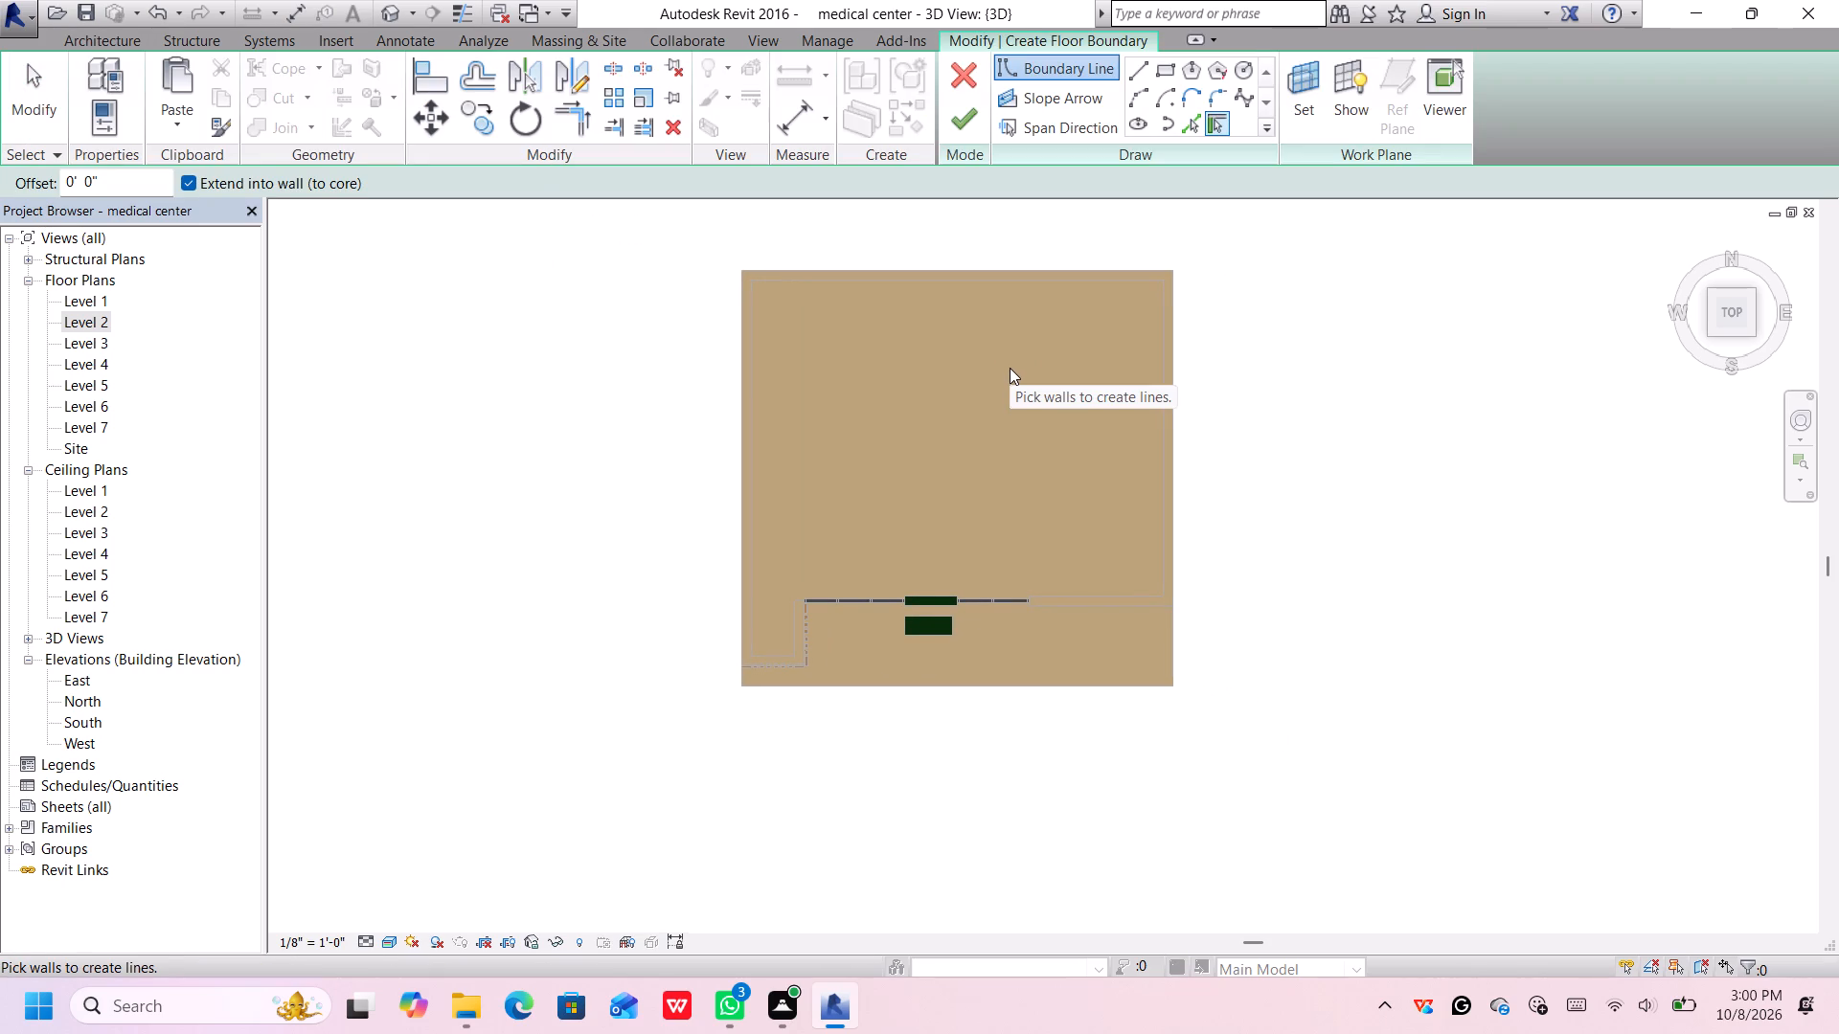
scroll(1010, 366, "down", 1)
scroll(1010, 364, "up", 2)
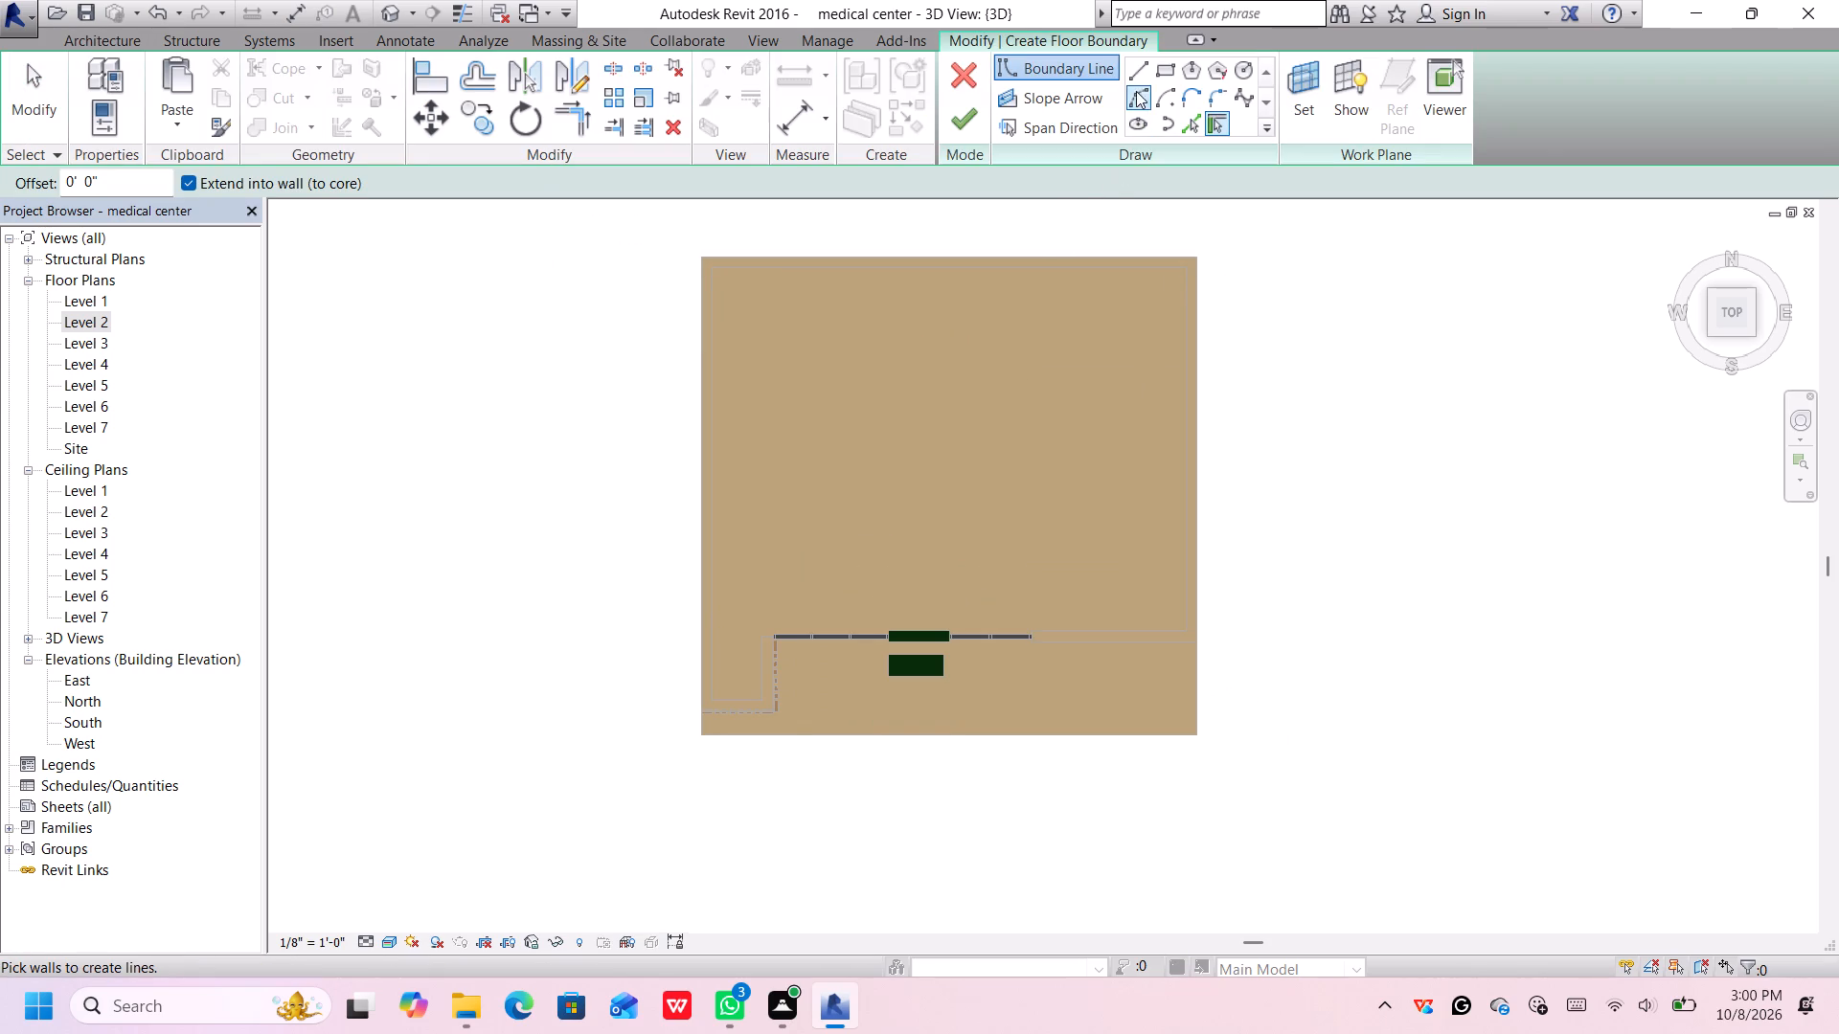
left_click(1140, 73)
scroll(786, 272, "up", 4)
scroll(786, 273, "down", 1)
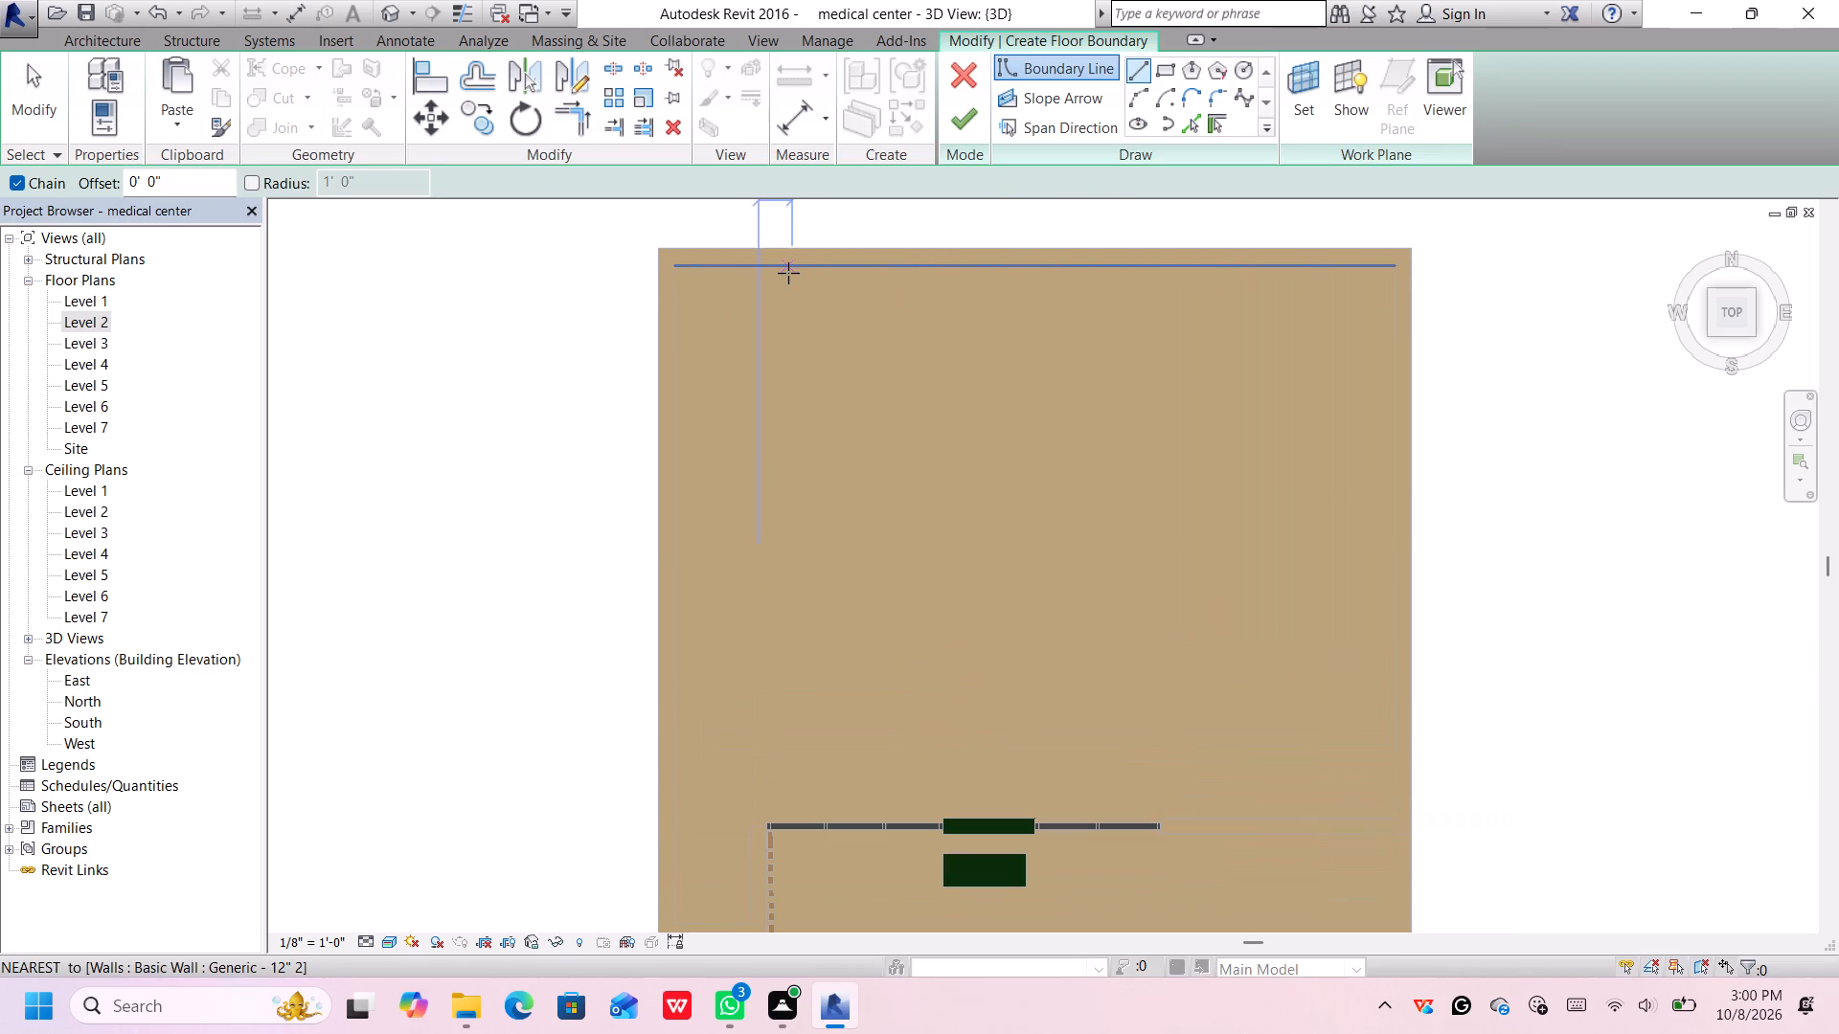
scroll(788, 273, "down", 1)
scroll(788, 273, "up", 1)
middle_click_drag(783, 276, 745, 223)
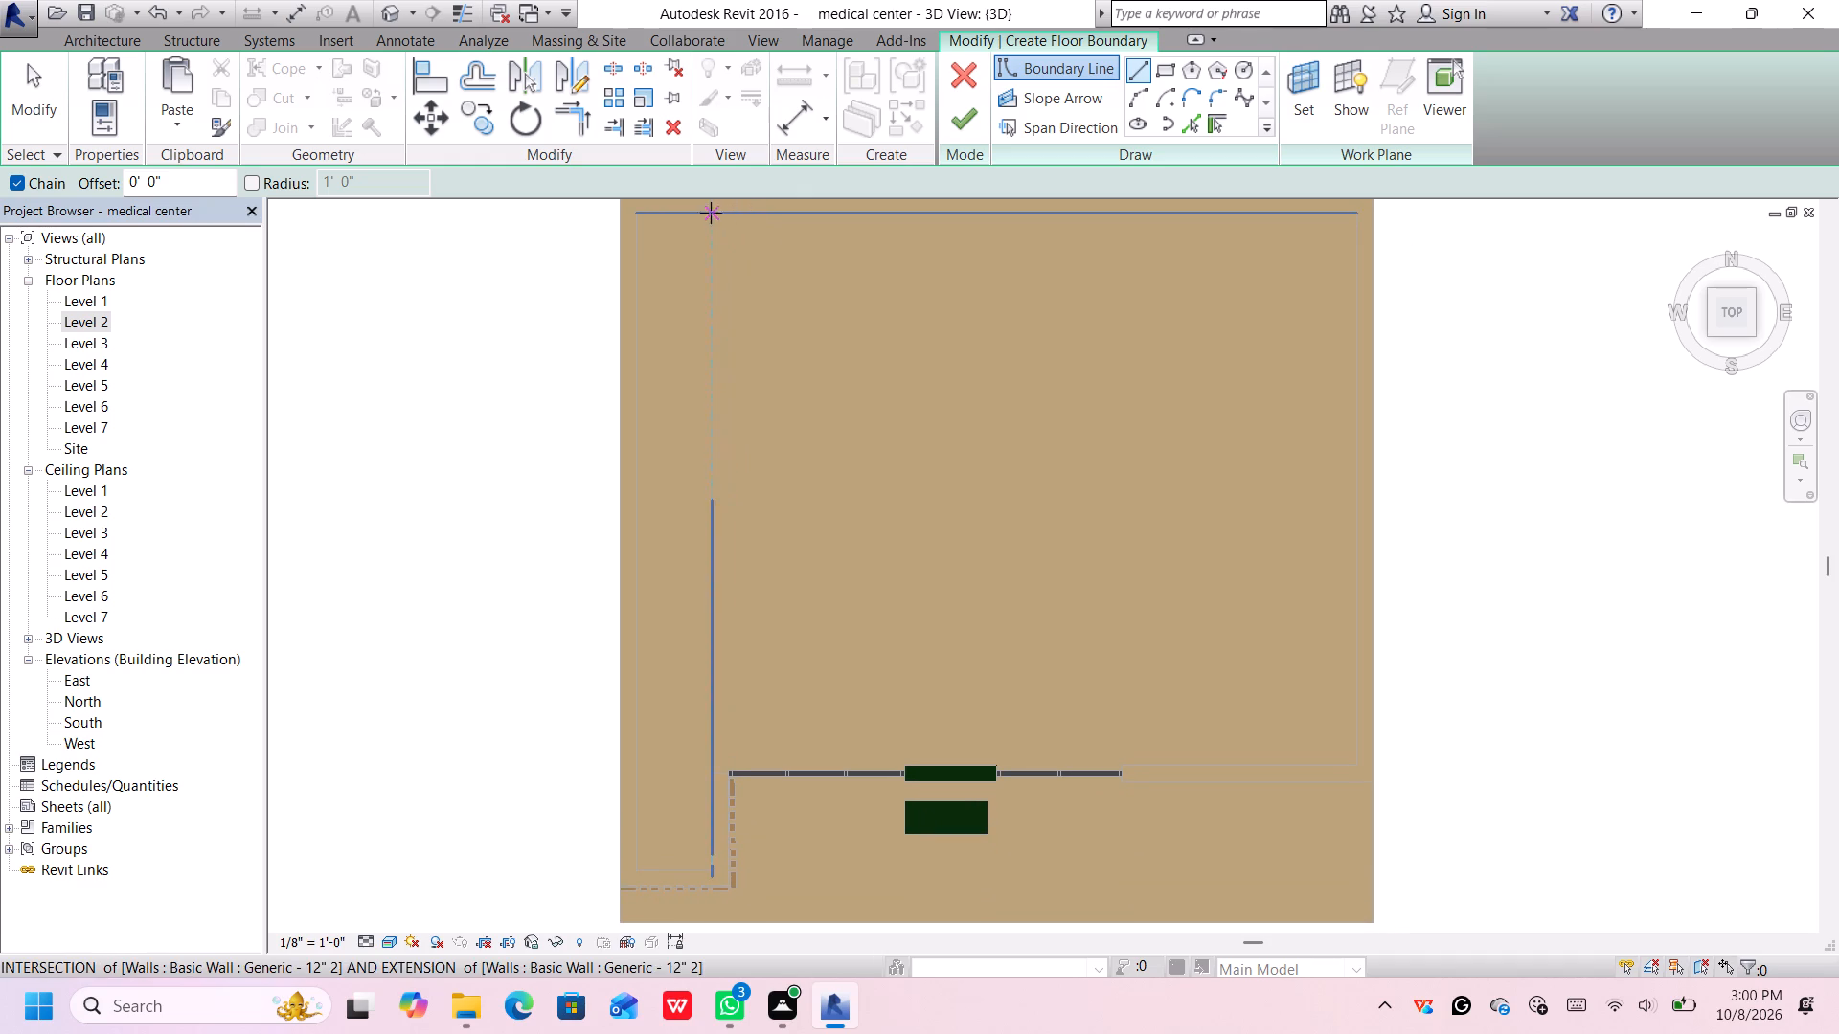
scroll(769, 340, "down", 1)
middle_click_drag(768, 346, 674, 347)
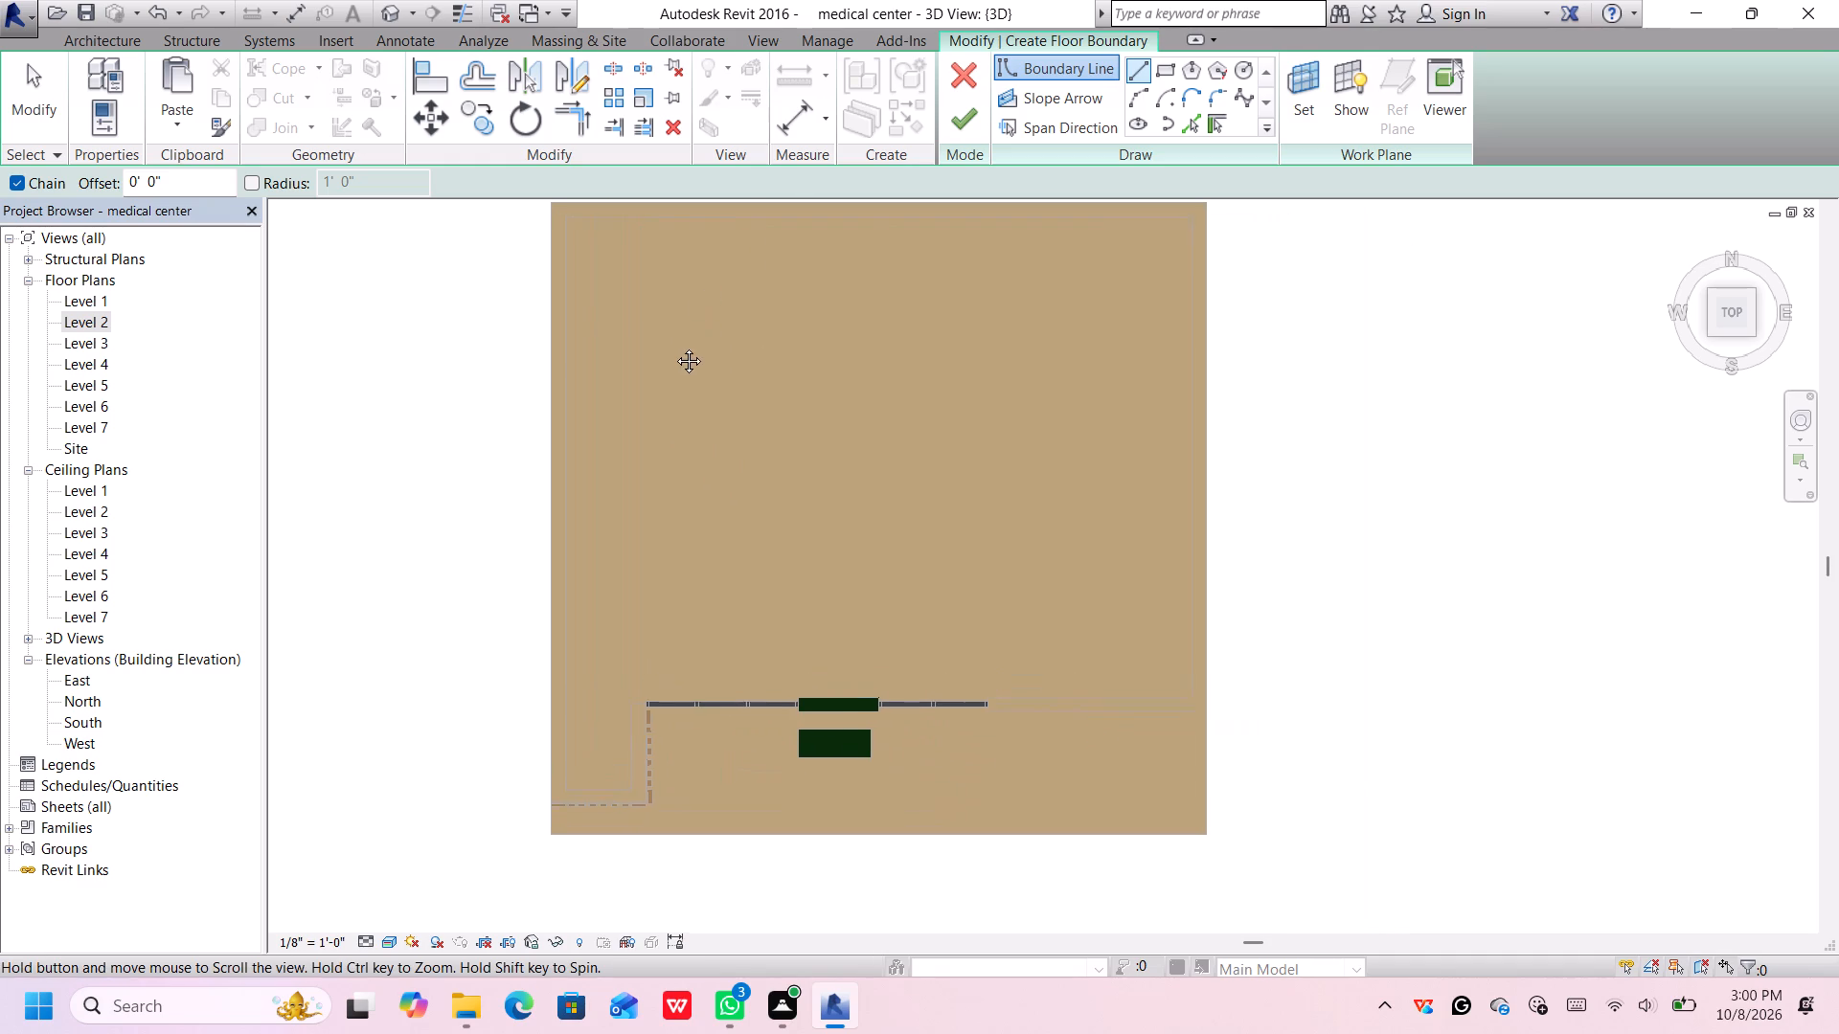
middle_click_drag(674, 347, 669, 367)
scroll(546, 240, "up", 1)
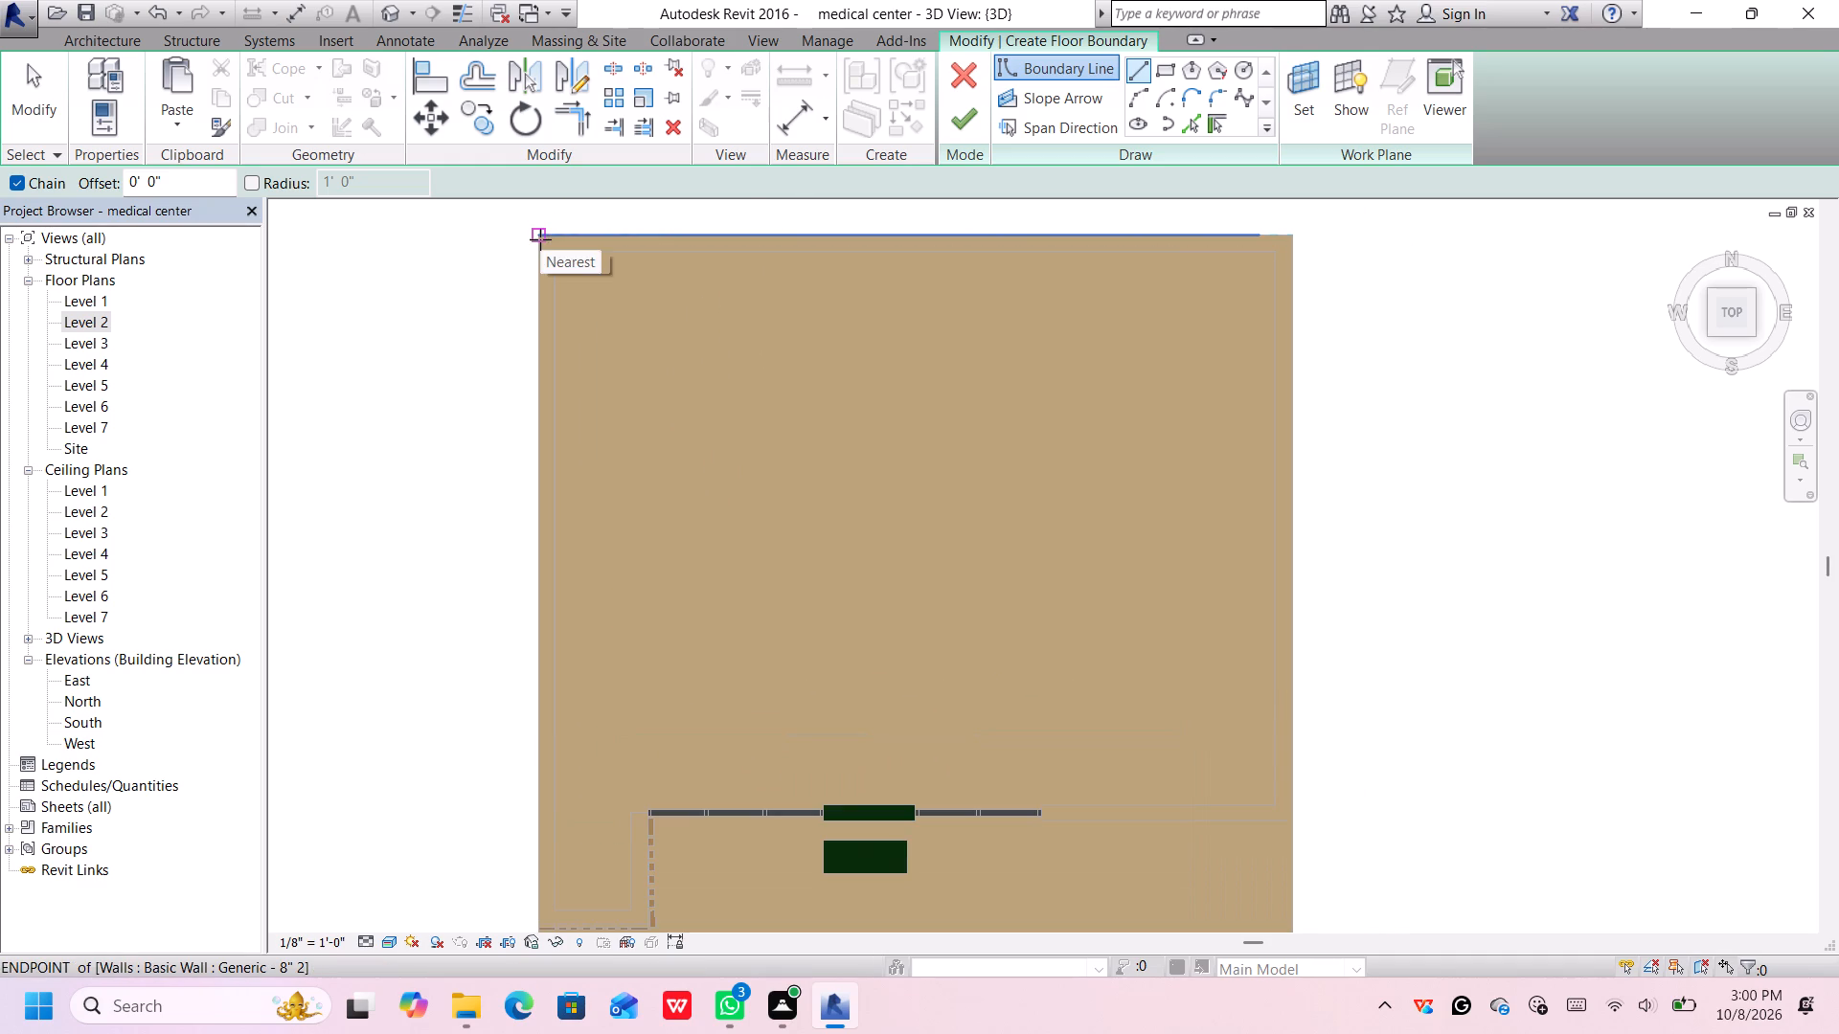
left_click(538, 235)
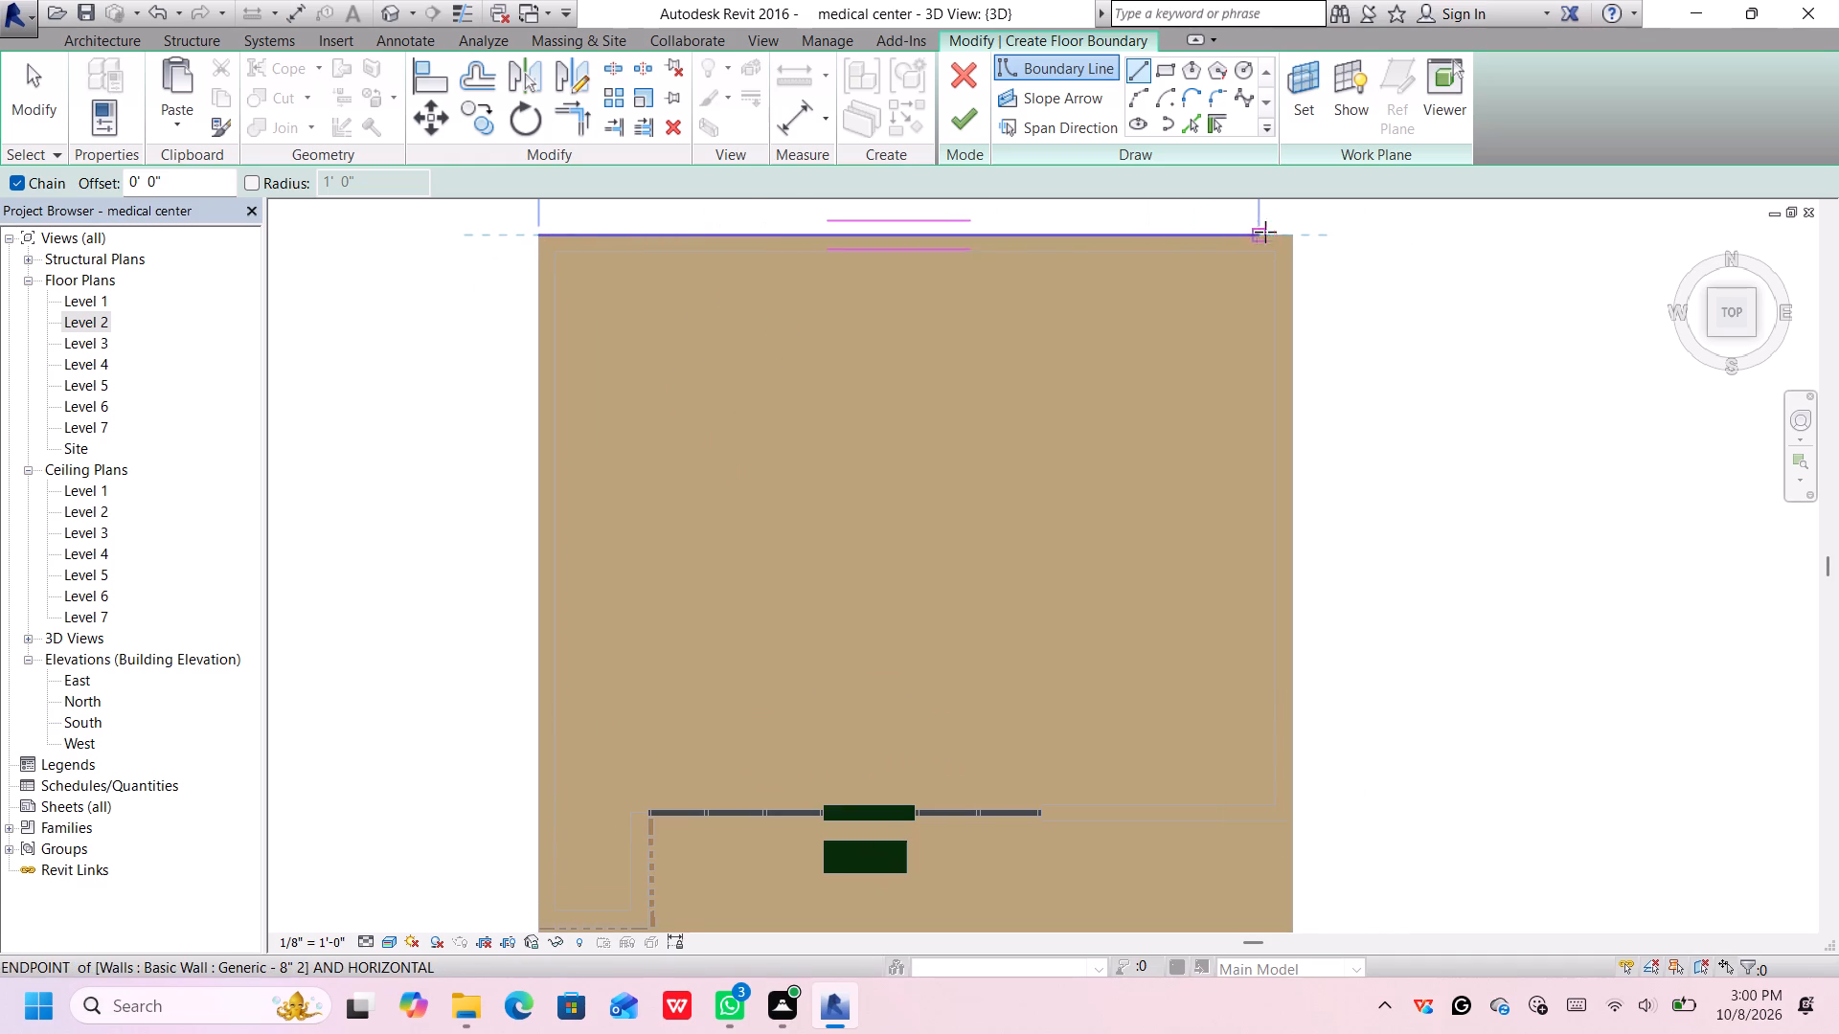
left_click(1288, 235)
Continue the floor boundary 35' down the east edge and 15' west along the front wall to the glazing's end, ending the chain there.
scroll(1275, 435, "down", 2)
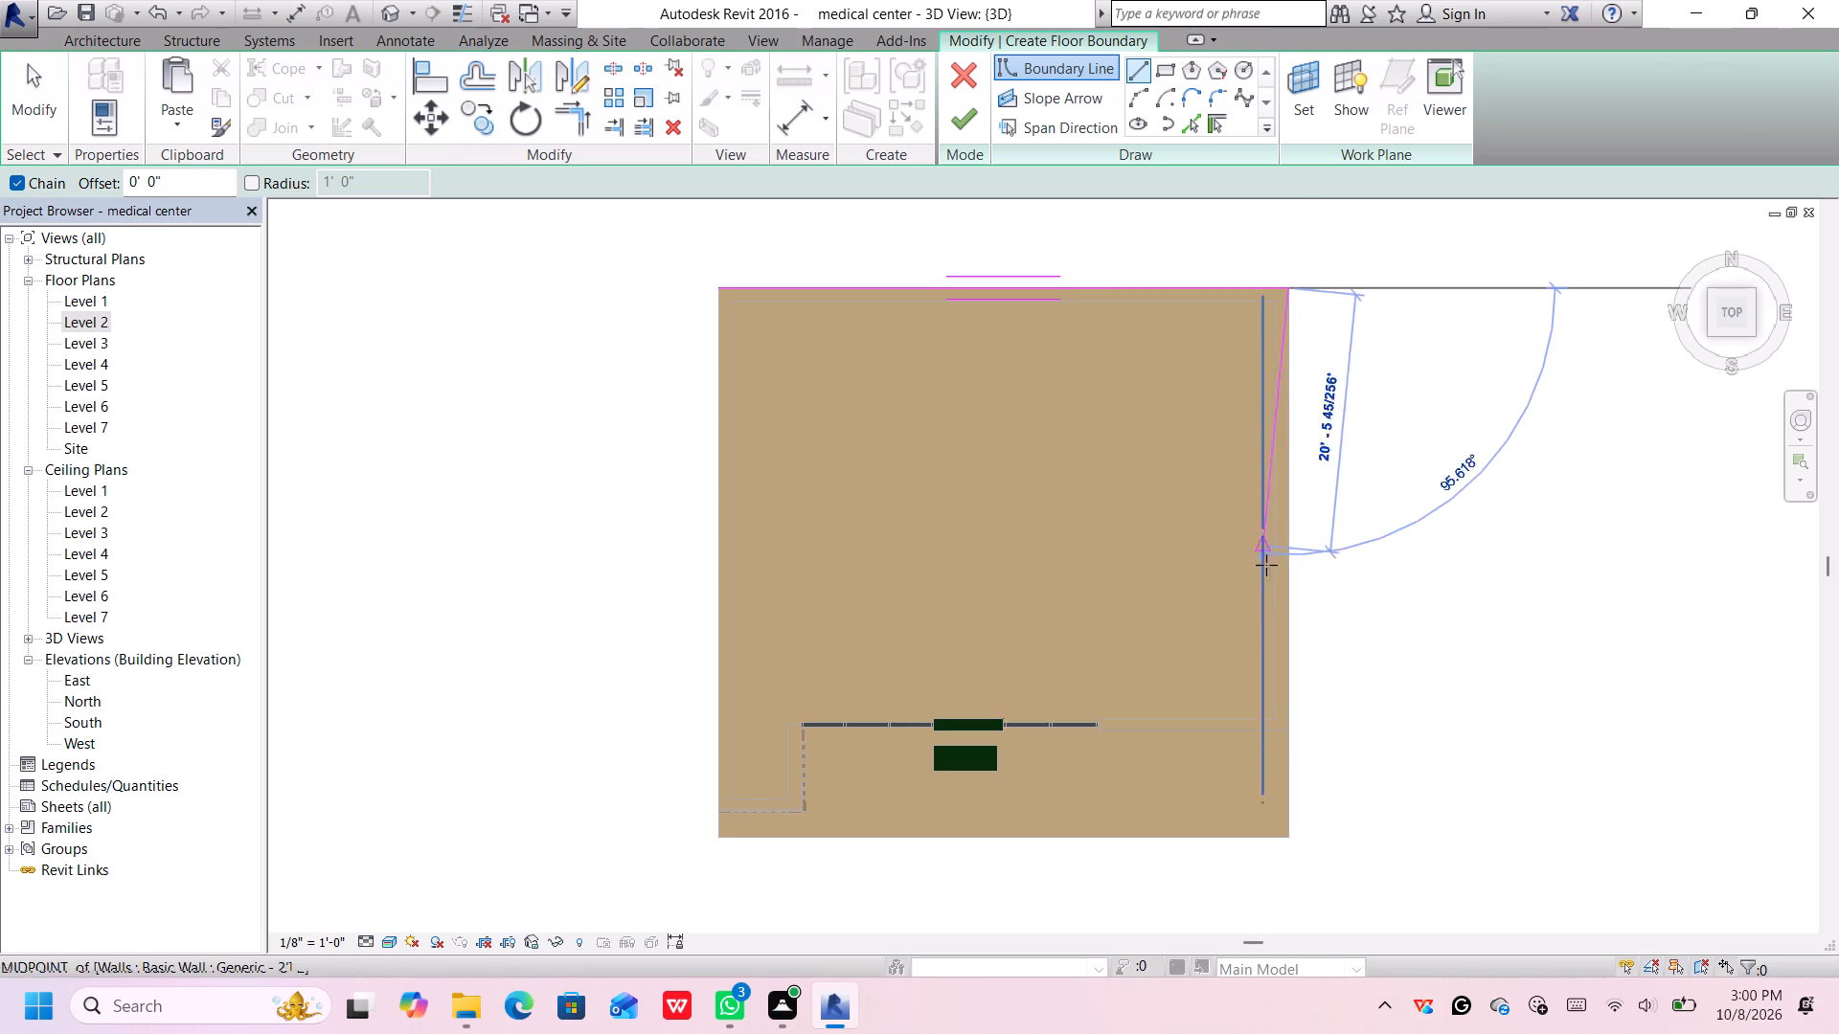
middle_click_drag(1274, 589, 1253, 495)
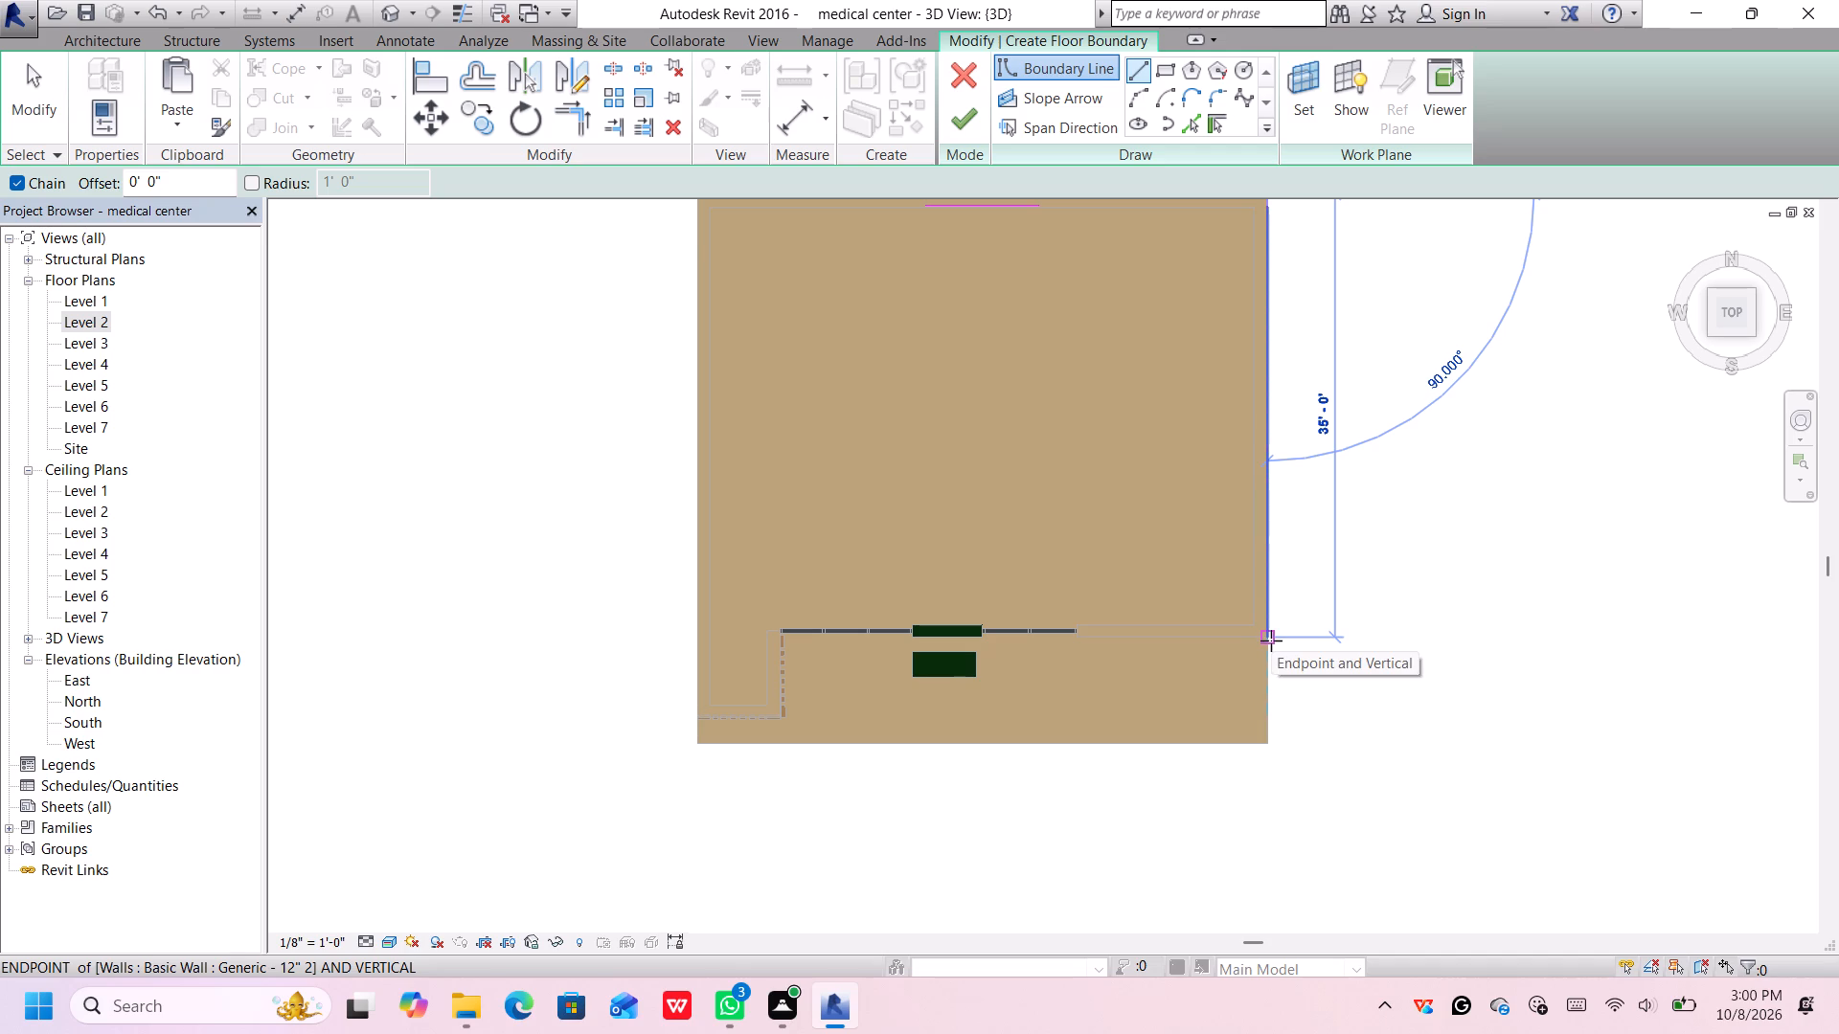
scroll(1271, 641, "down", 1)
scroll(1271, 641, "up", 1)
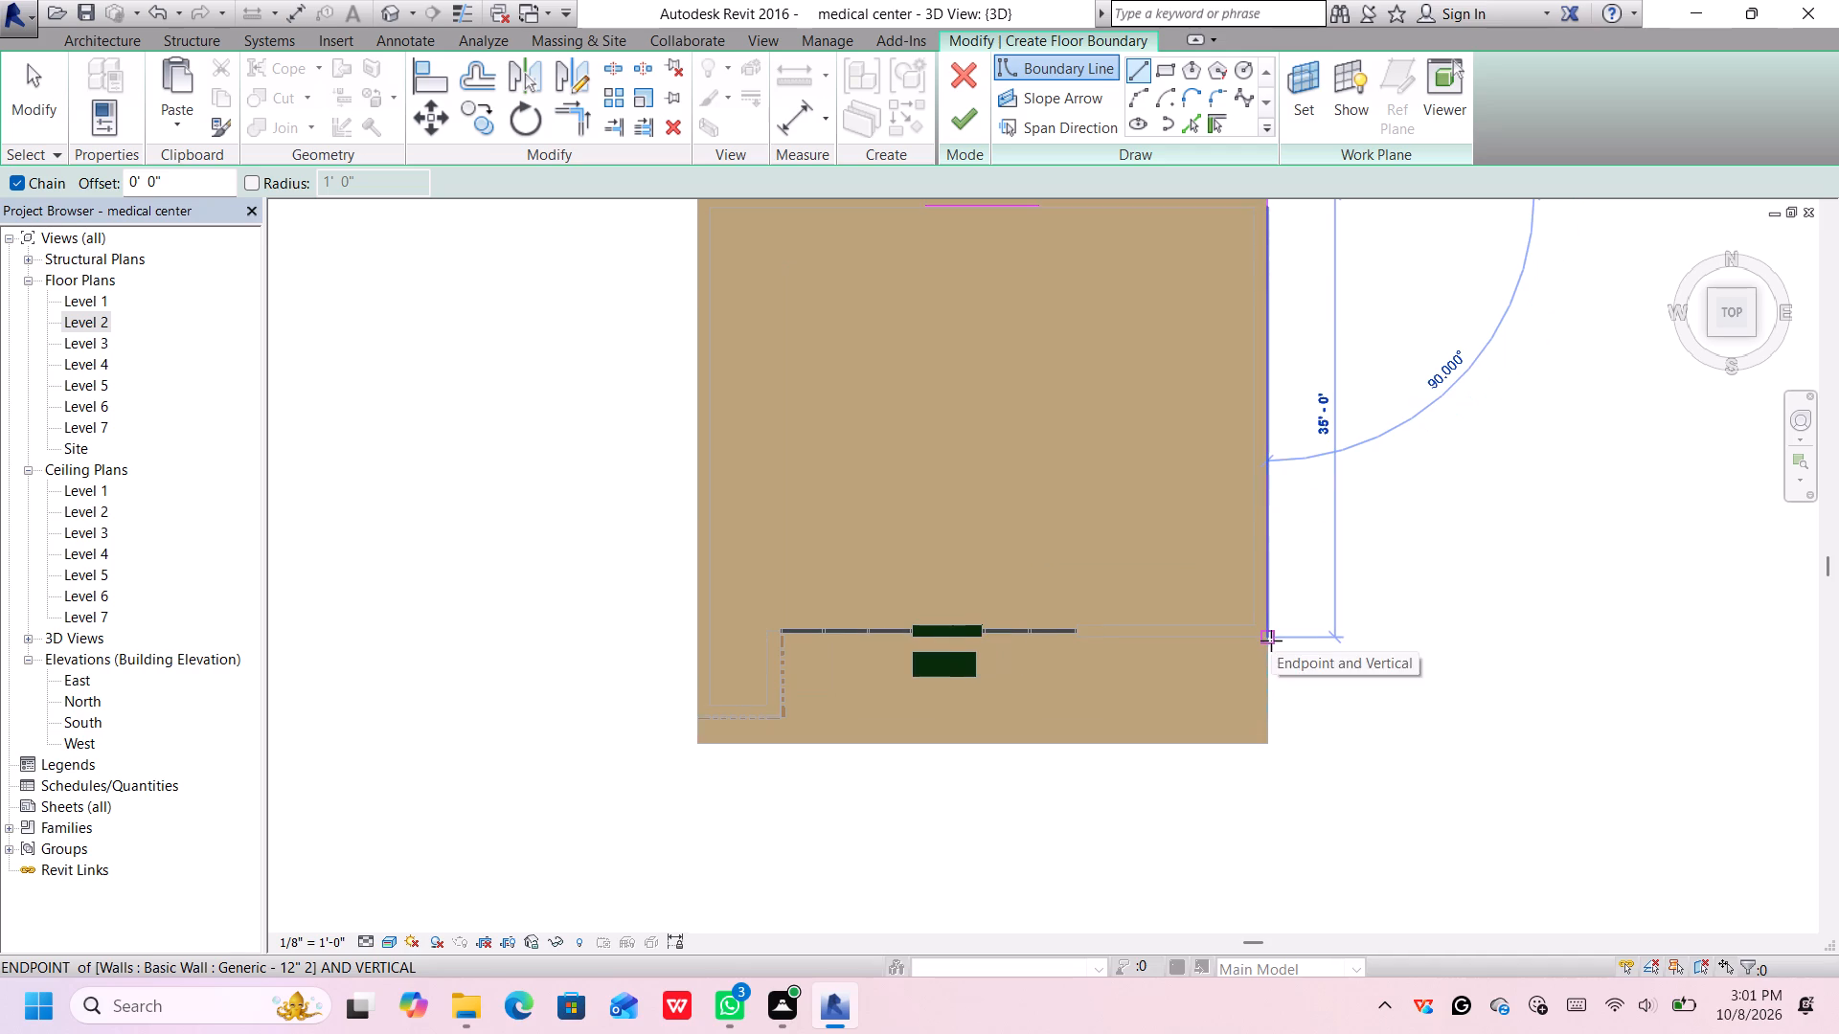
left_click(1267, 638)
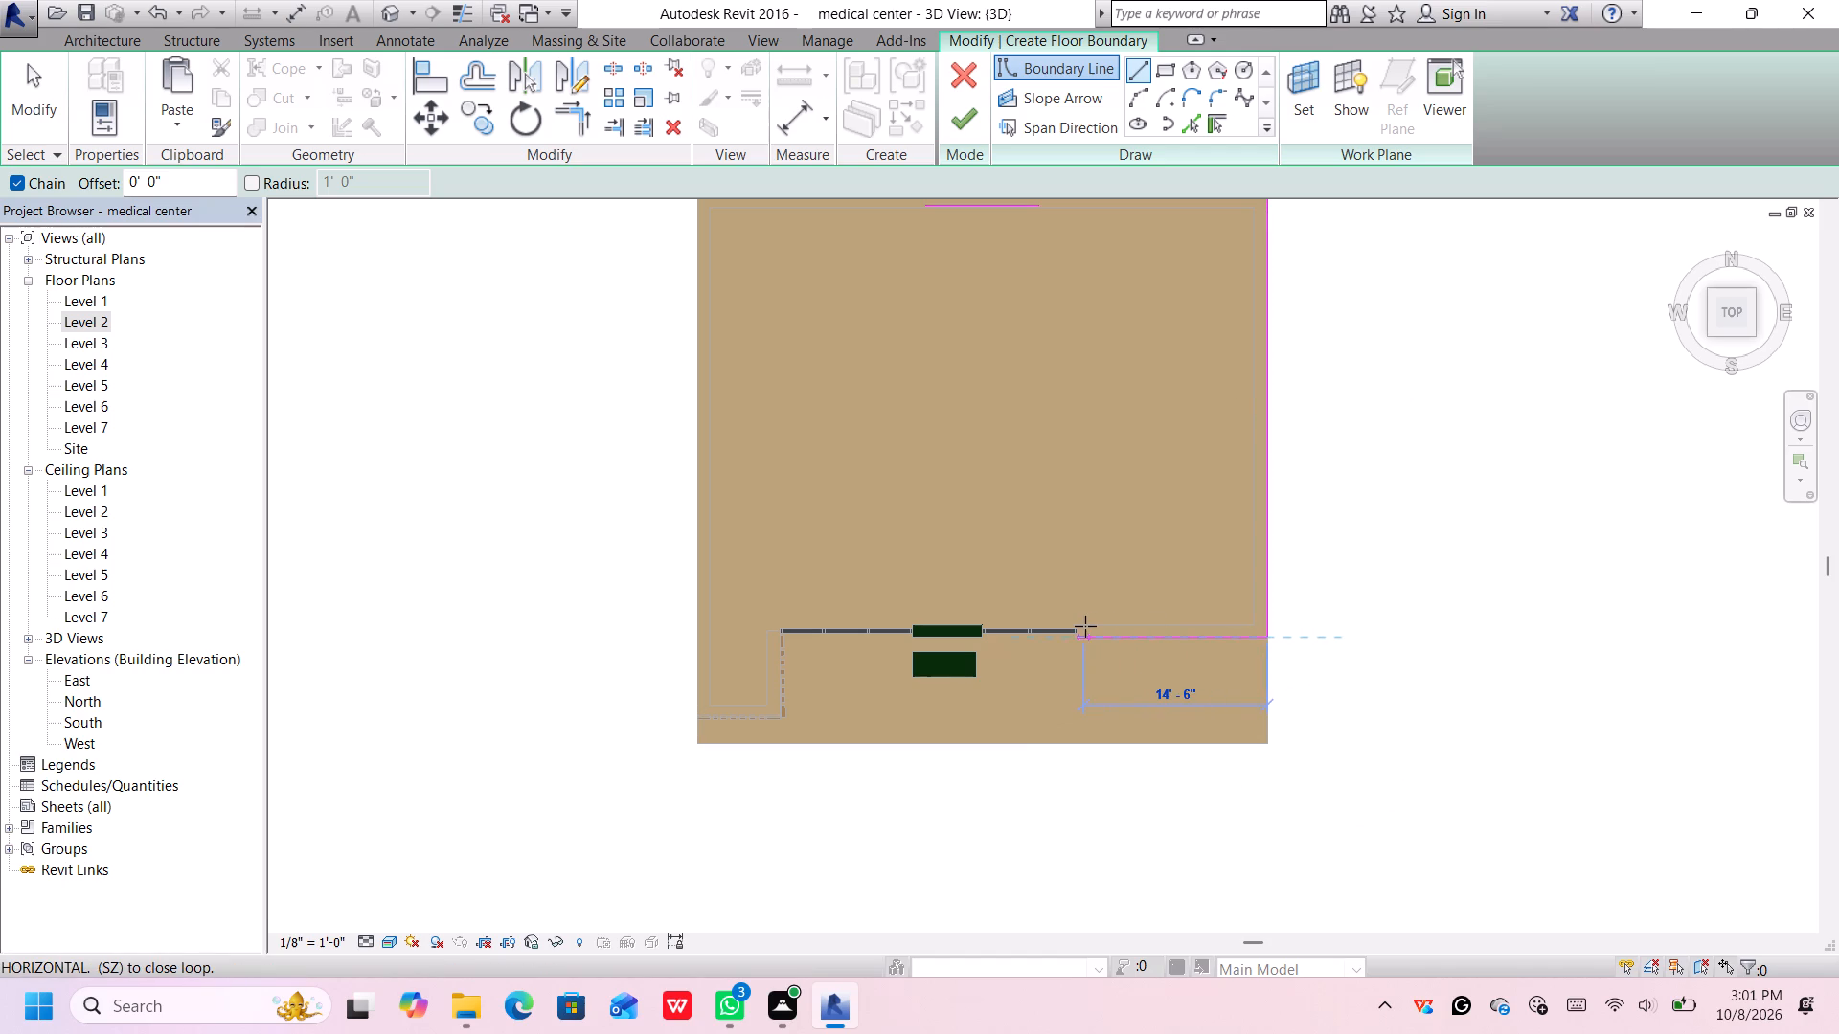
scroll(1072, 638, "down", 1)
scroll(1072, 638, "up", 2)
scroll(1072, 638, "down", 1)
scroll(1072, 640, "up", 1)
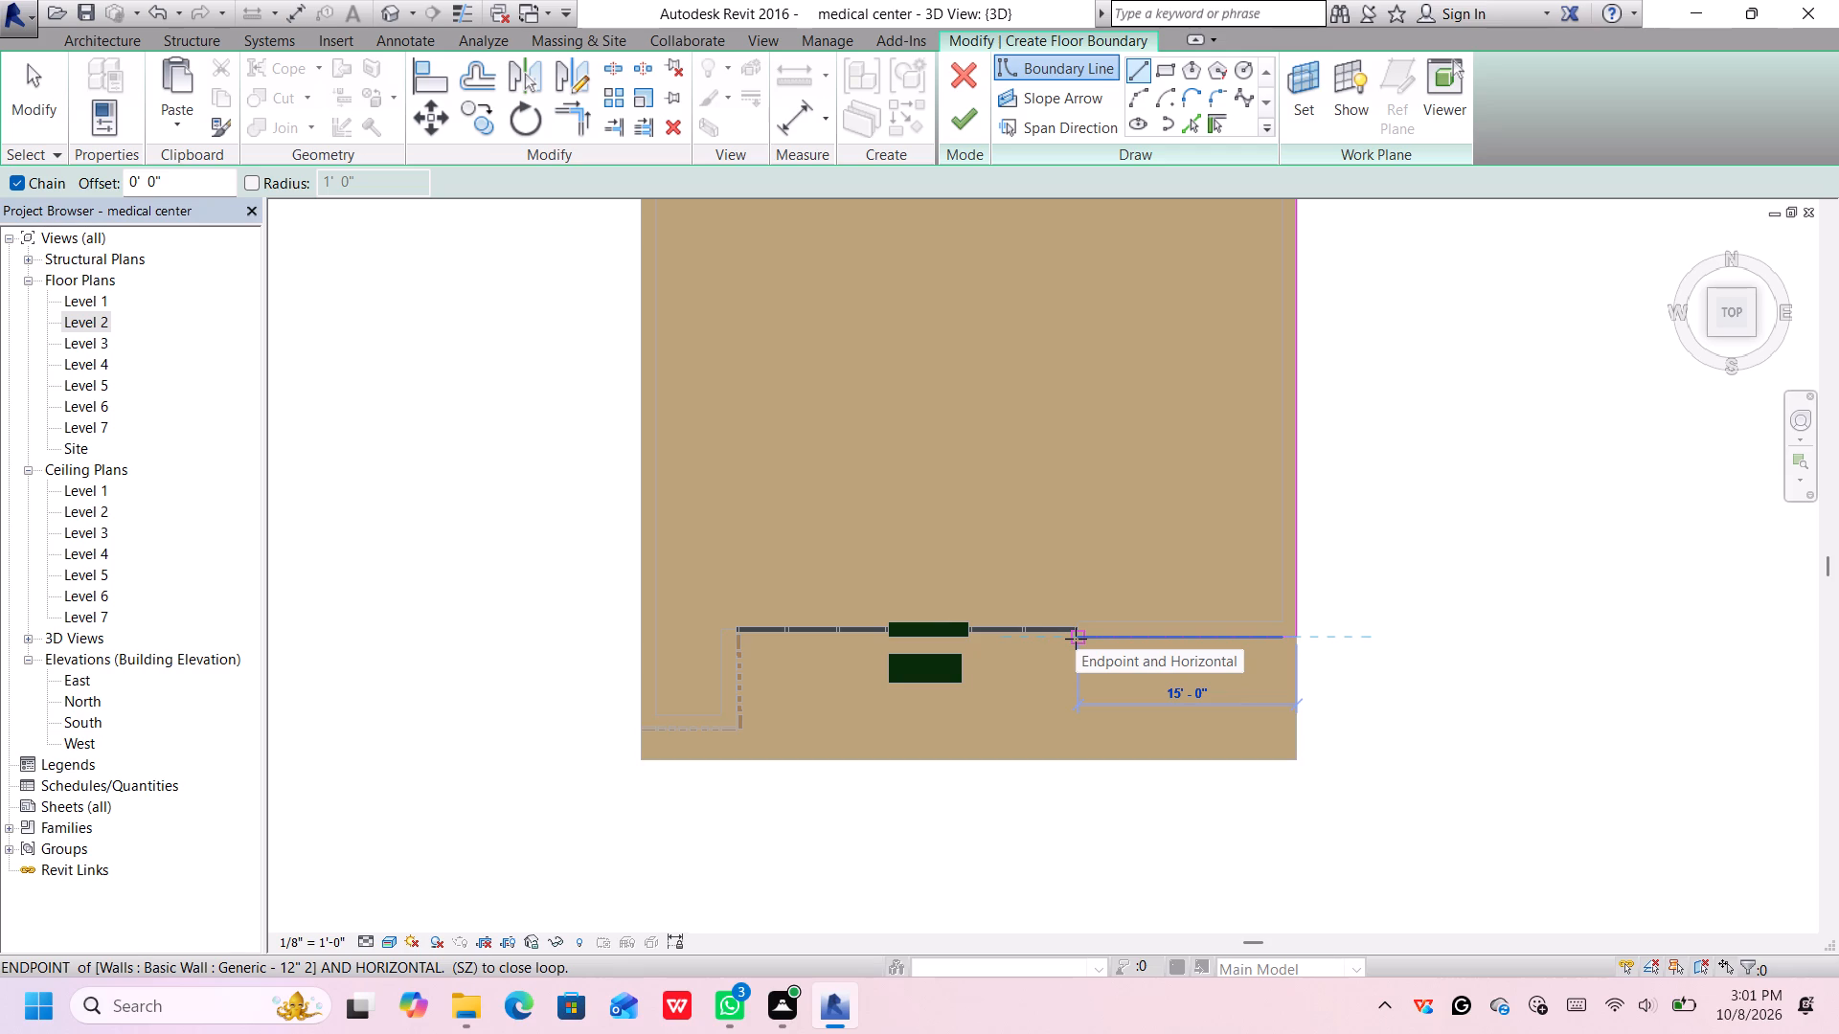
left_click(1076, 639)
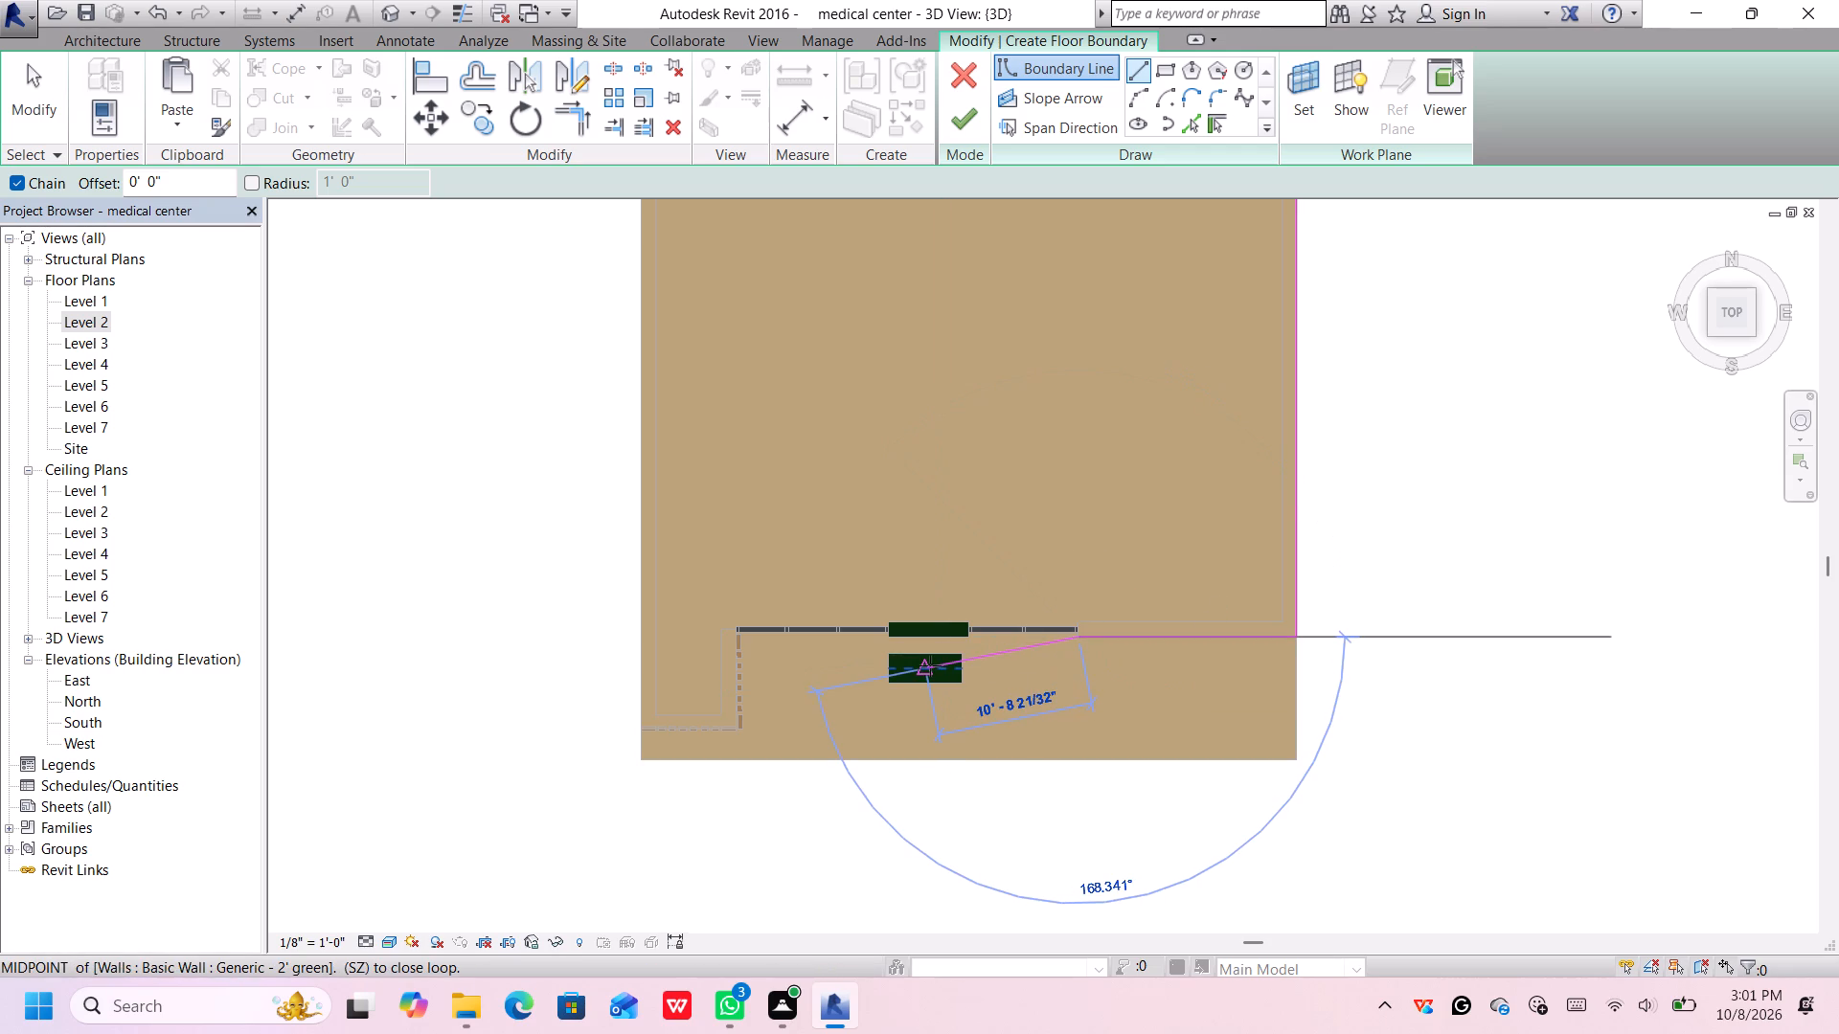
key("Escape")
Sketch the floor boundary about 41' down the west edge, from the north-west corner to the front brick wall's outer corner.
middle_click_drag(769, 392, 762, 608)
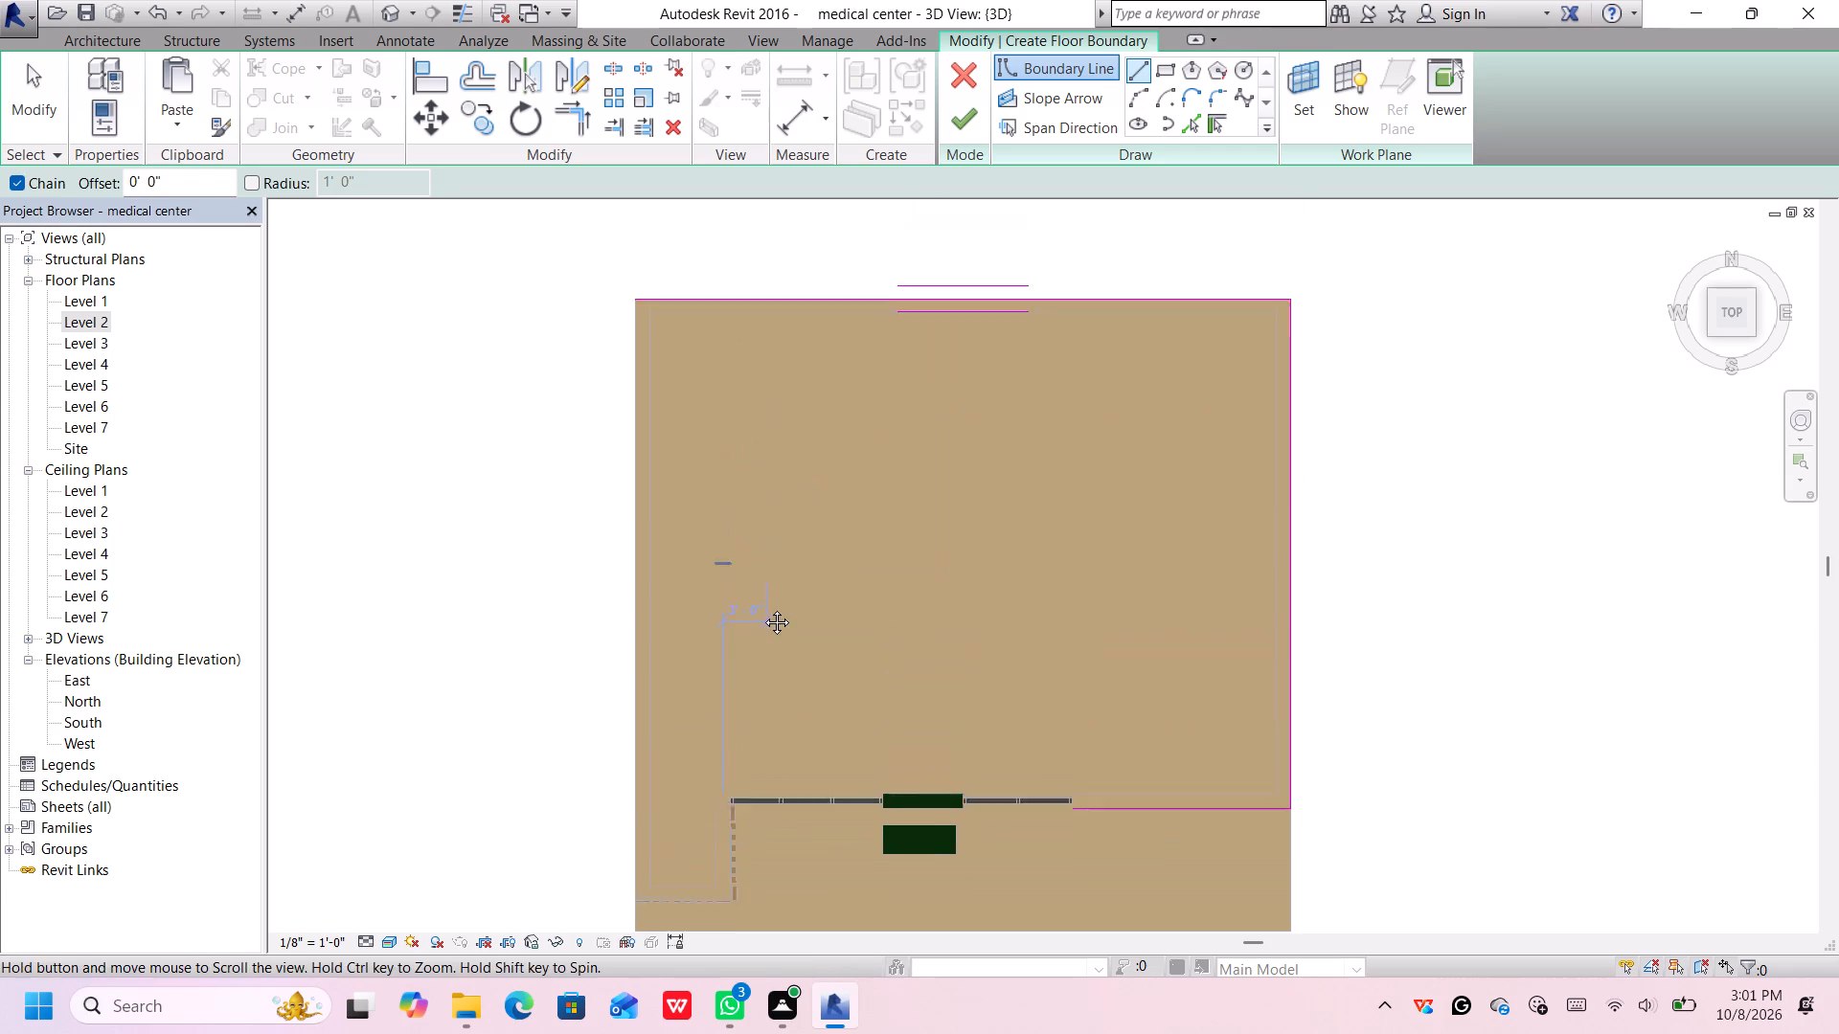
middle_click_drag(762, 608, 762, 611)
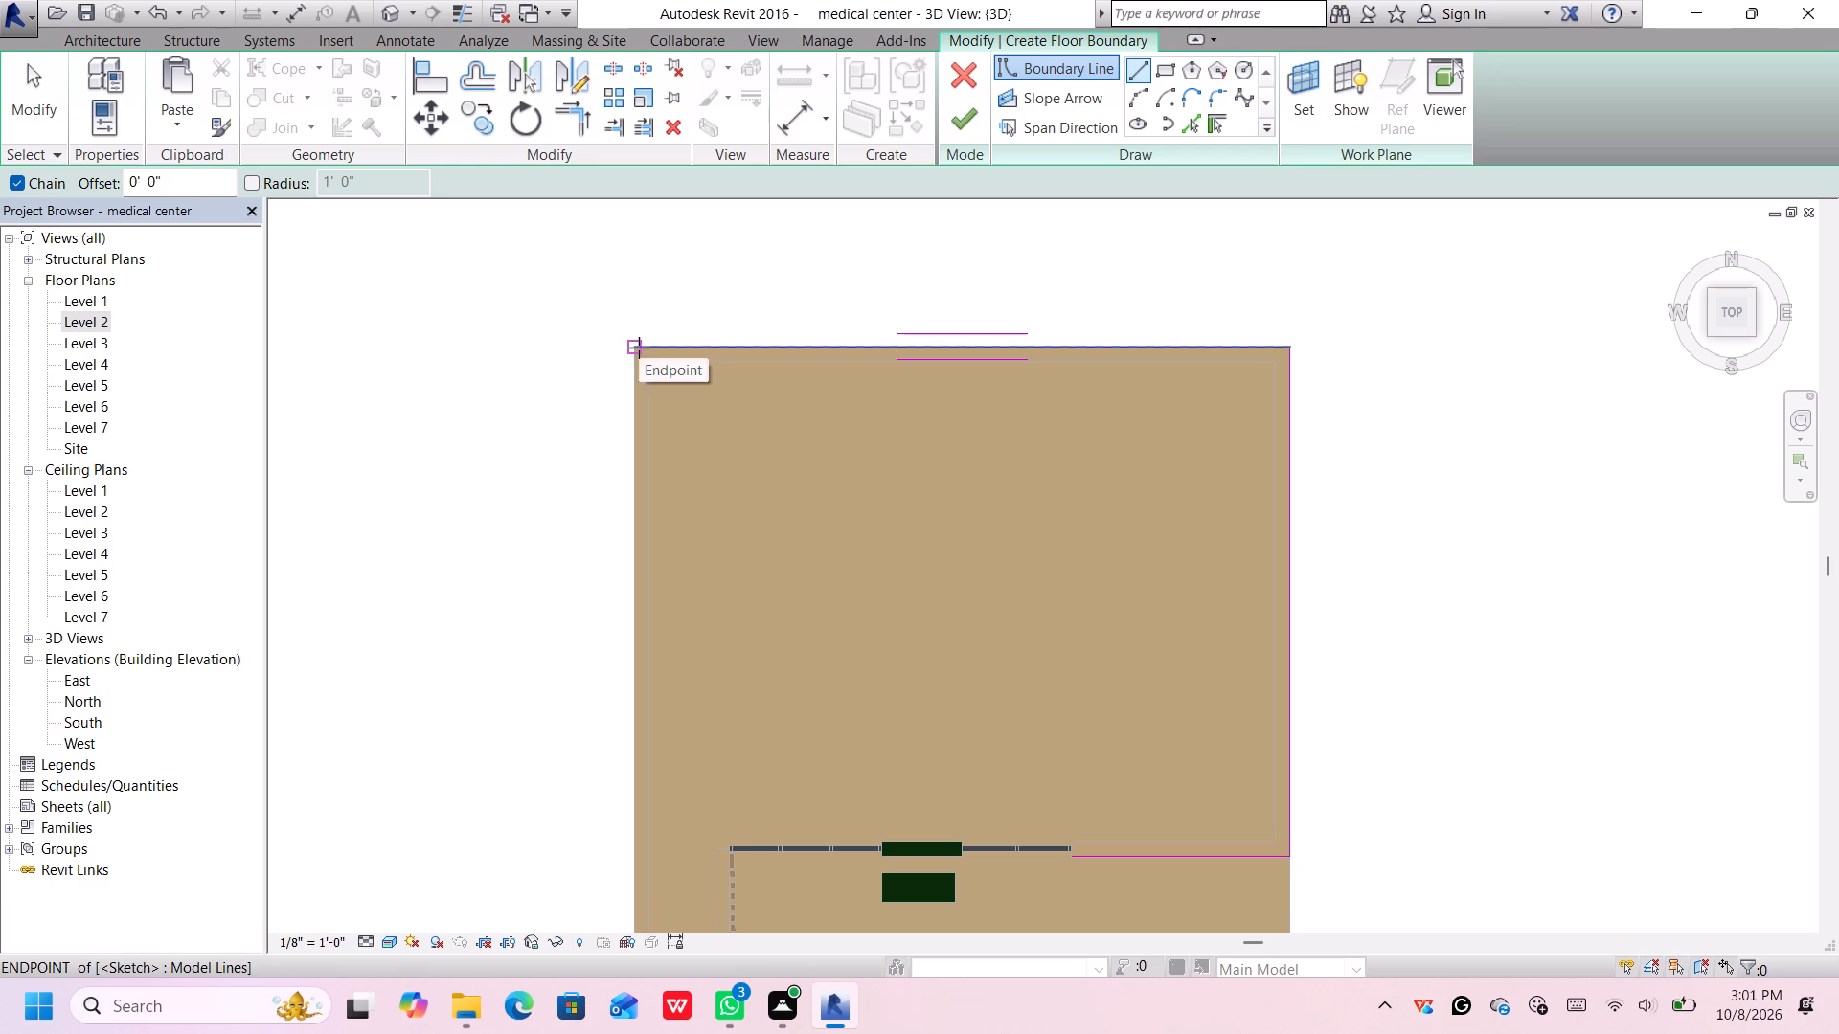
left_click(633, 348)
scroll(625, 589, "up", 1)
scroll(625, 595, "down", 2)
middle_click_drag(625, 607, 629, 397)
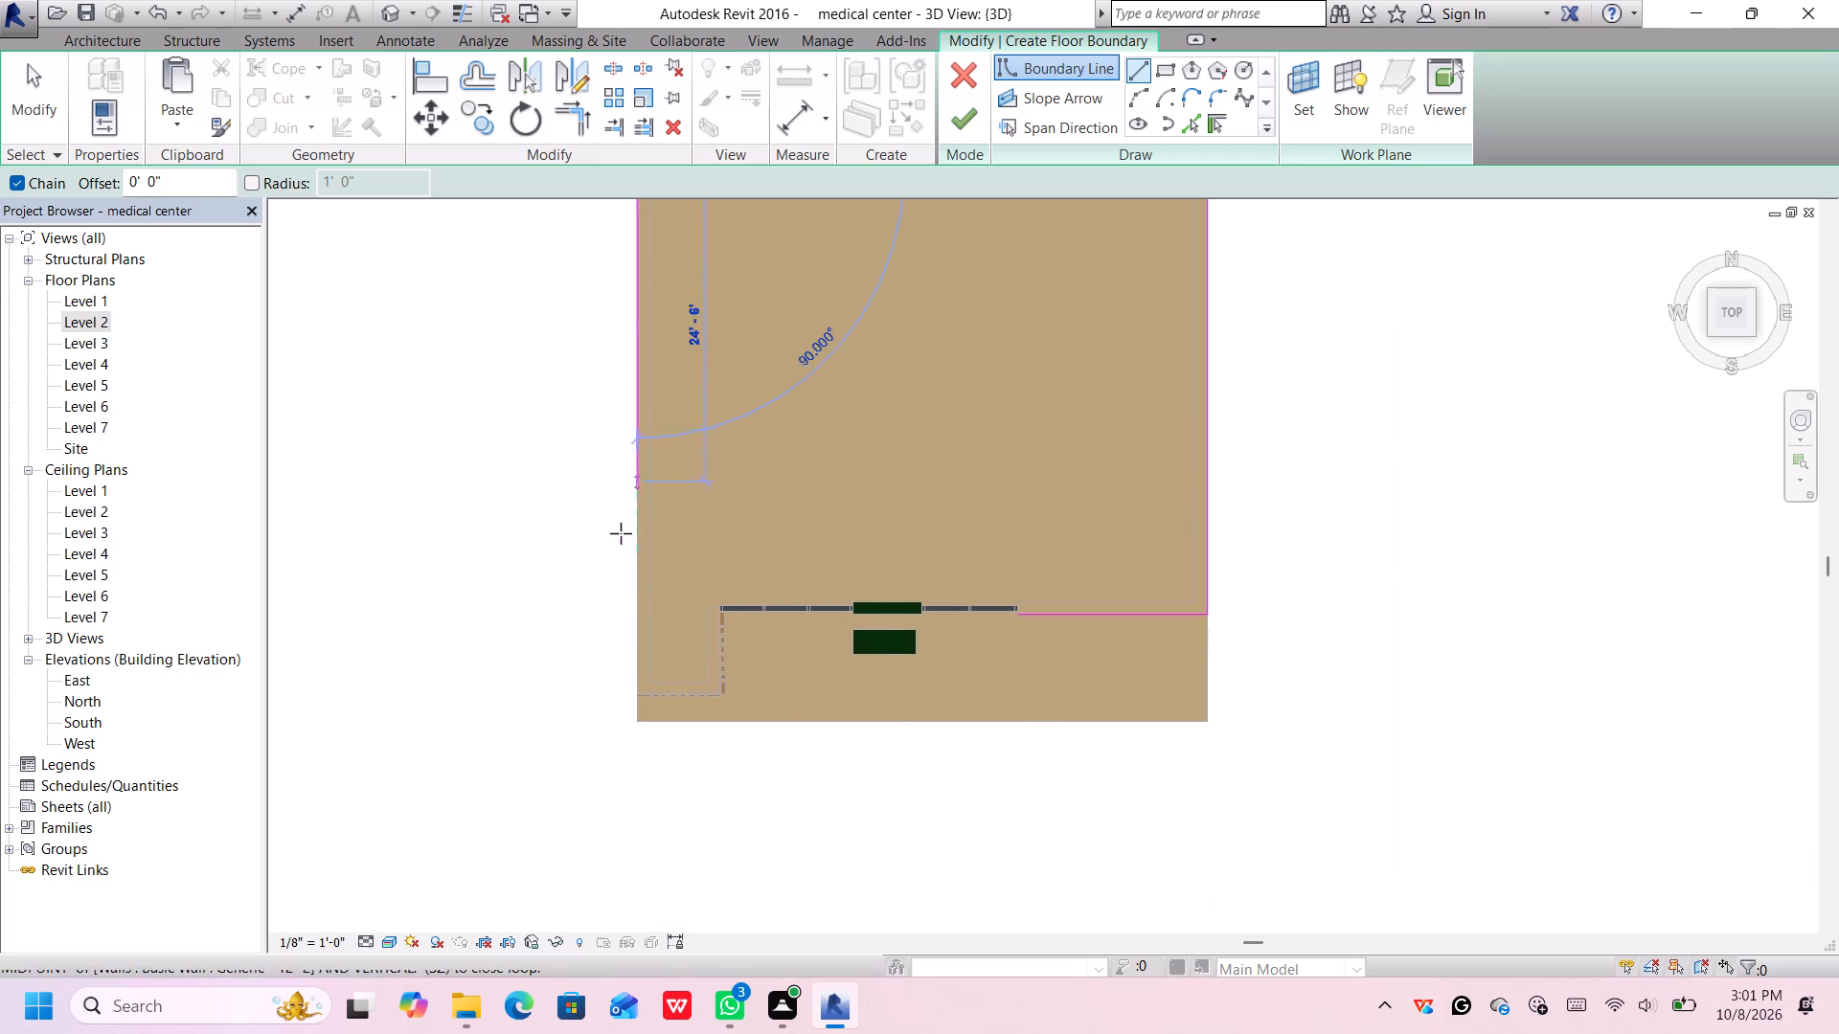
scroll(618, 680, "up", 1)
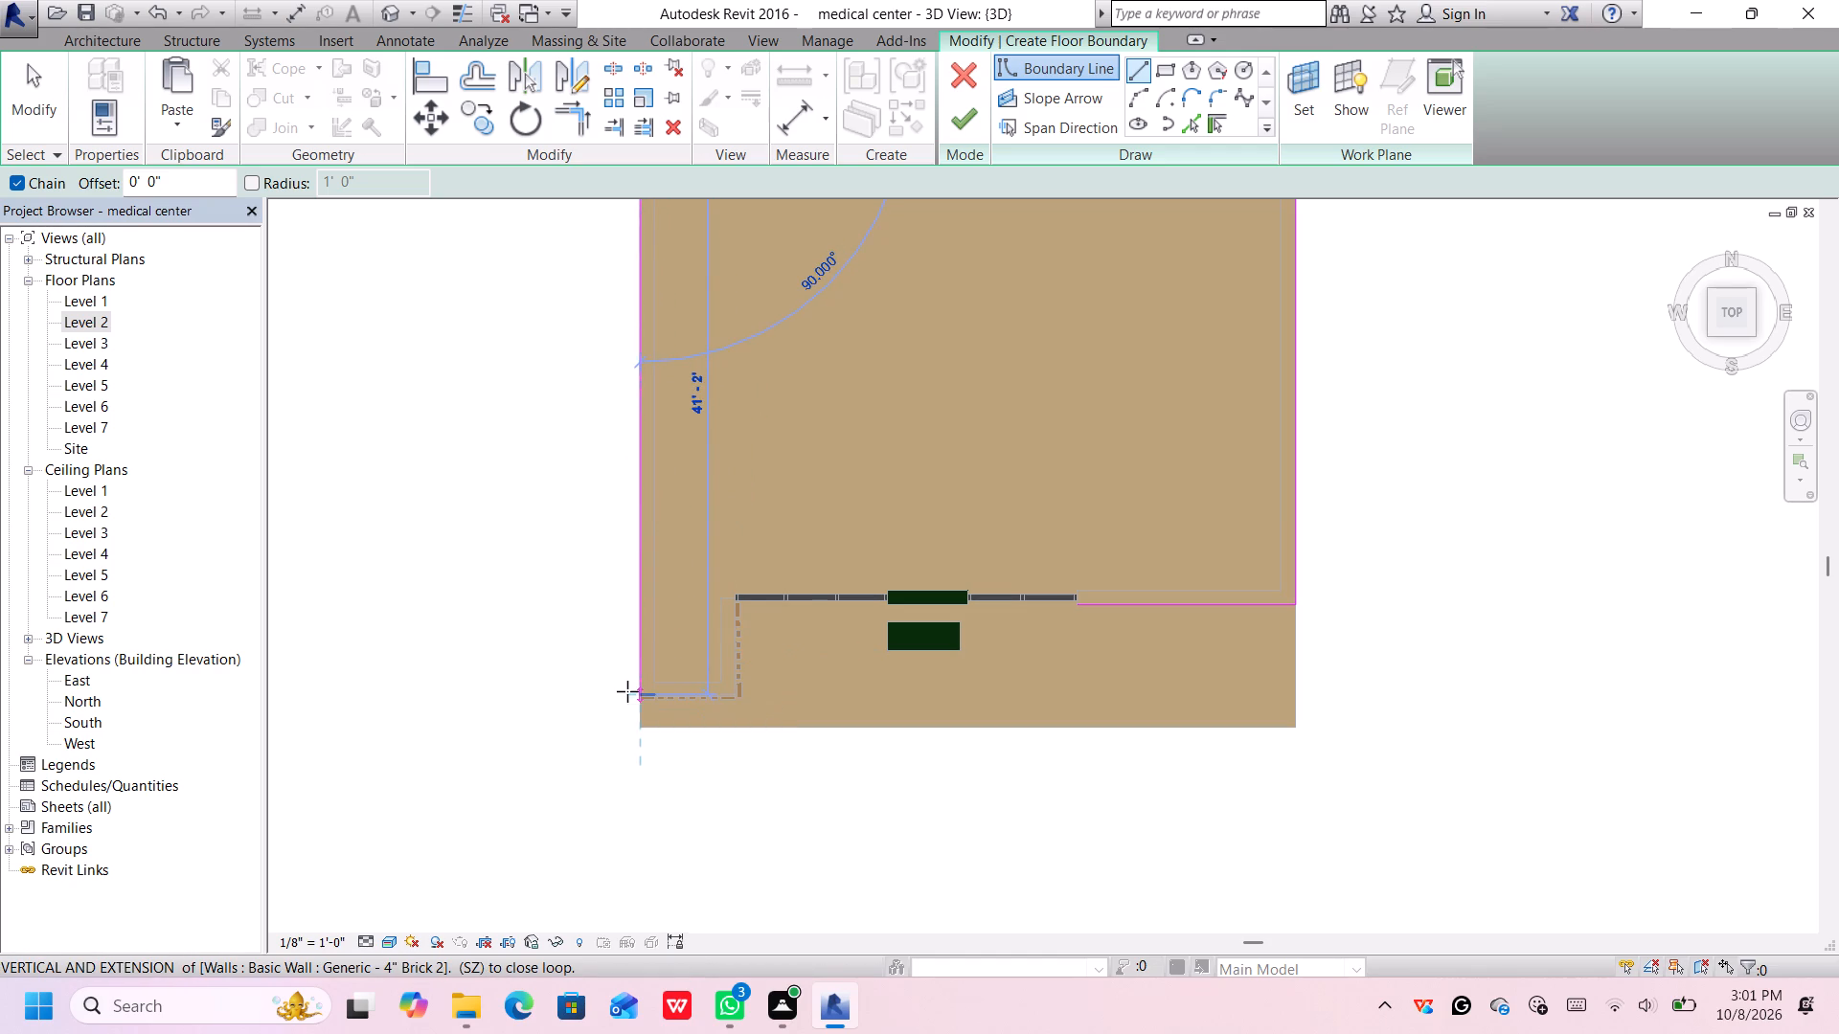
scroll(627, 691, "up", 5)
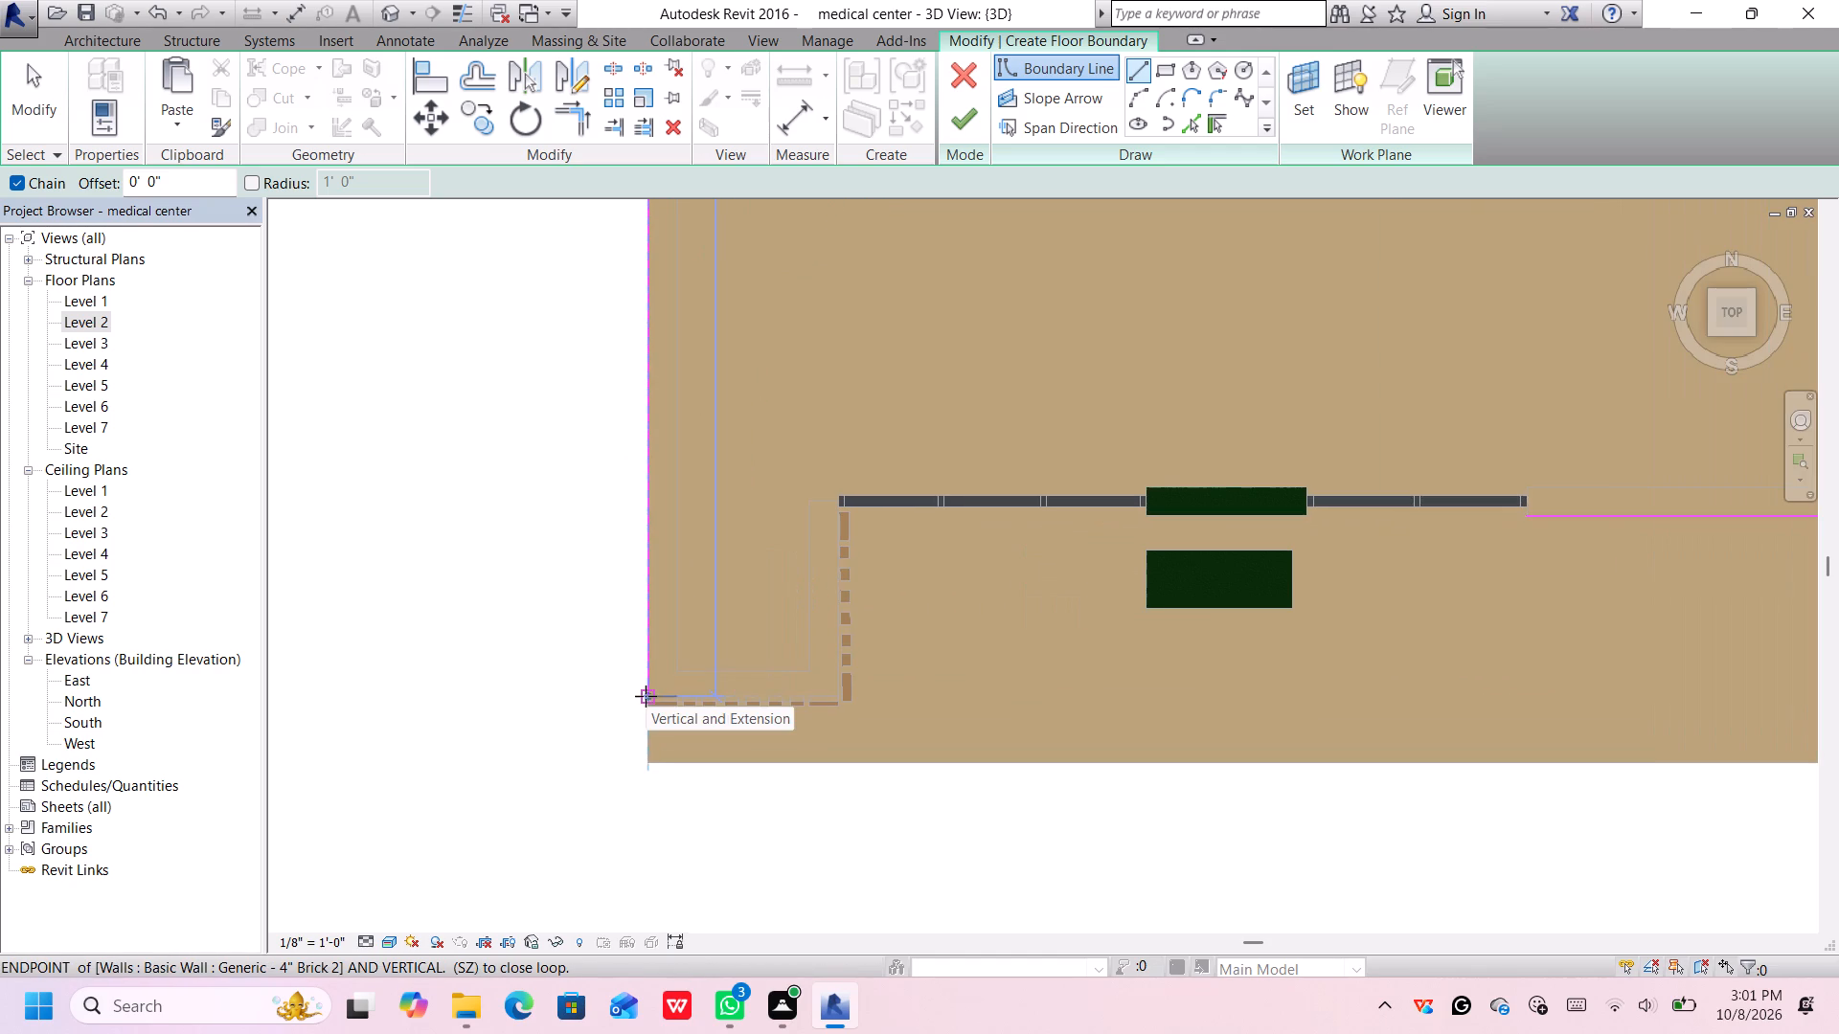
left_click(646, 696)
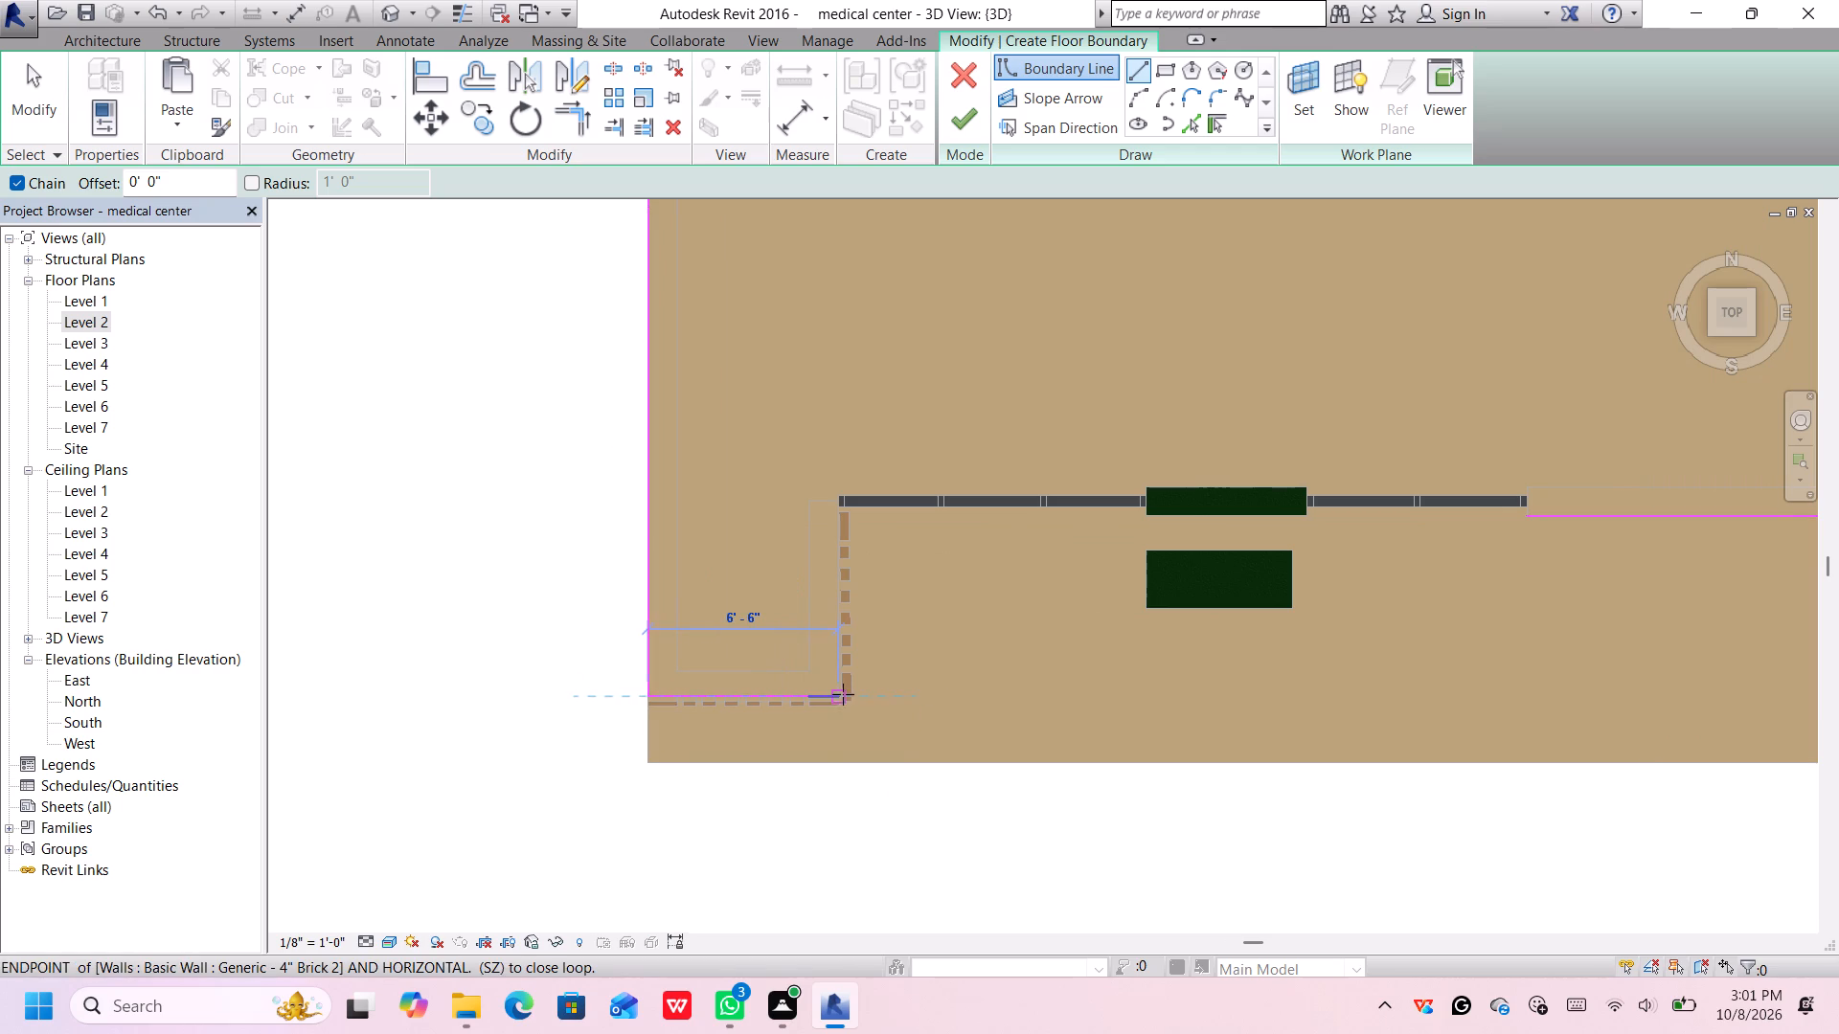
Continue the boundary 6'-6" east along the brick wall and about 18' farther across the front, ending the chain there.
left_click(837, 695)
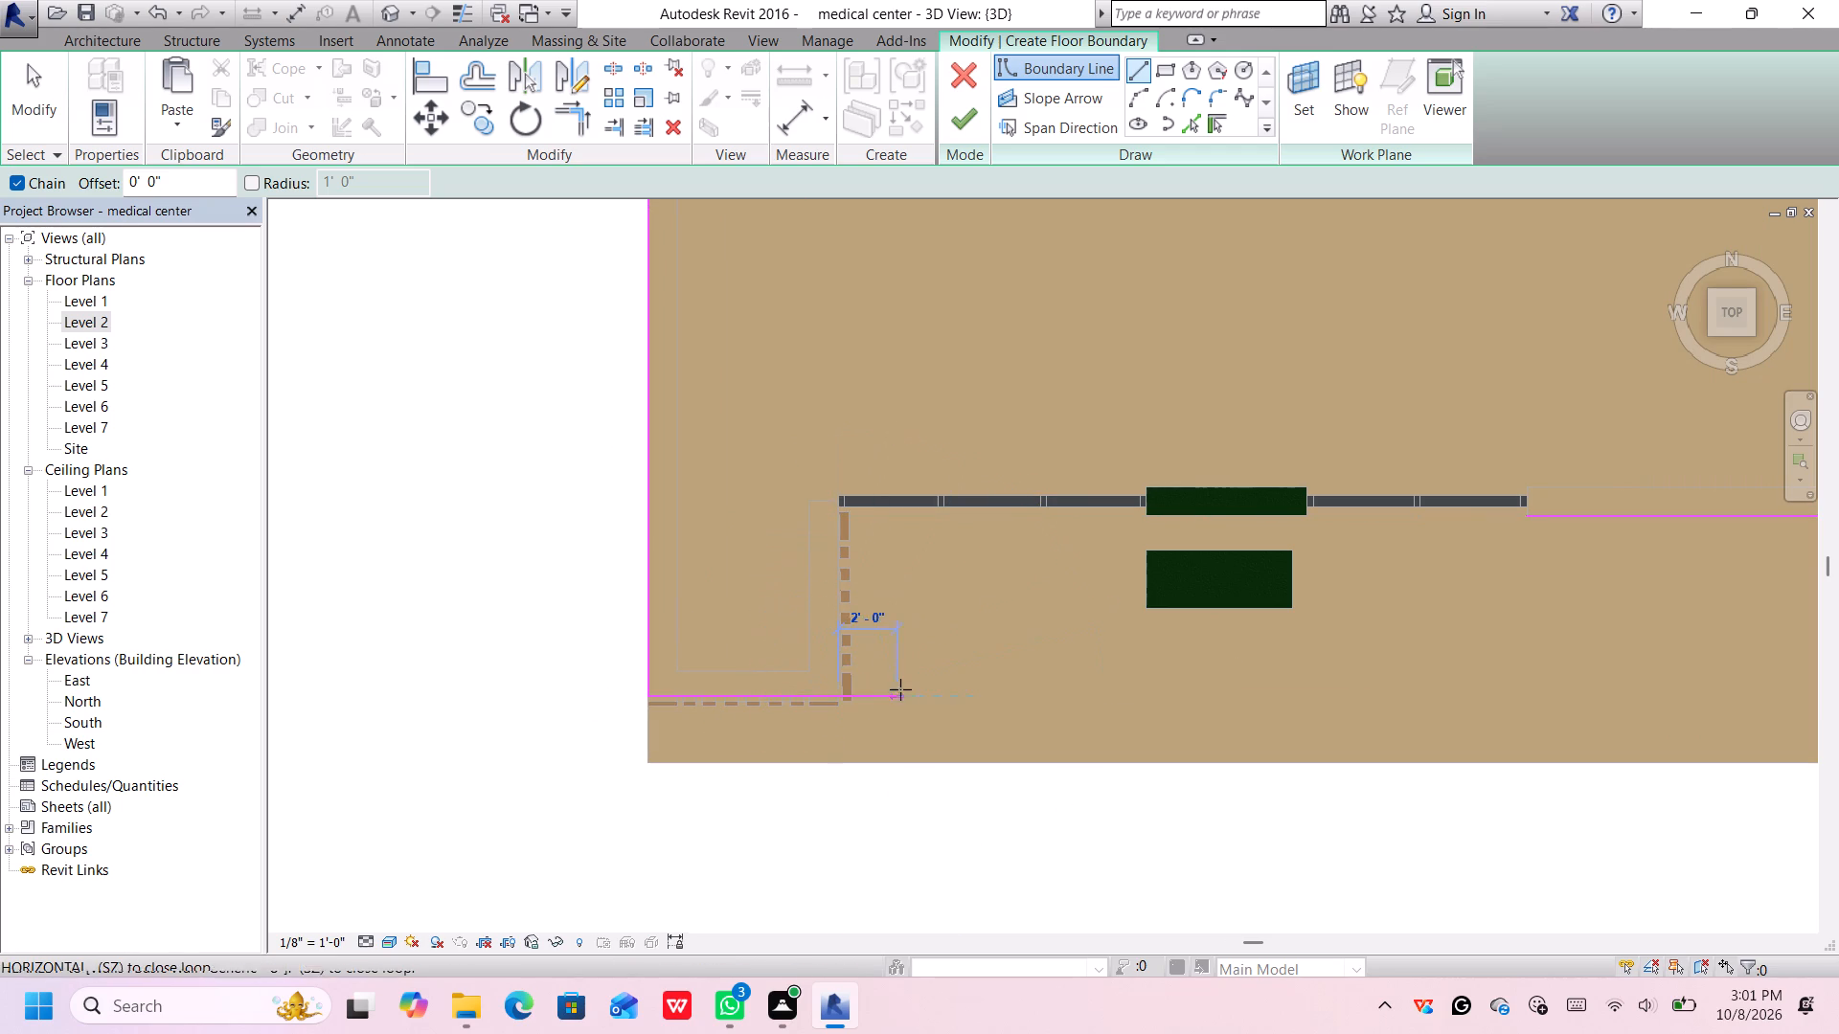
middle_click_drag(916, 711, 846, 698)
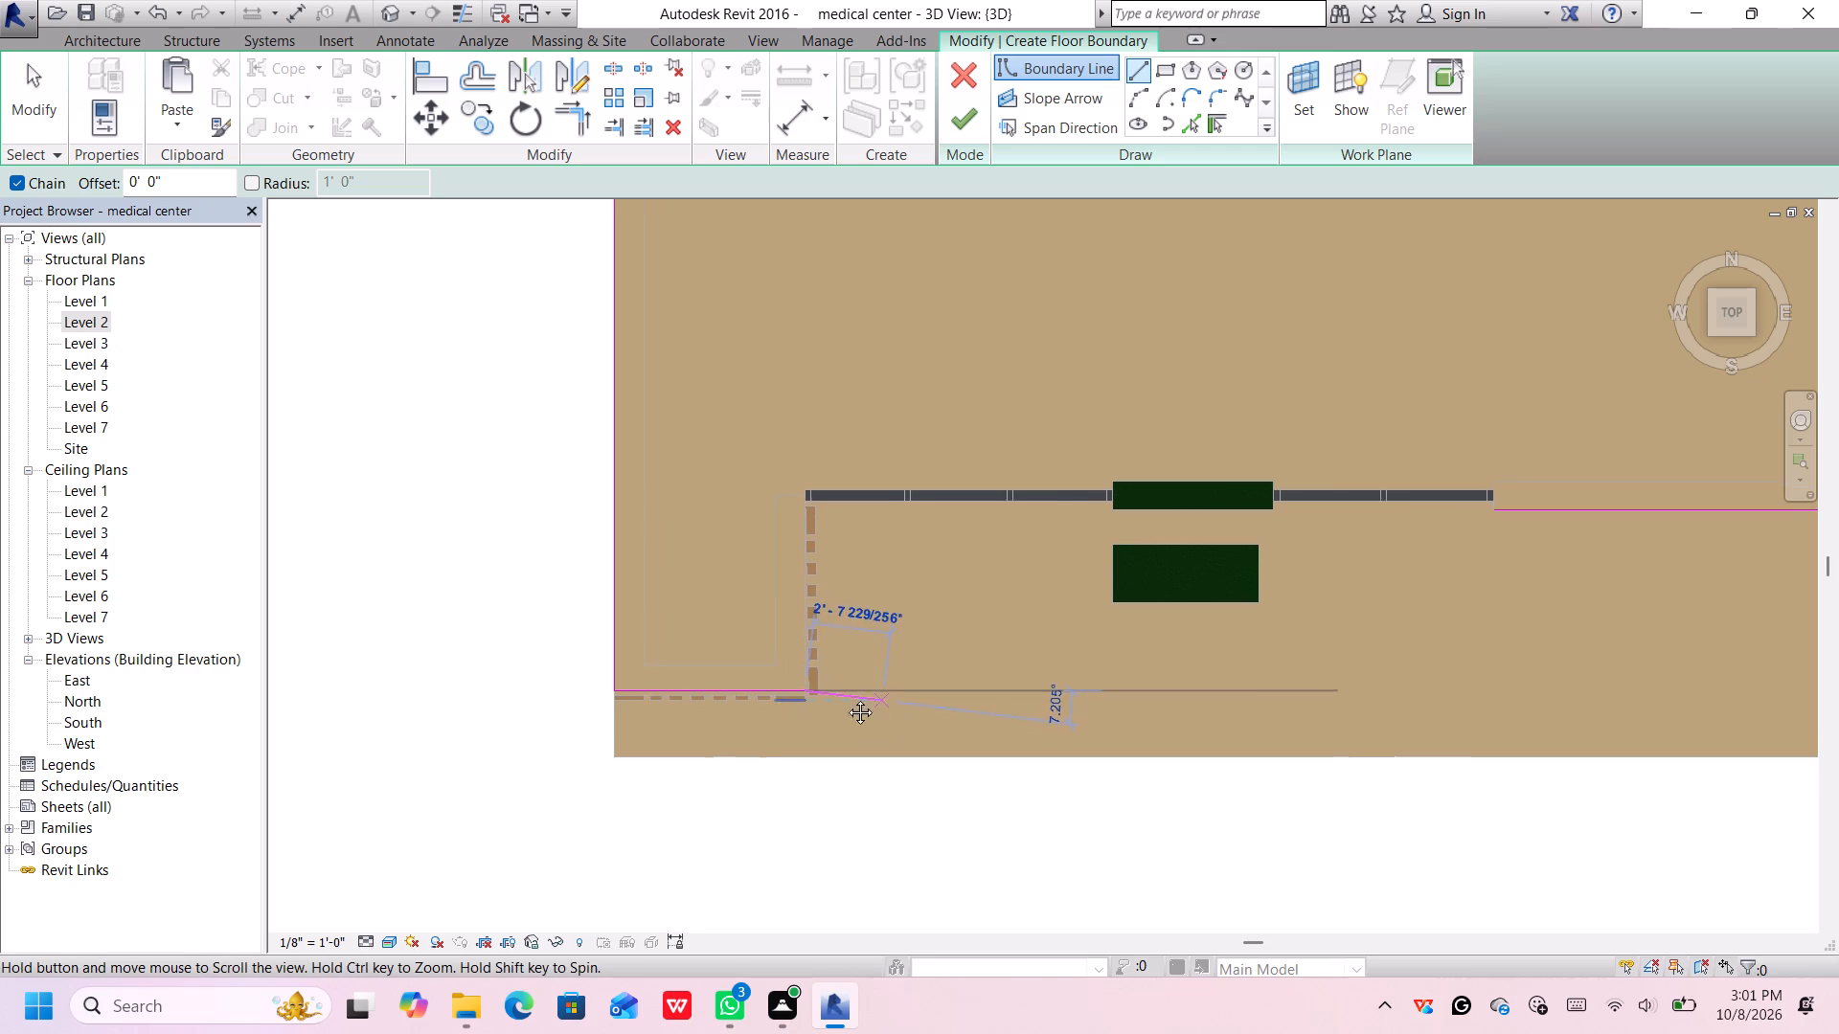
middle_click_drag(846, 698, 635, 672)
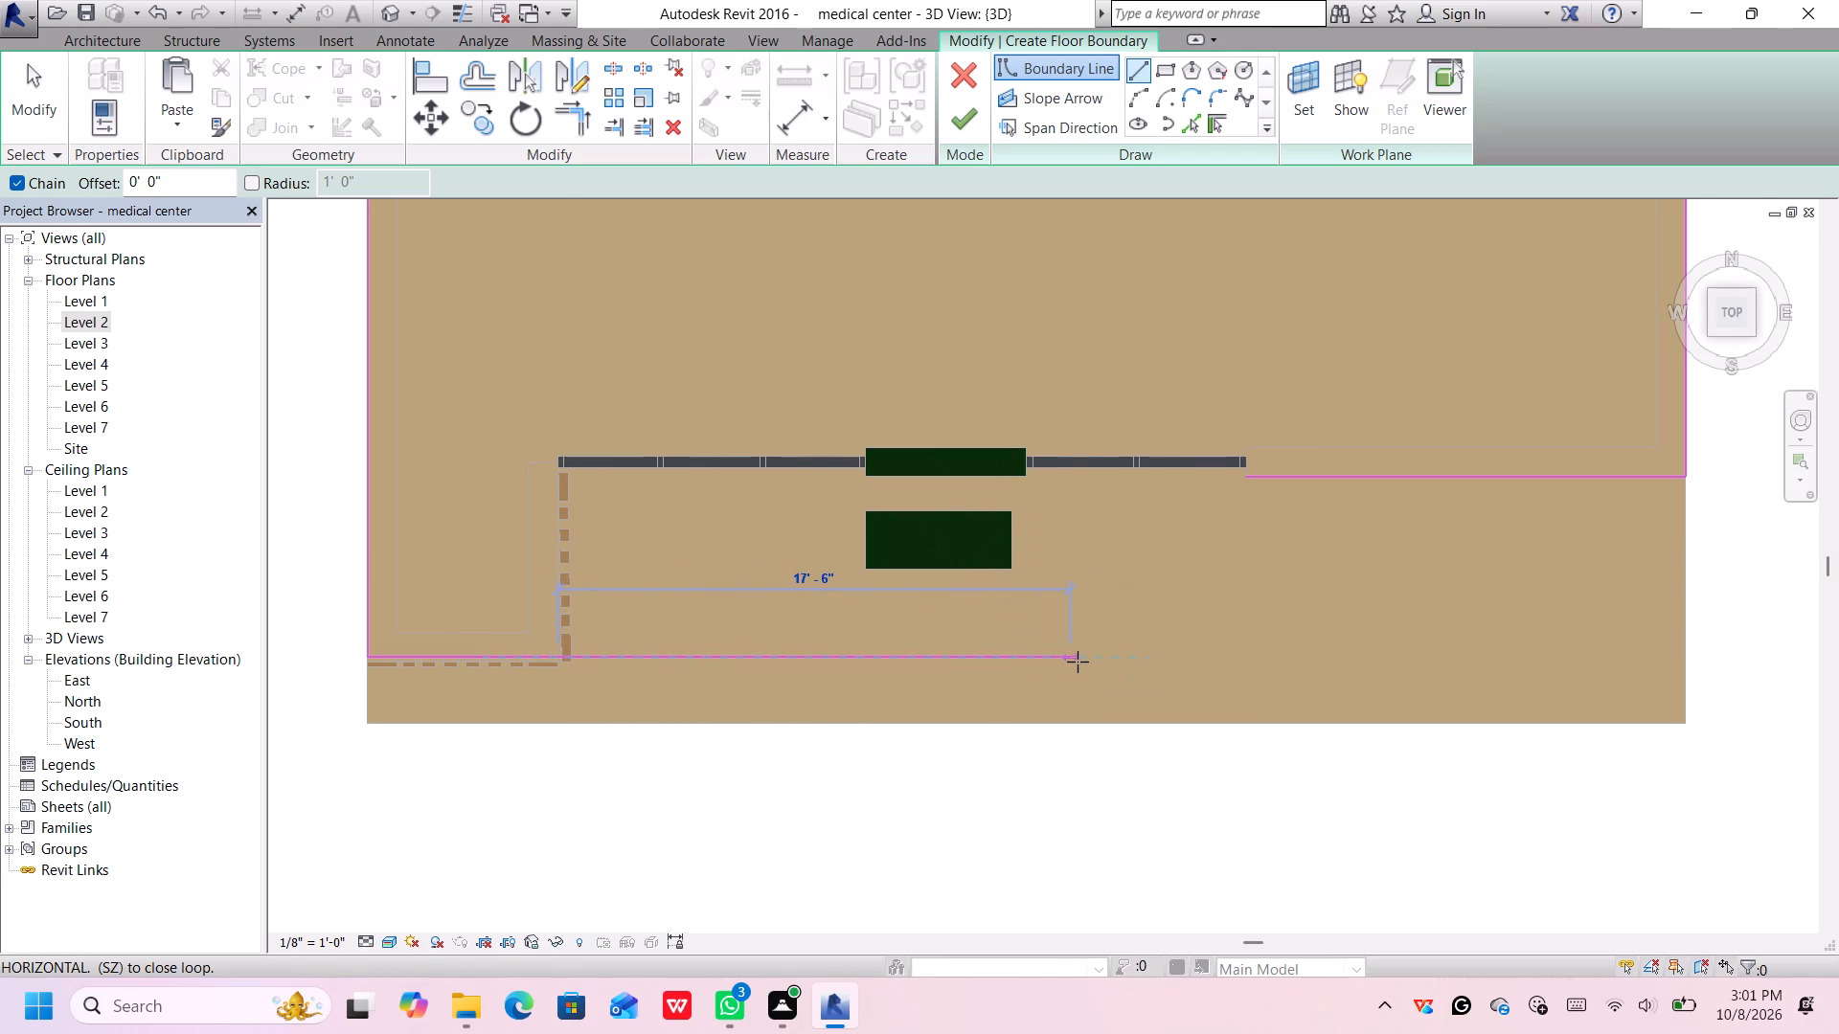
left_click(1081, 671)
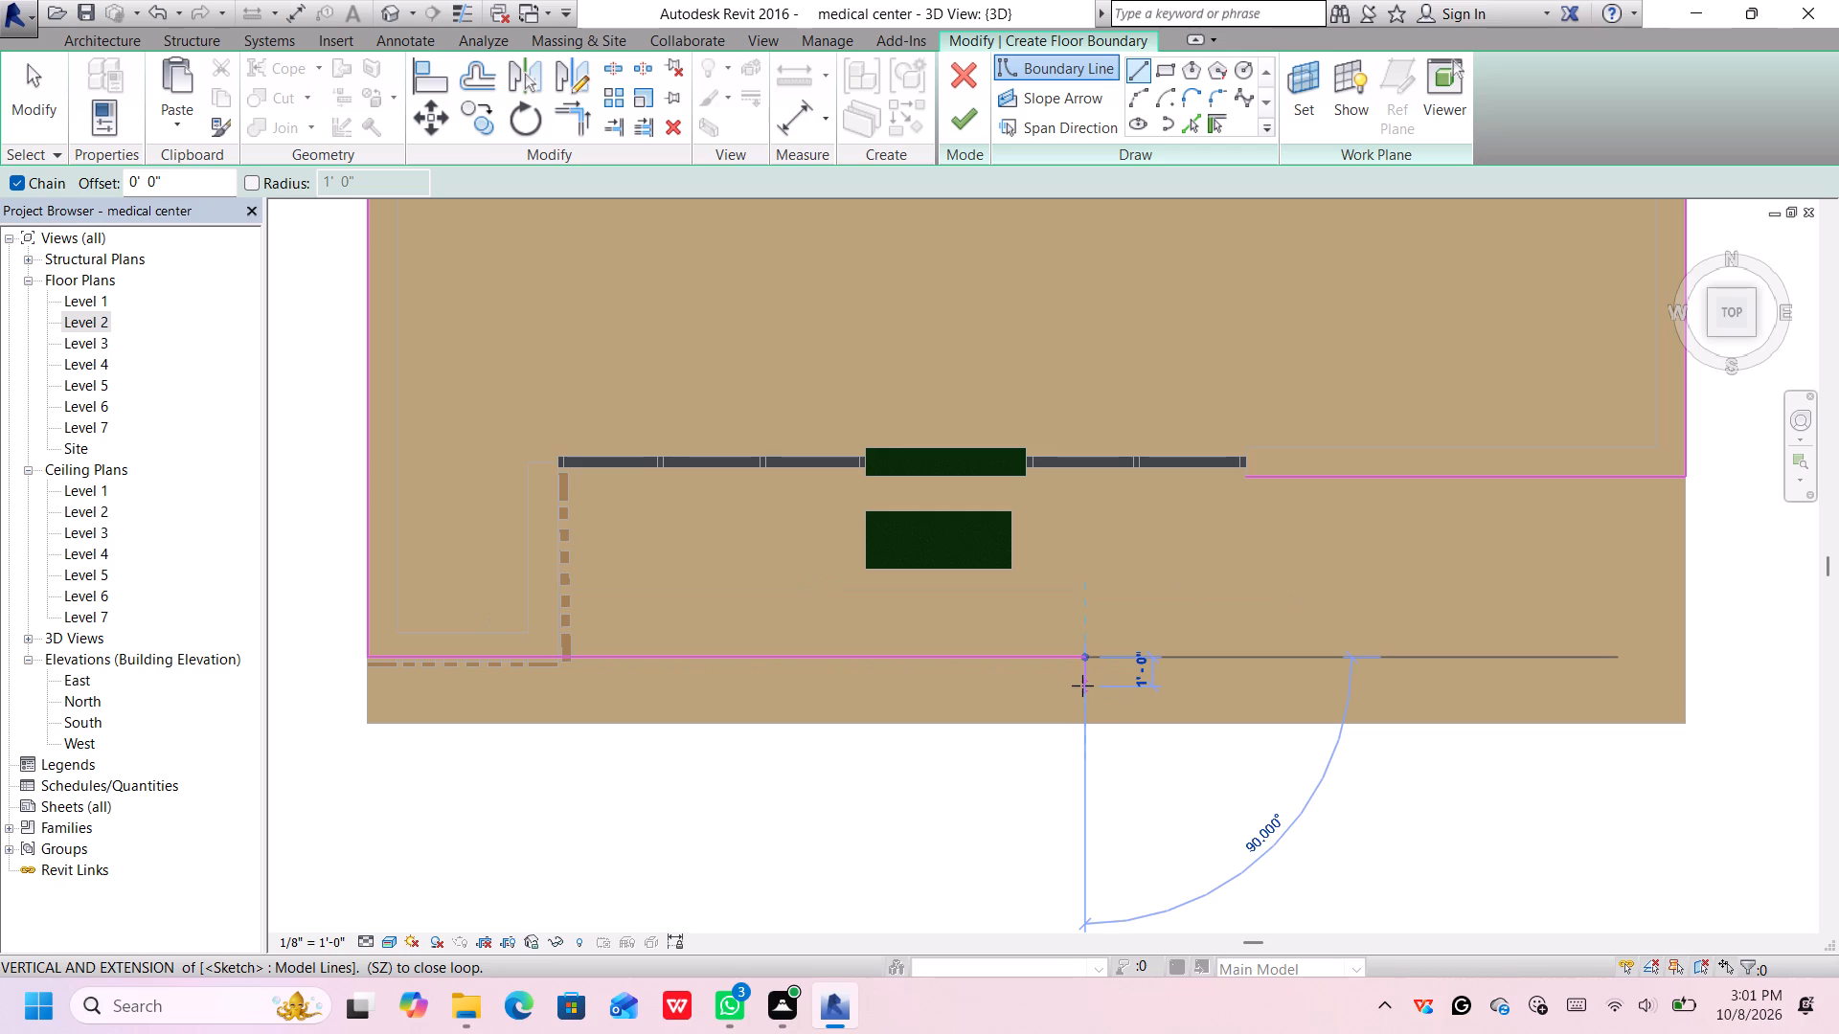
key("space")
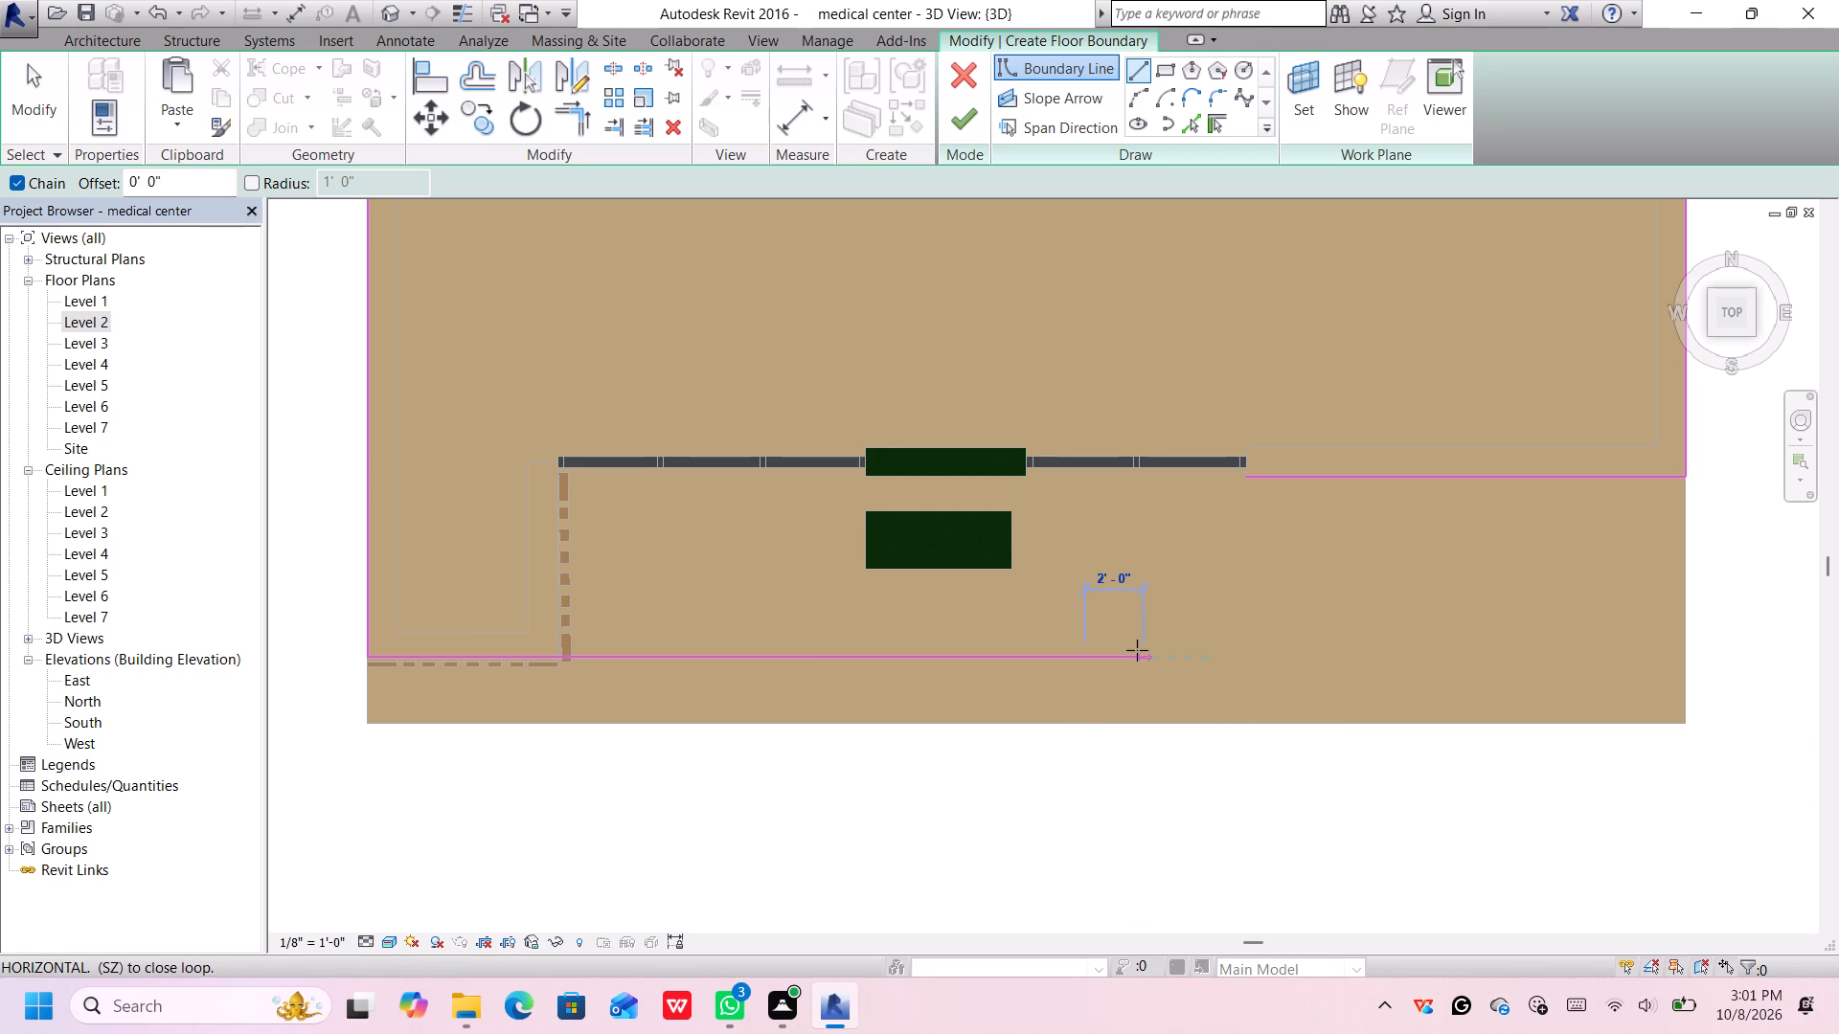
key("Escape")
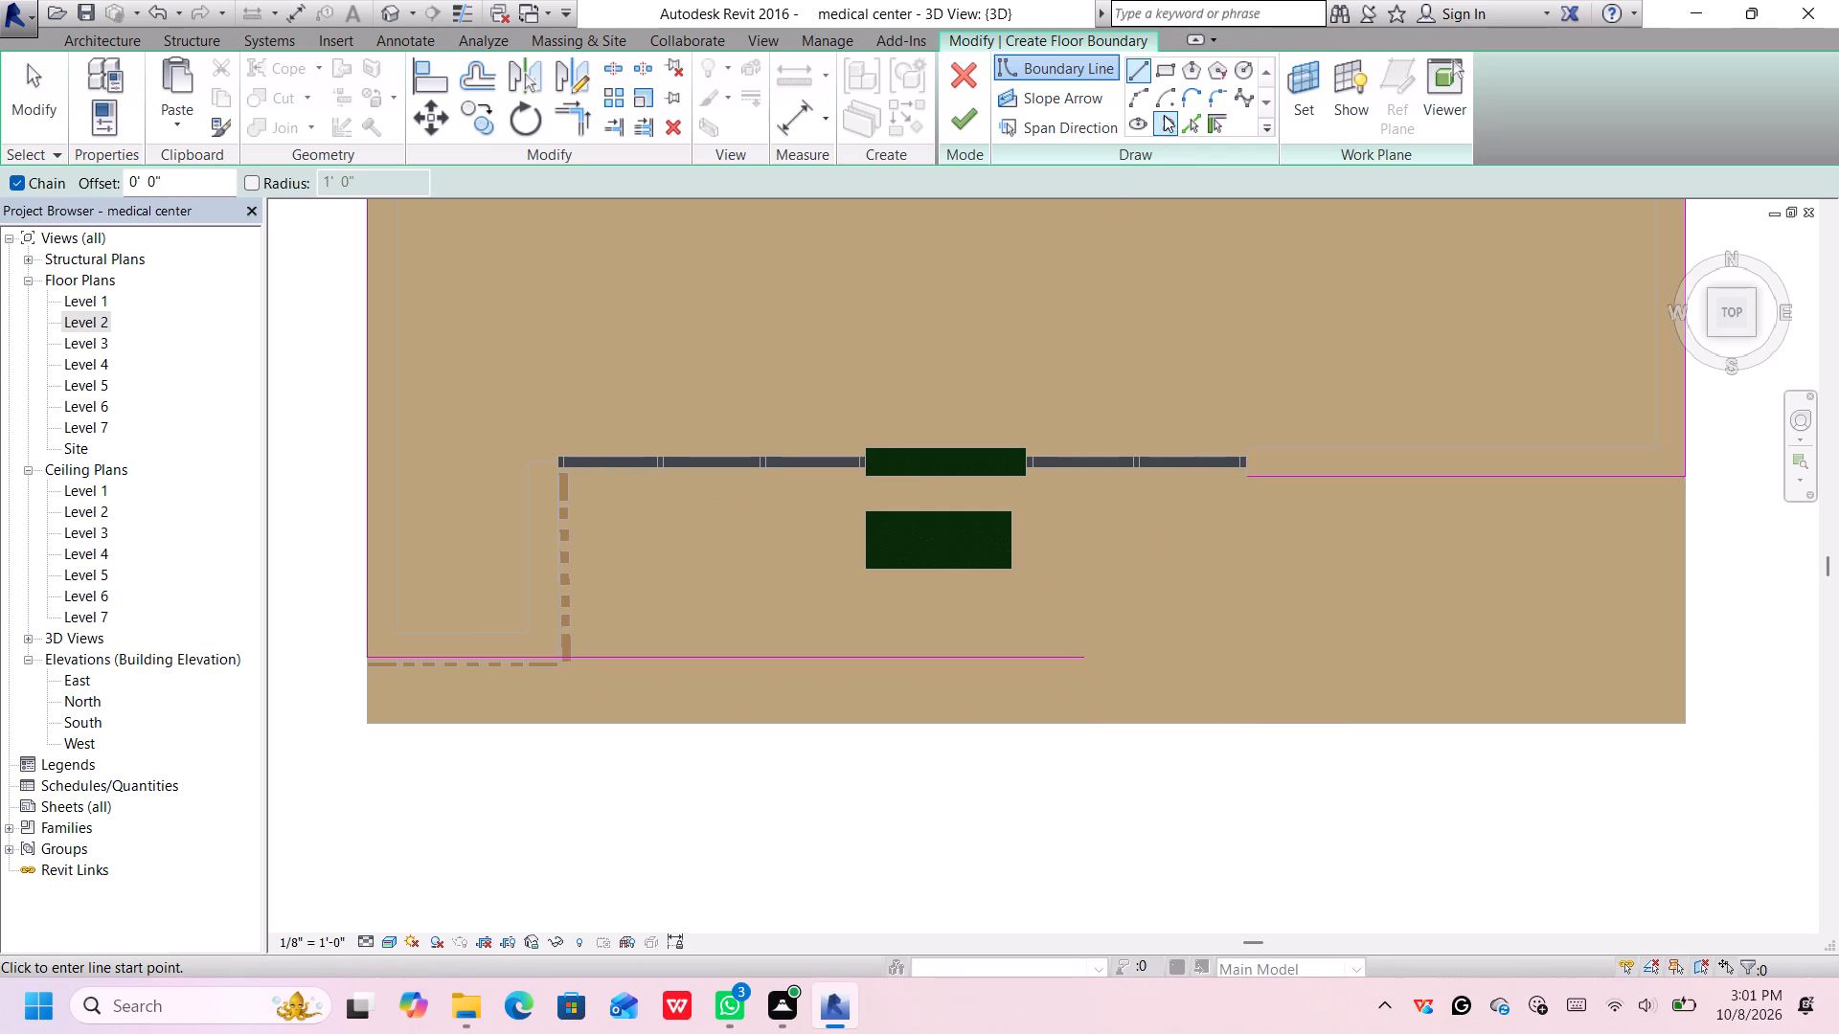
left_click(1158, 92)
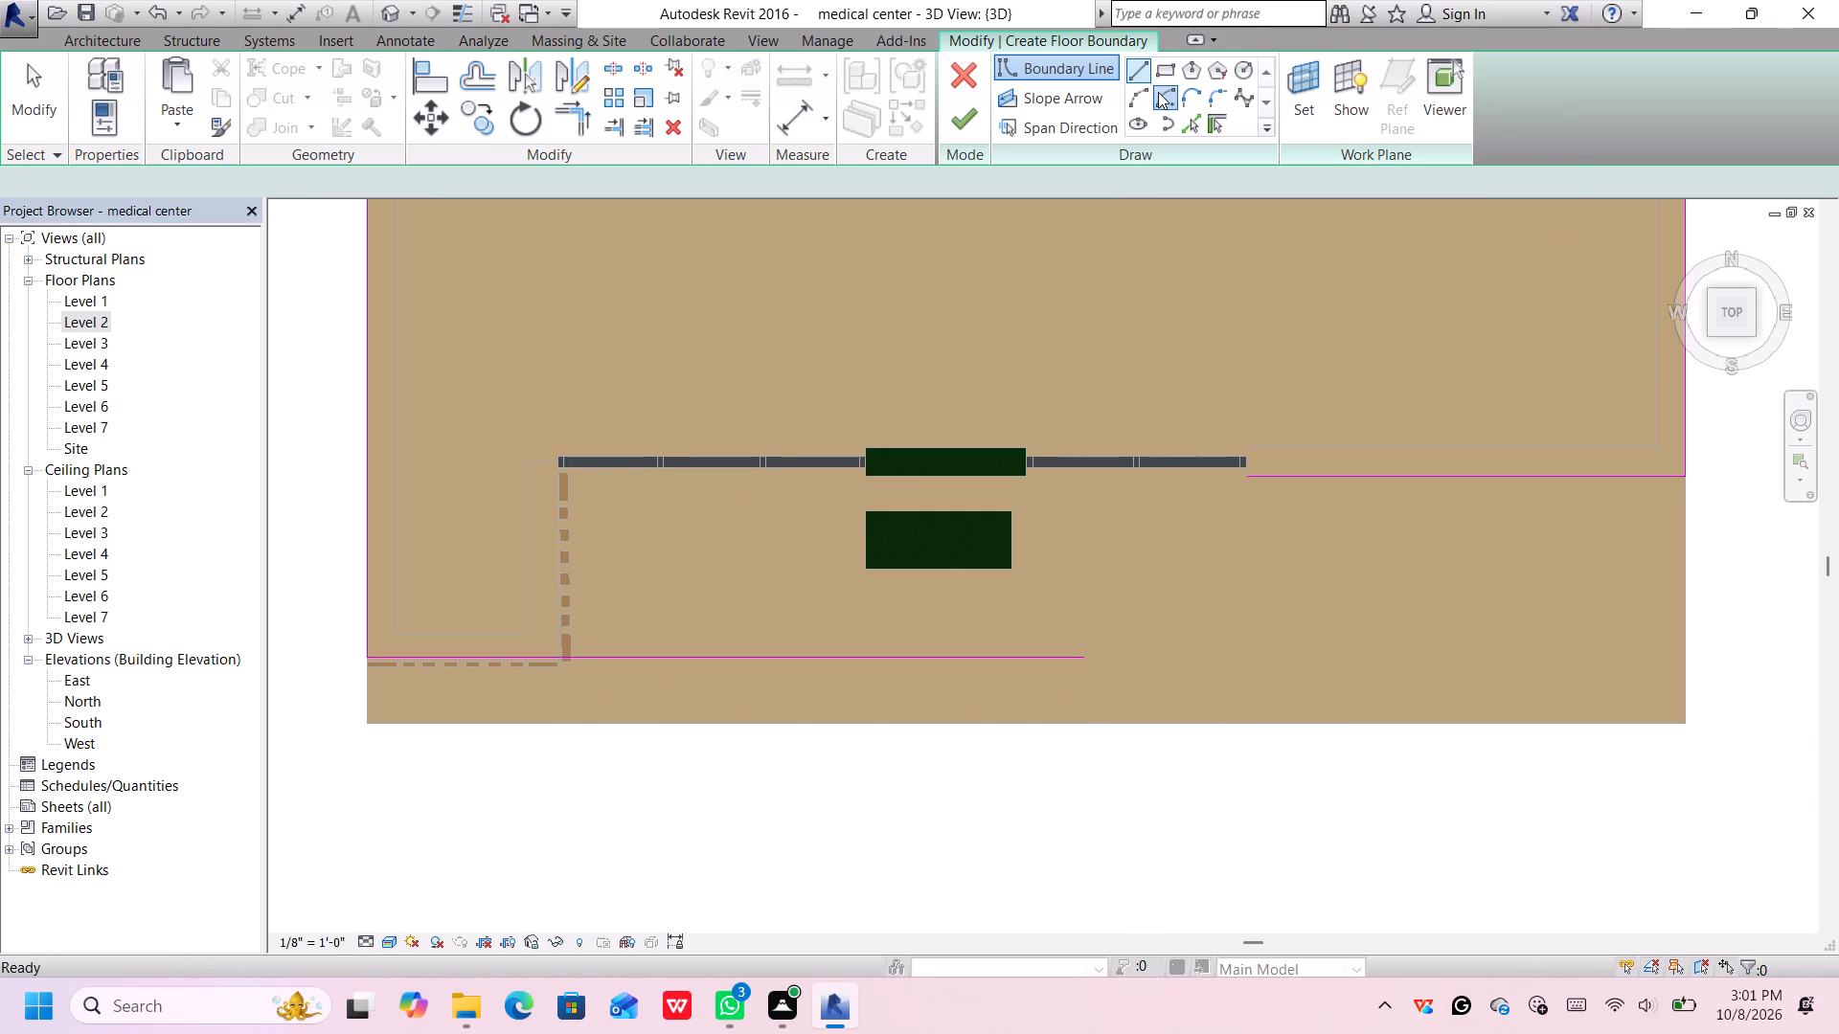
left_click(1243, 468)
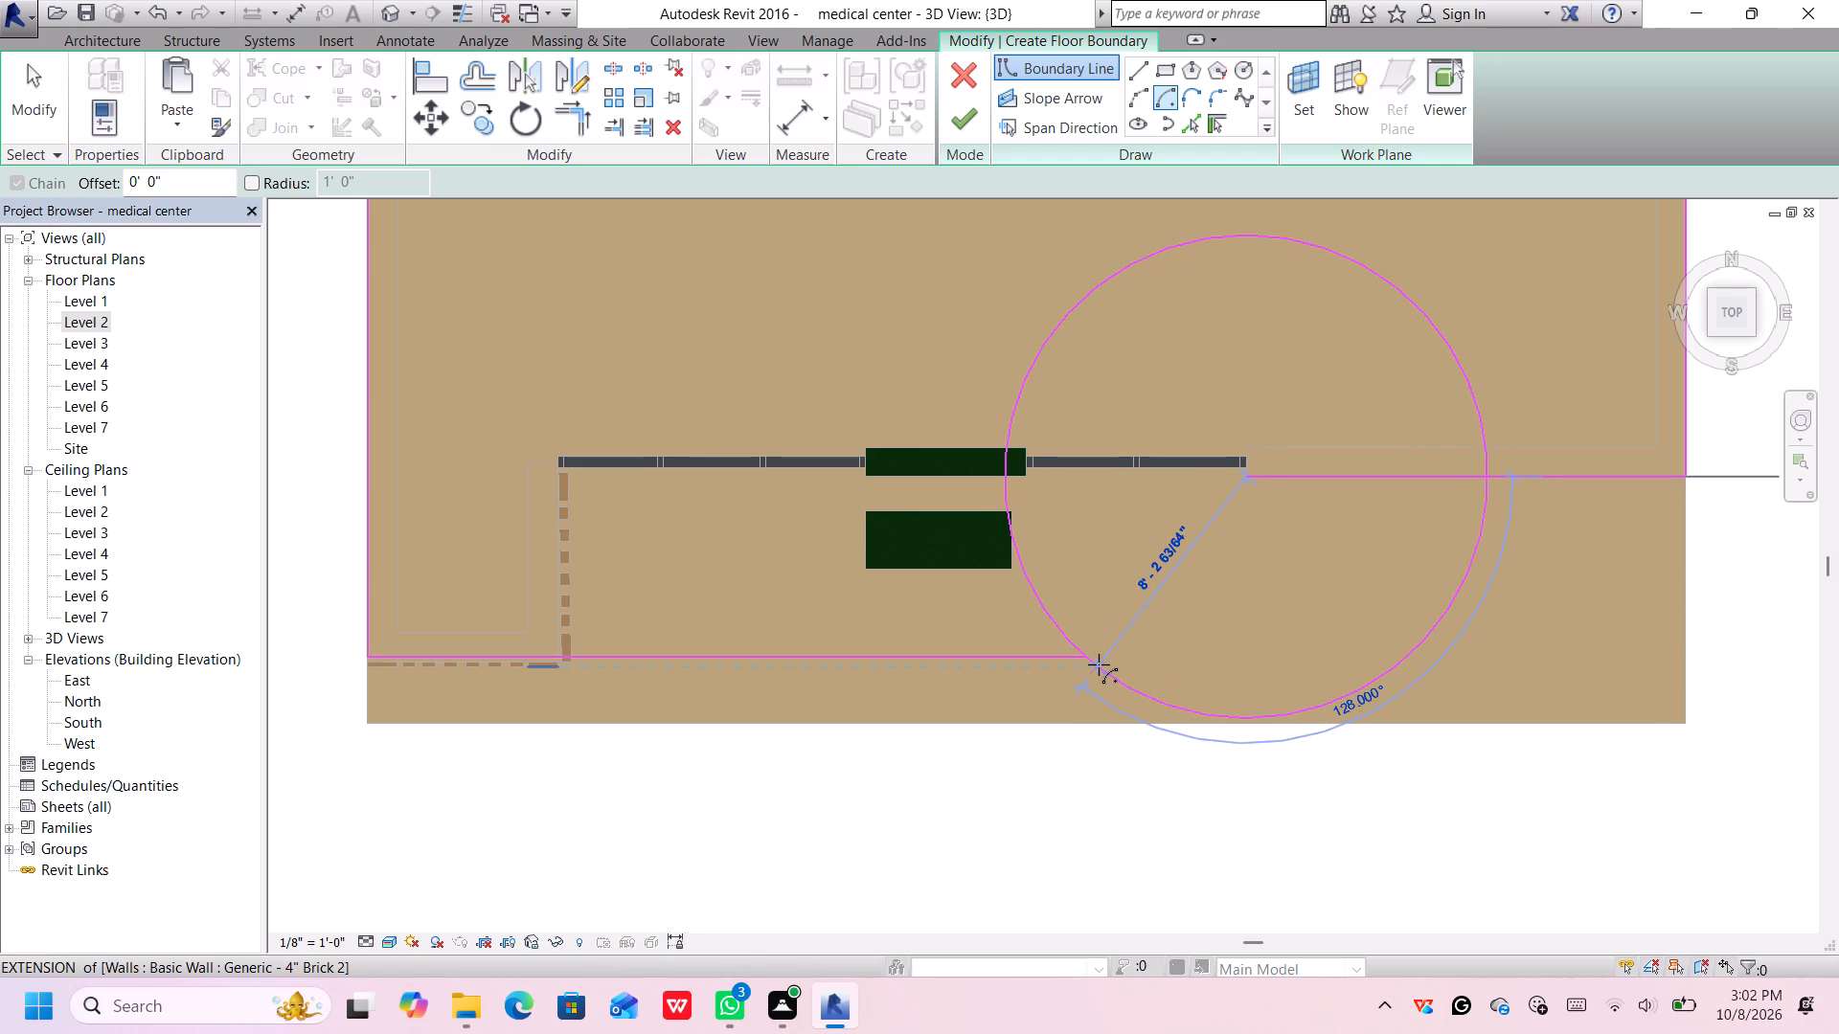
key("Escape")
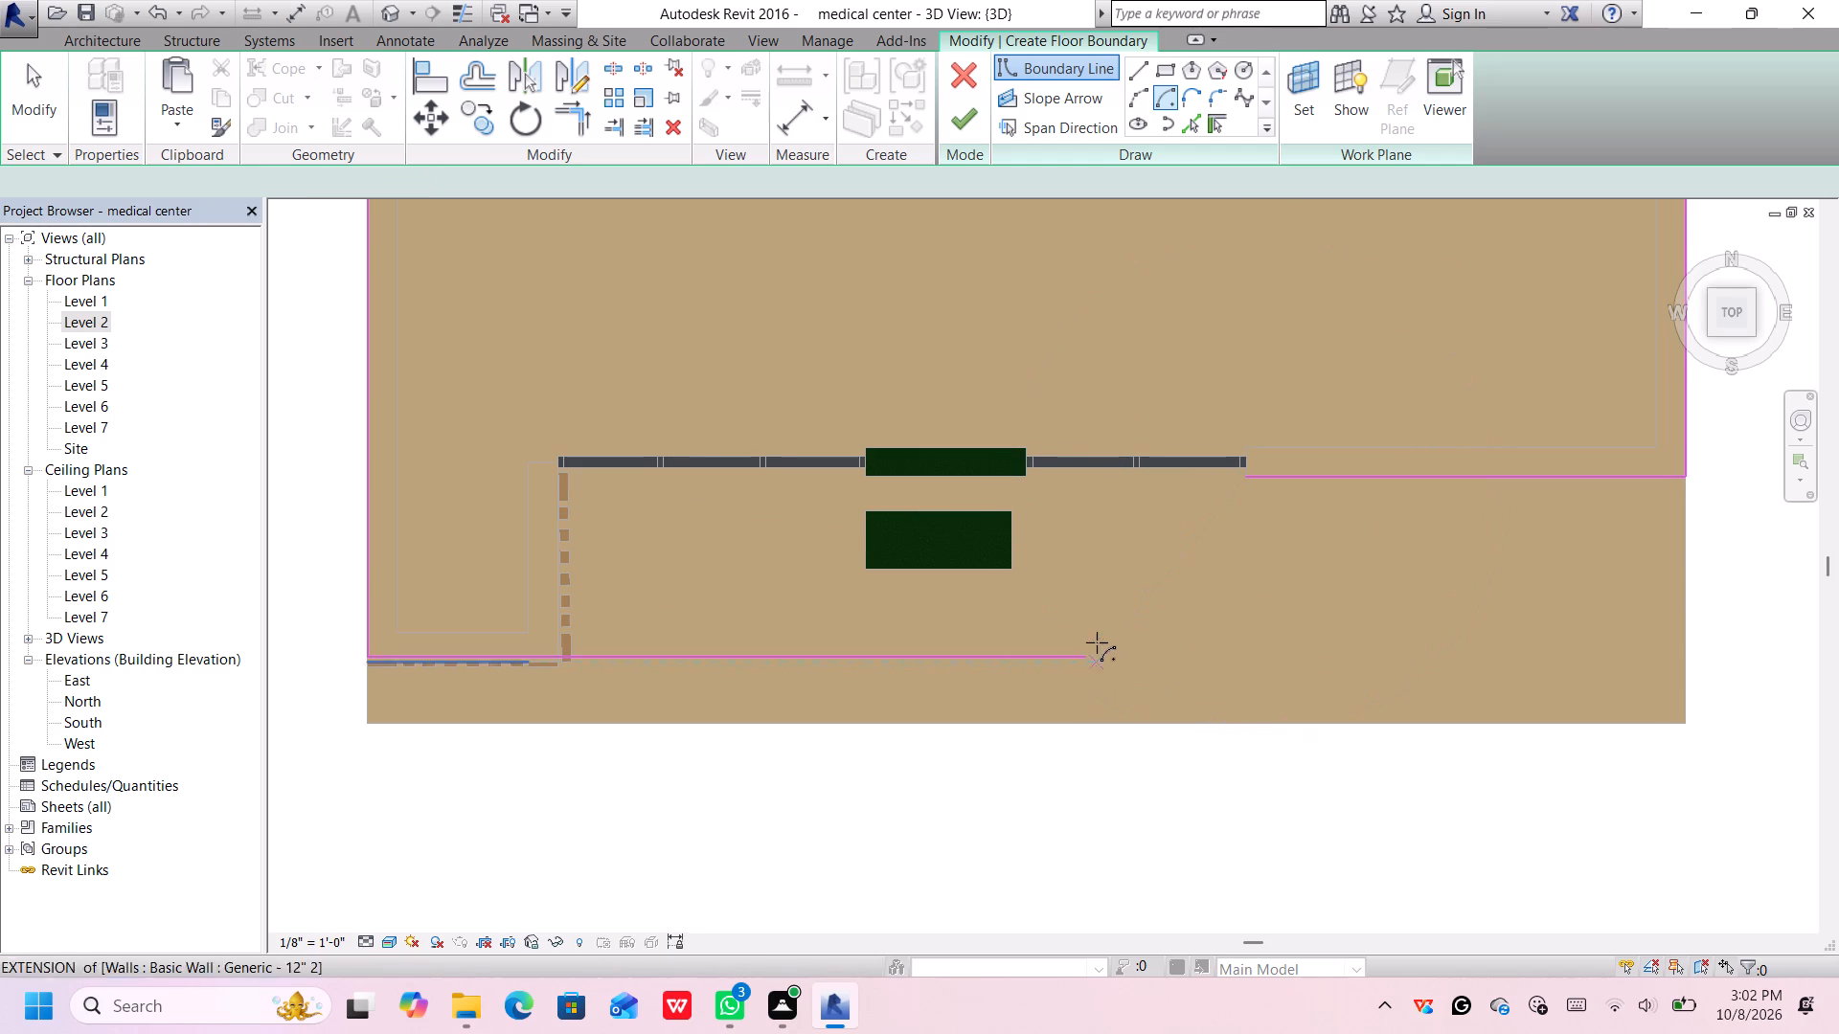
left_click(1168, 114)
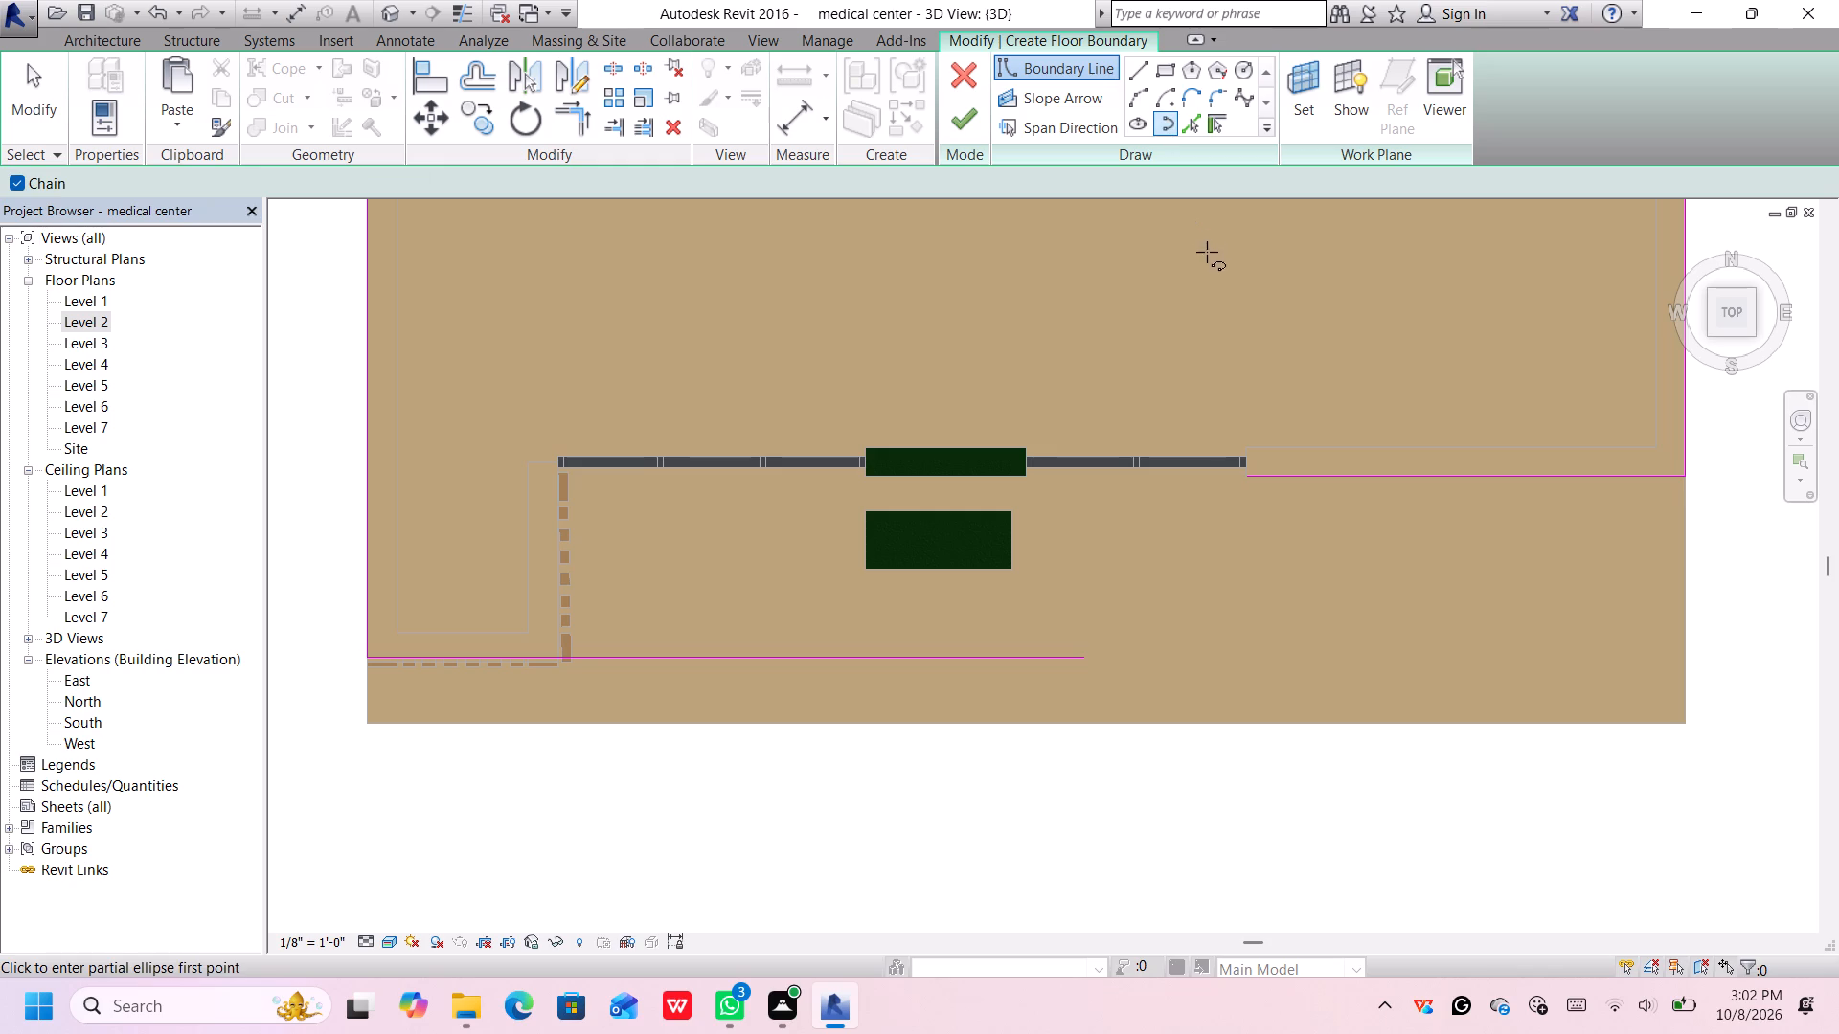
Close the boundary with a 6'-2" radius start-end-radius arc between the glazing's end and the front line, and finish the floor sketch.
left_click(1144, 93)
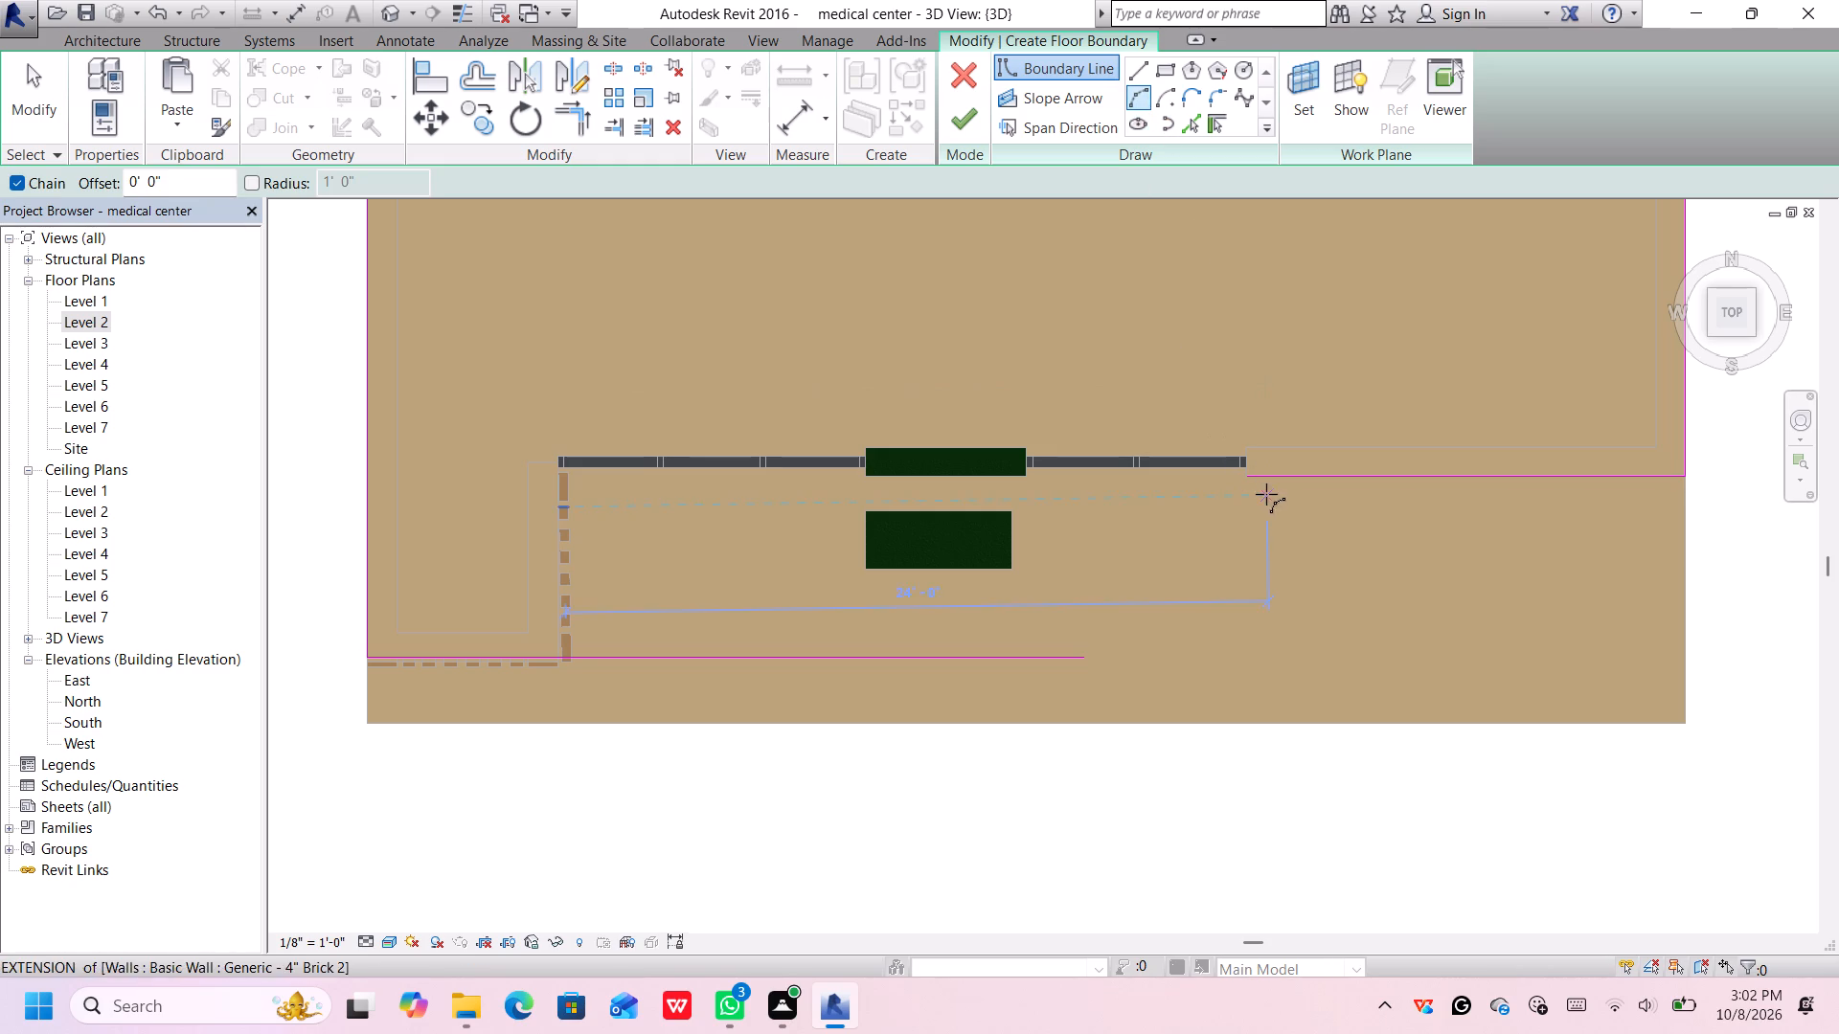
left_click(1246, 474)
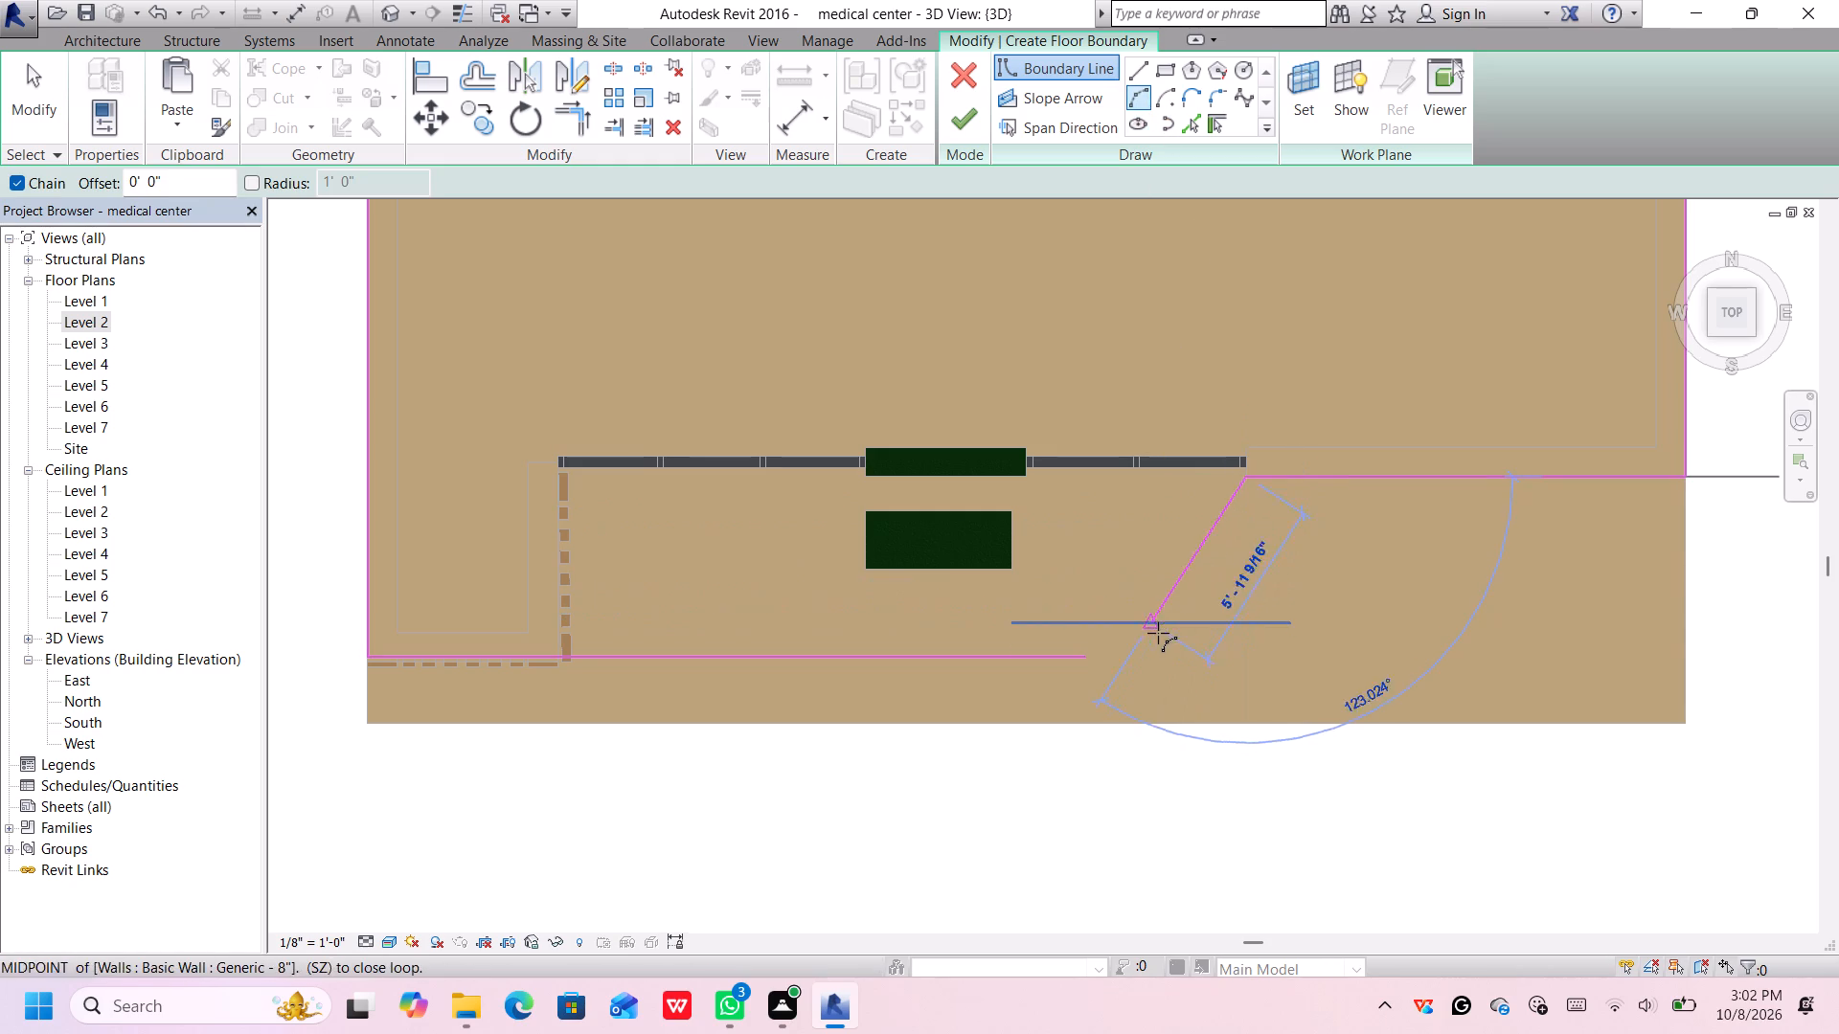
left_click(1220, 600)
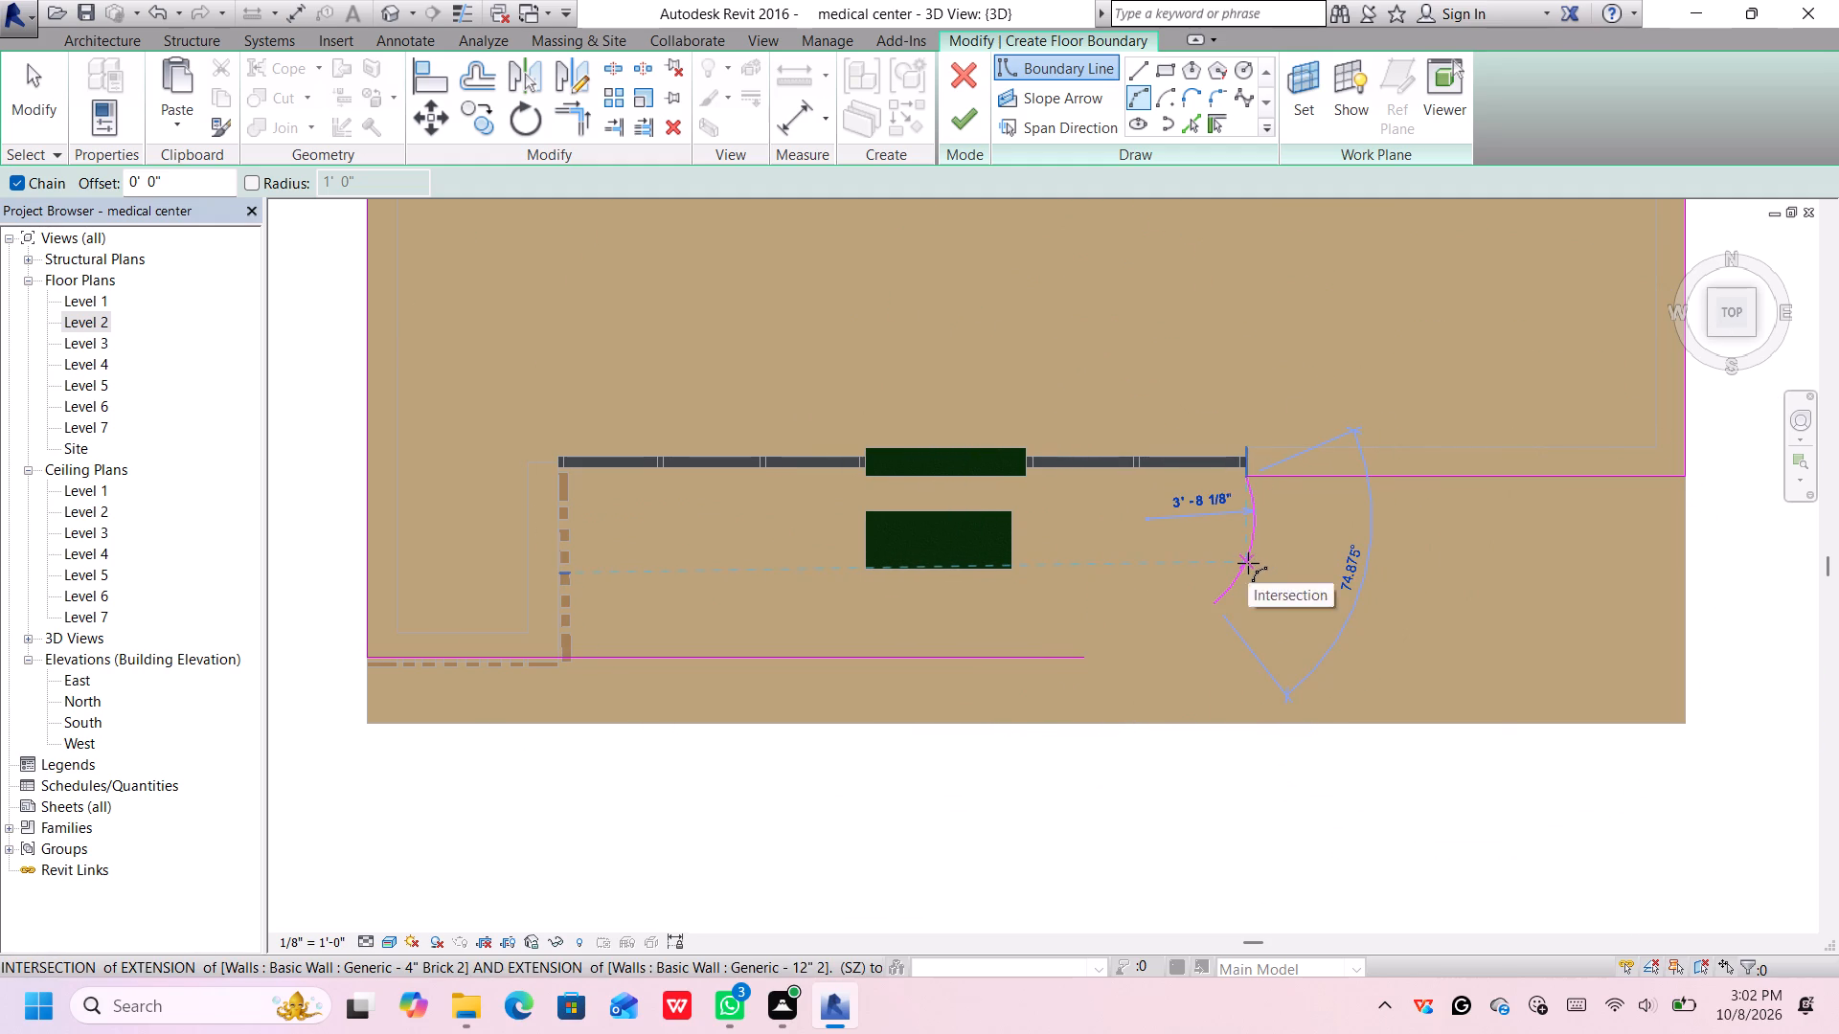
key("Escape")
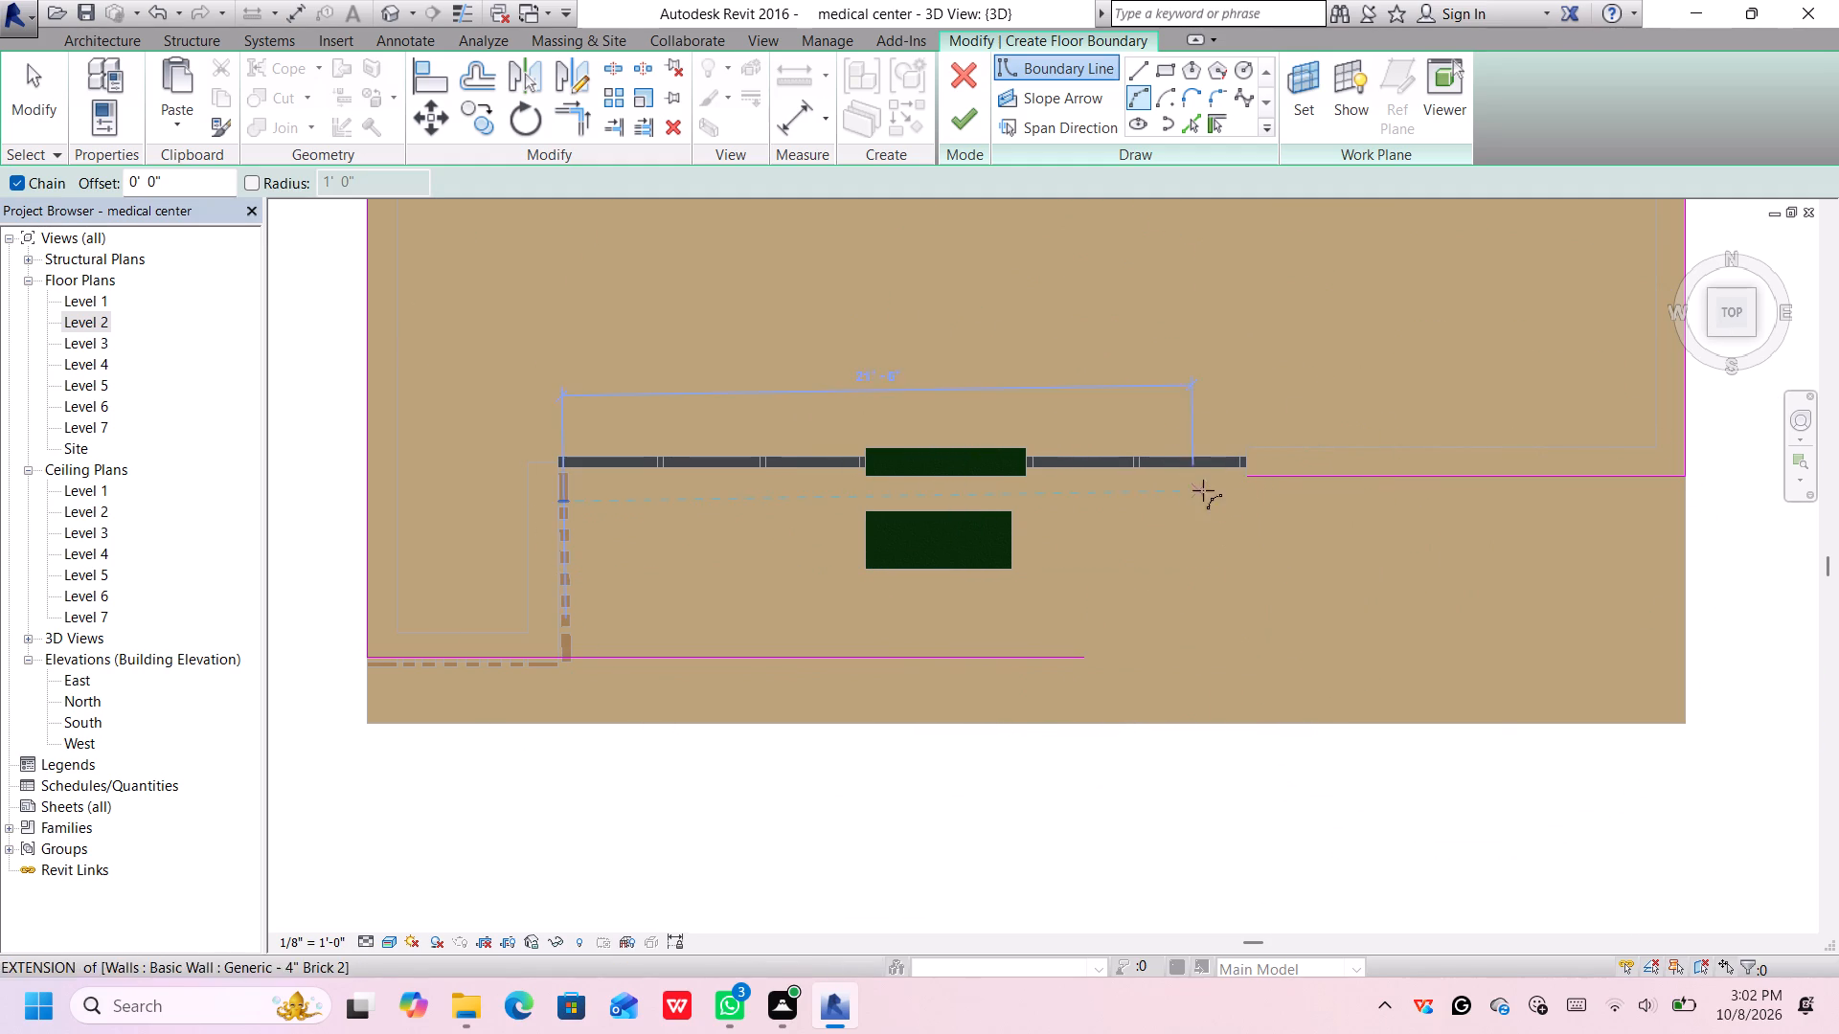
left_click(1250, 473)
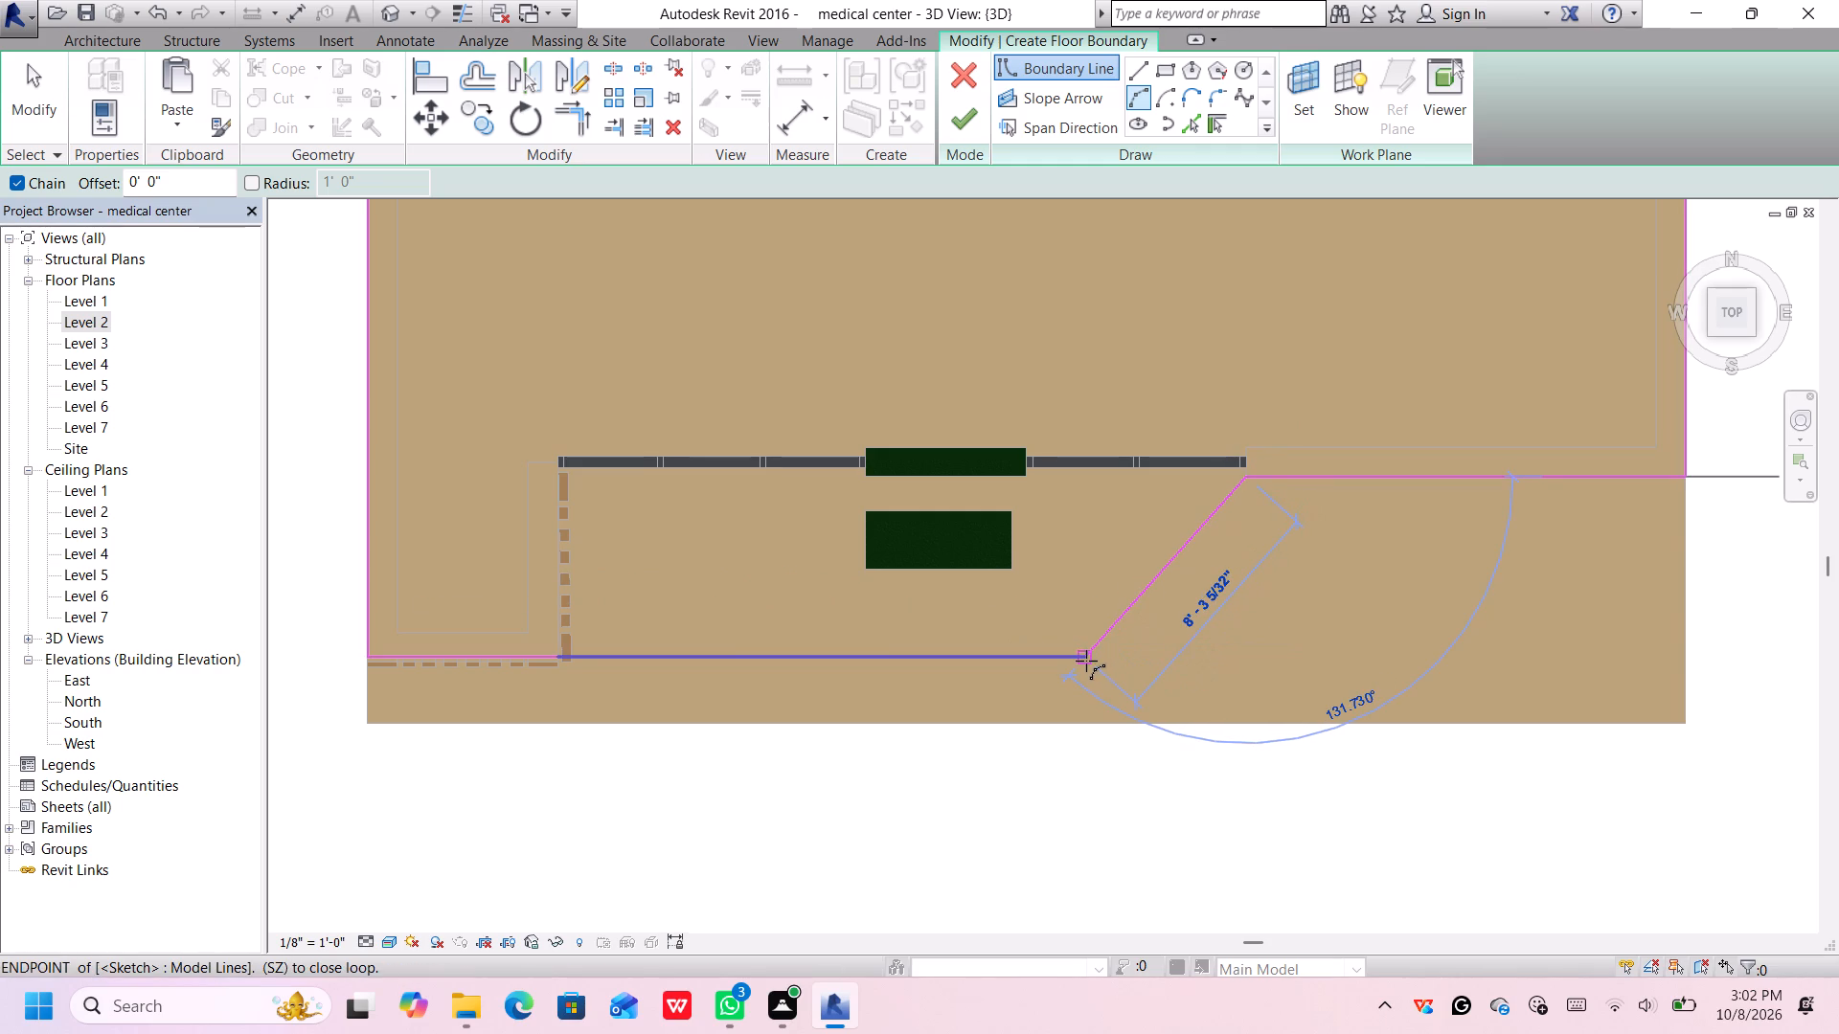
left_click(1082, 657)
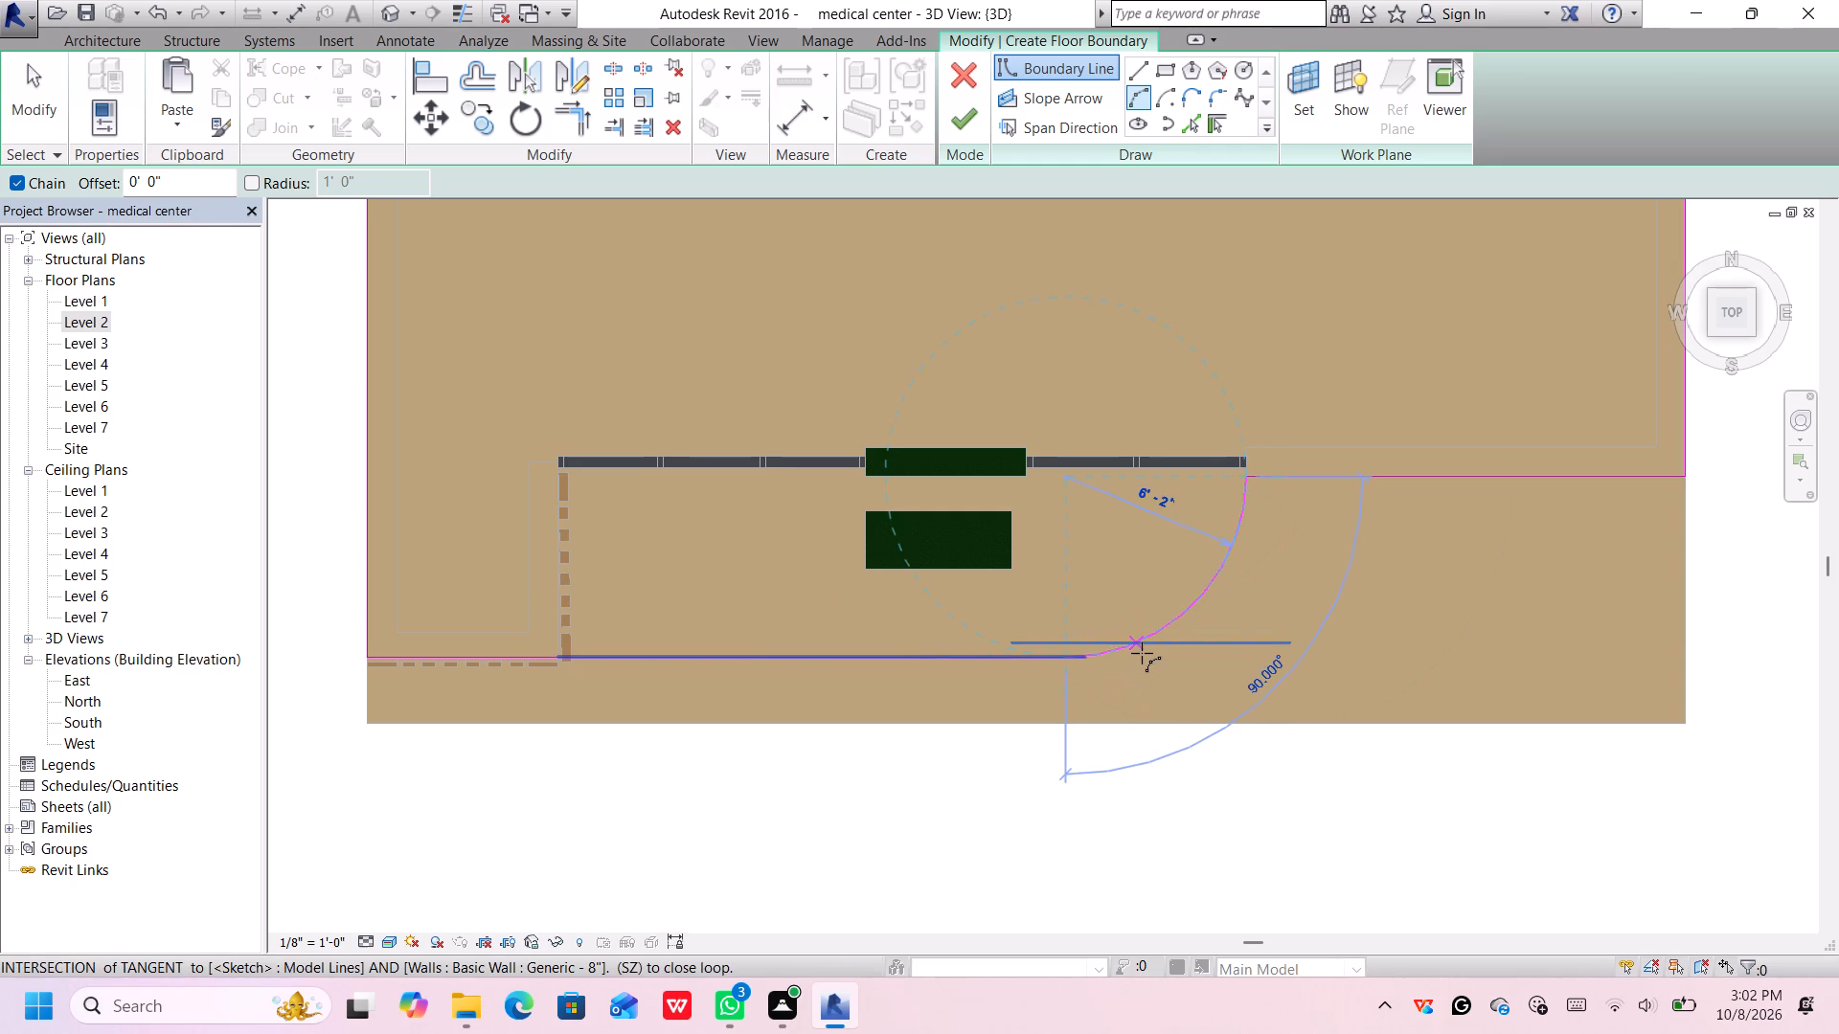
left_click(1140, 653)
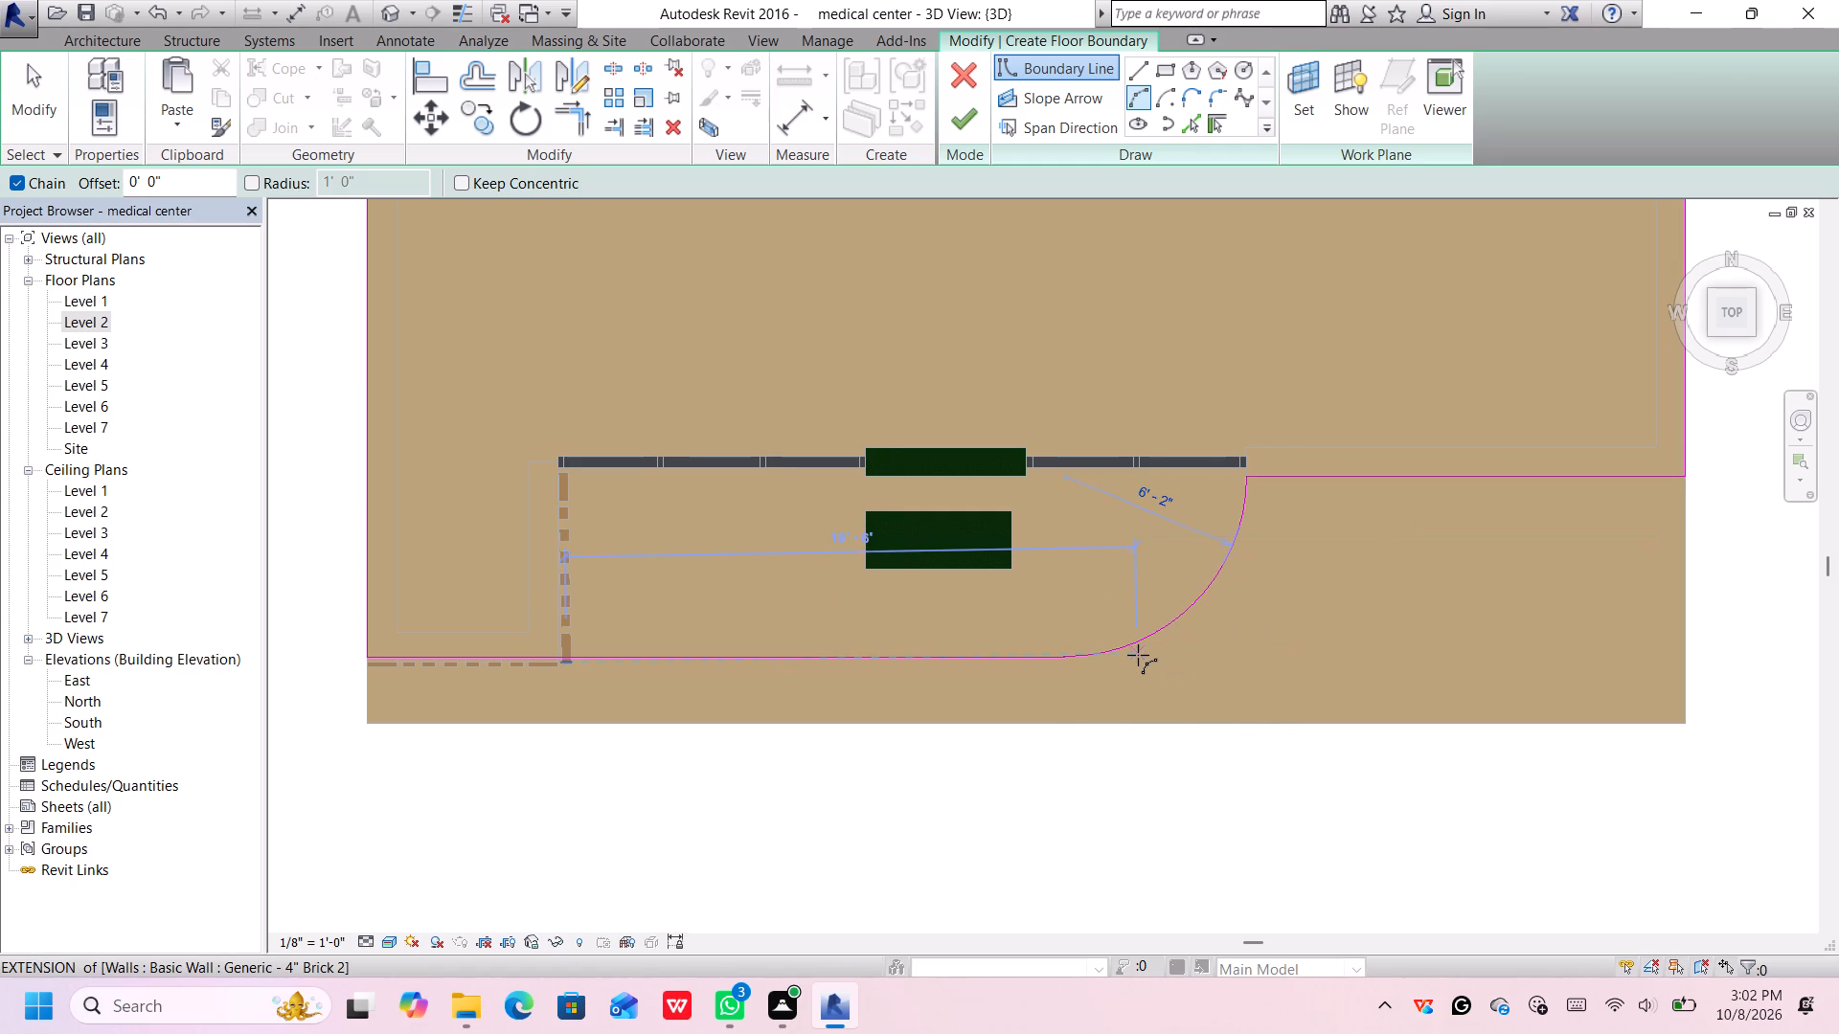
scroll(1138, 655, "up", 1)
scroll(1138, 655, "down", 4)
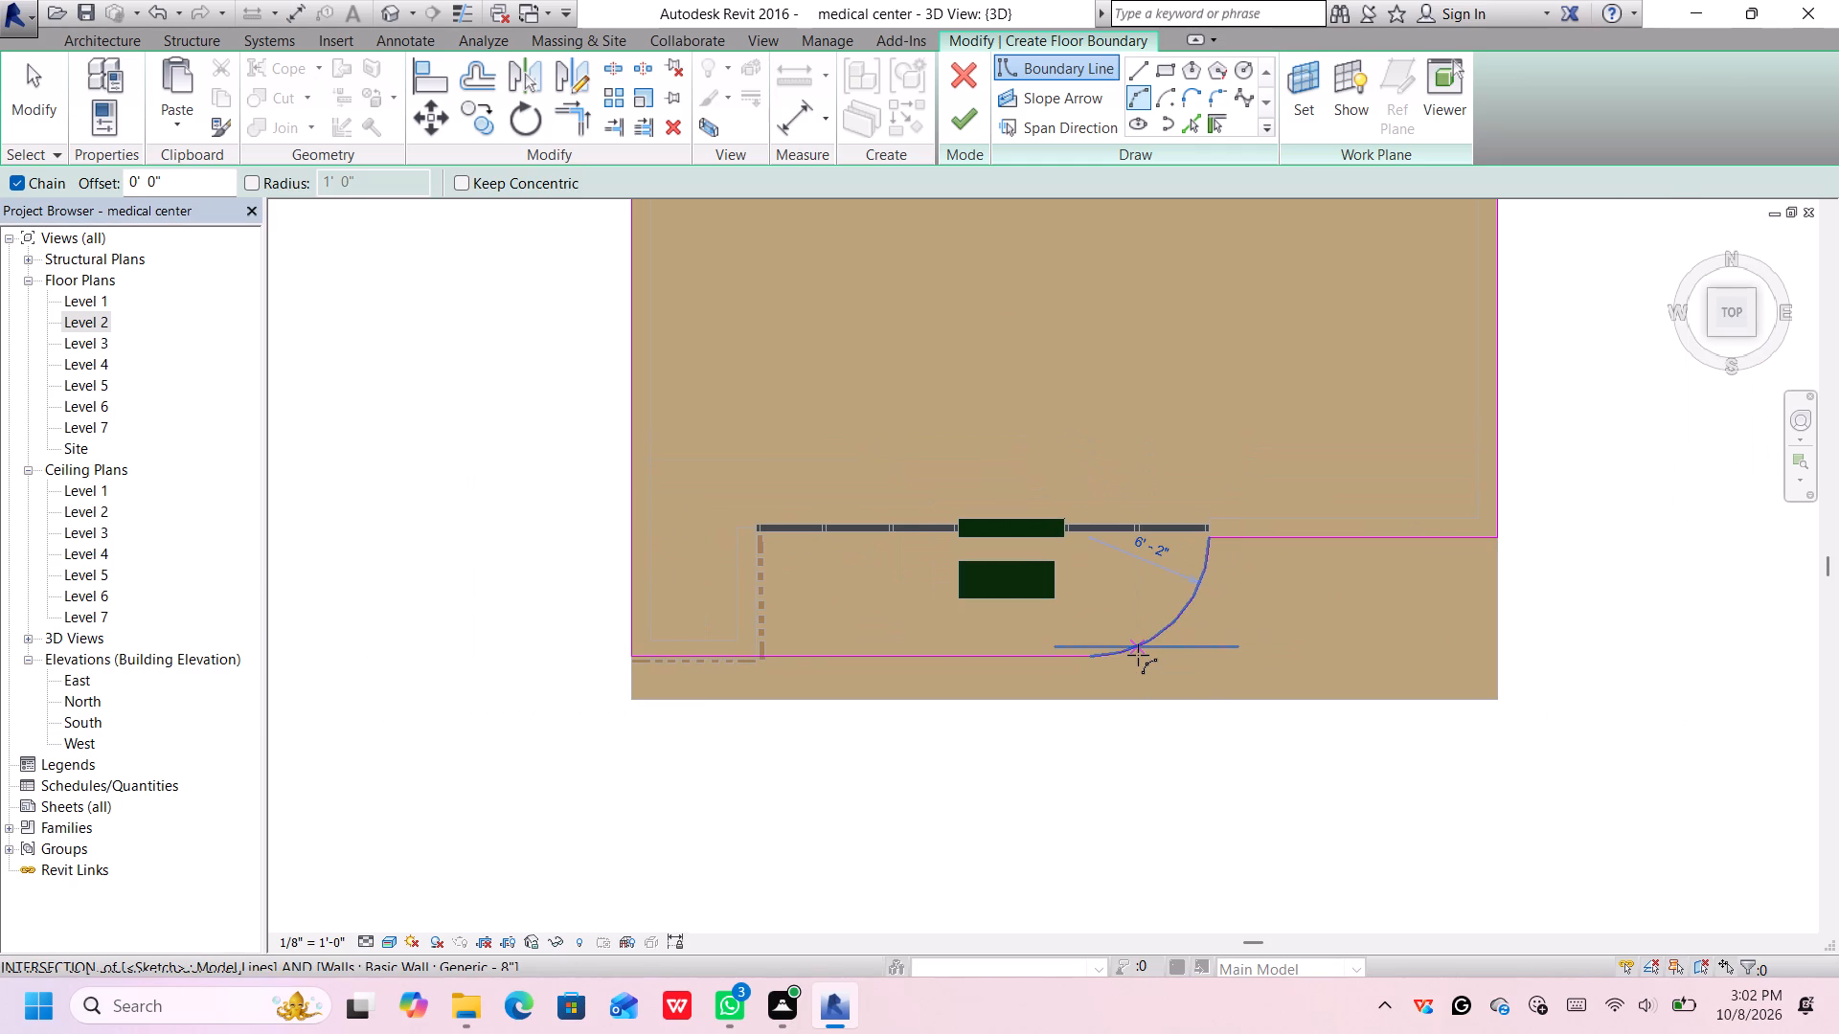
key("Escape")
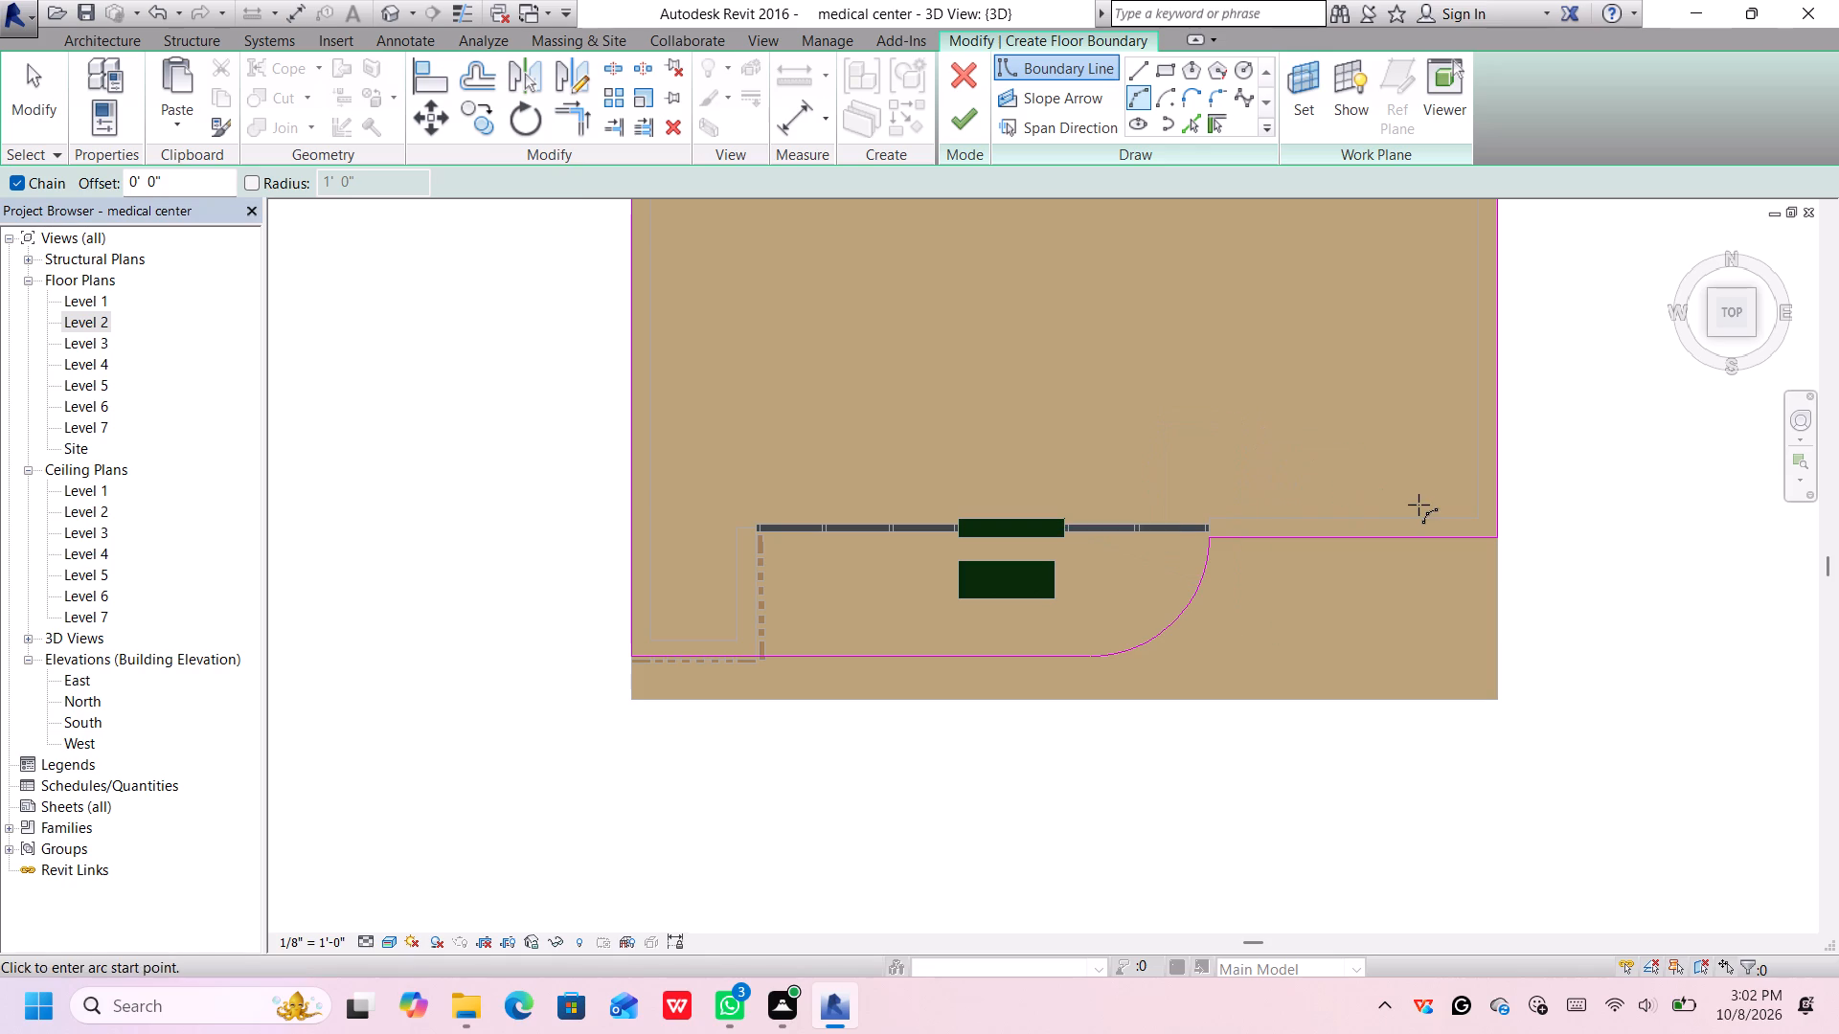
middle_click_drag(1542, 483, 1447, 549)
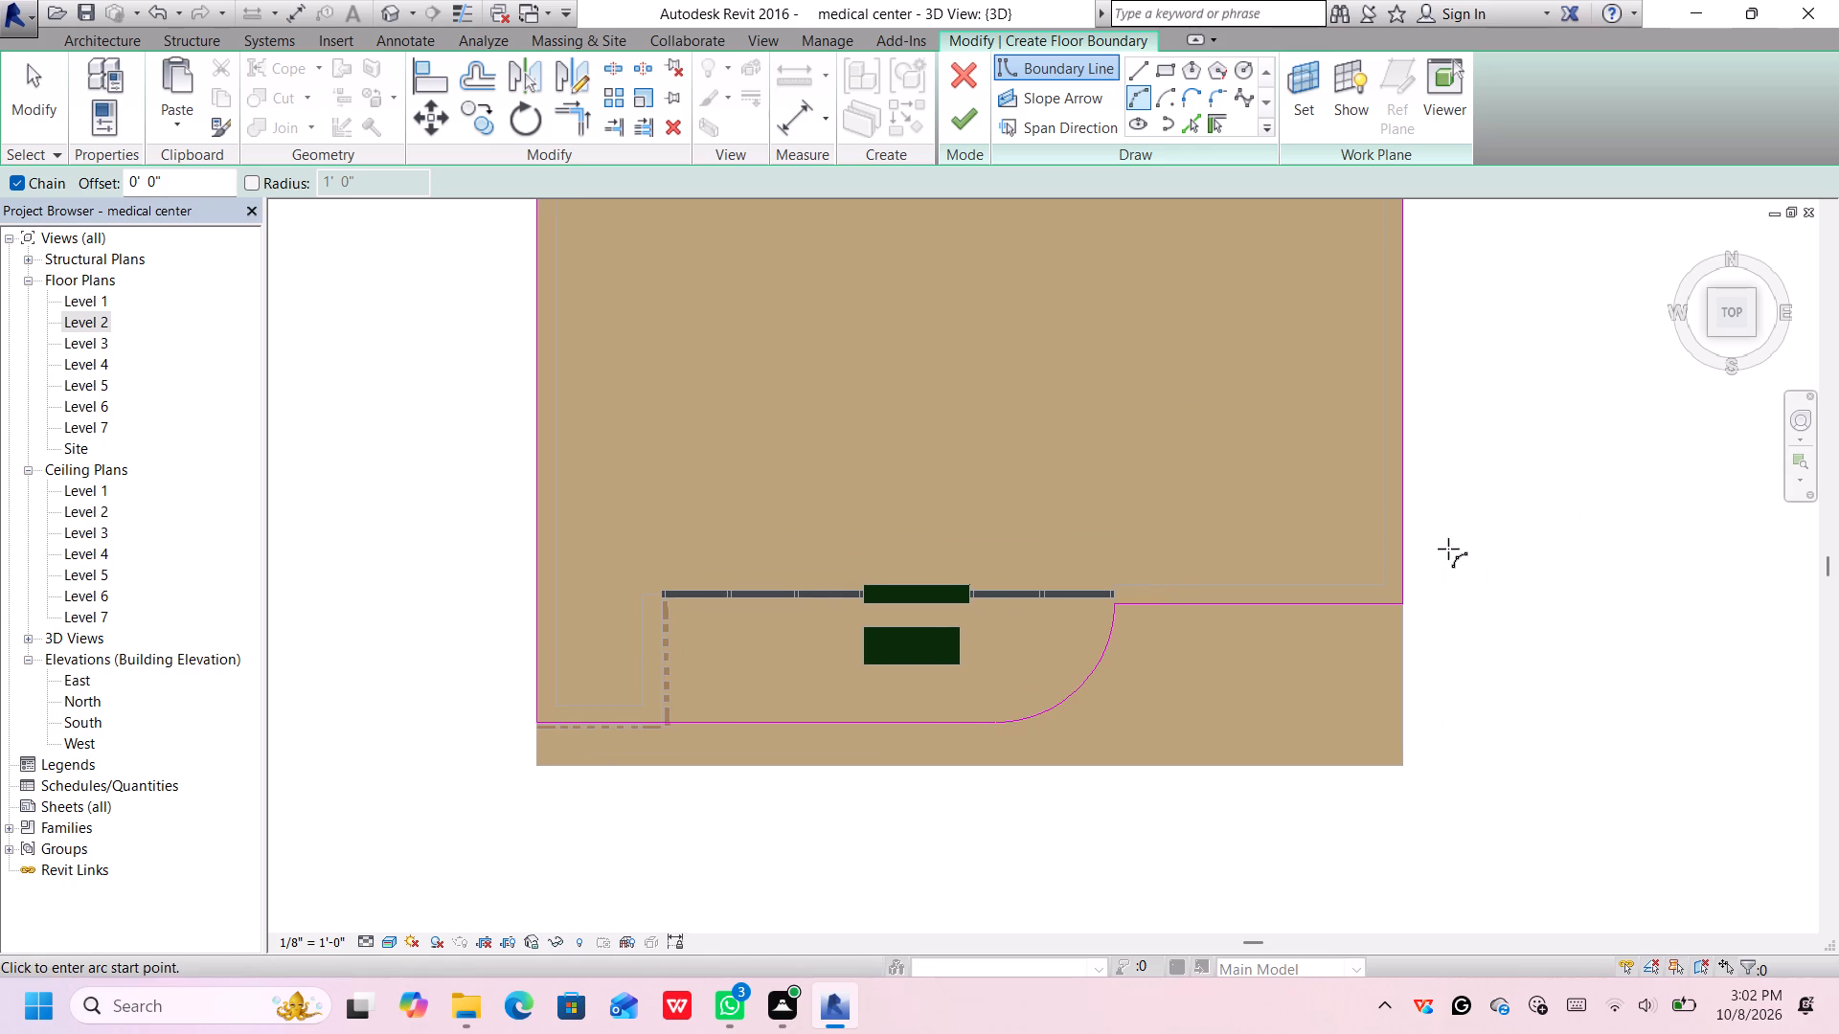
key("Escape")
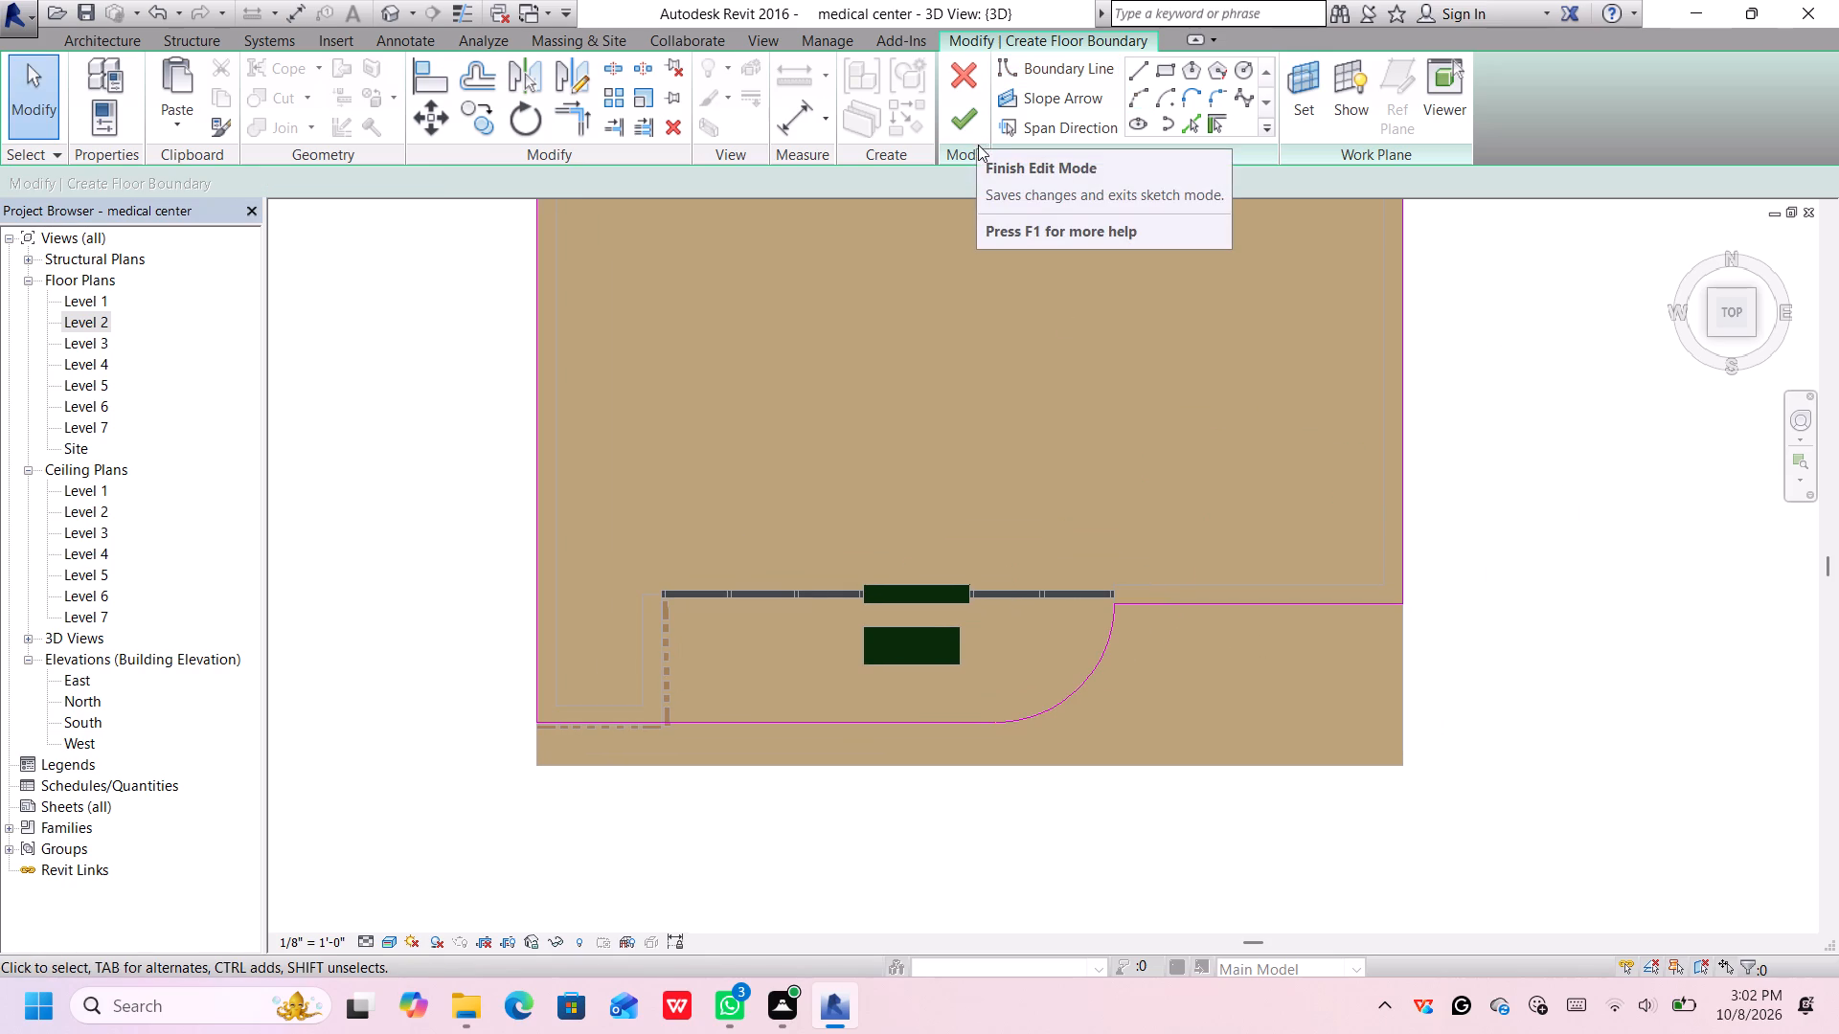
left_click(964, 128)
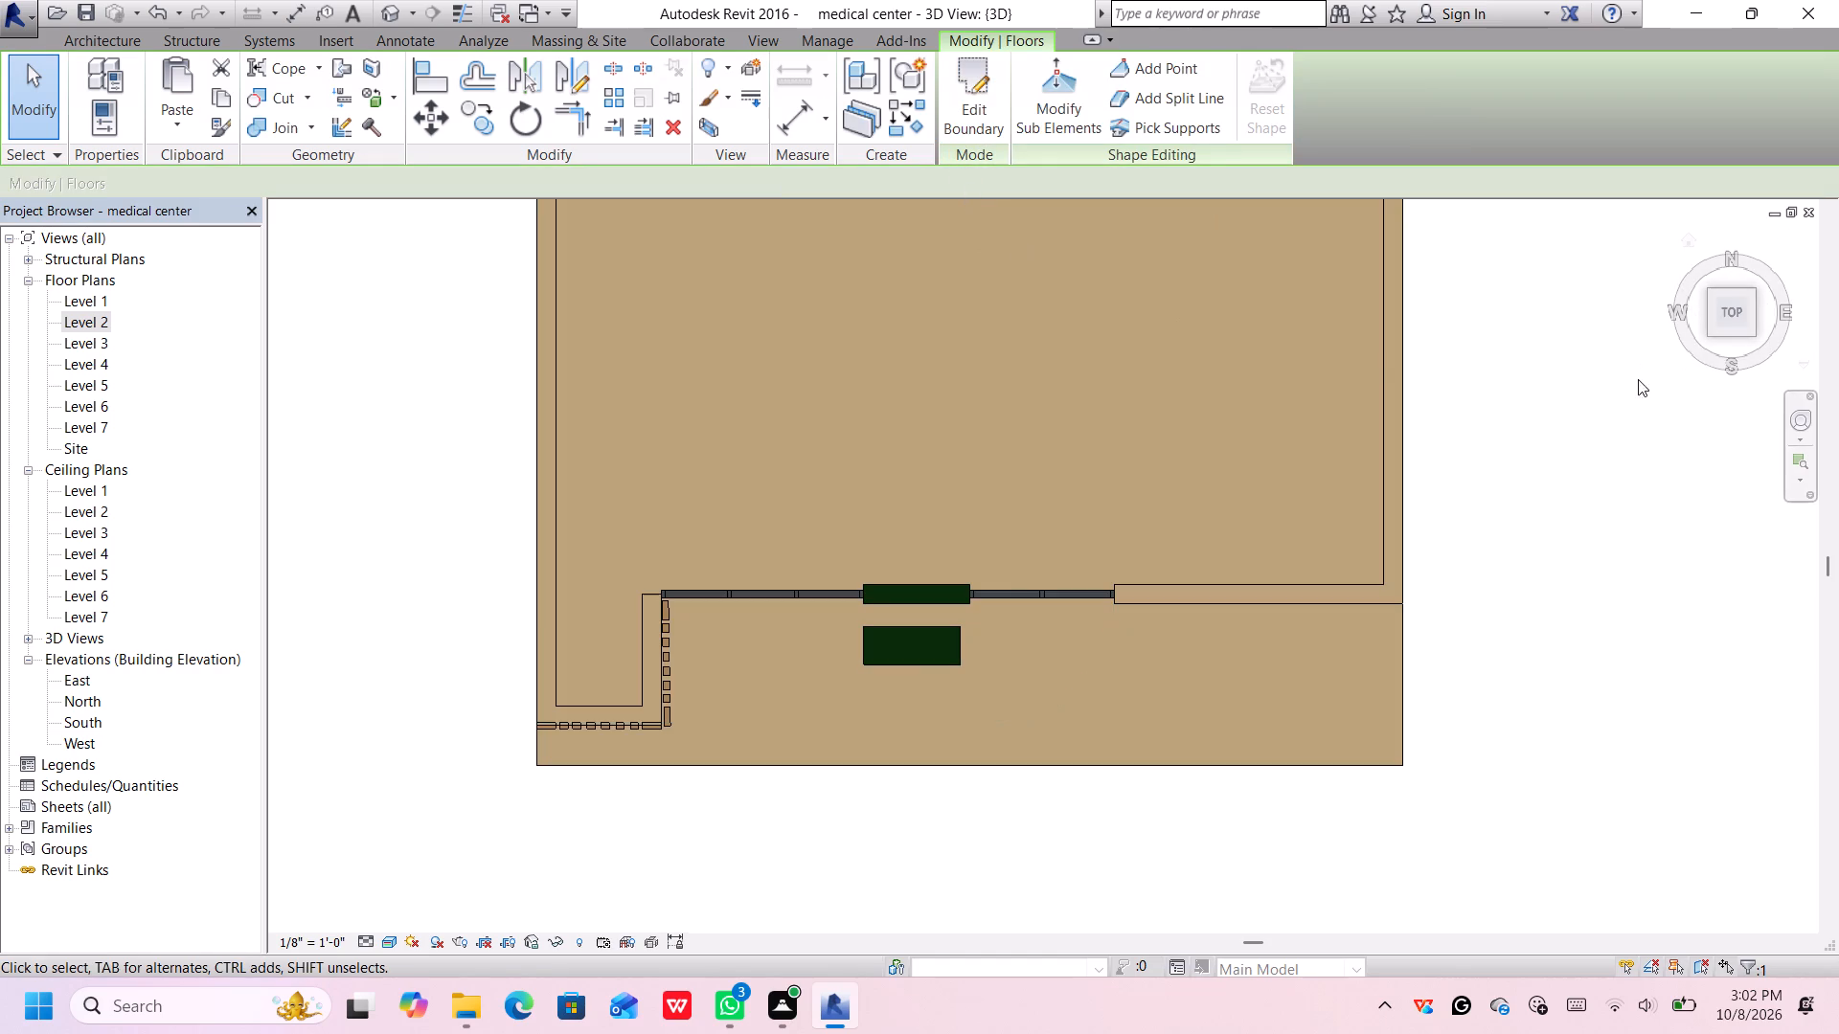
Assign the new curved-corner floor at the building's base to Level 2, then move it up to Level 3.
left_click(1712, 331)
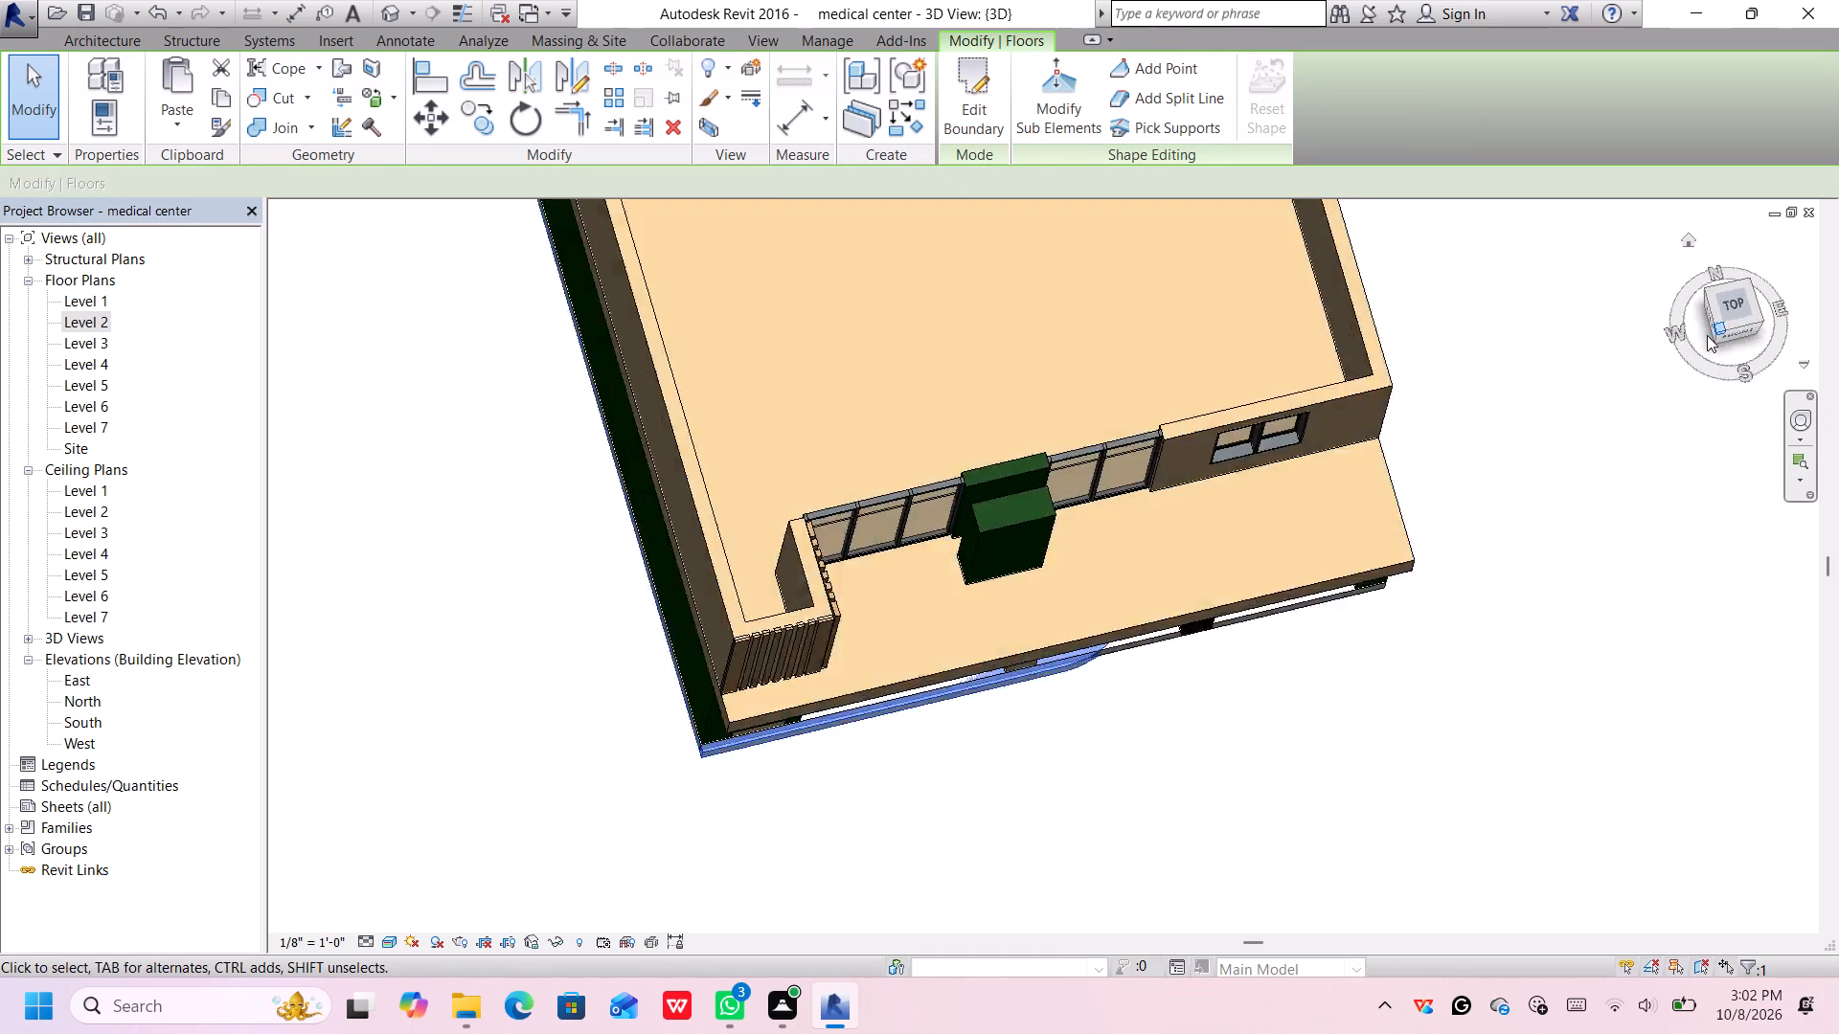
middle_click_drag(1588, 396, 1445, 420)
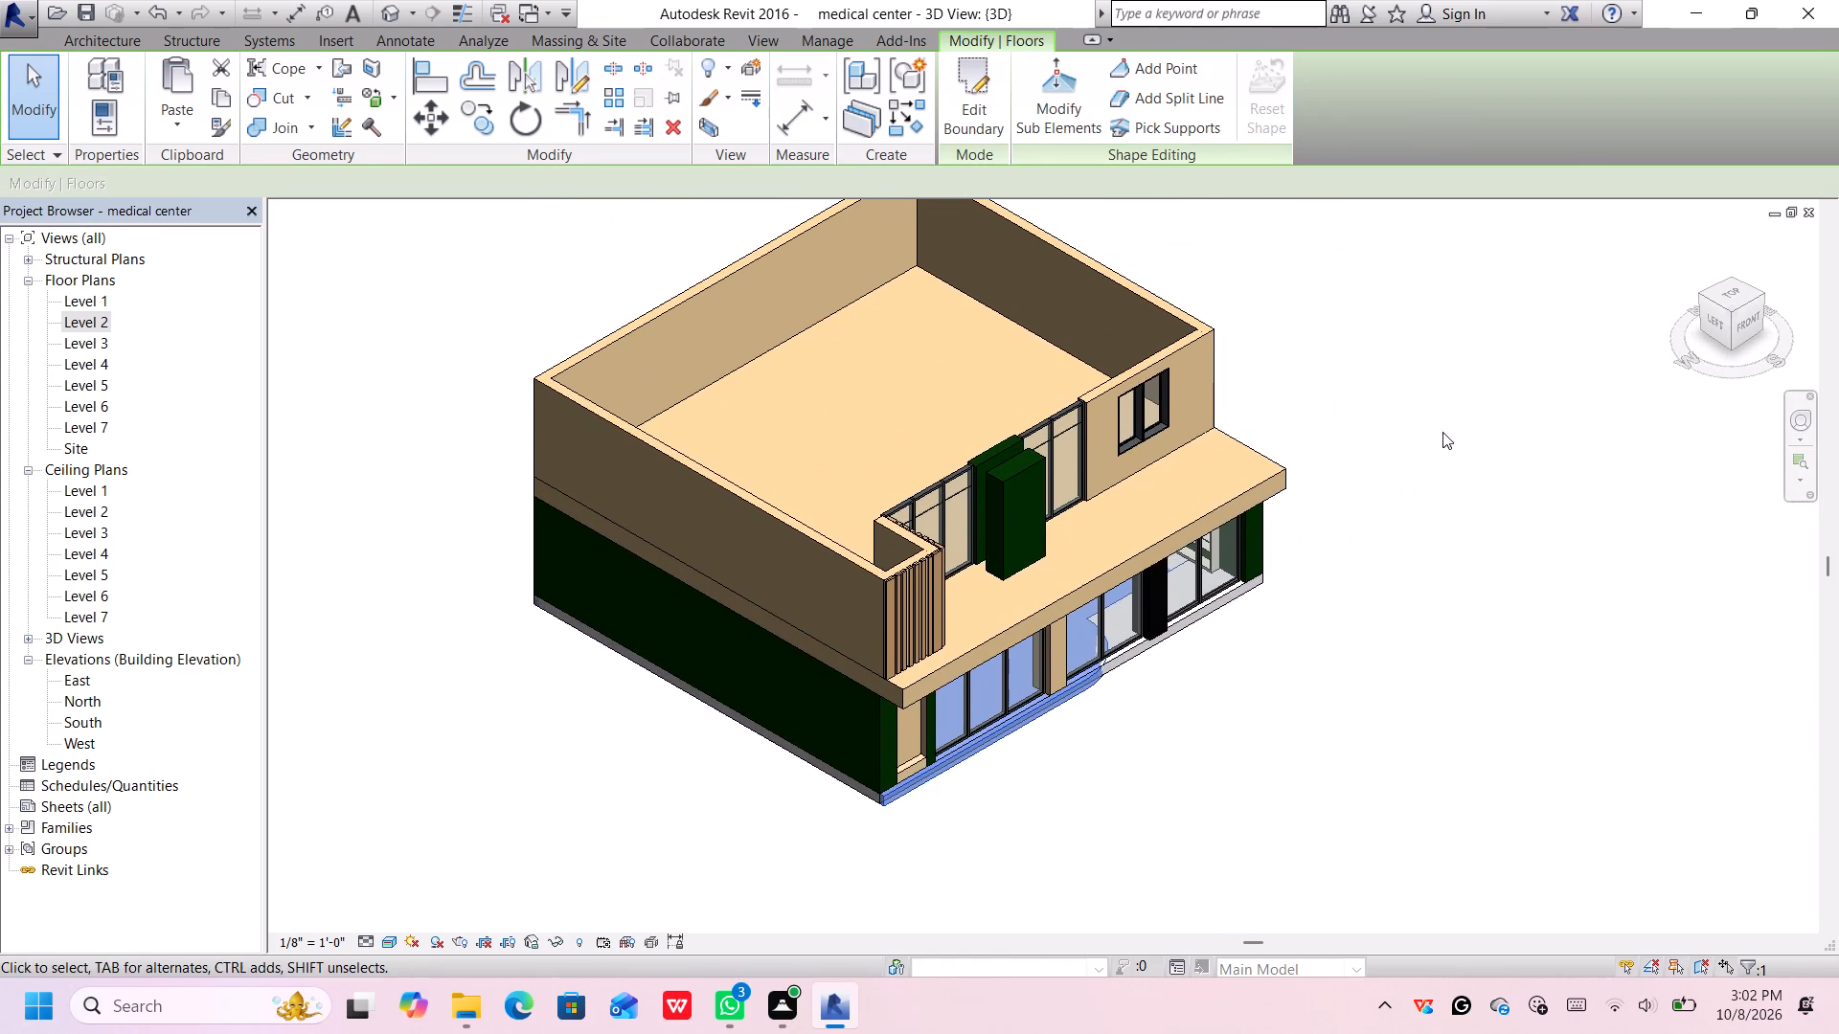
scroll(1045, 717, "up", 3)
left_click(1044, 715)
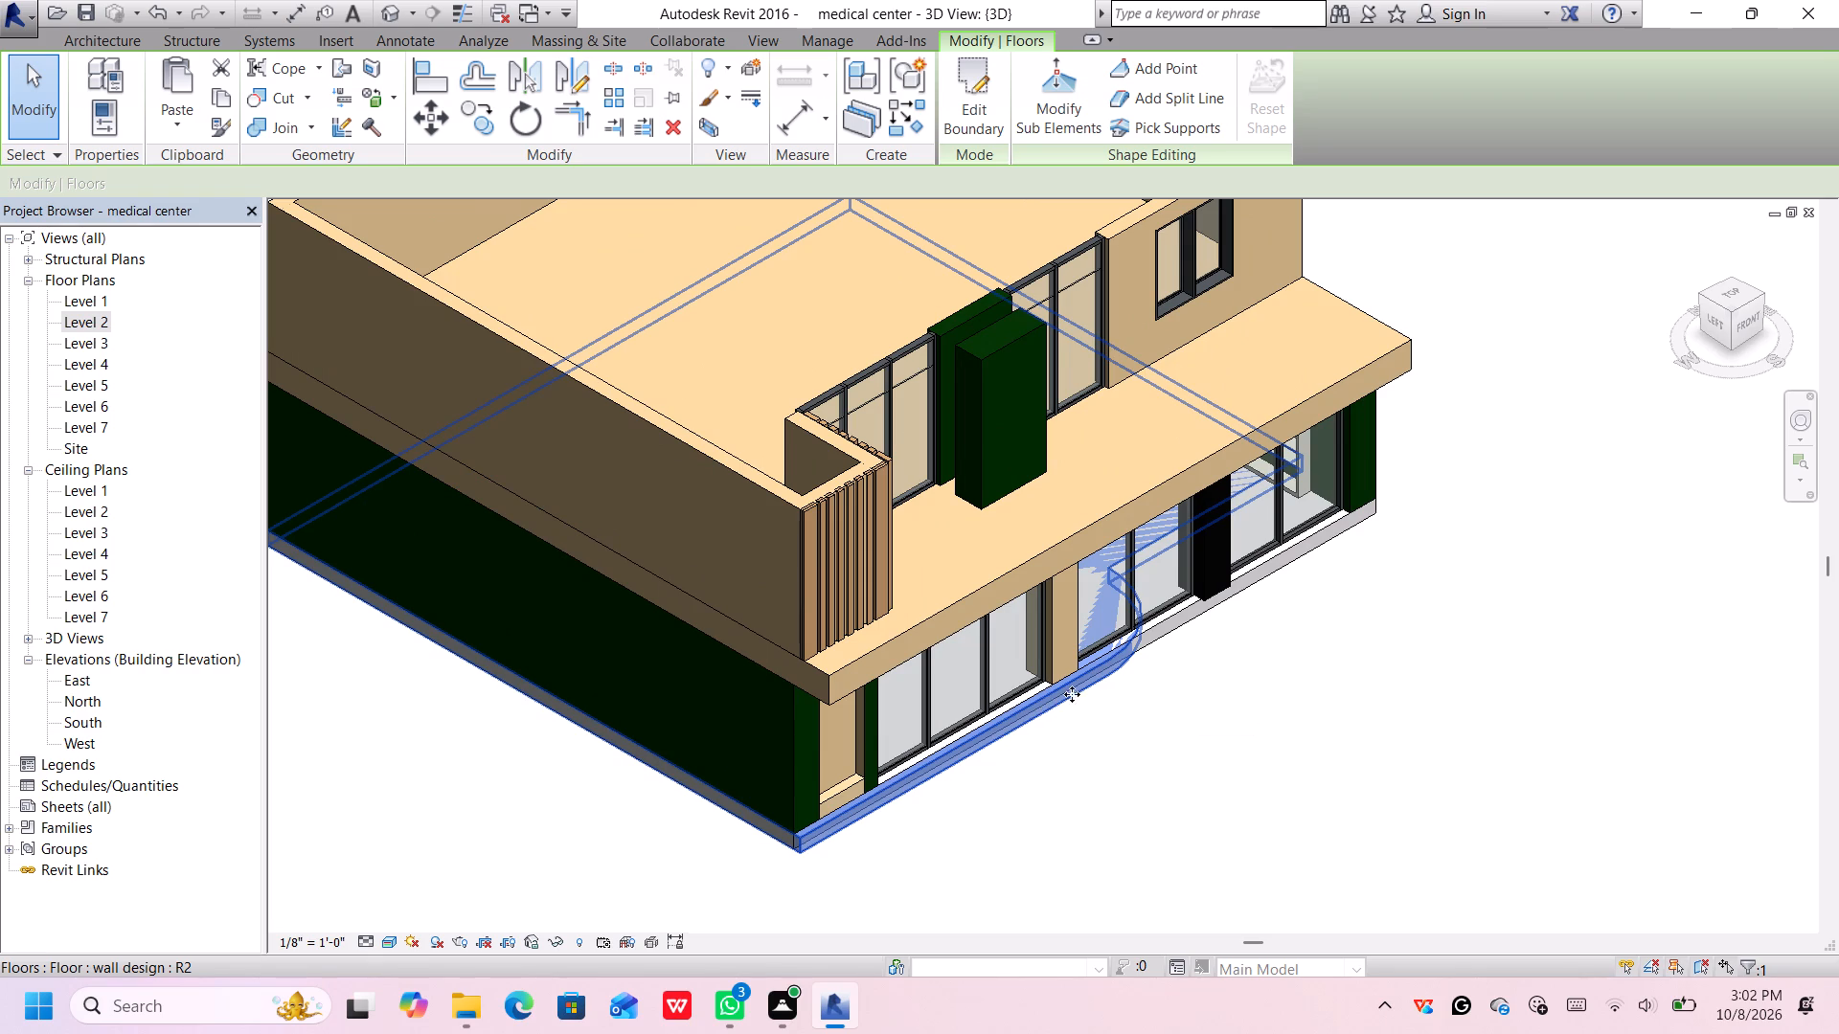
left_click(1098, 675)
right_click(1101, 679)
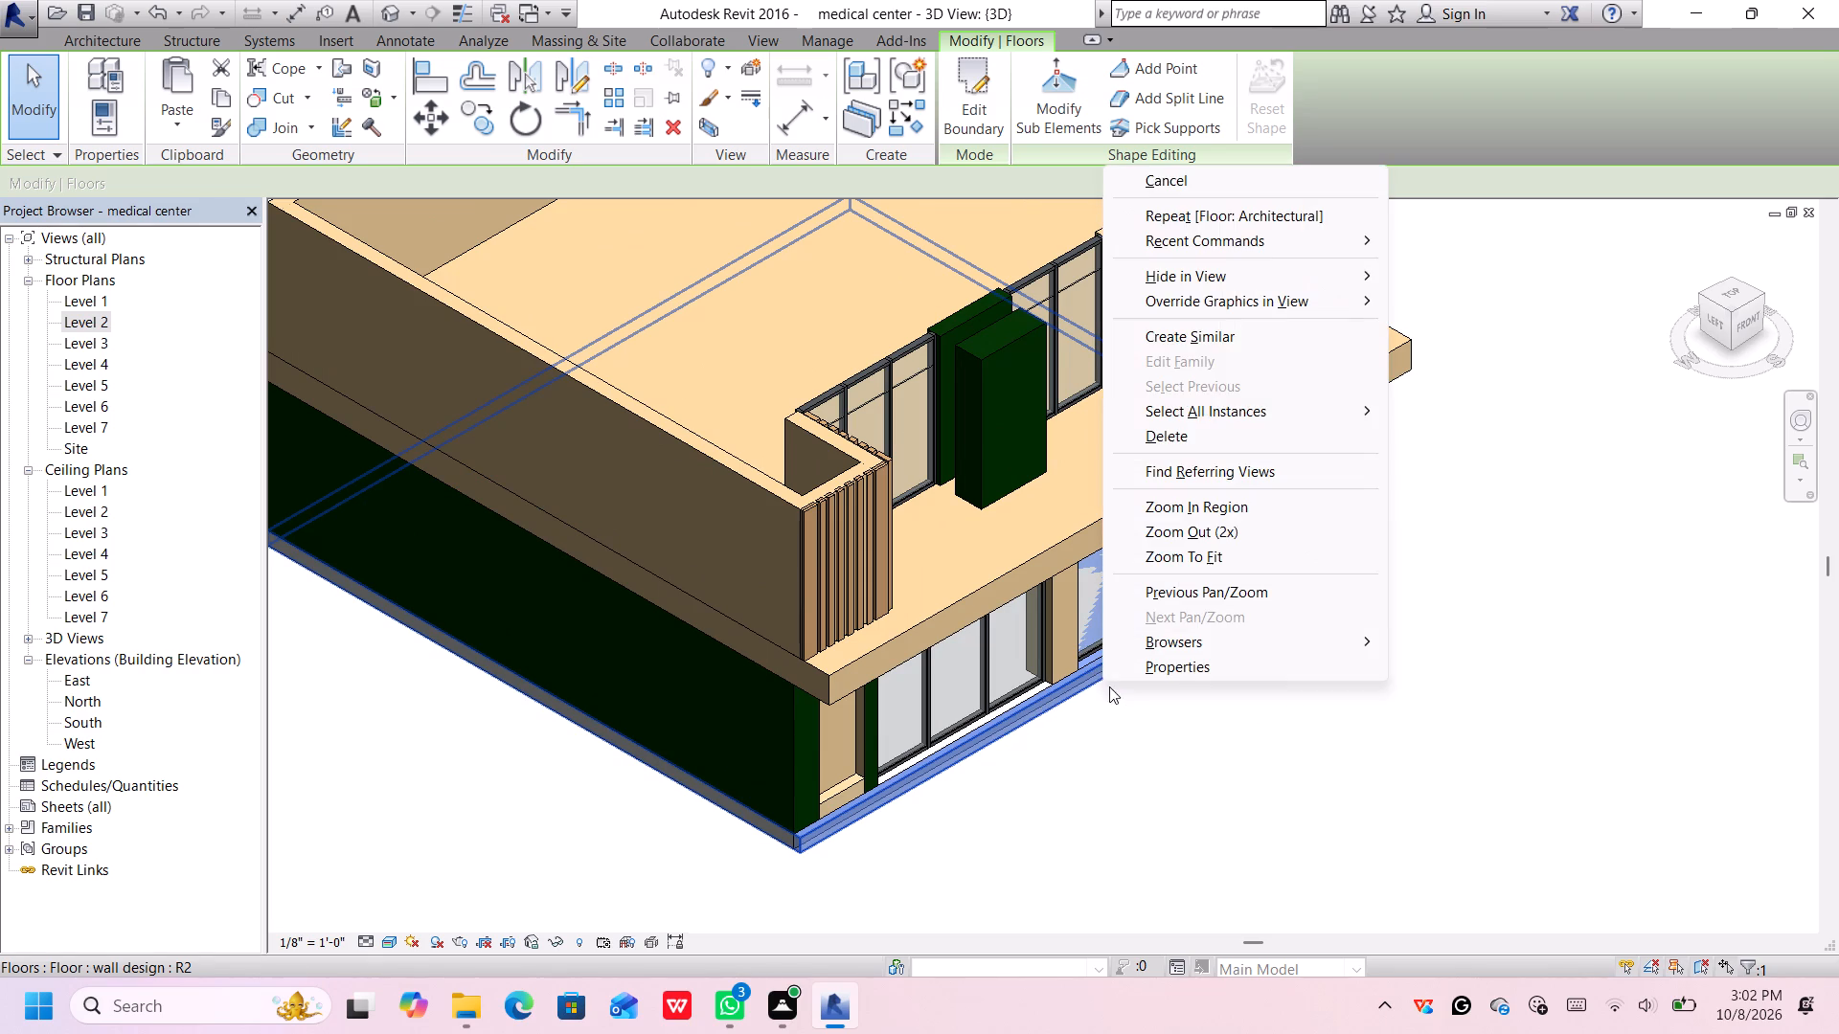
left_click(1151, 674)
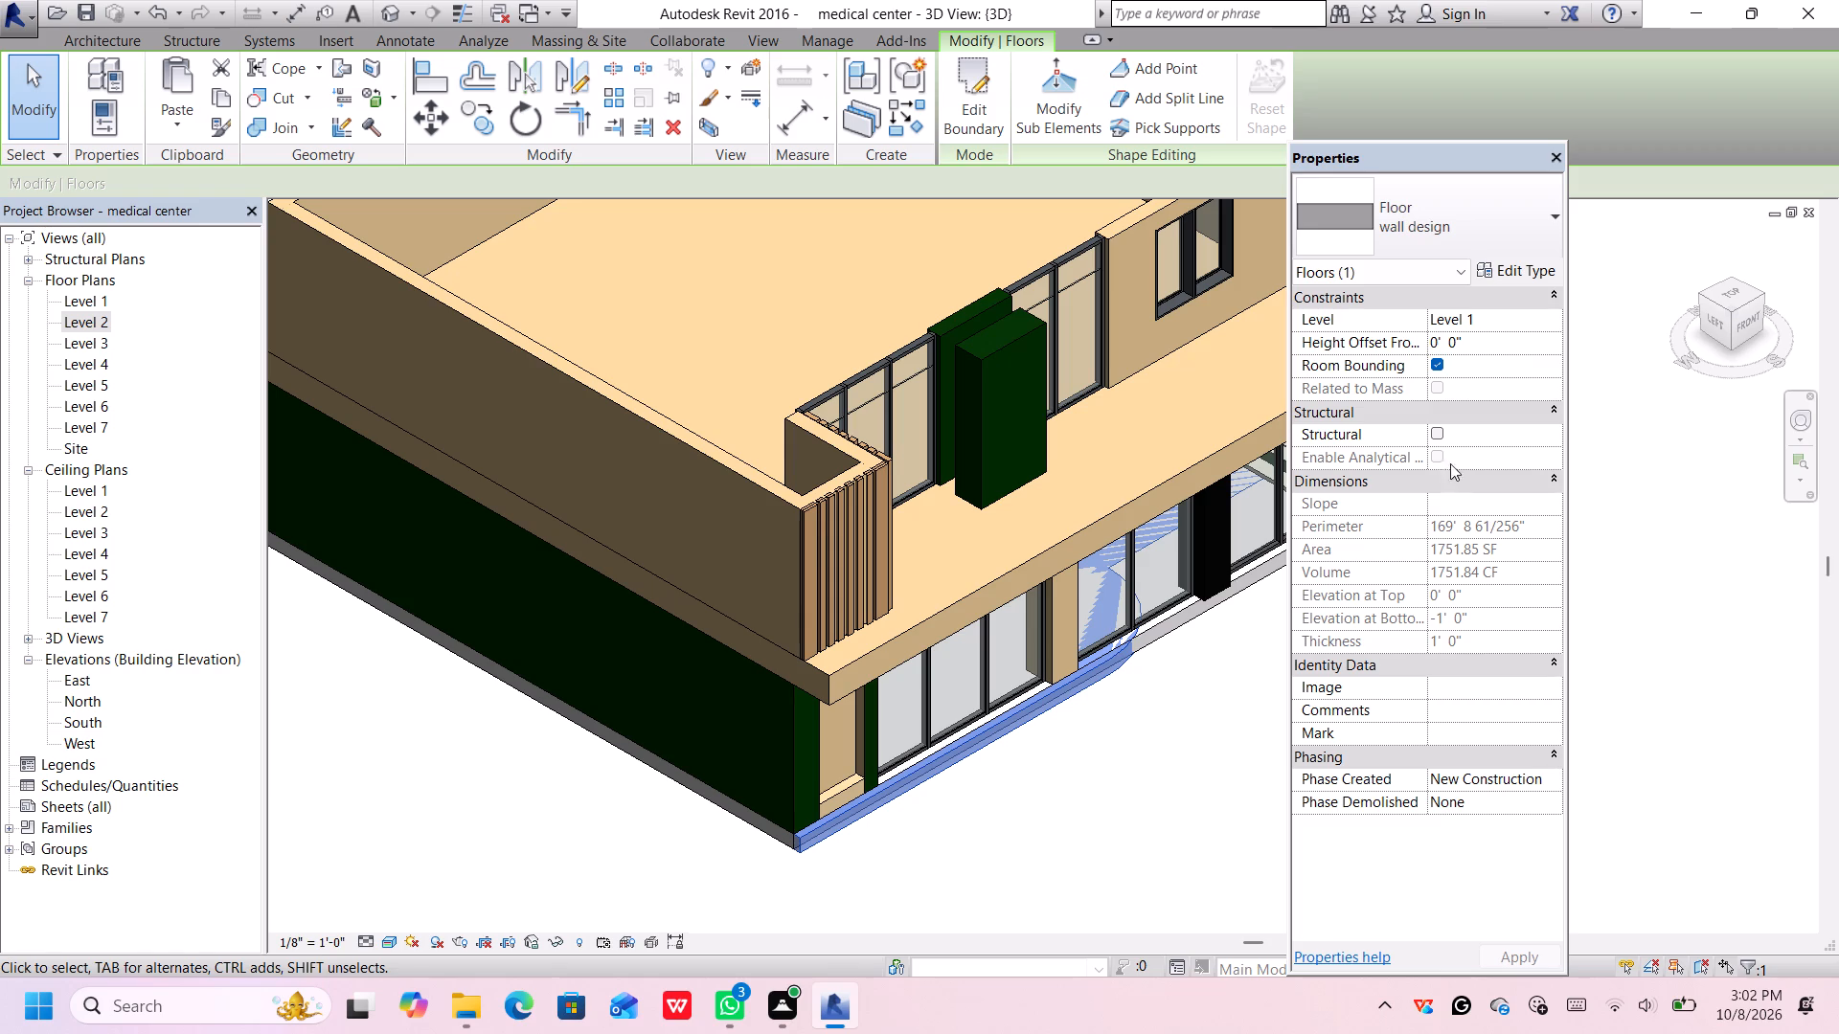
left_click(1493, 318)
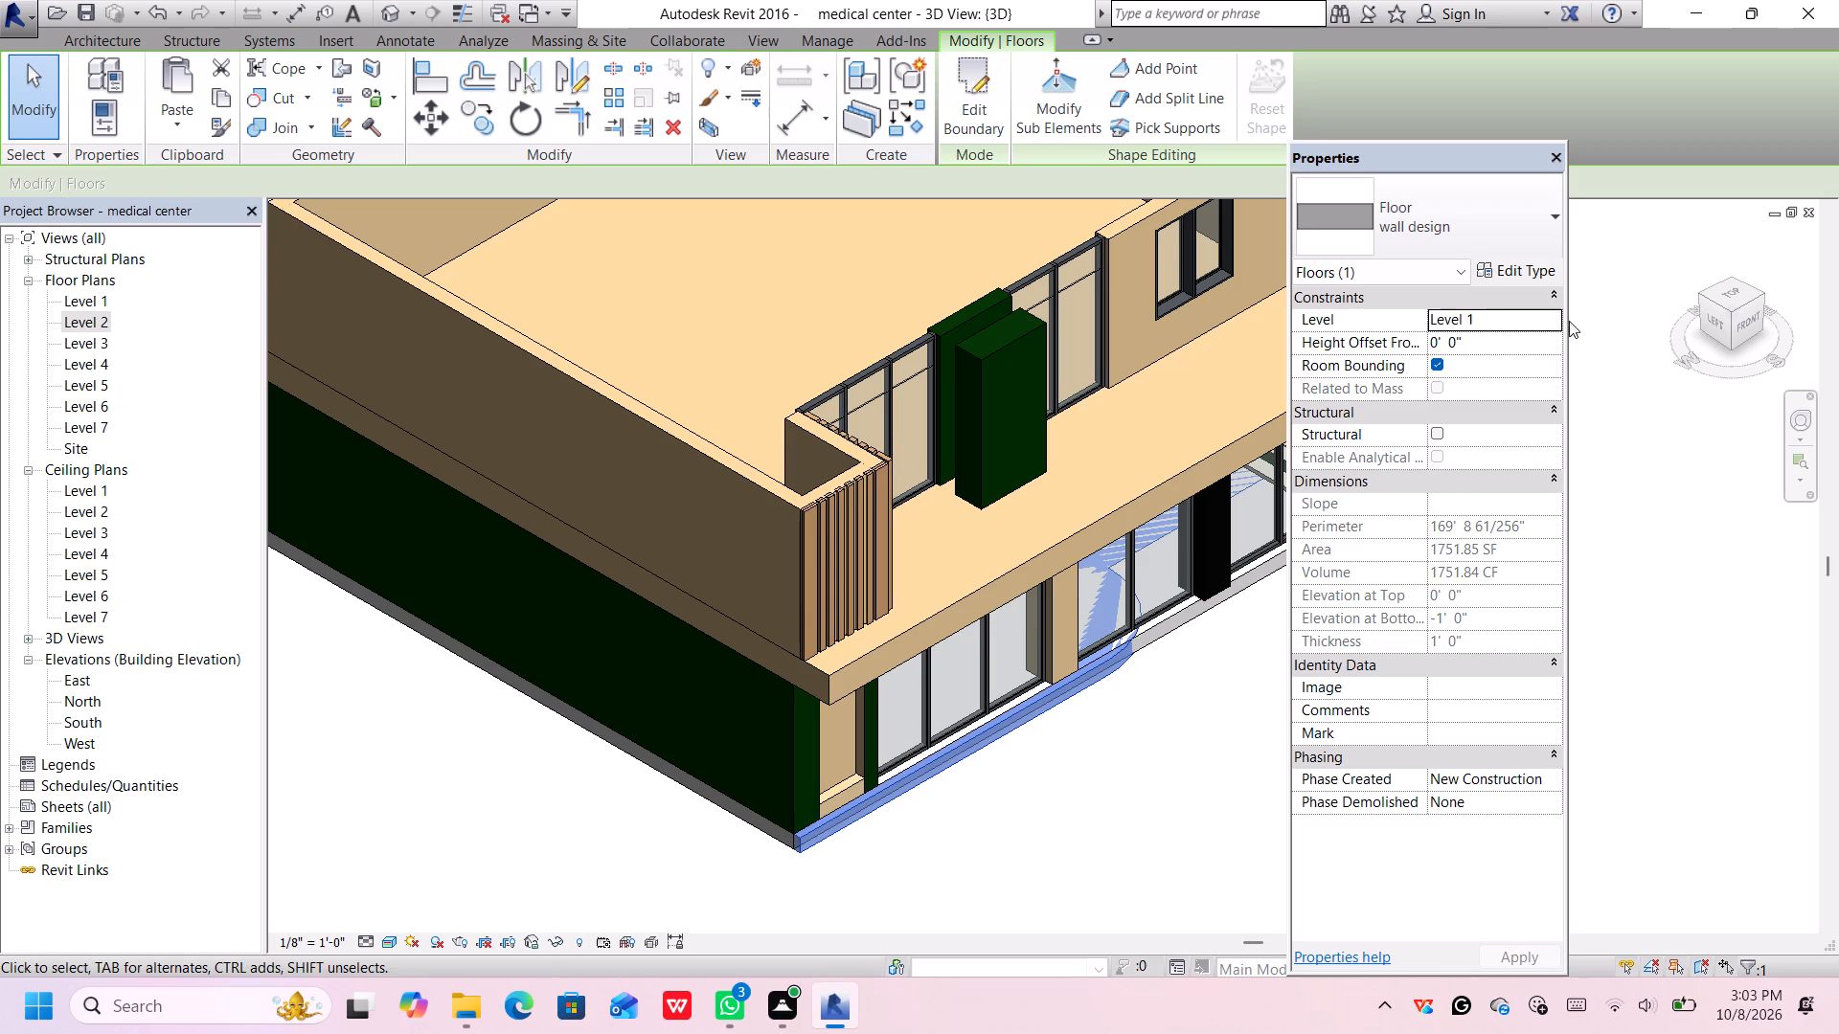
left_click(1548, 327)
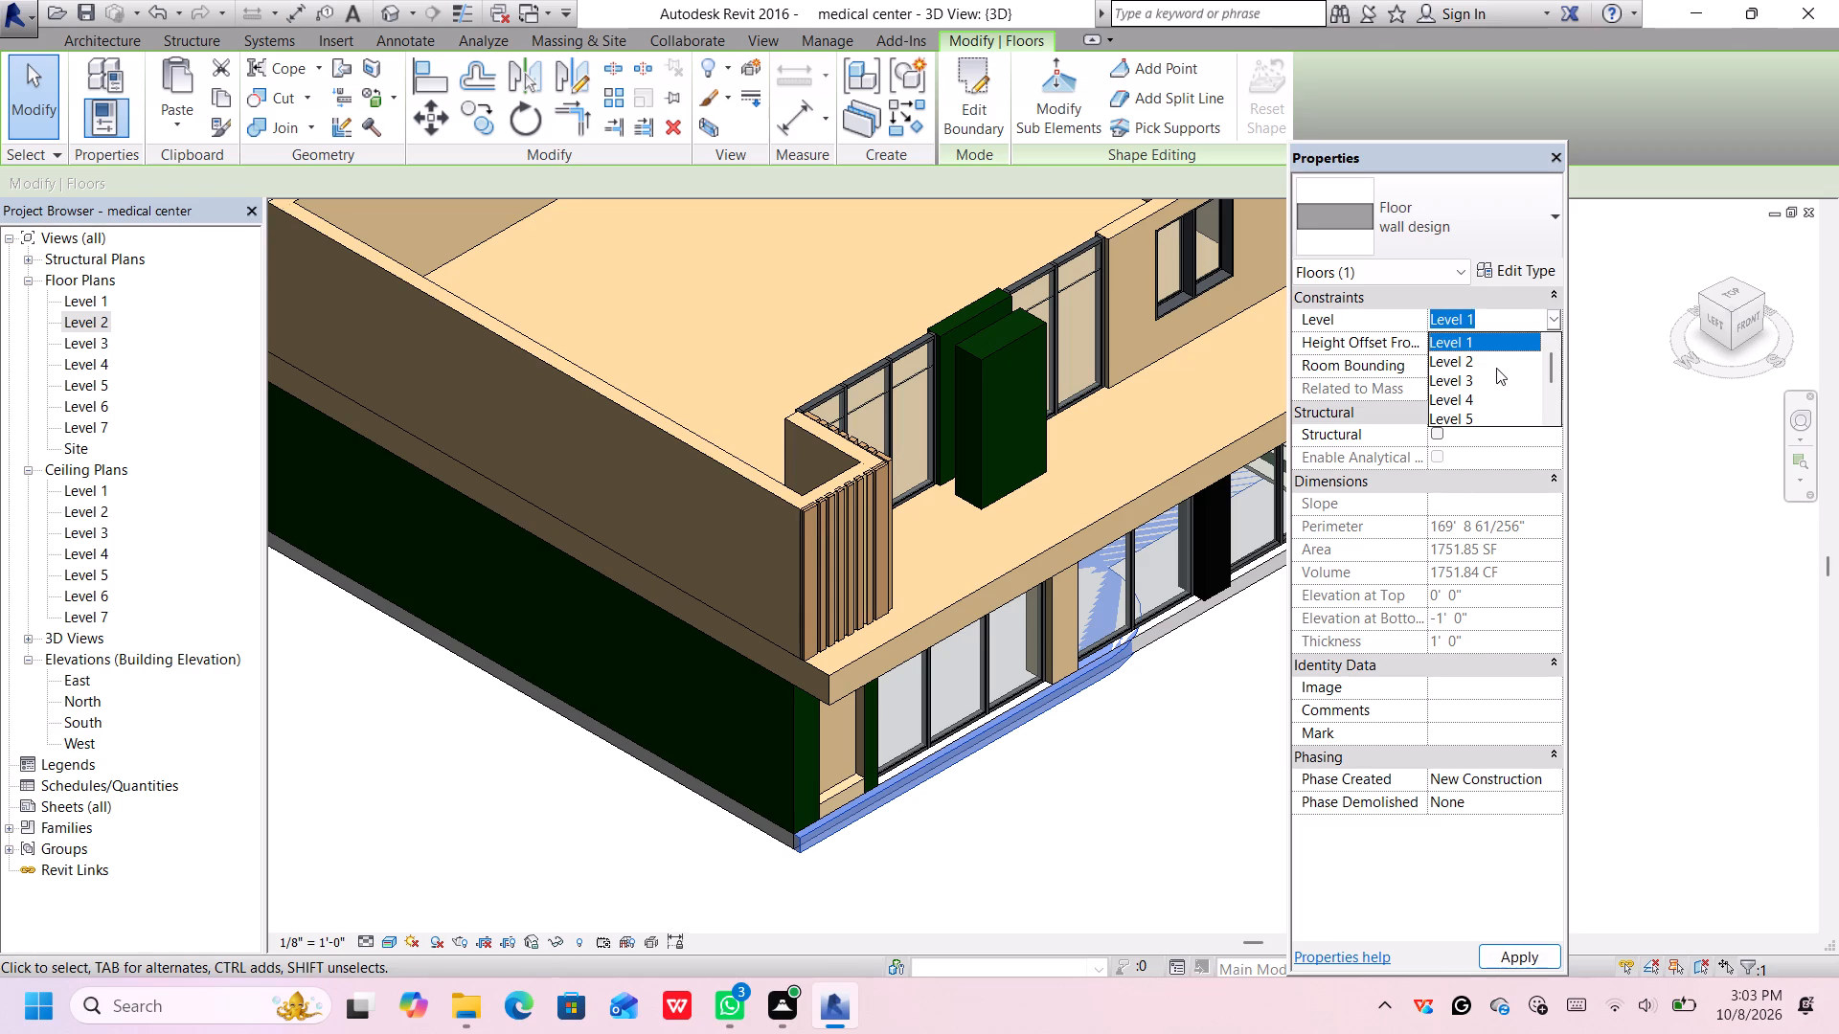
left_click(1491, 374)
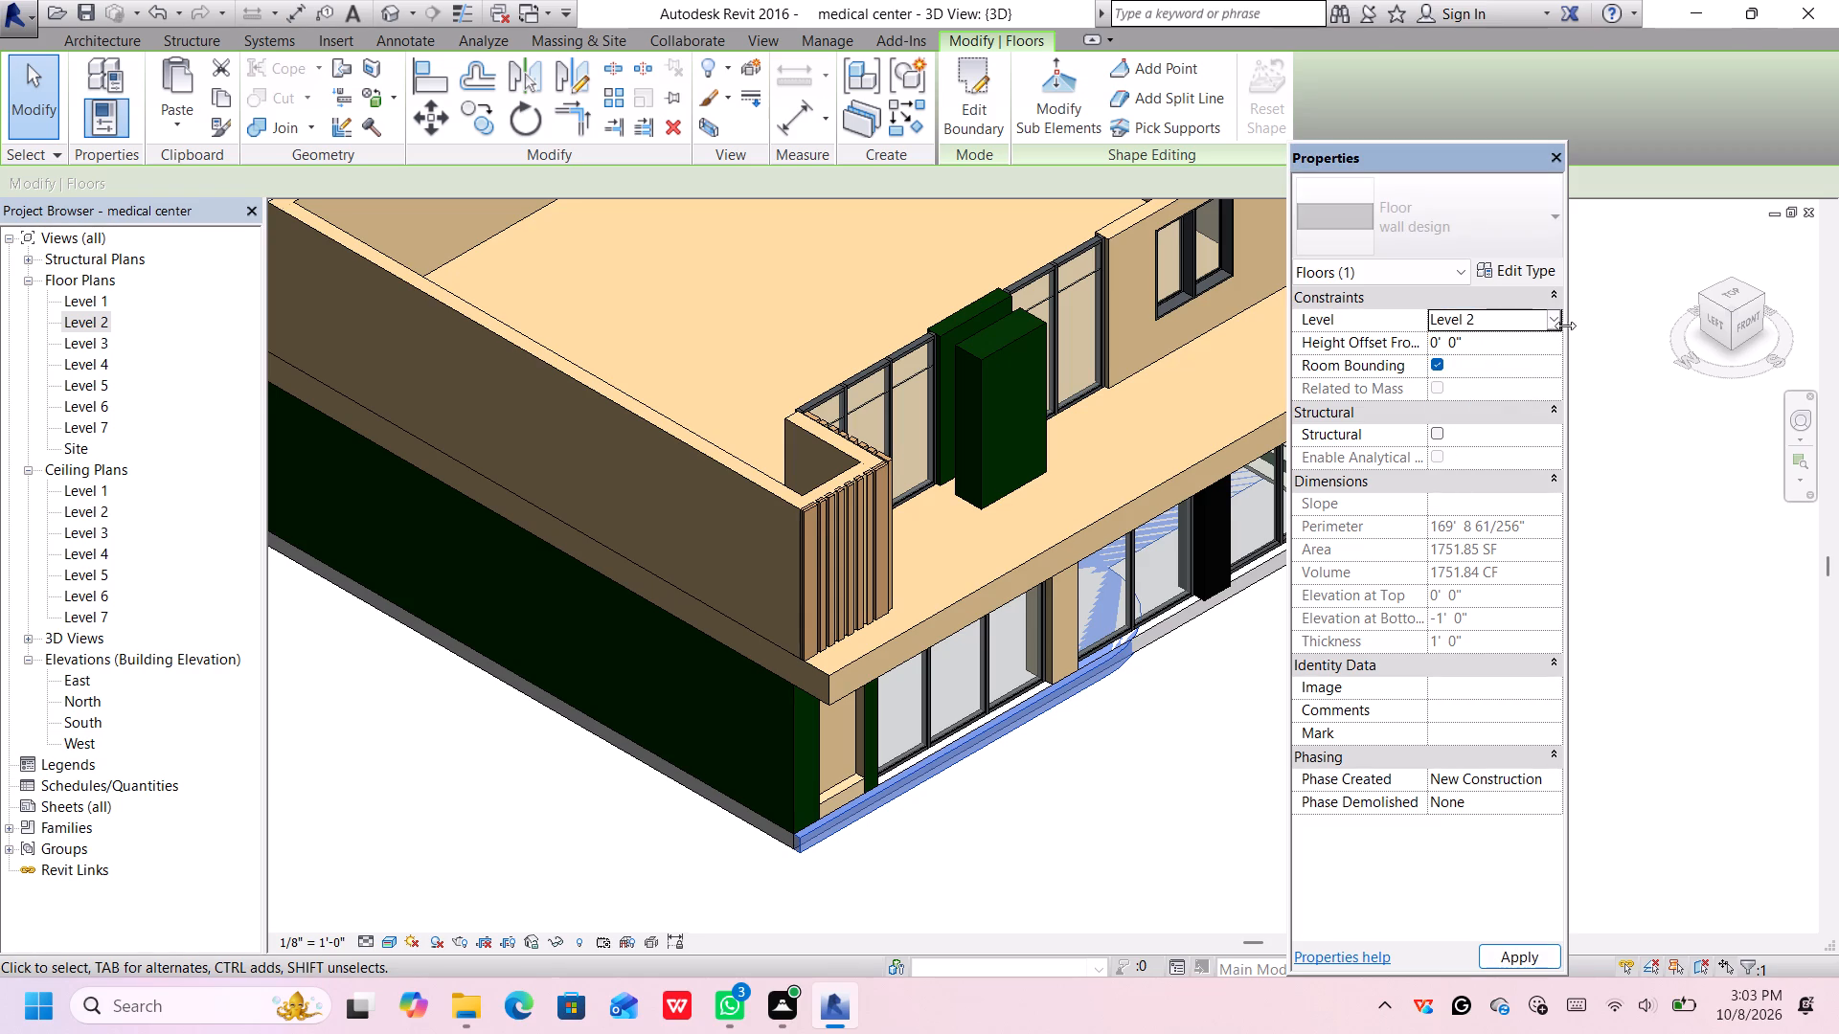
left_click(1543, 309)
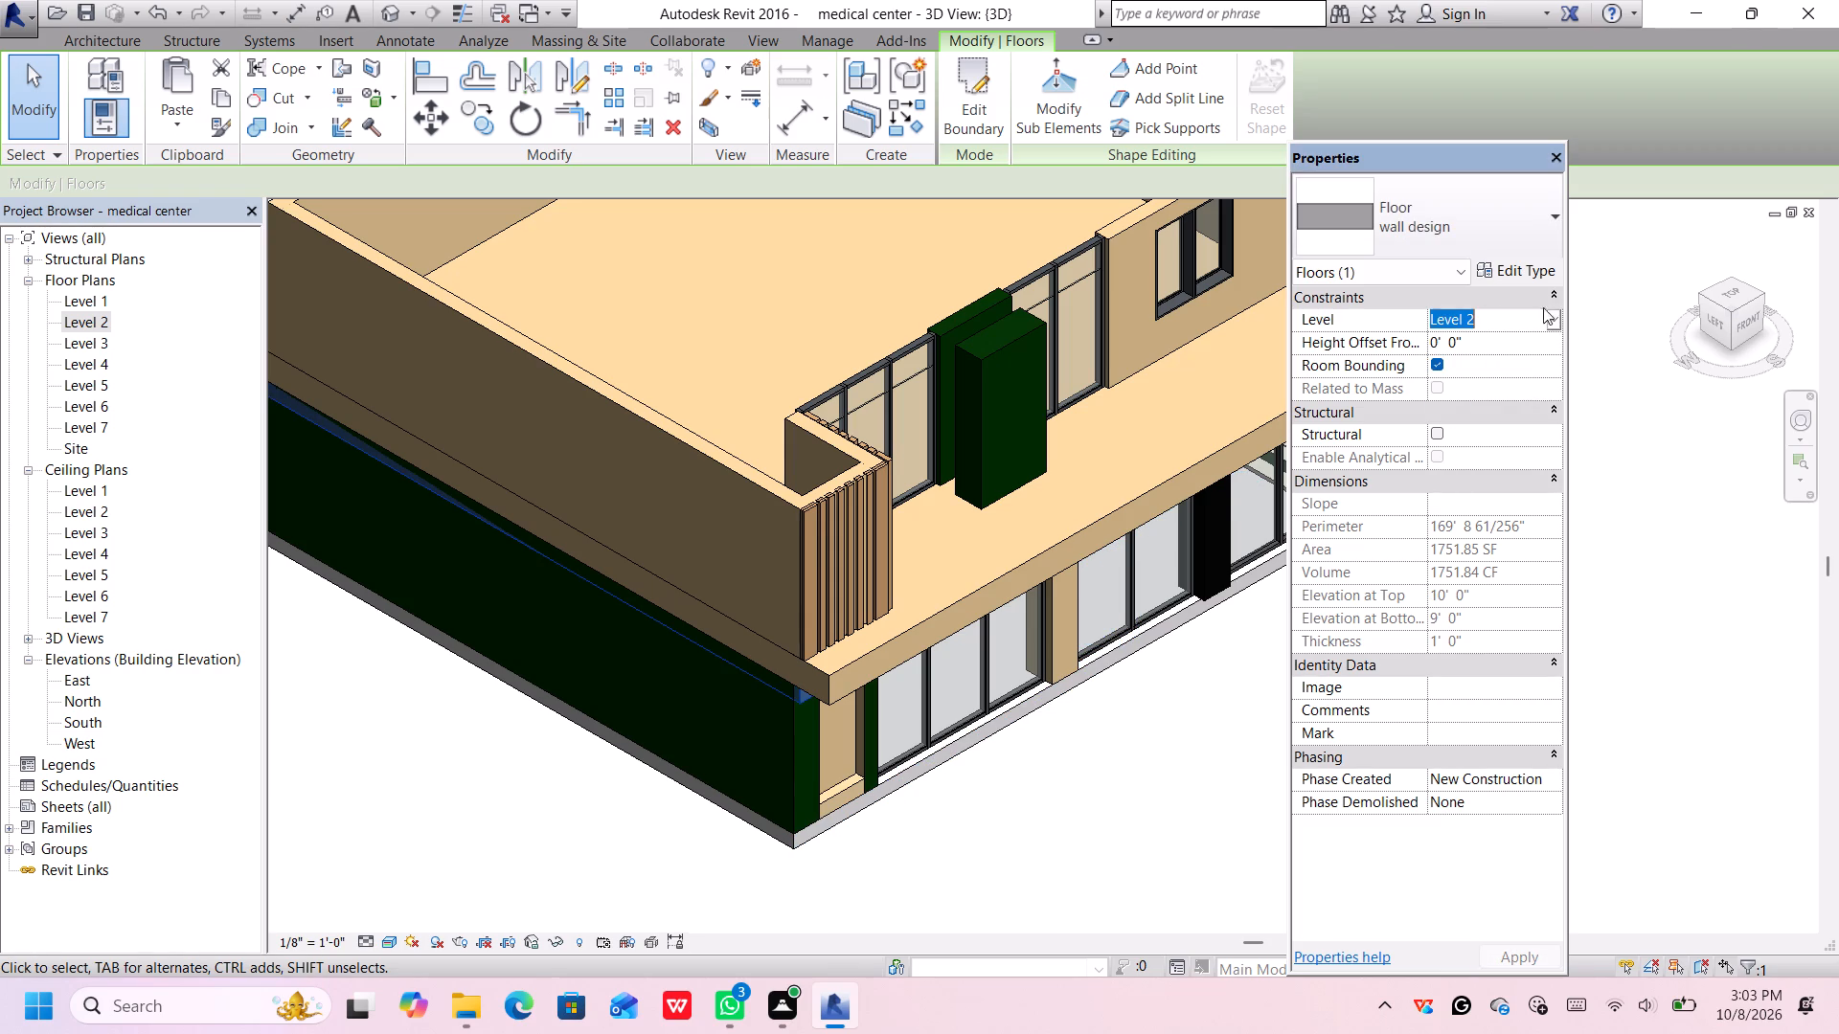
left_click(1555, 315)
left_click(1491, 381)
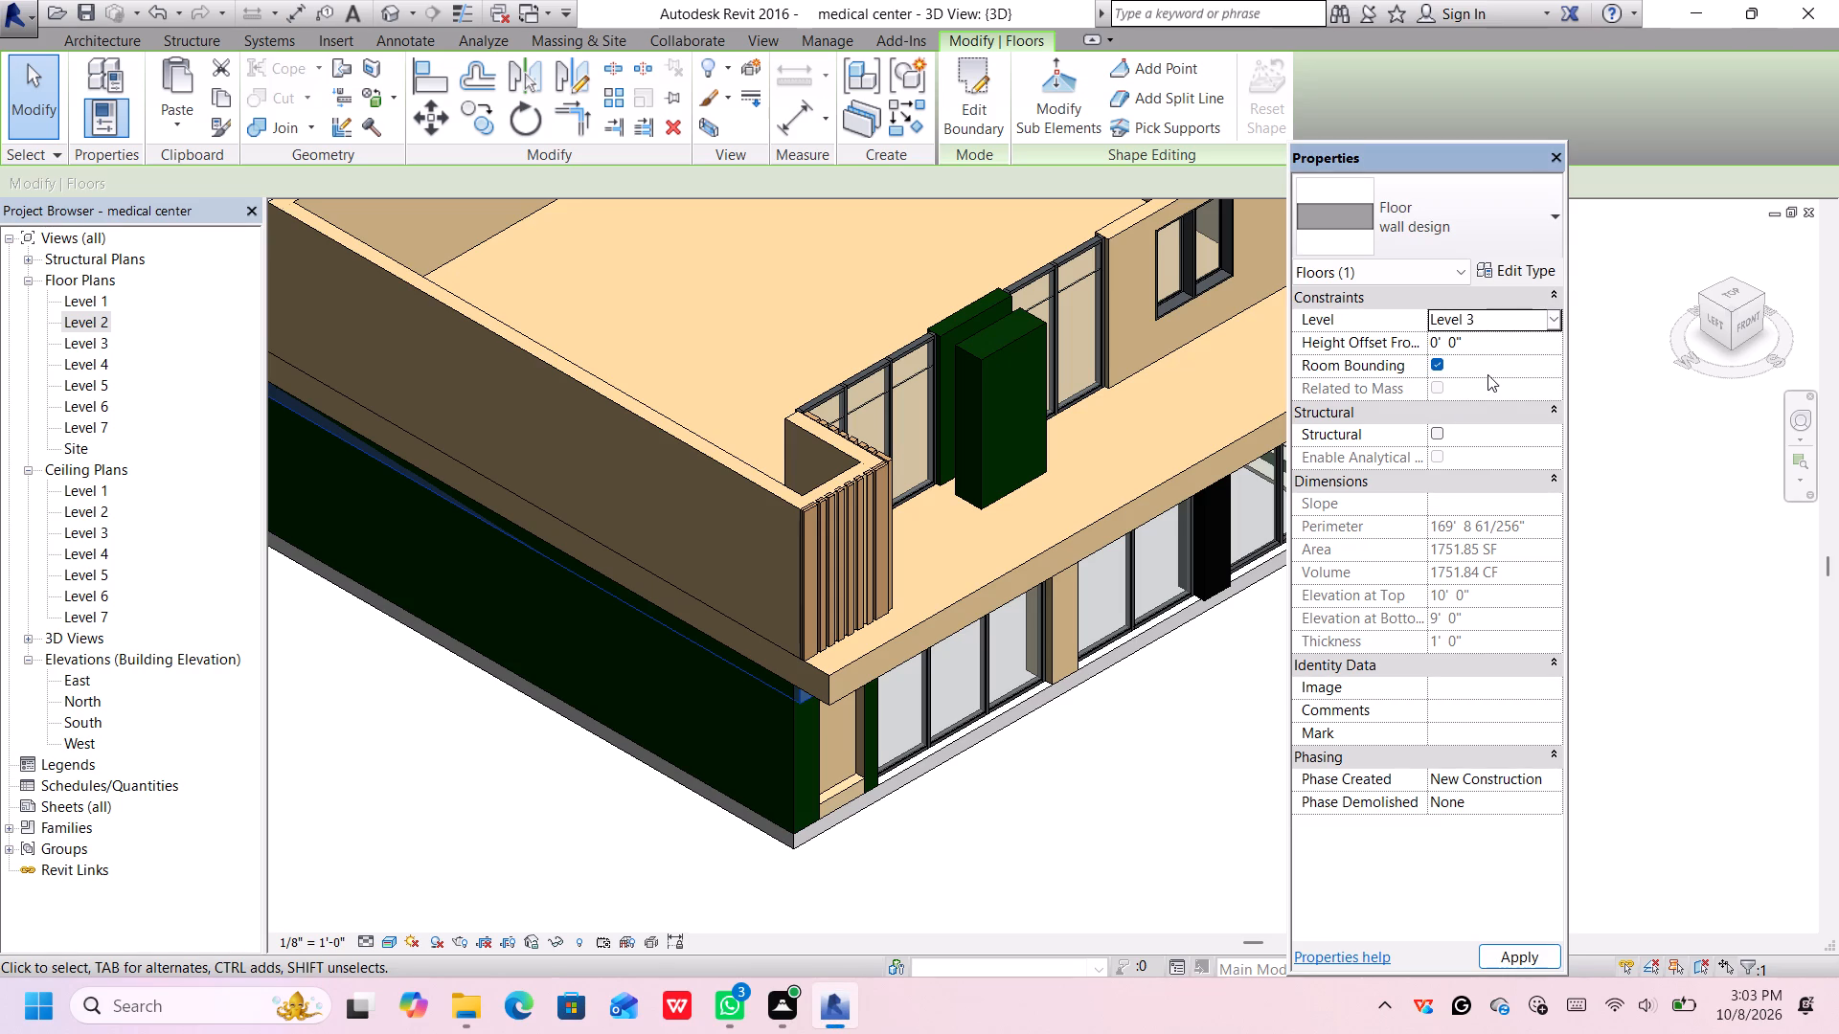
key("Return")
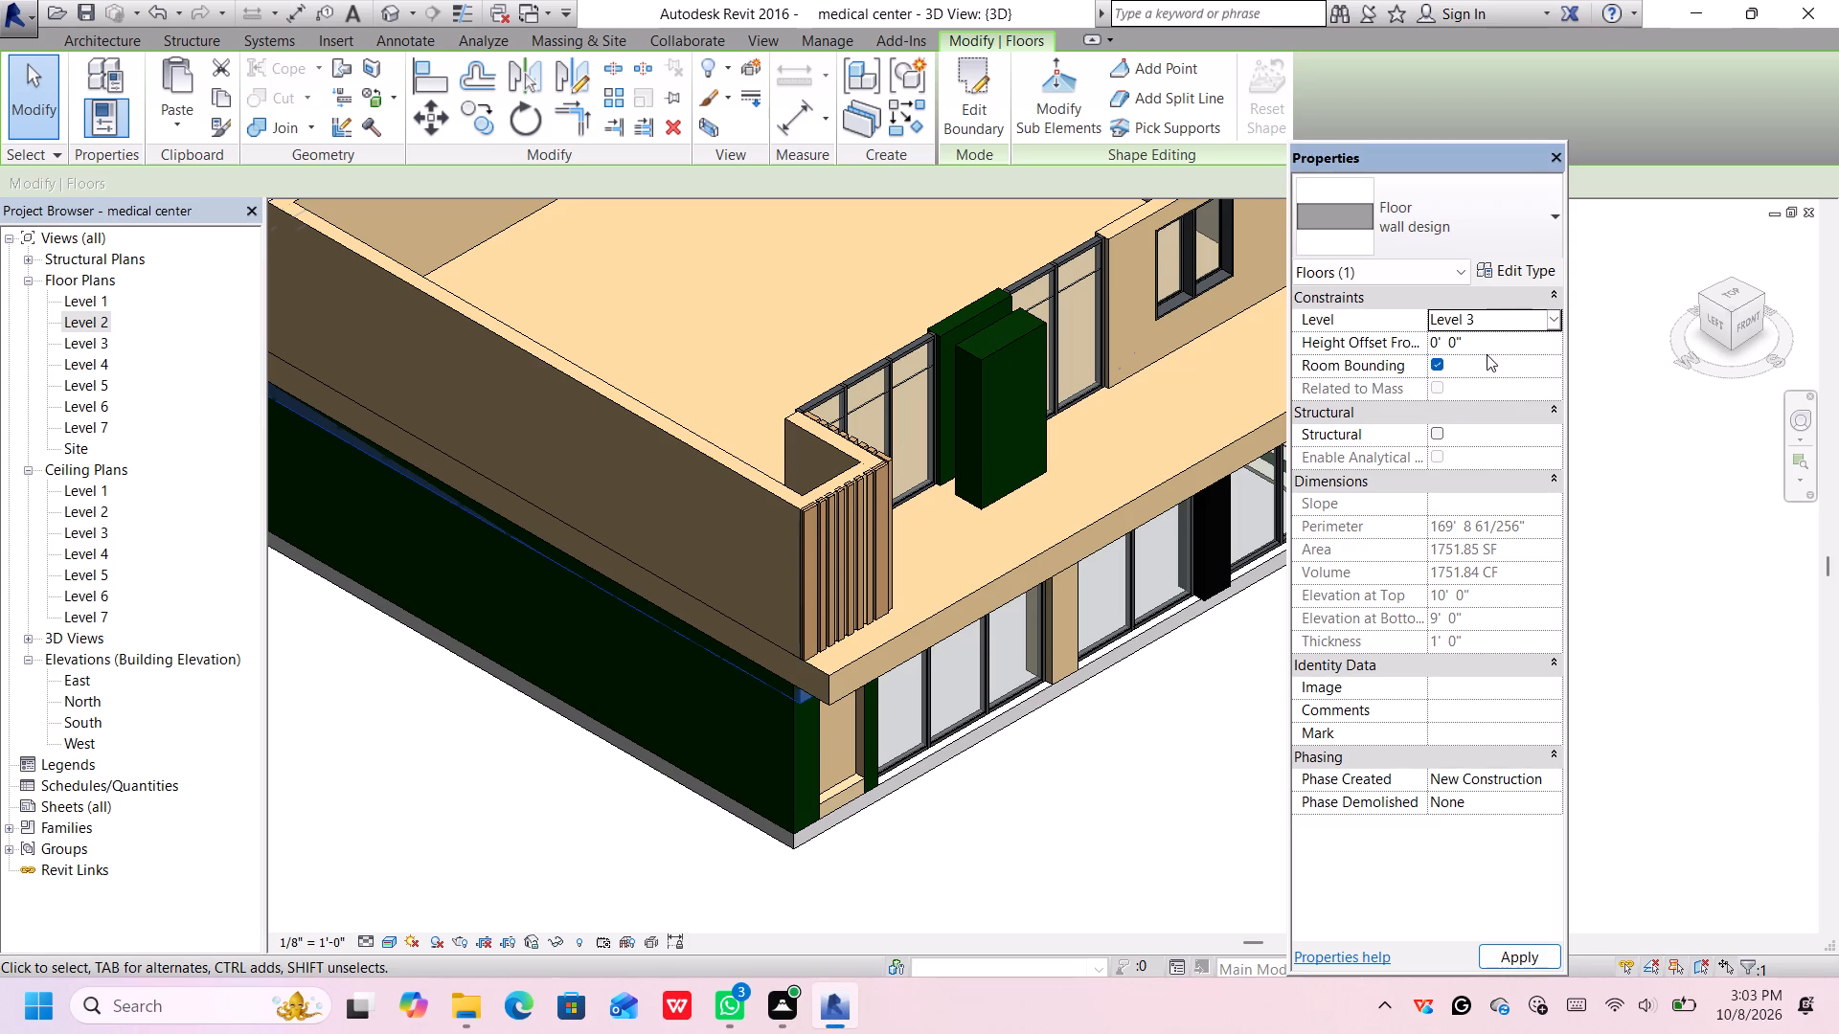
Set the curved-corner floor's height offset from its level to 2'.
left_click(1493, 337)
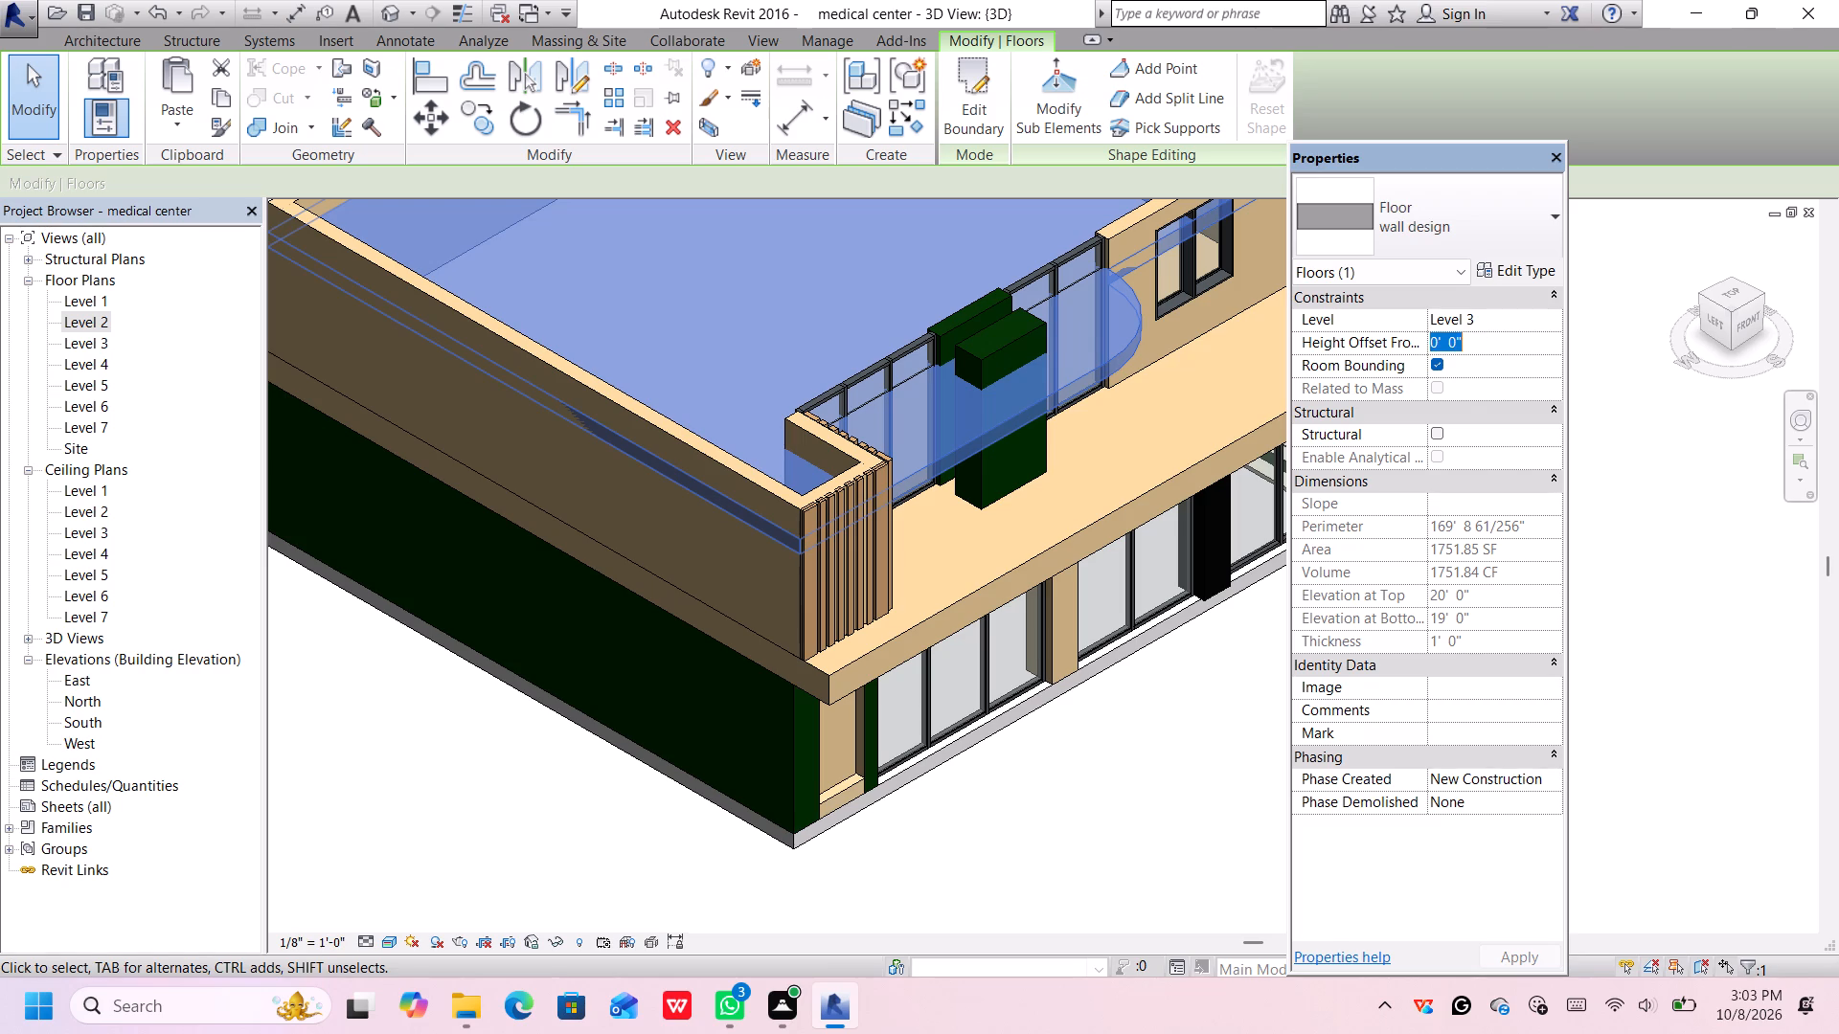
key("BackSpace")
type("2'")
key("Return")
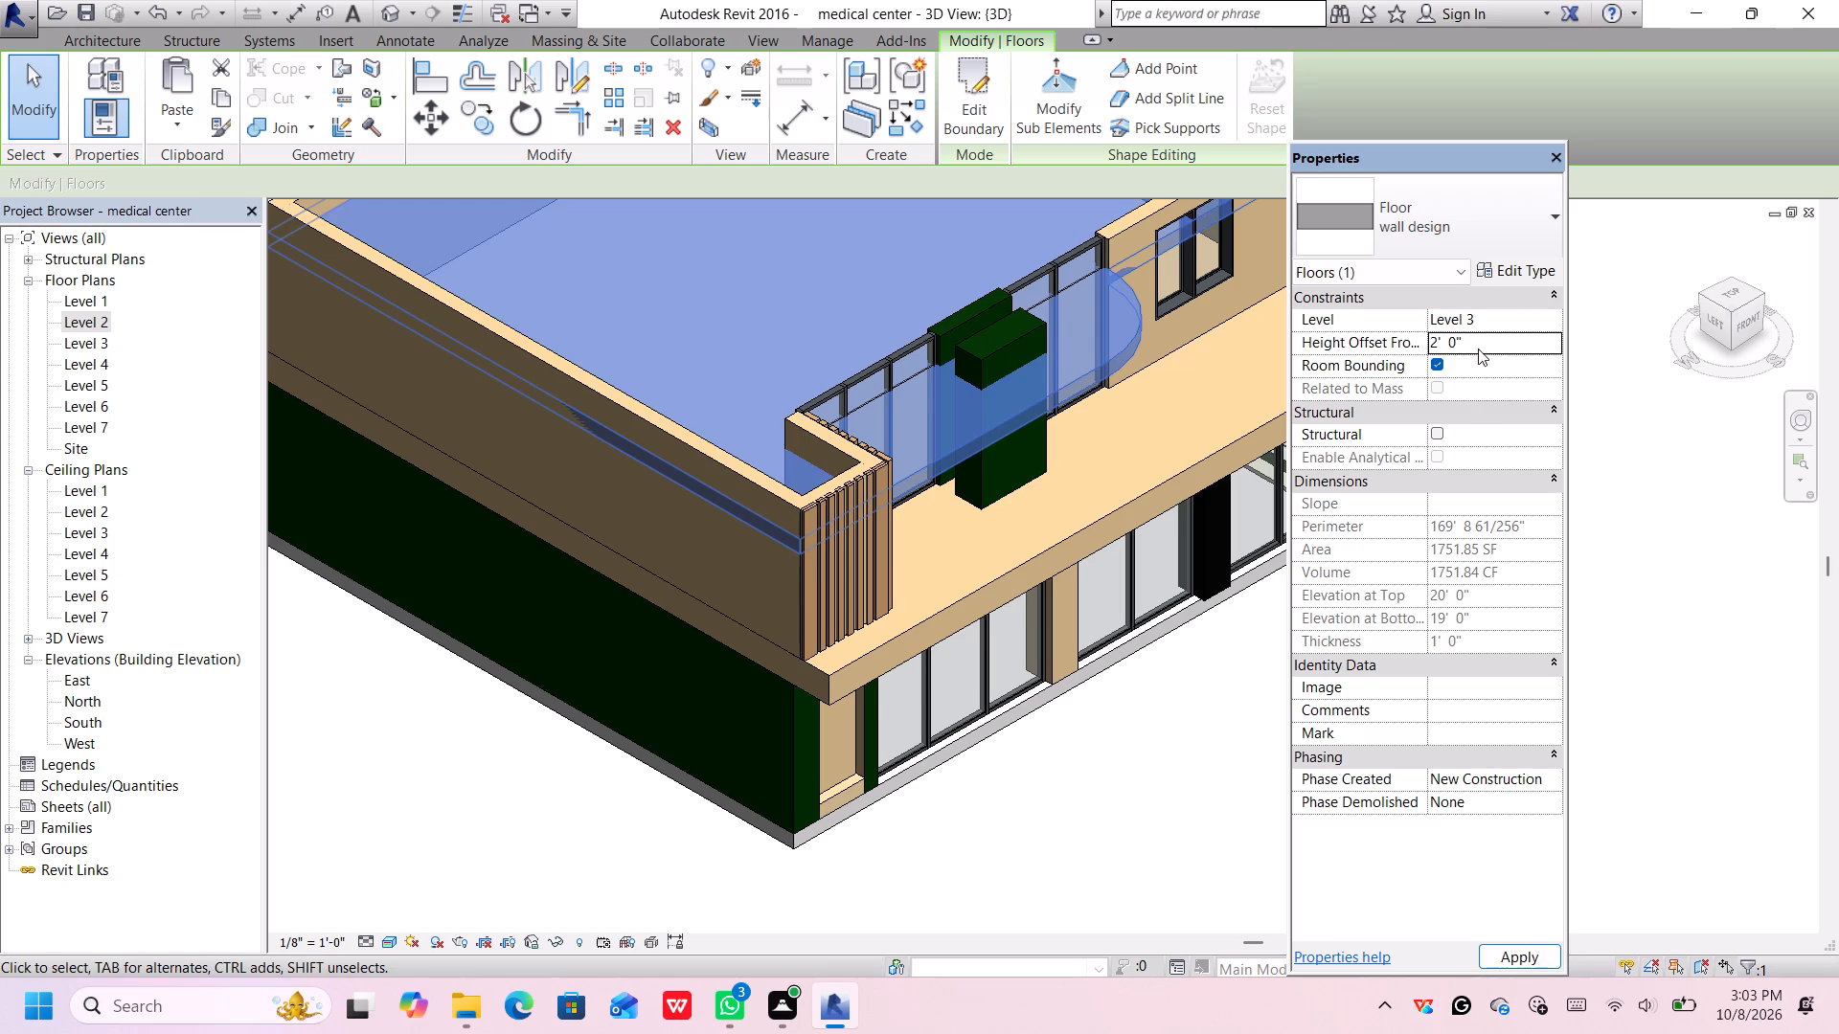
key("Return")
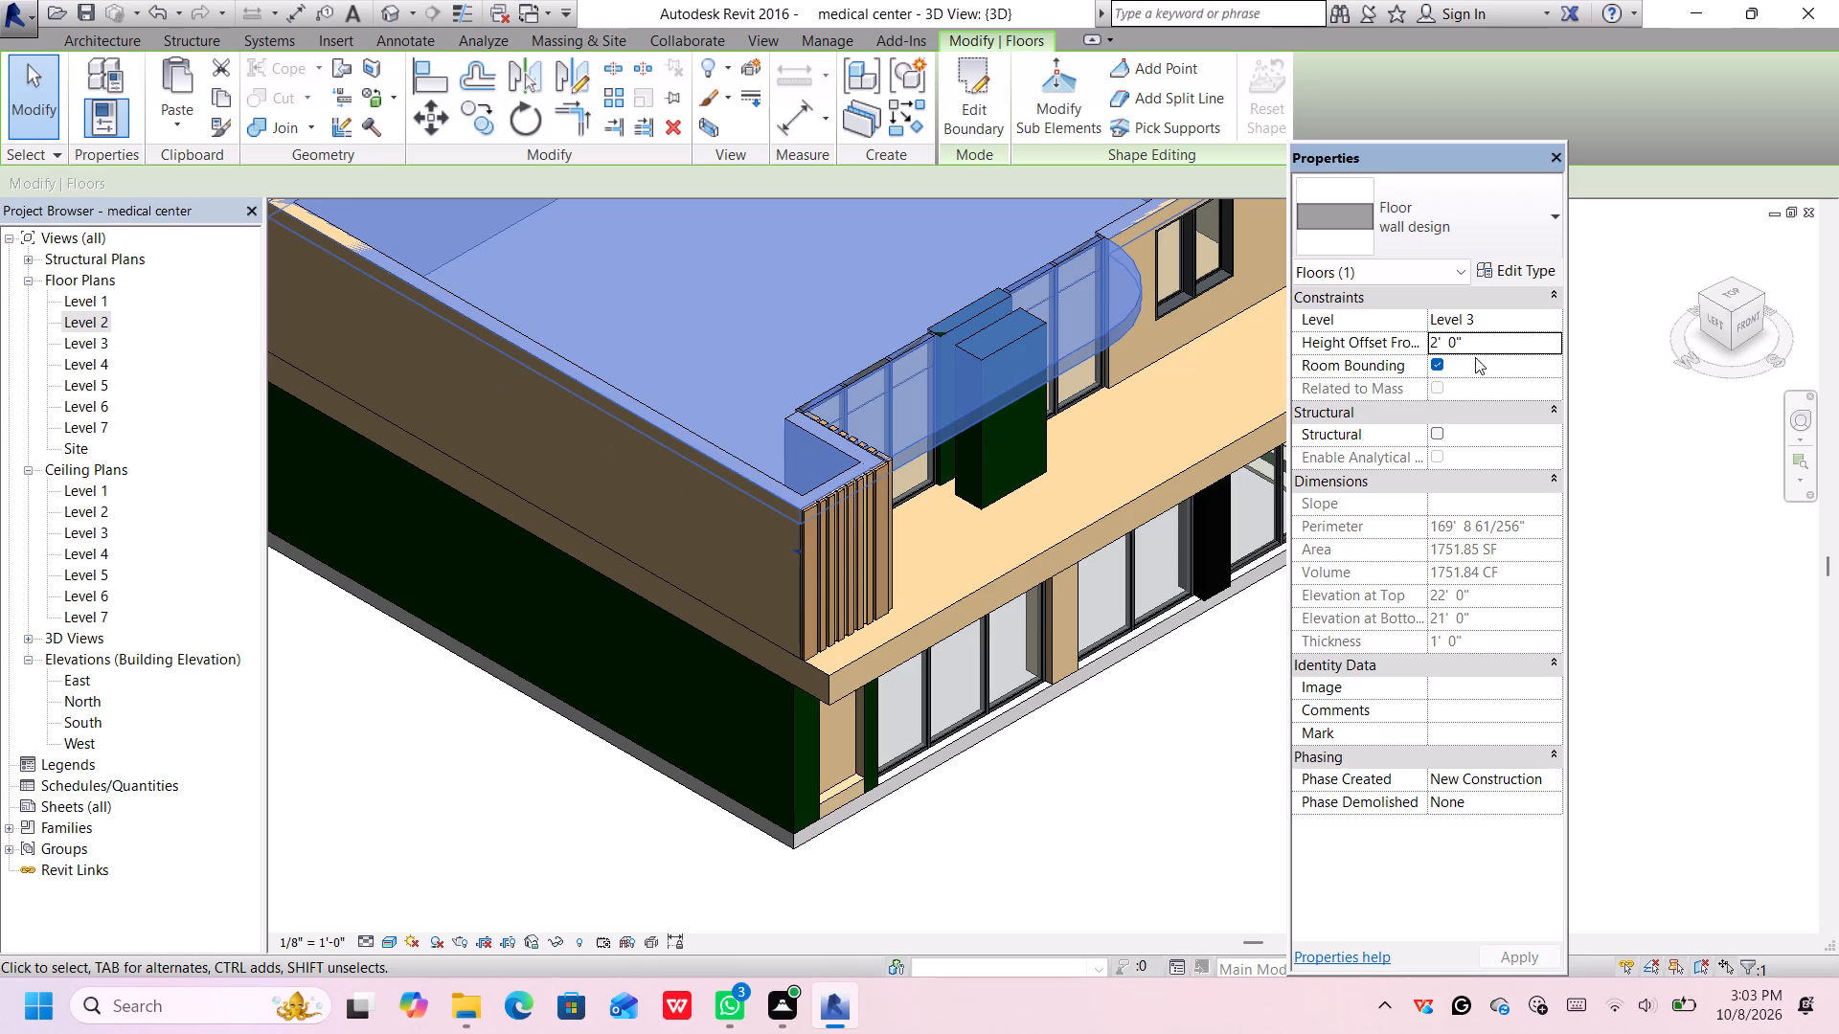
Set the curved-corner floor's height offset from Level 3 to 3', so it caps the upper-storey walls.
left_click(1500, 347)
key("BackSpace")
key("3")
key("apostrophe")
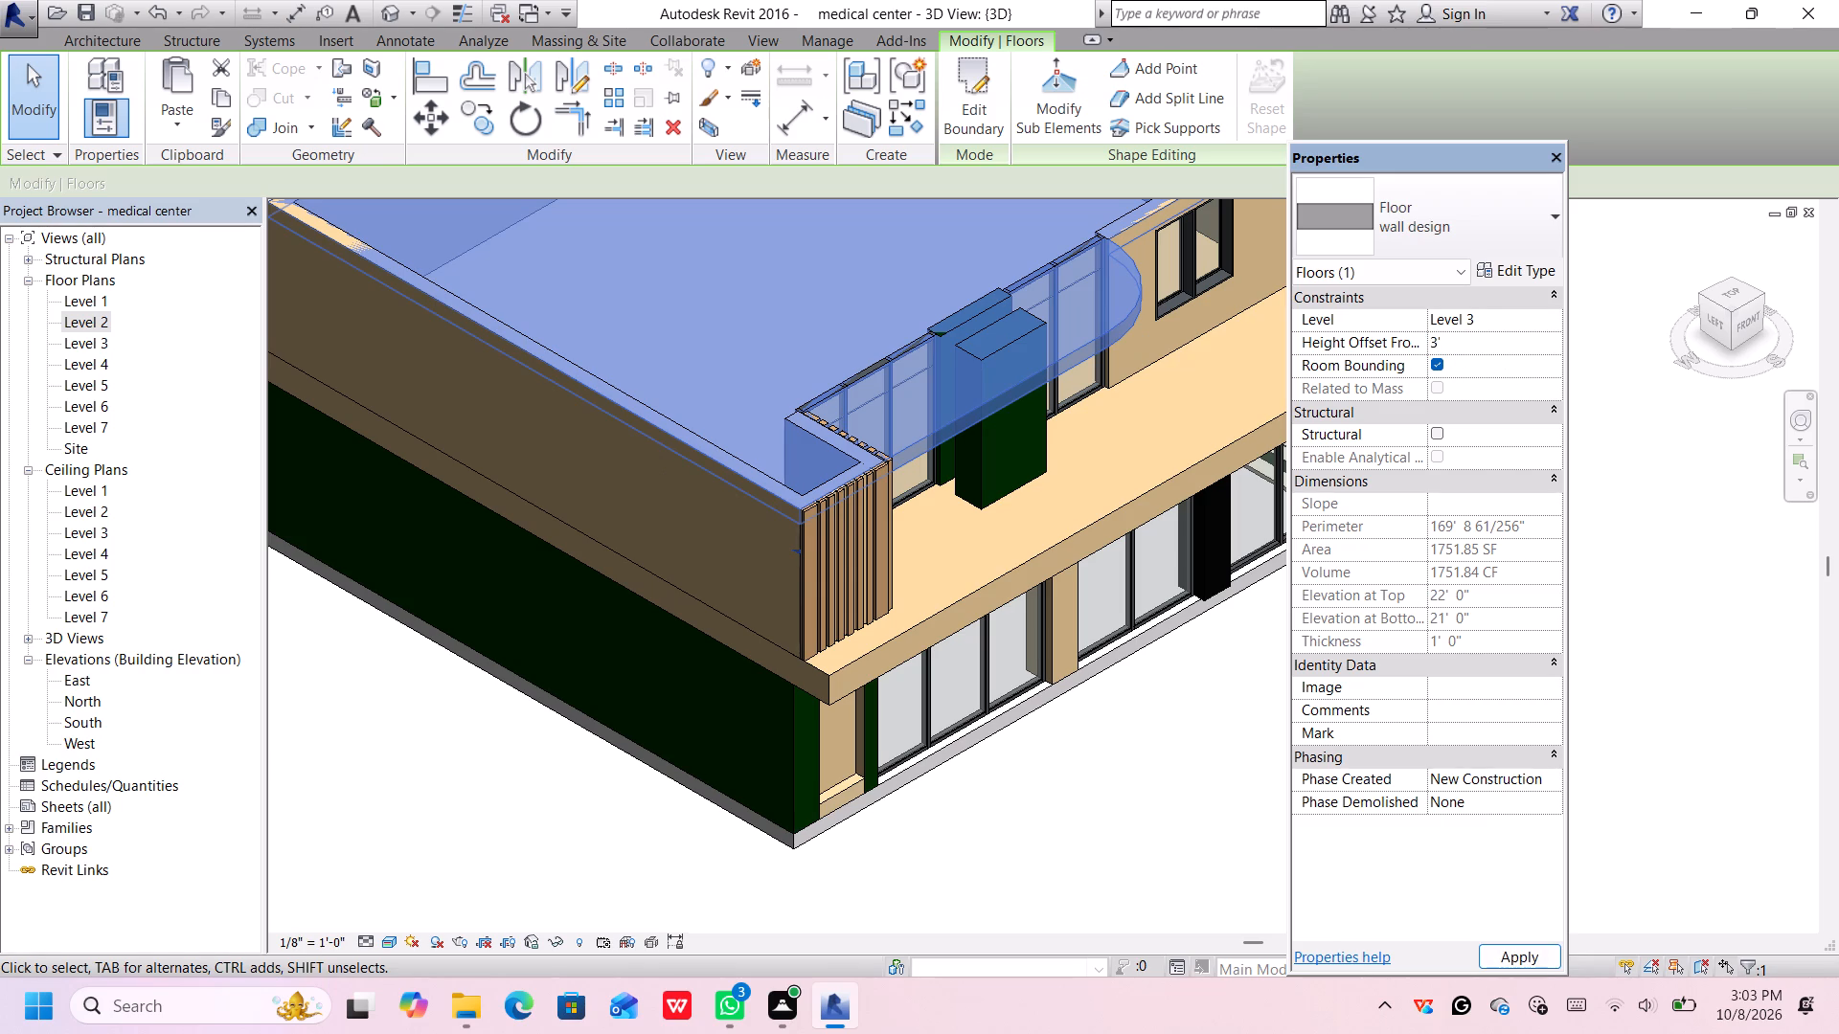
key("Return")
key("Return")
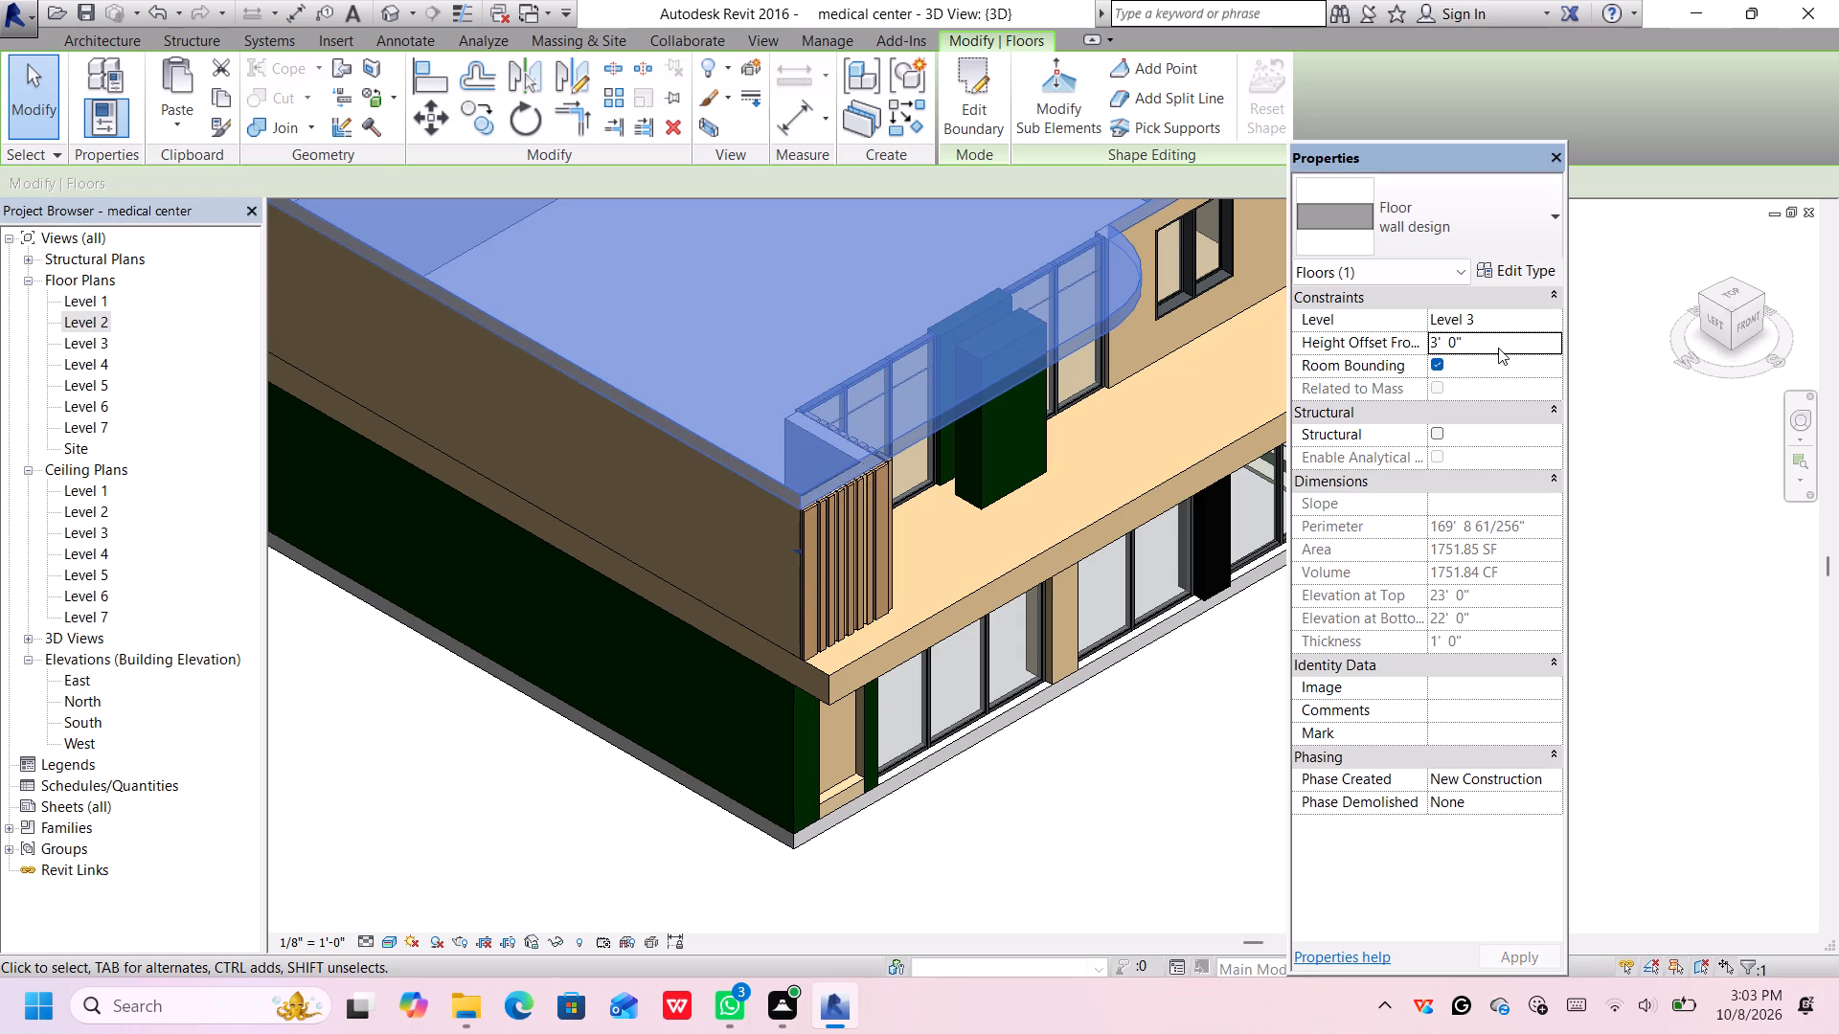
scroll(1138, 566, "down", 1)
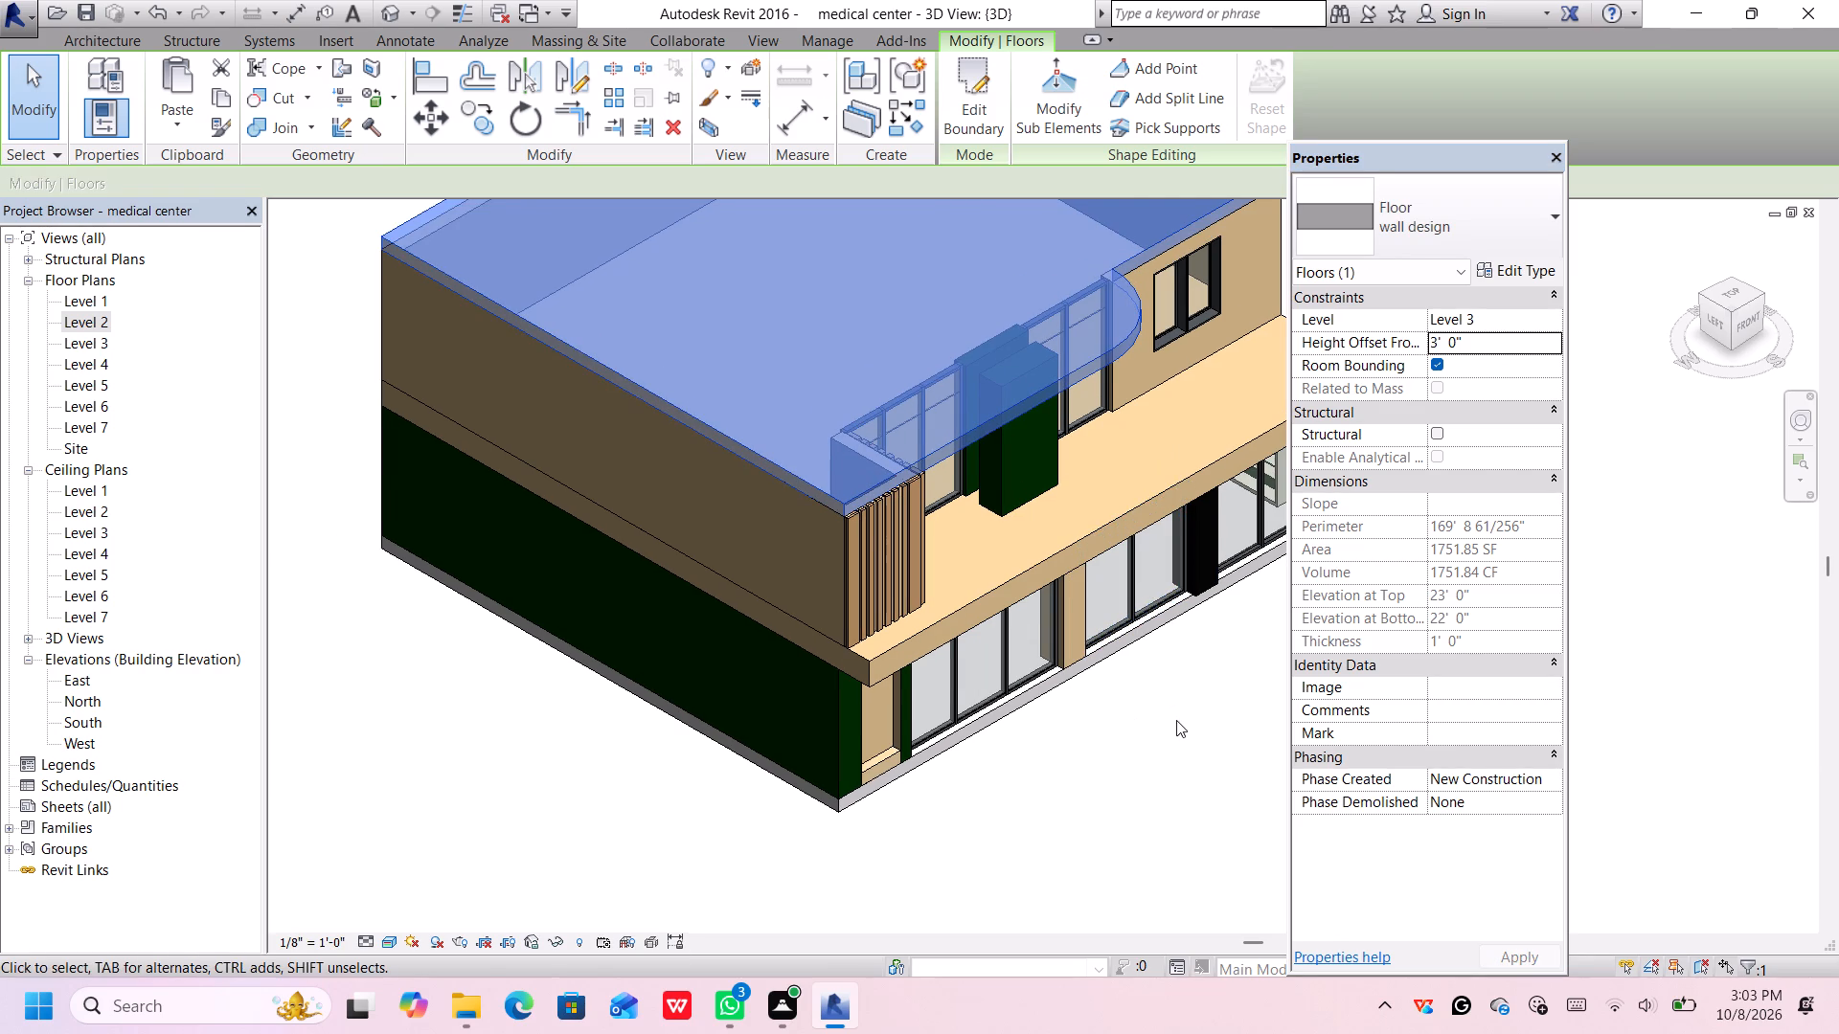
middle_click_drag(1176, 726, 1019, 758)
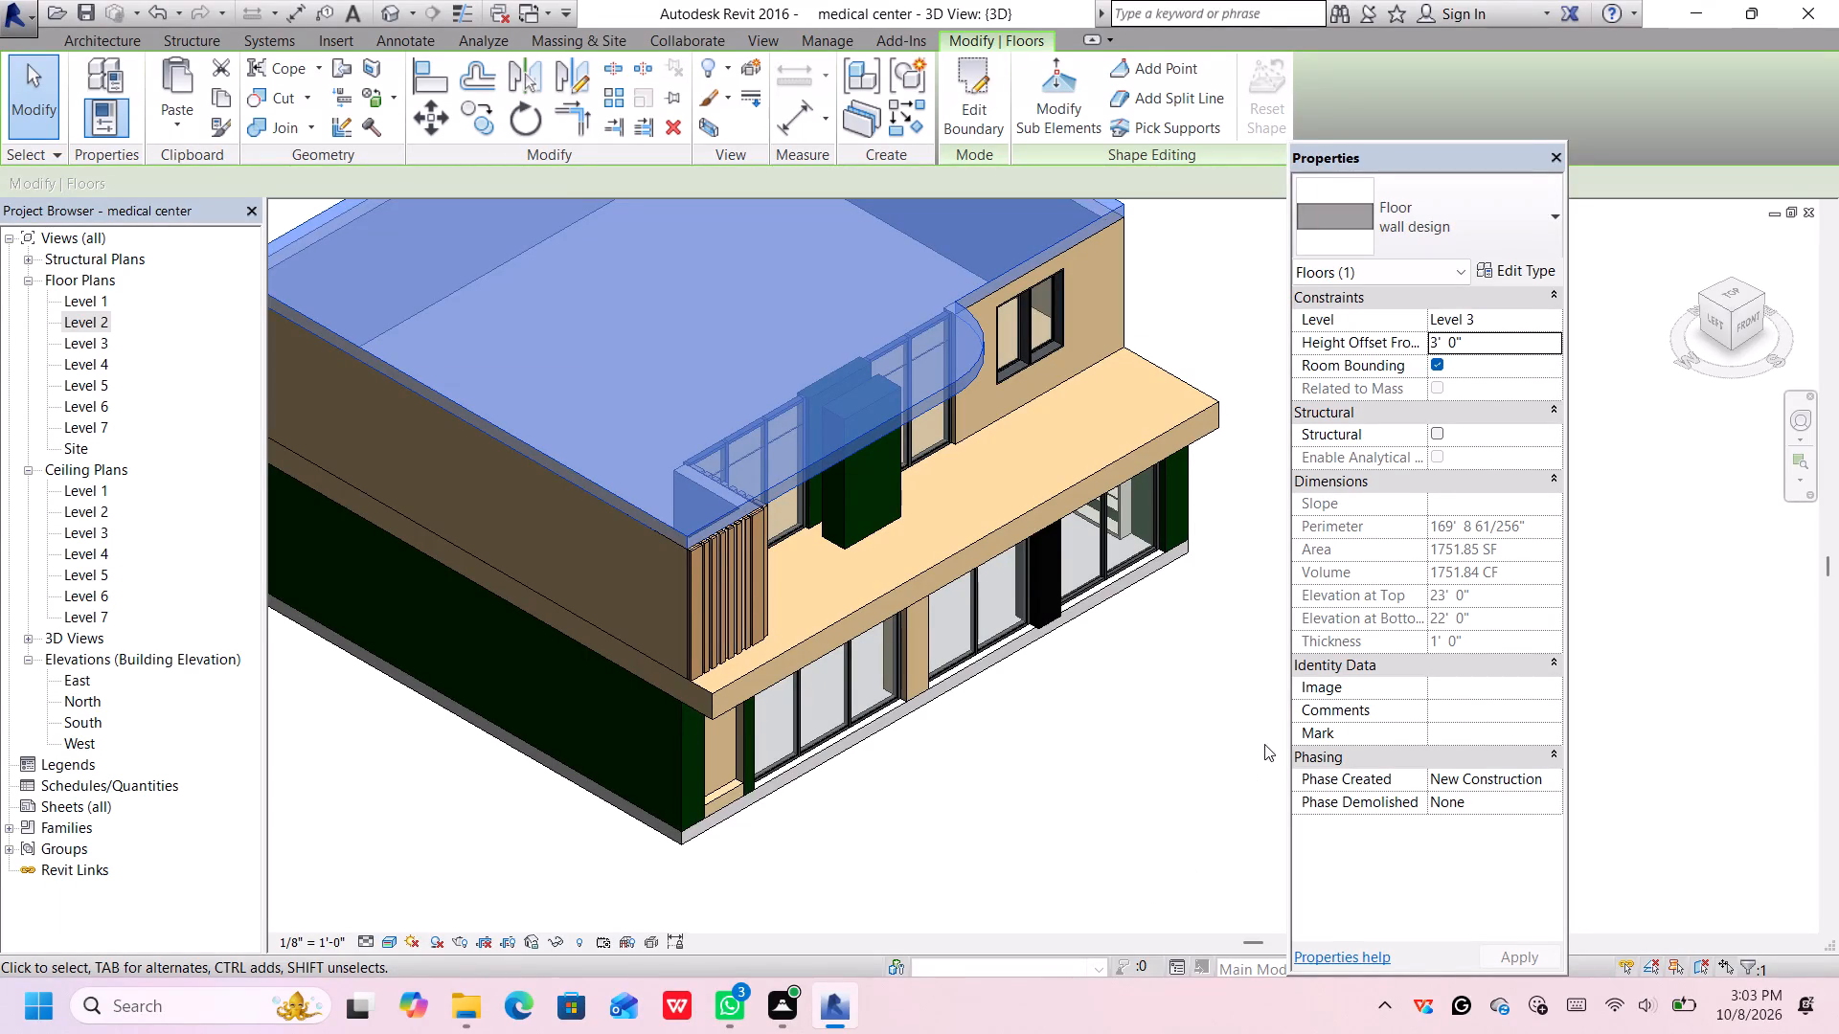
middle_click_drag(1239, 687, 1173, 732)
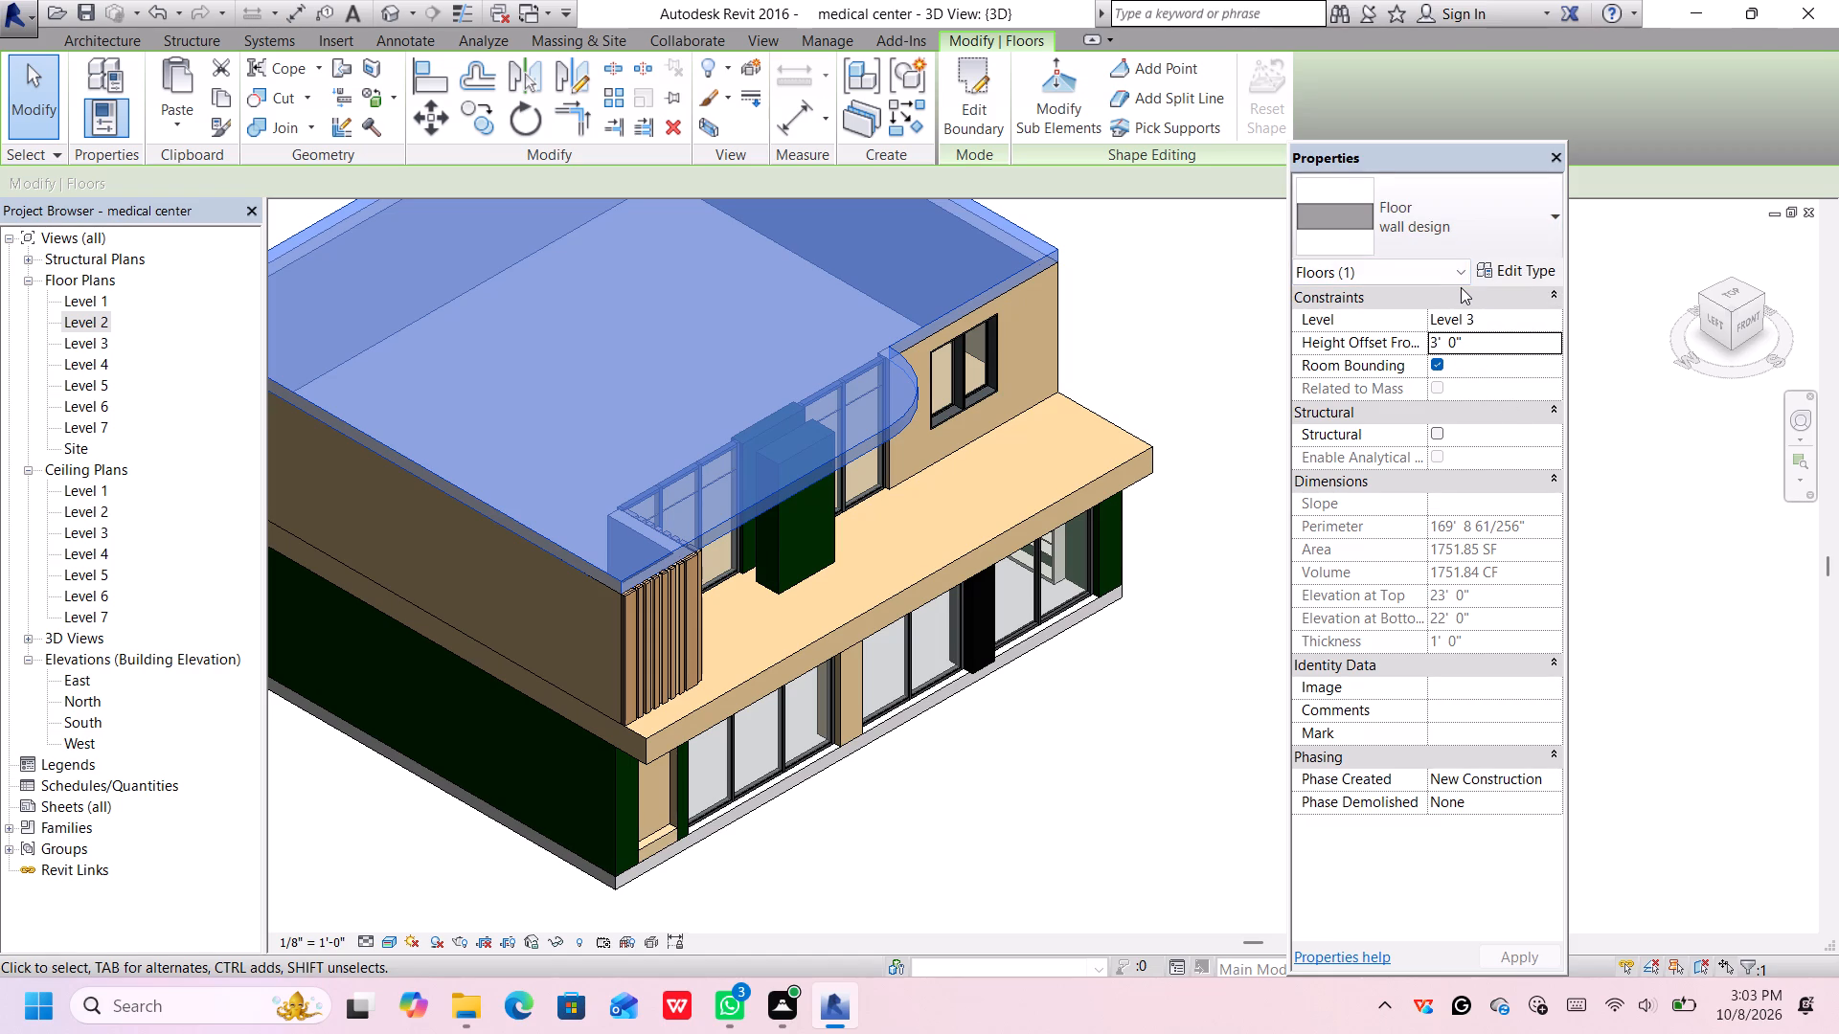
Examine the available floor types for the curved-corner roof slab, keeping the wall design type selected.
left_click(1460, 221)
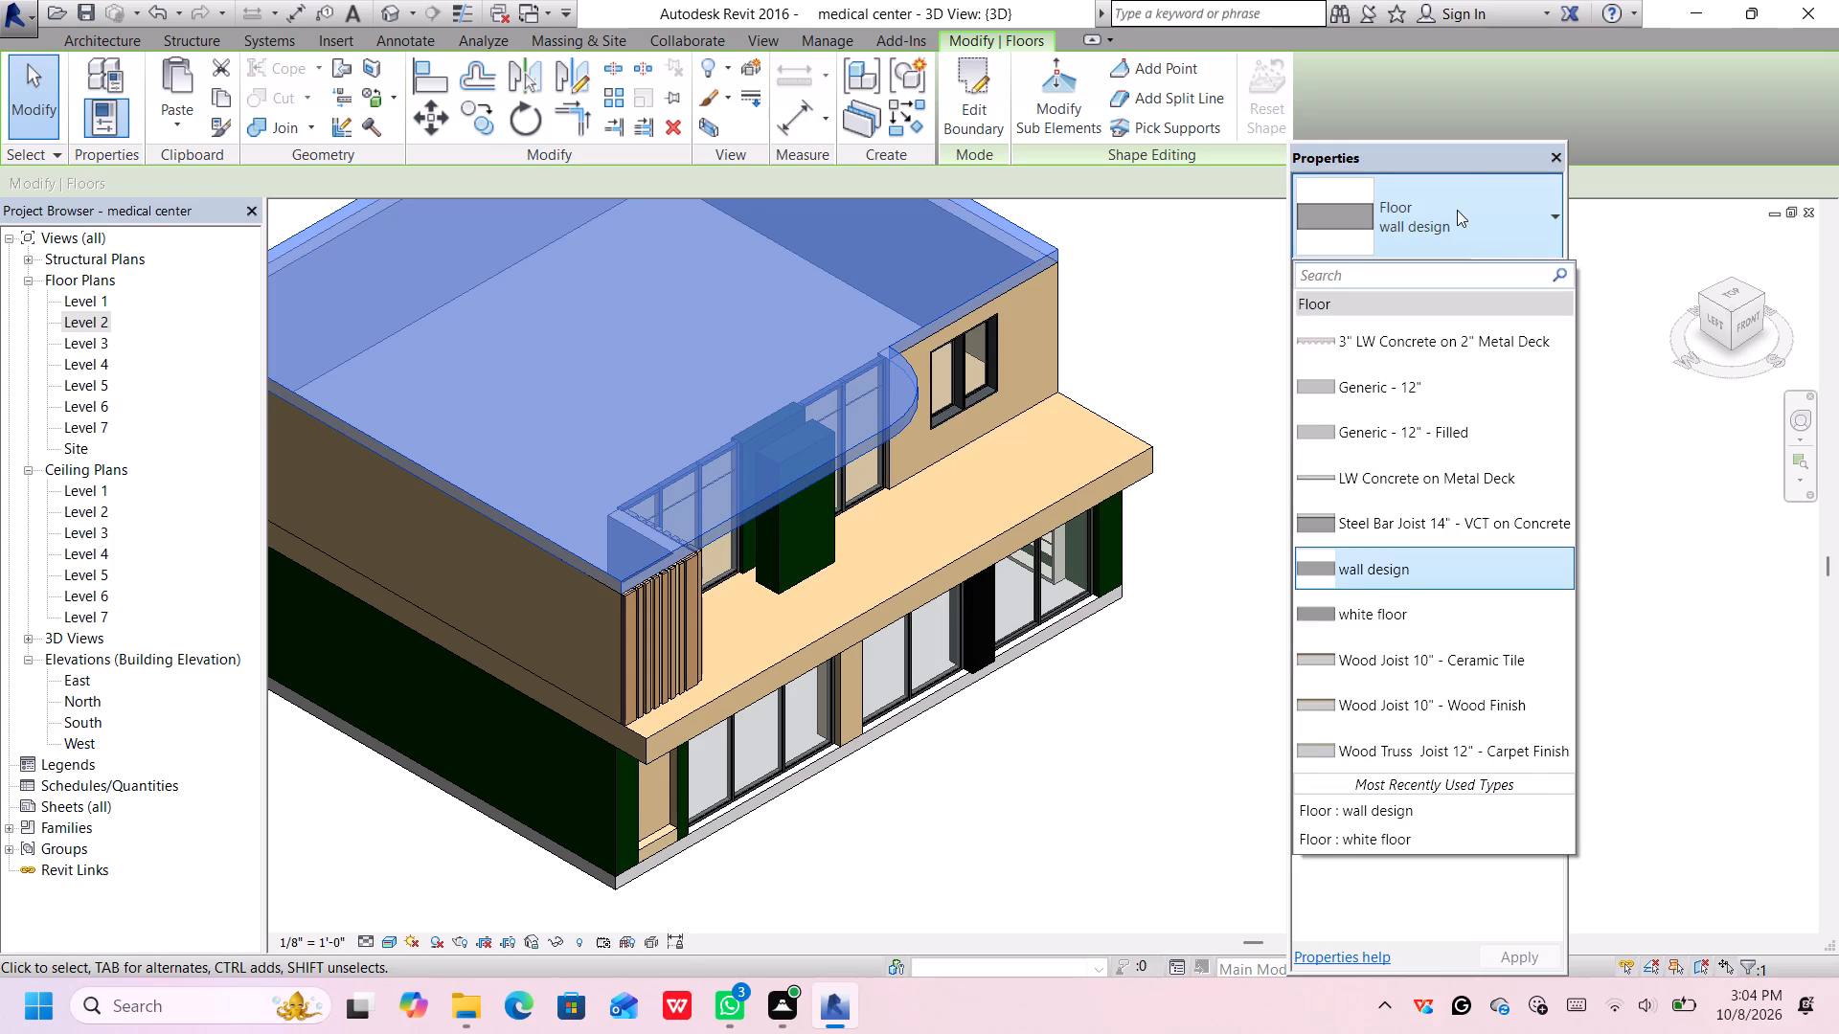
left_click(1224, 400)
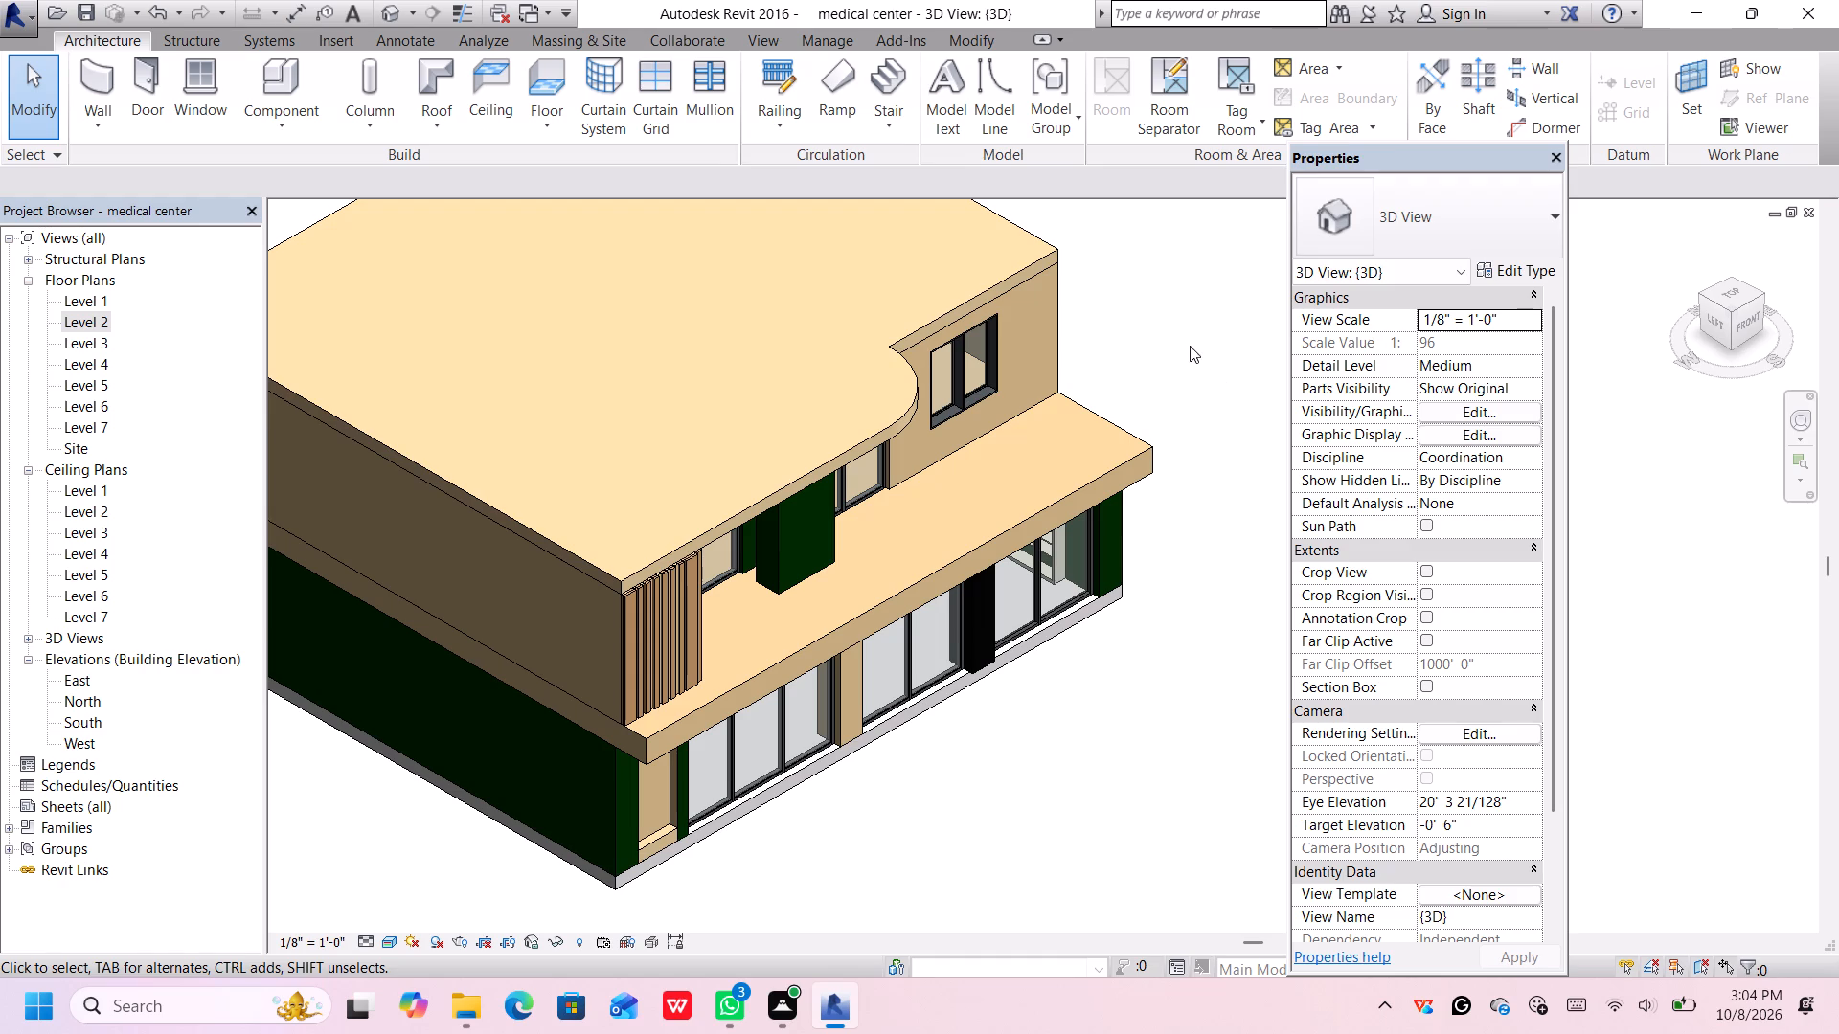
left_click(1419, 207)
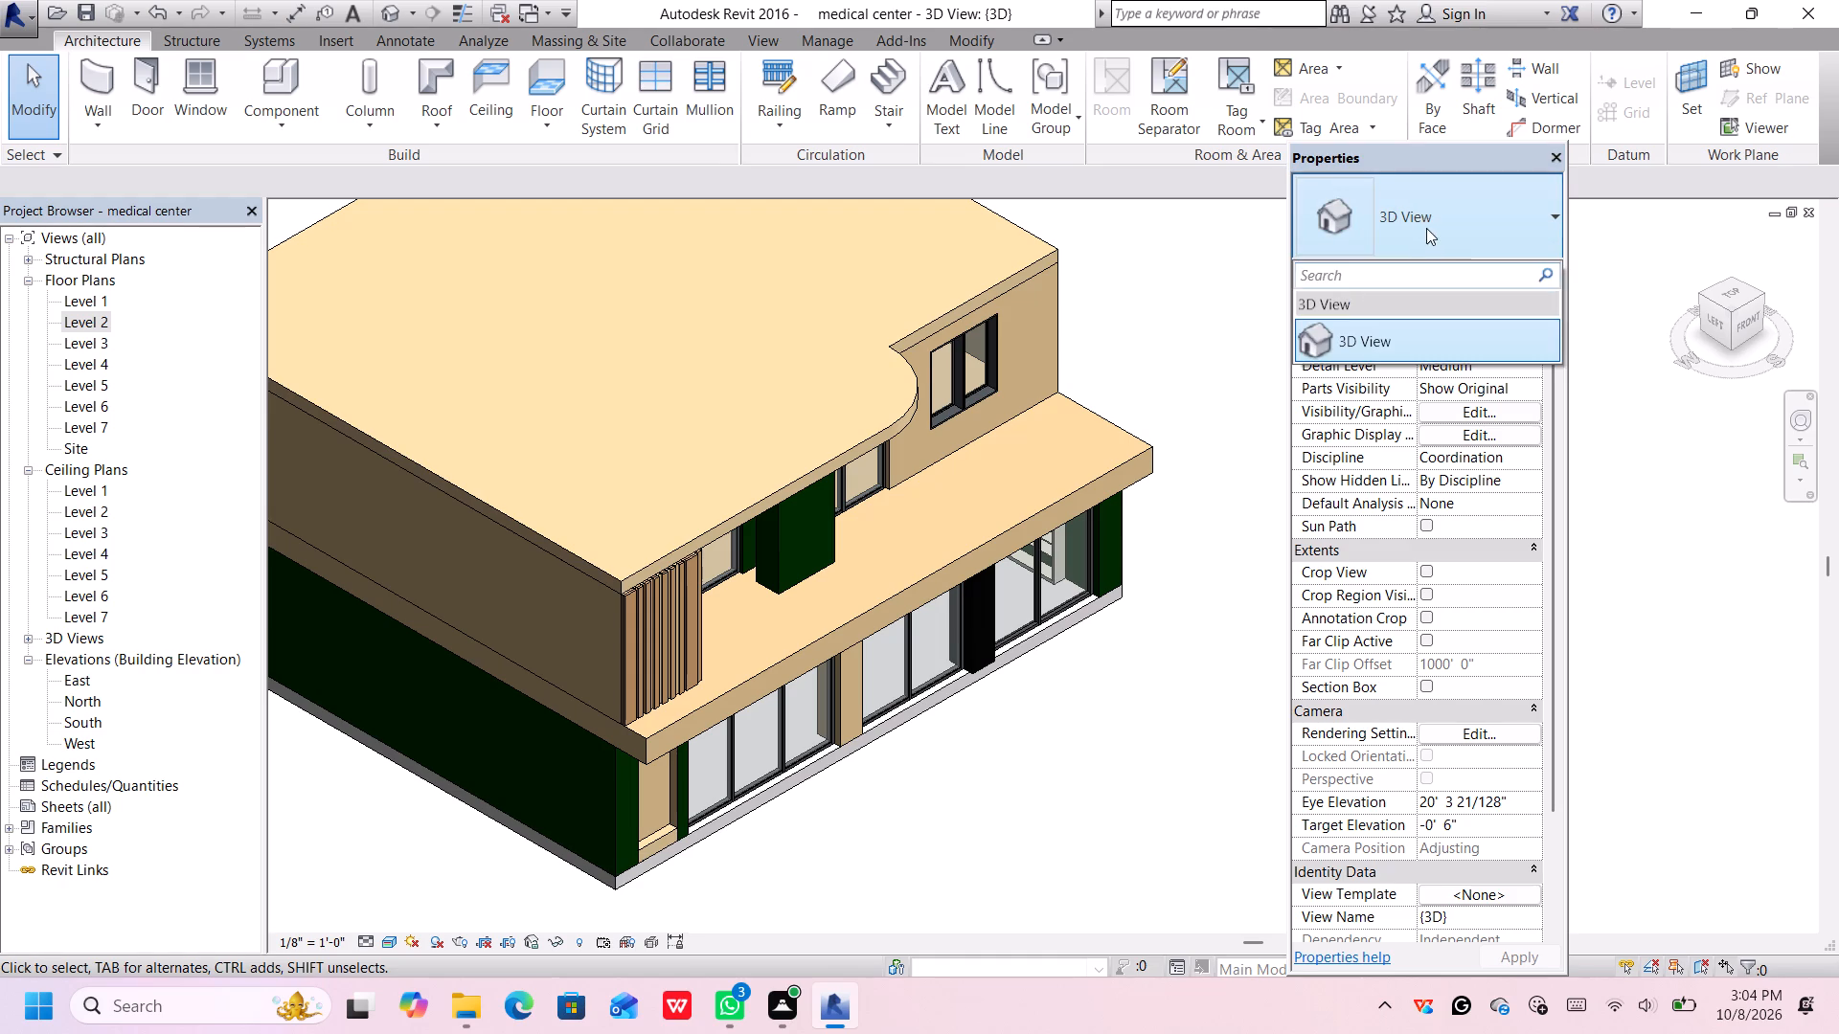
left_click(936, 320)
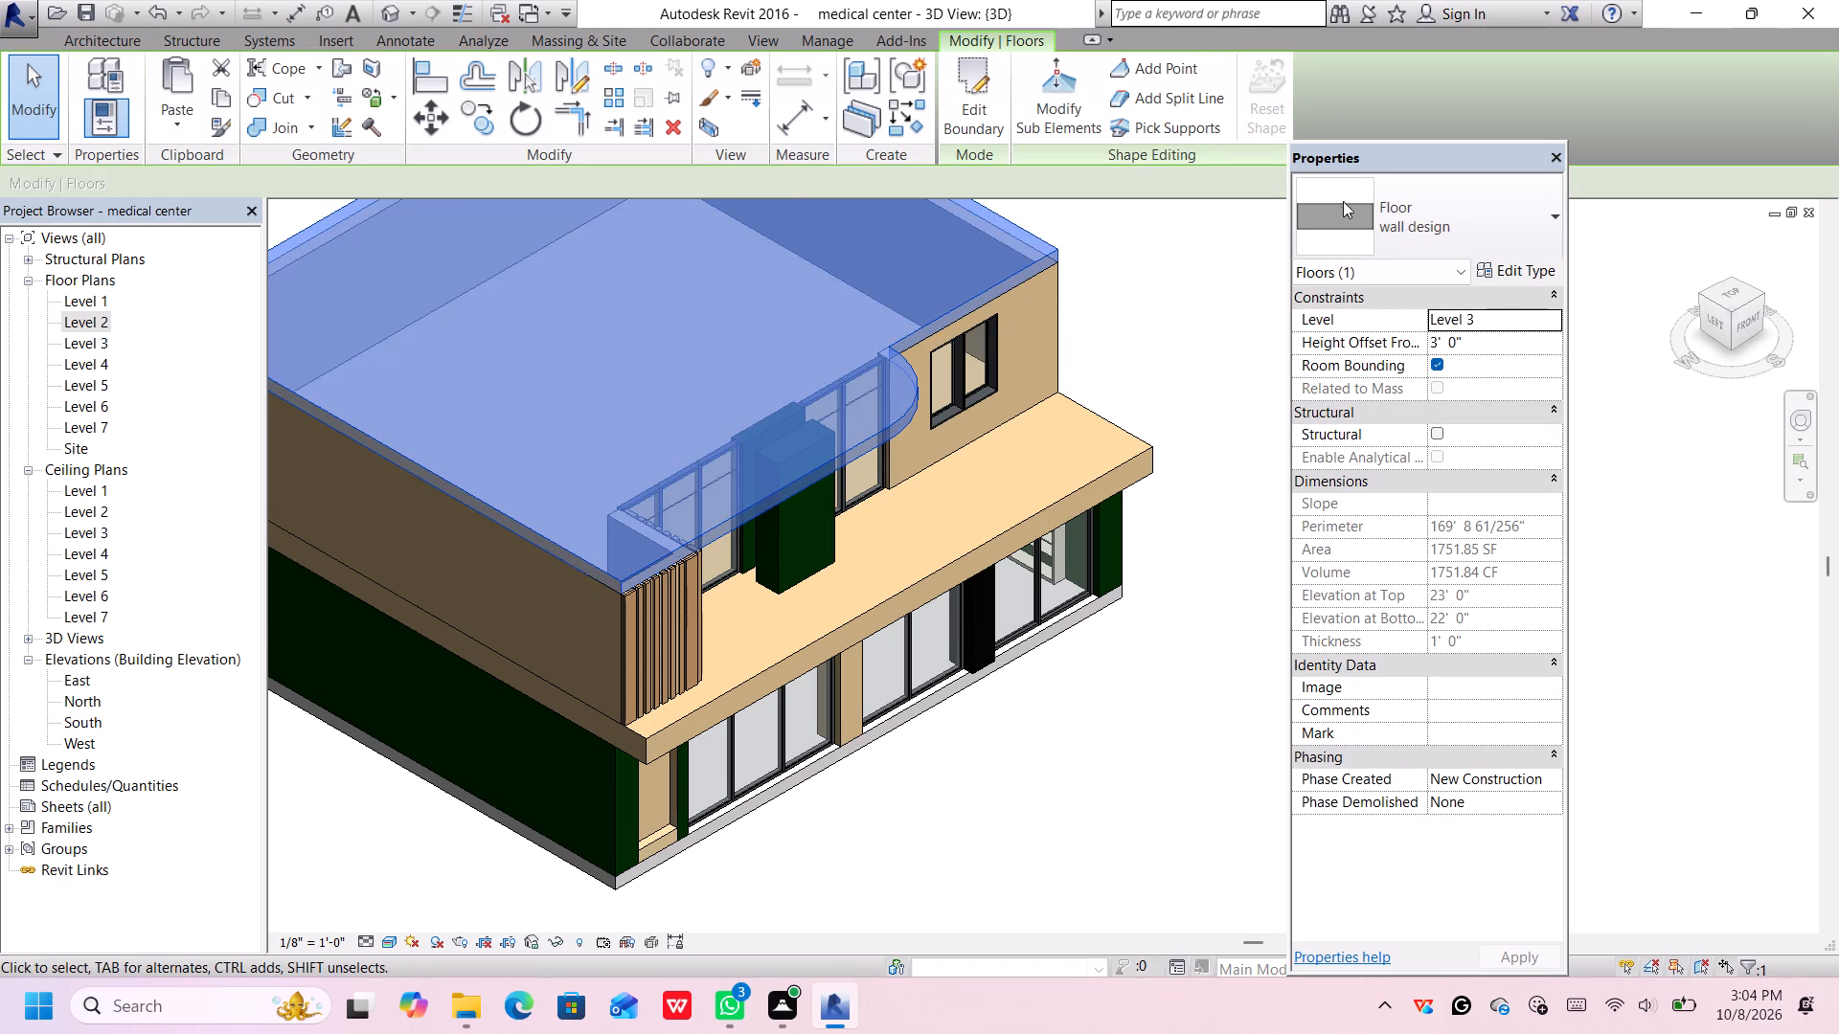
left_click(1376, 210)
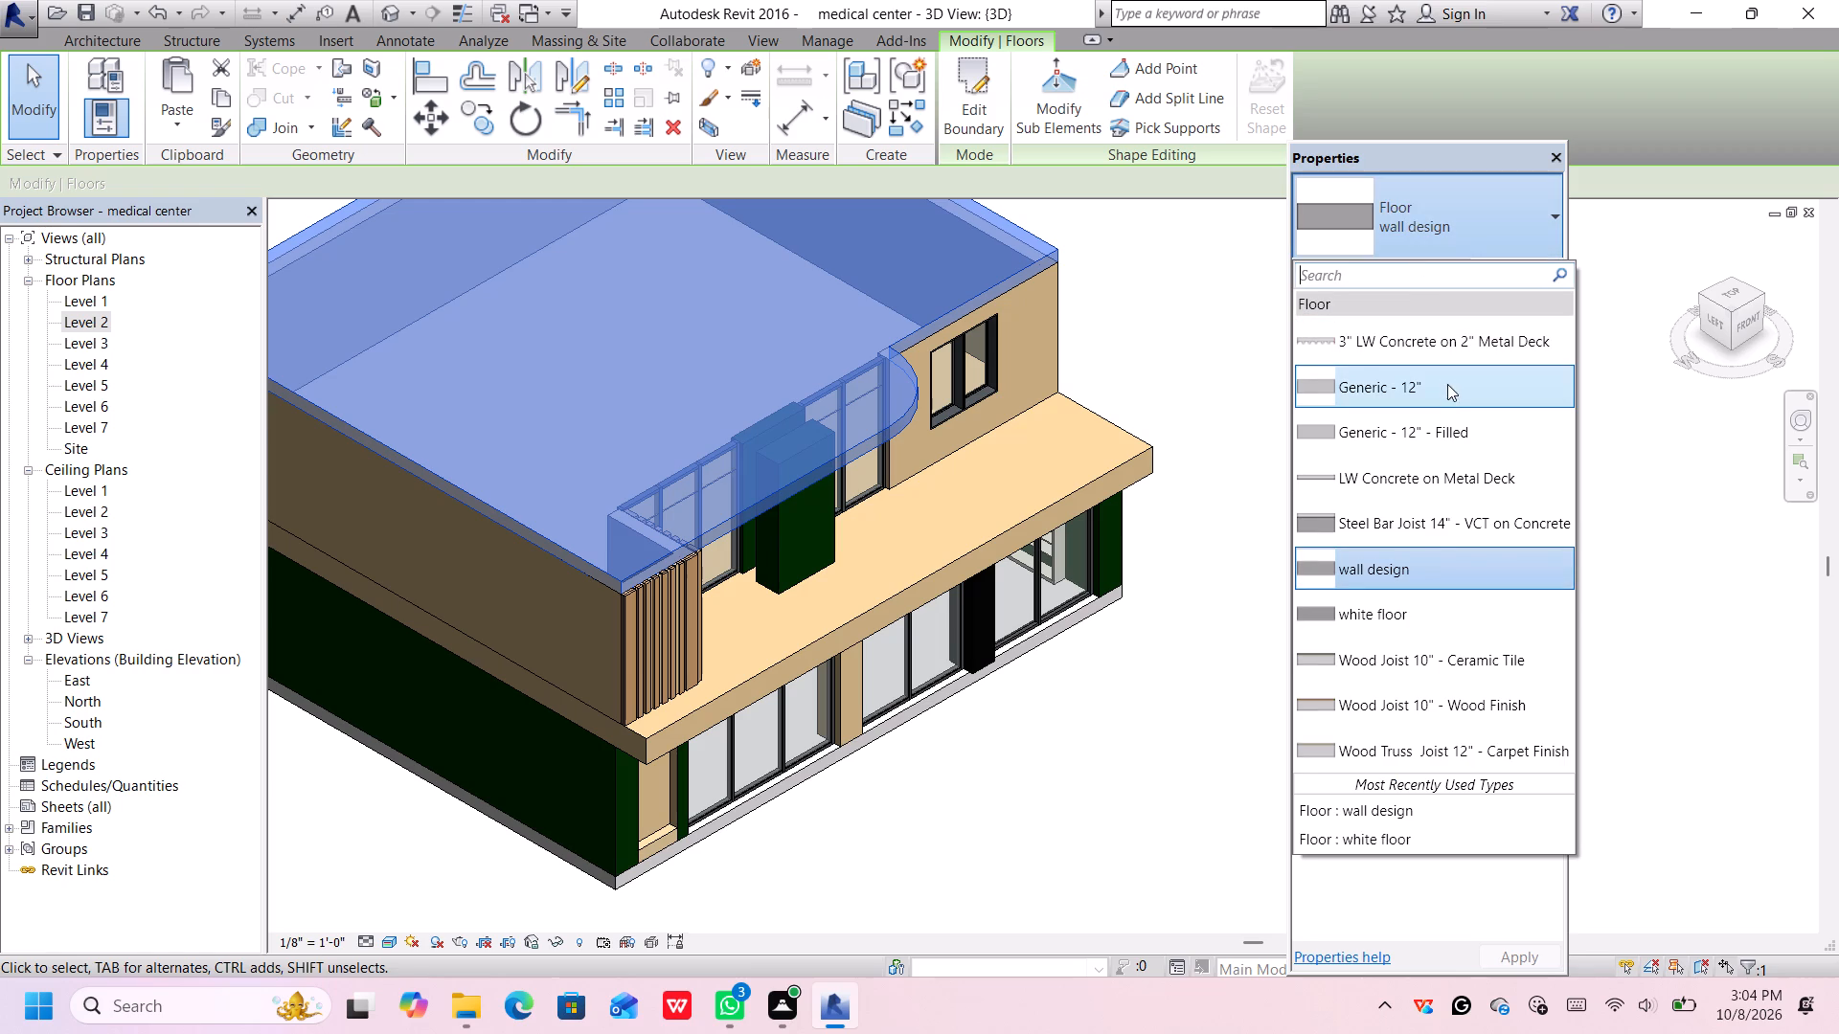
scroll(1459, 416, "down", 1)
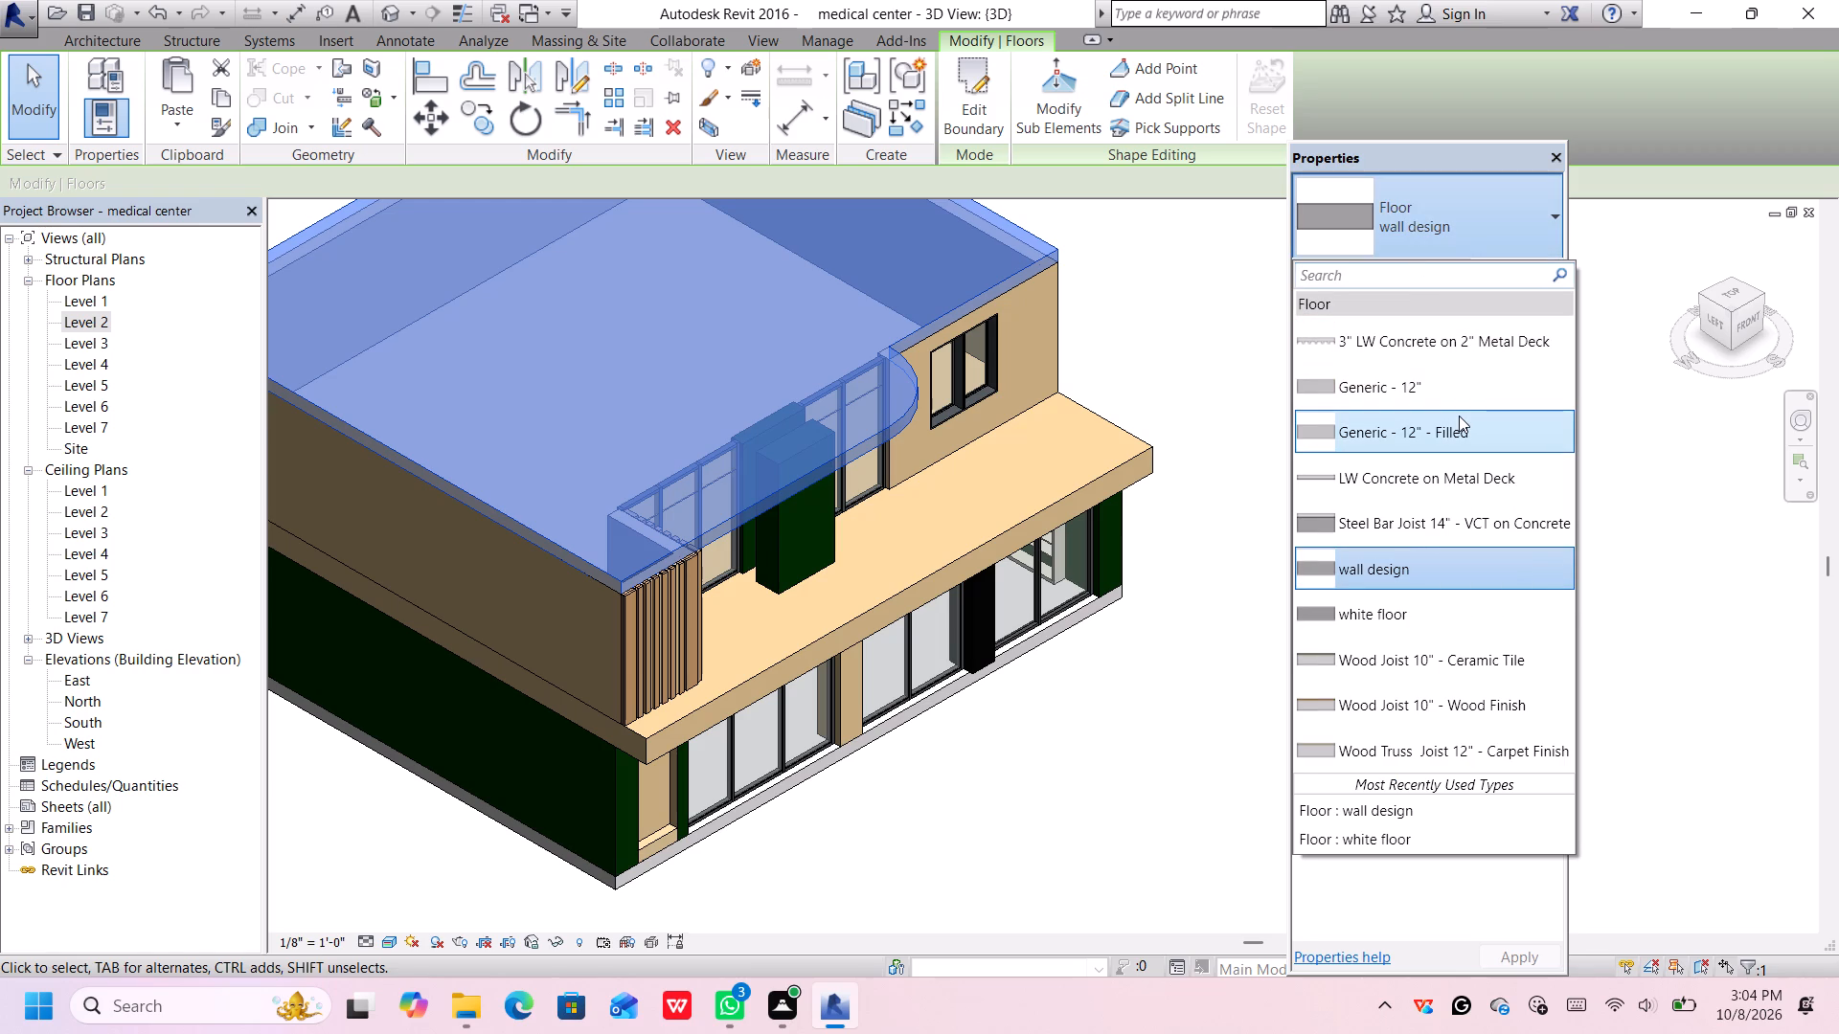
scroll(1451, 470, "up", 2)
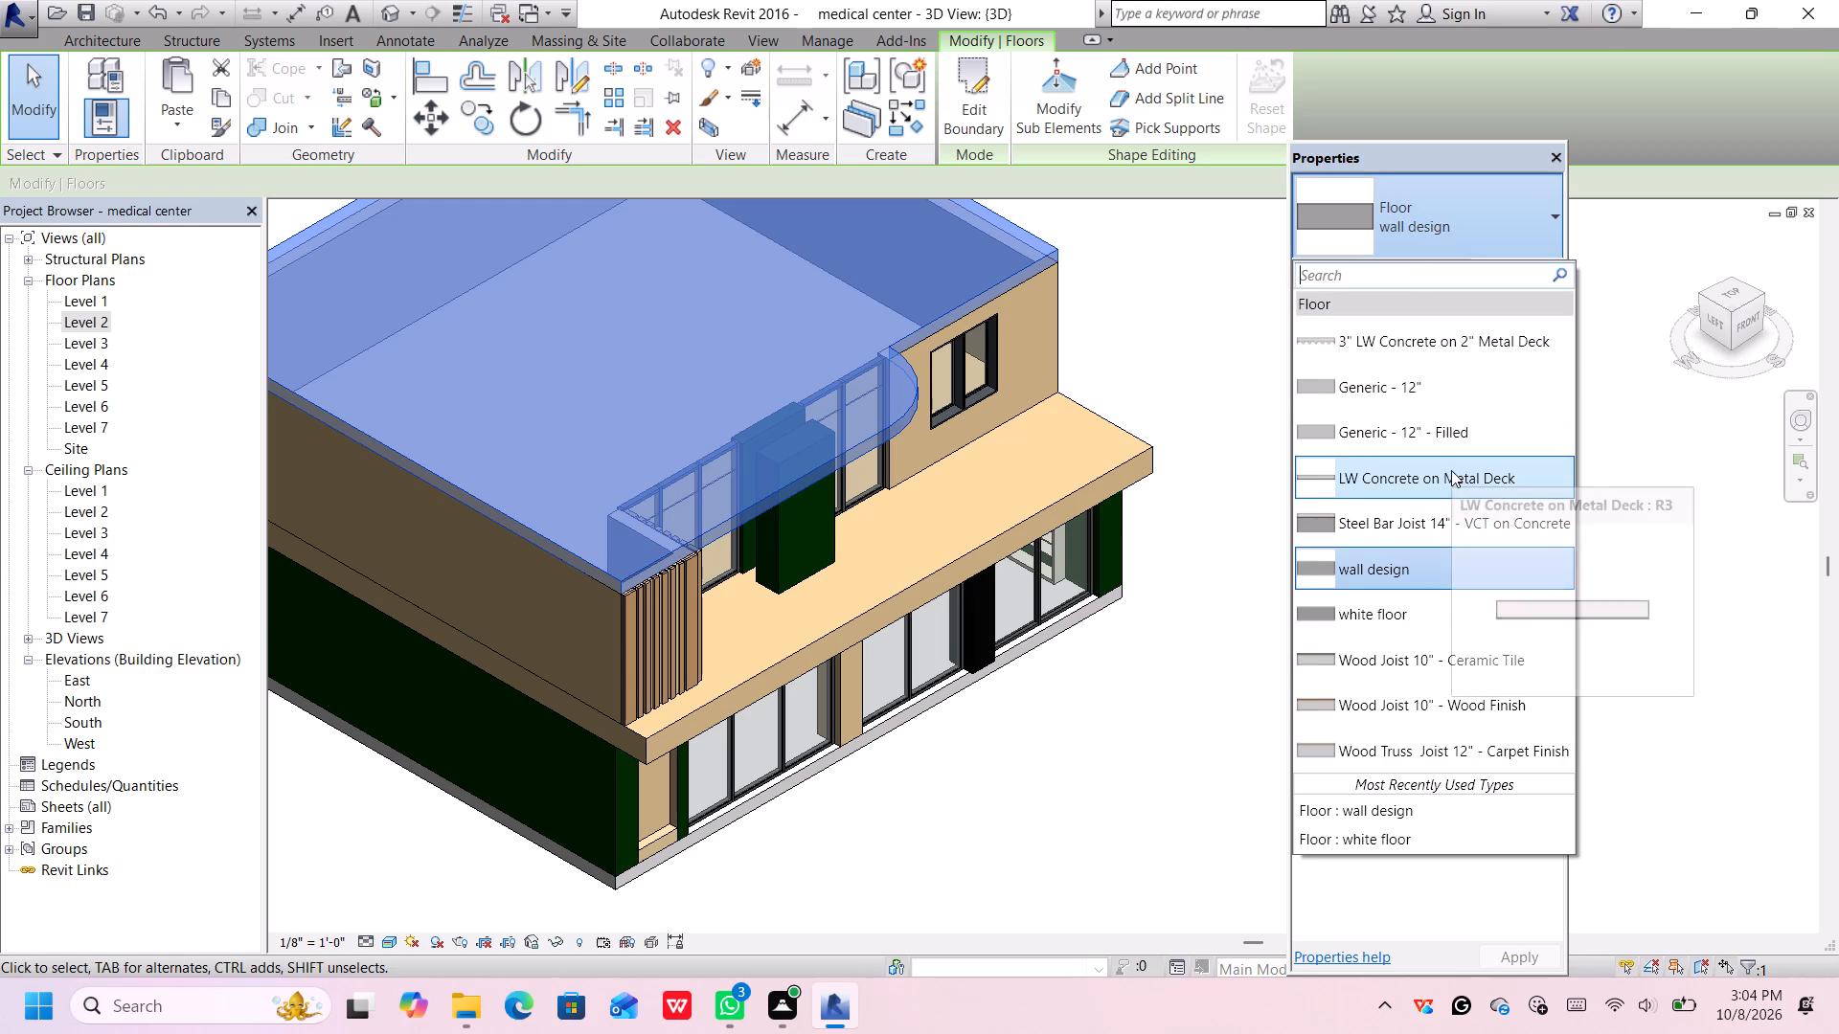
scroll(1451, 471, "up", 1)
scroll(1423, 596, "up", 1)
scroll(1425, 598, "down", 3)
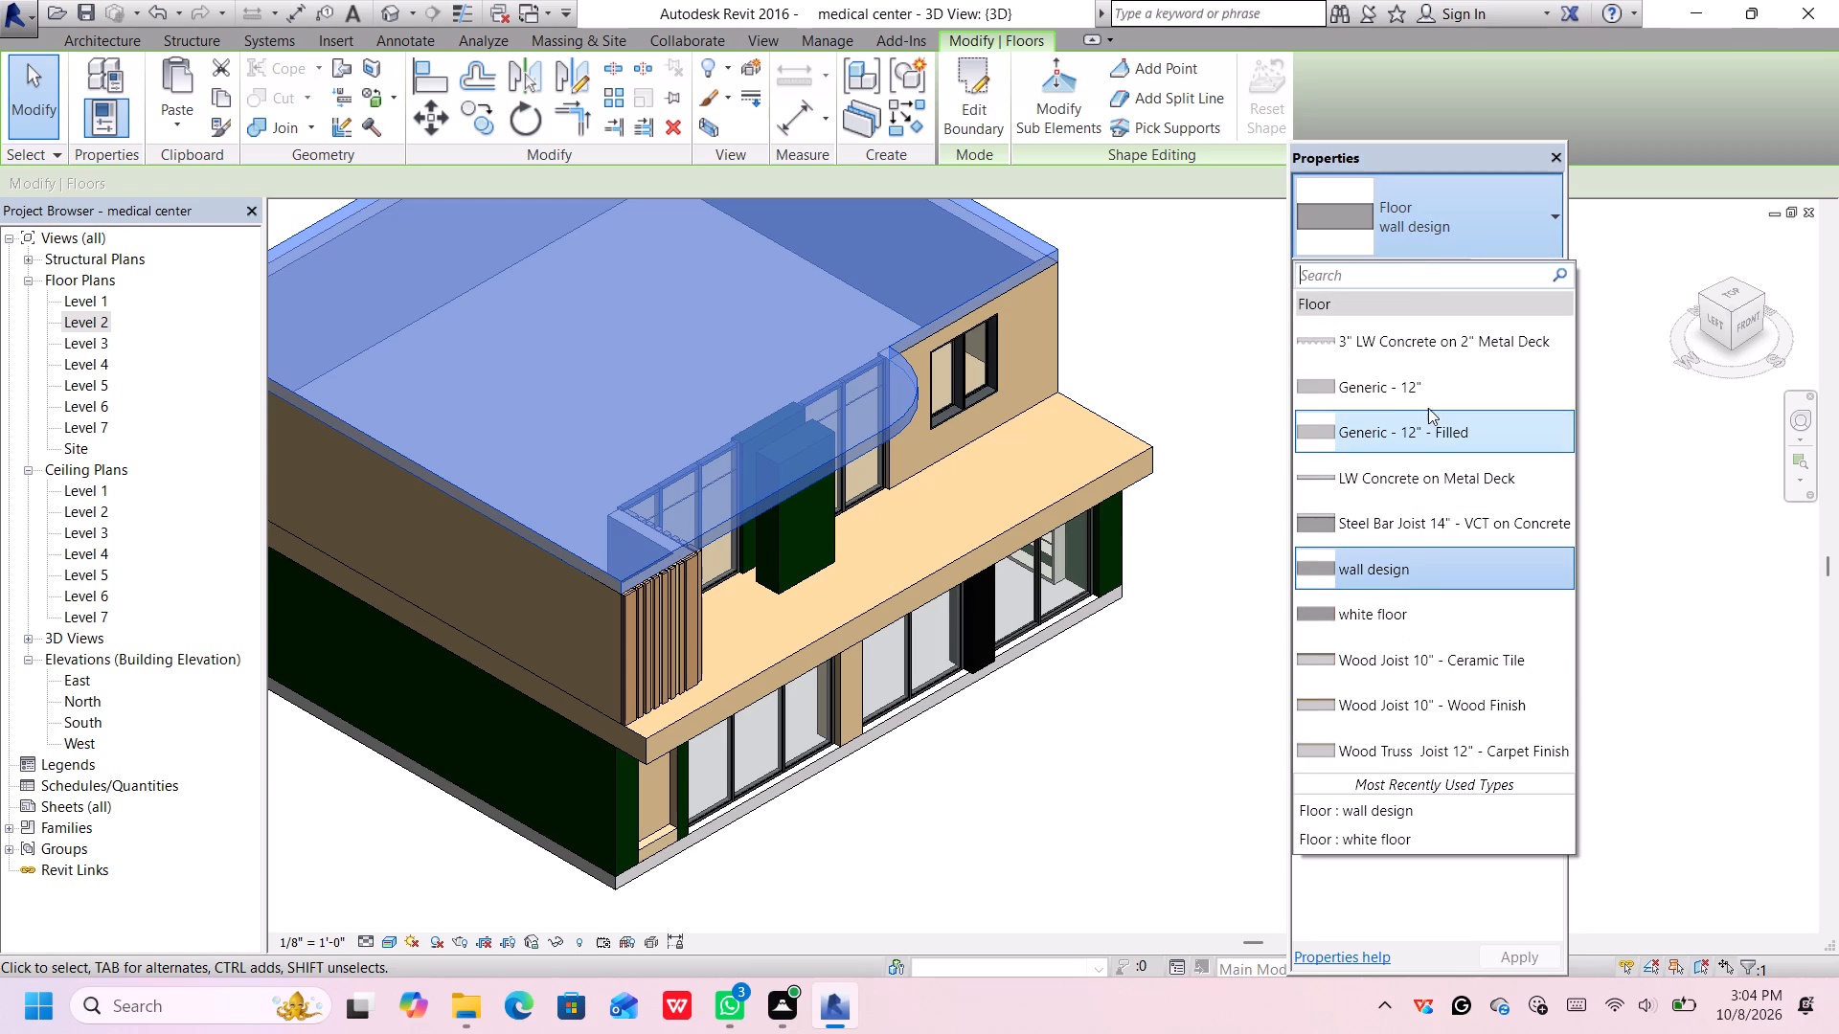
scroll(1432, 400, "up", 1)
scroll(1436, 544, "down", 3)
scroll(1422, 693, "down", 6)
scroll(1421, 691, "up", 2)
scroll(1415, 708, "down", 1)
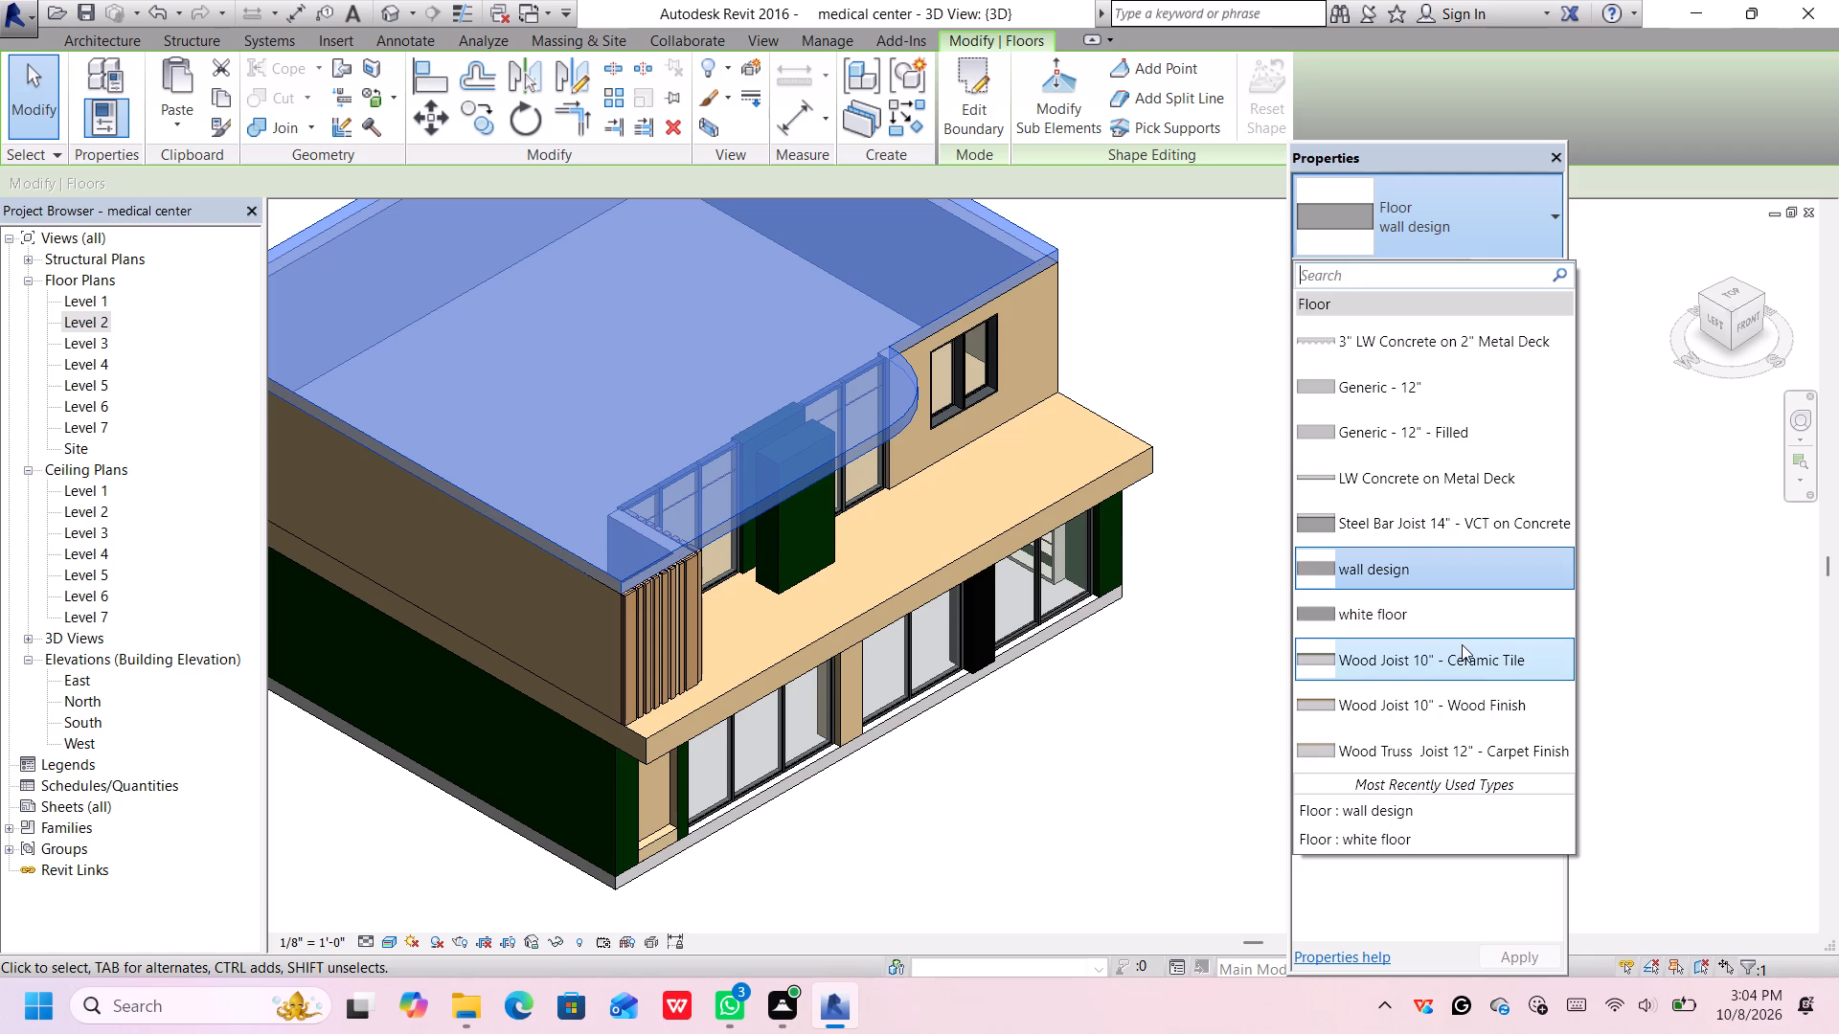
left_click(1441, 575)
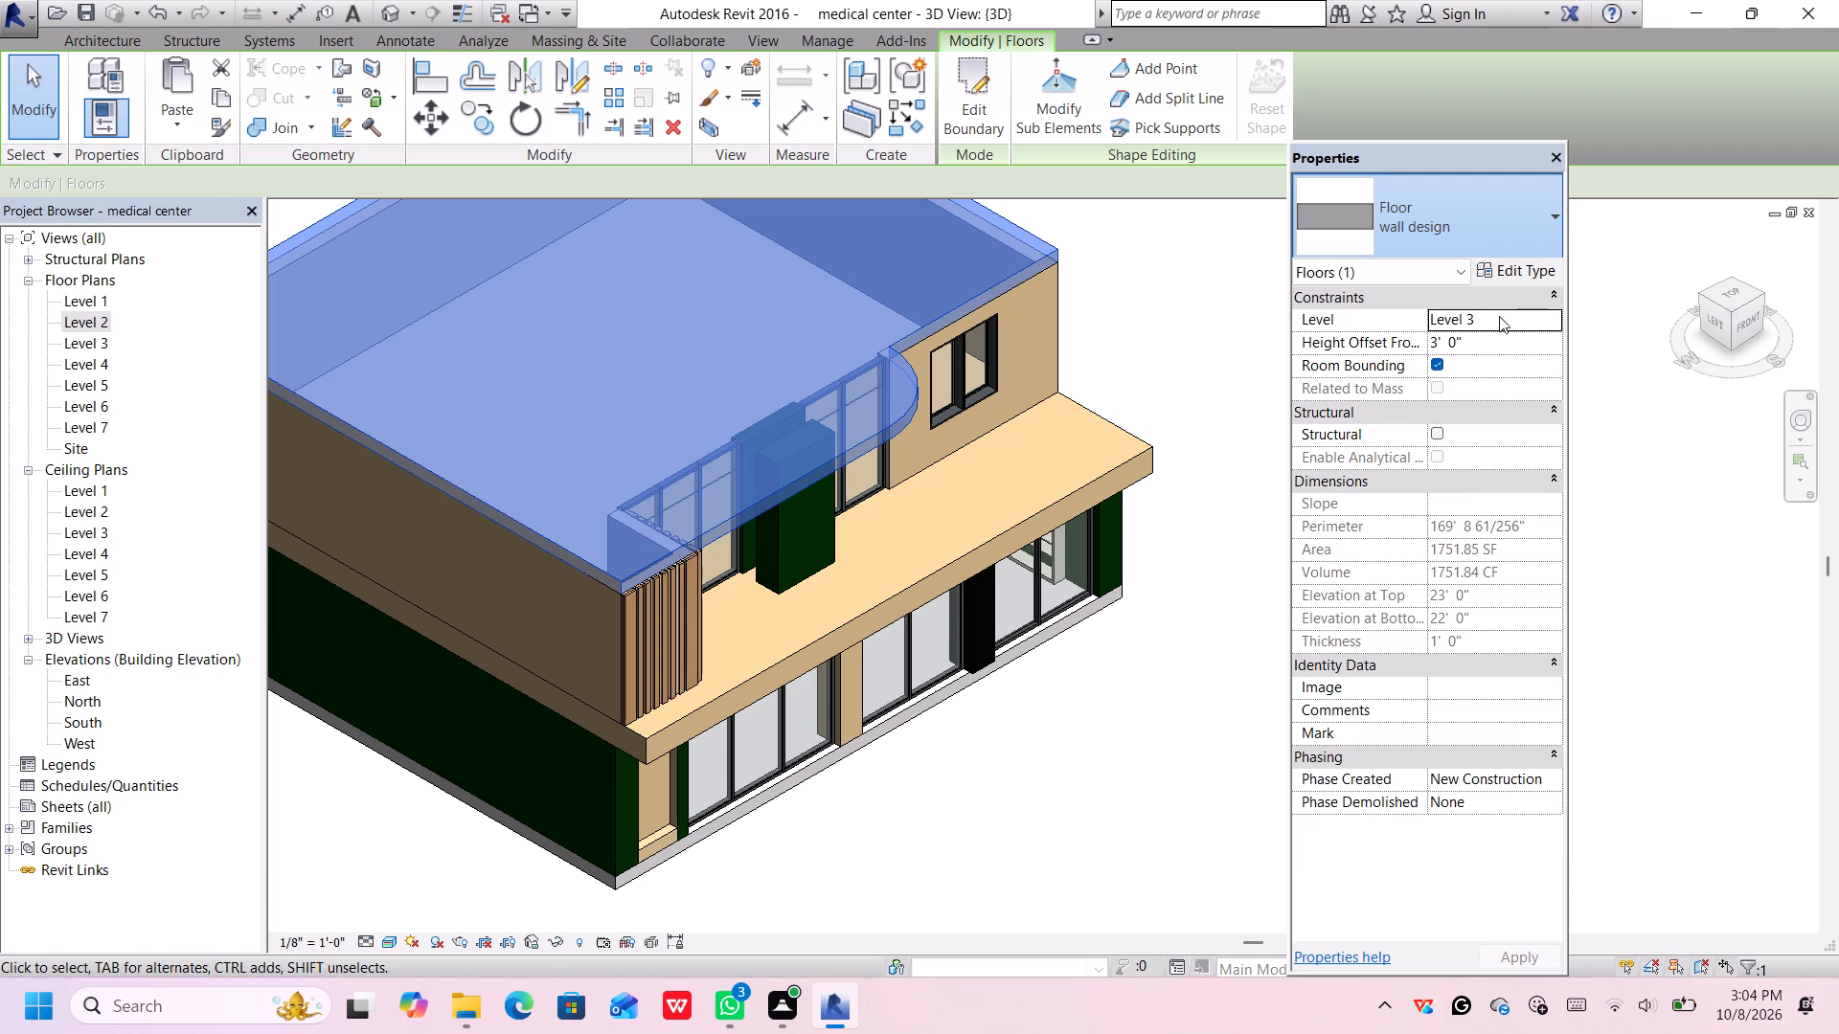
Set the structure layer thickness of the roof slab's wall design floor type to 2'.
left_click(1519, 271)
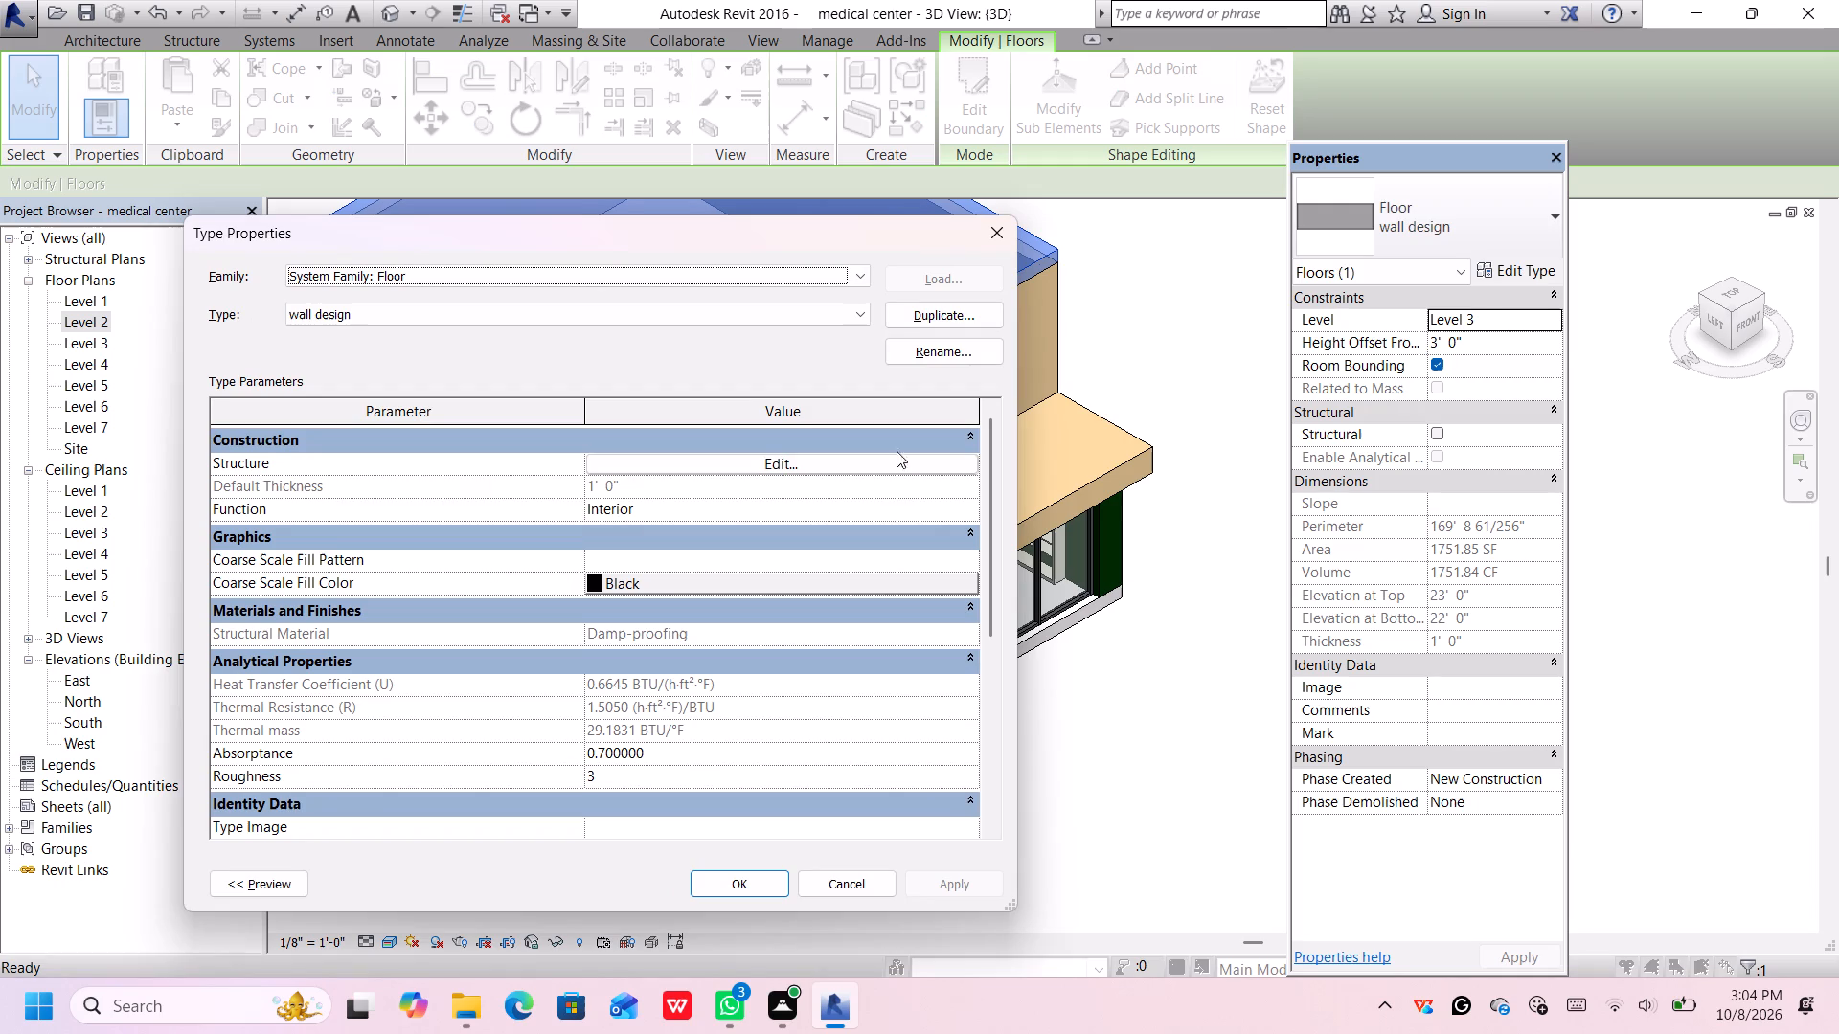
left_click(619, 492)
left_click(610, 486)
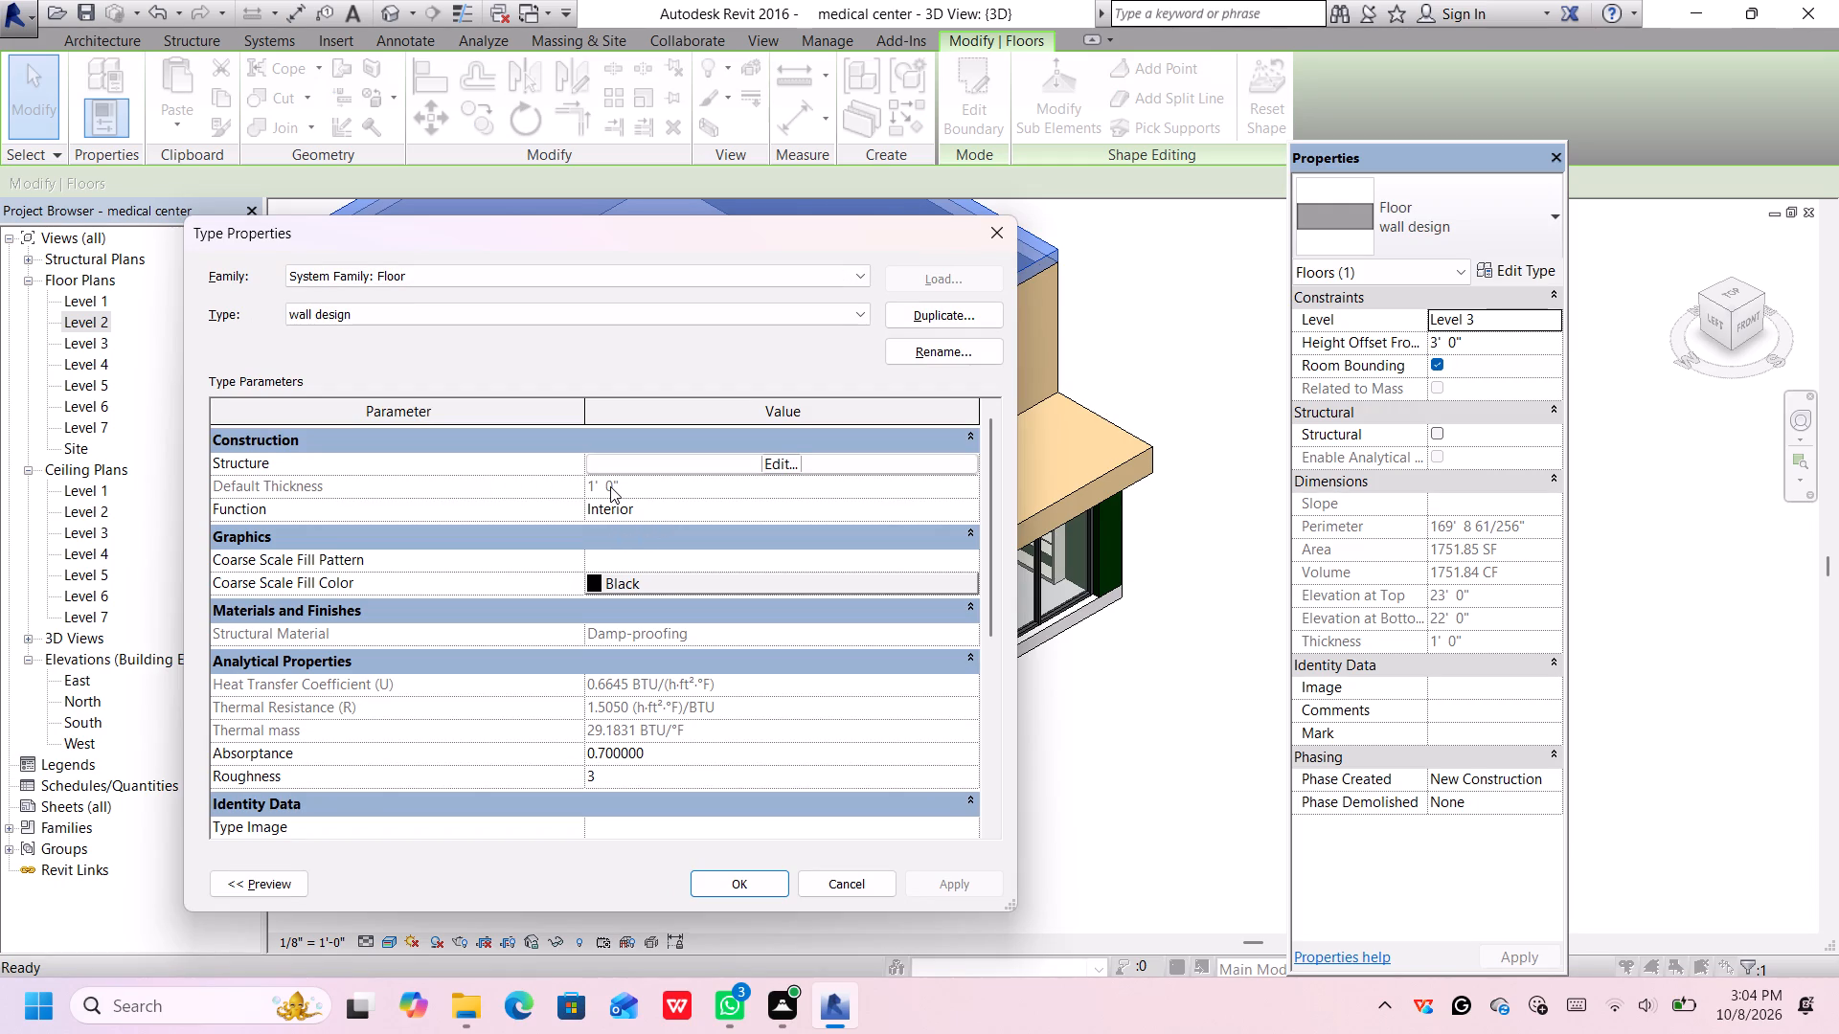
left_click(687, 465)
left_click(625, 458)
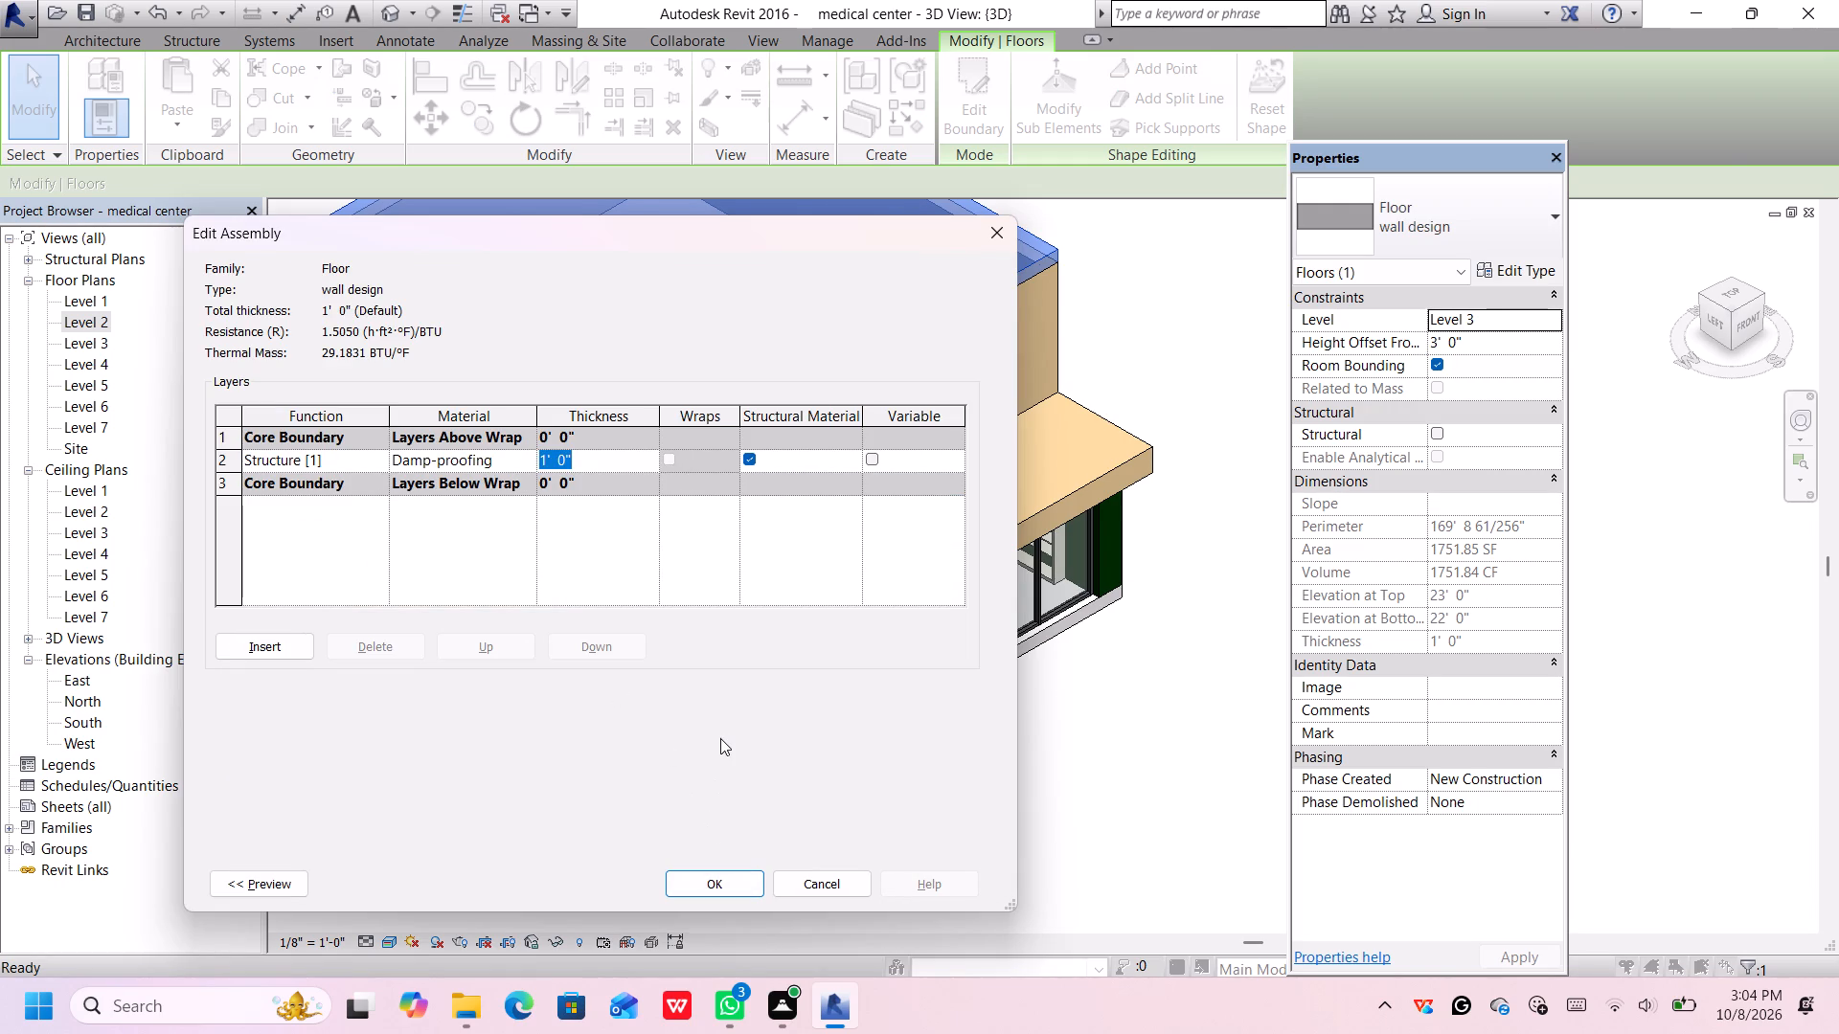
key("2")
key("Return")
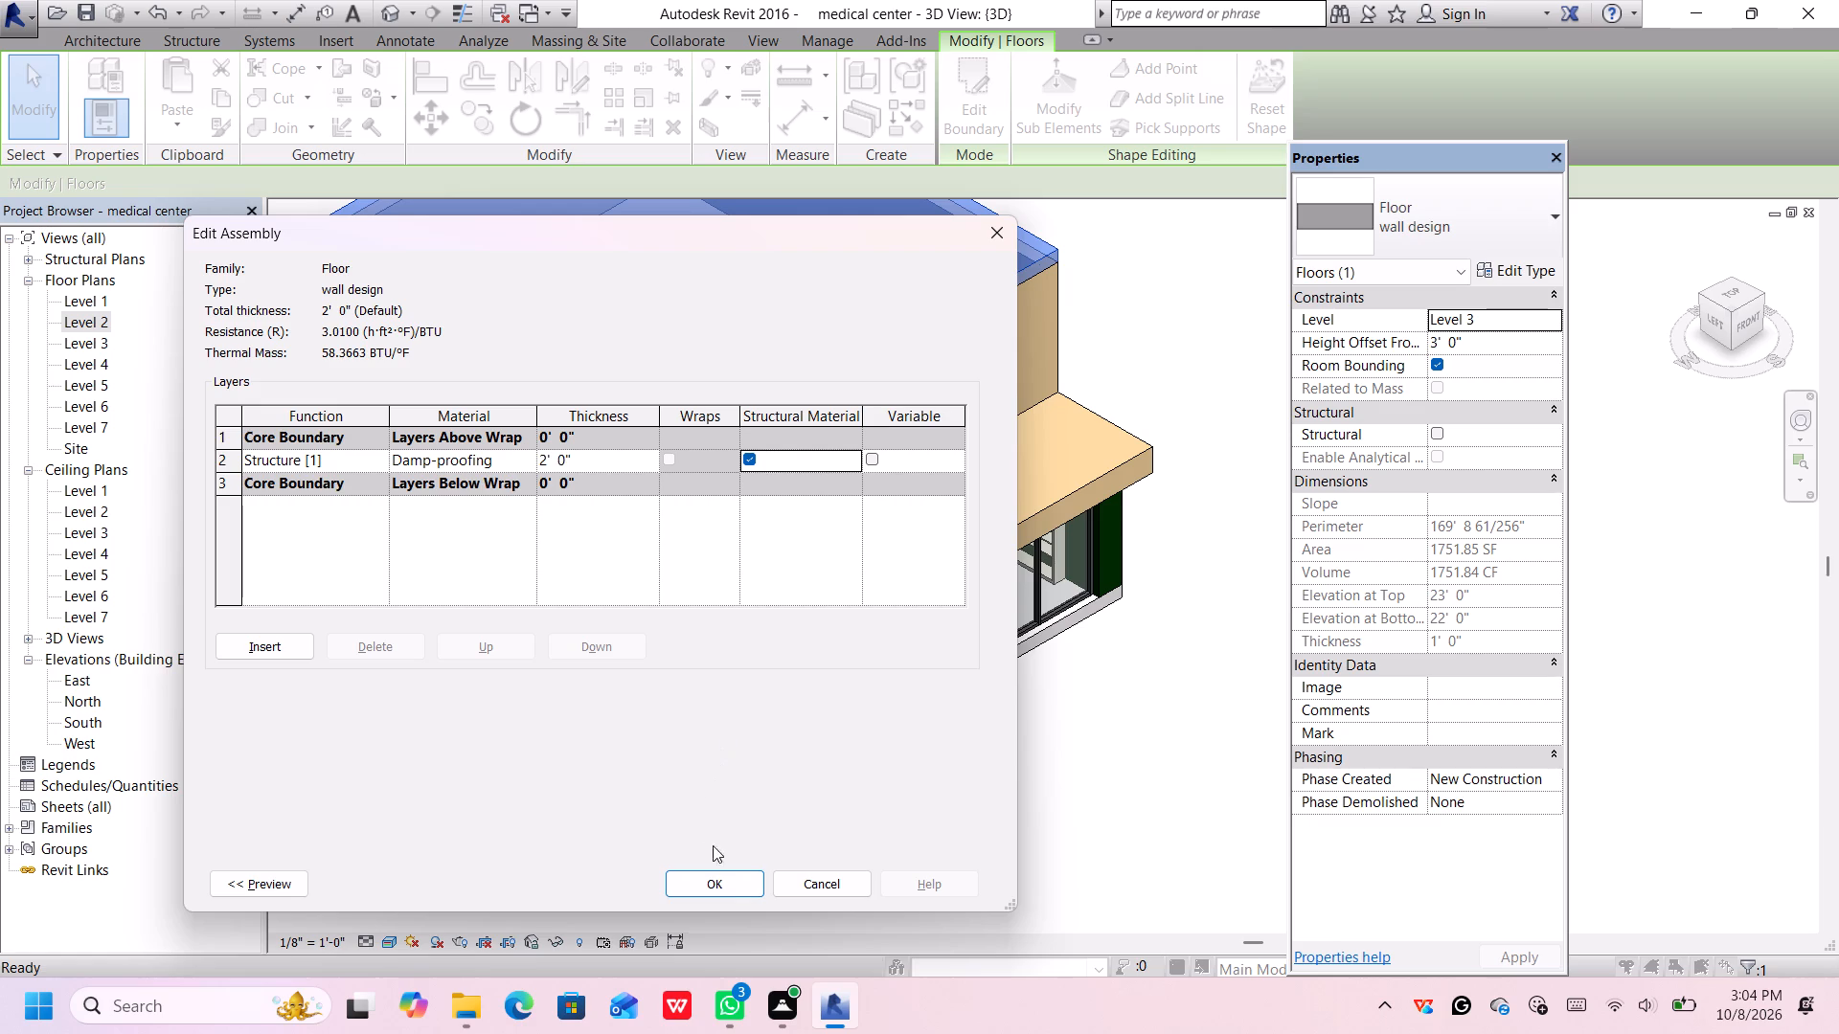
left_click(730, 894)
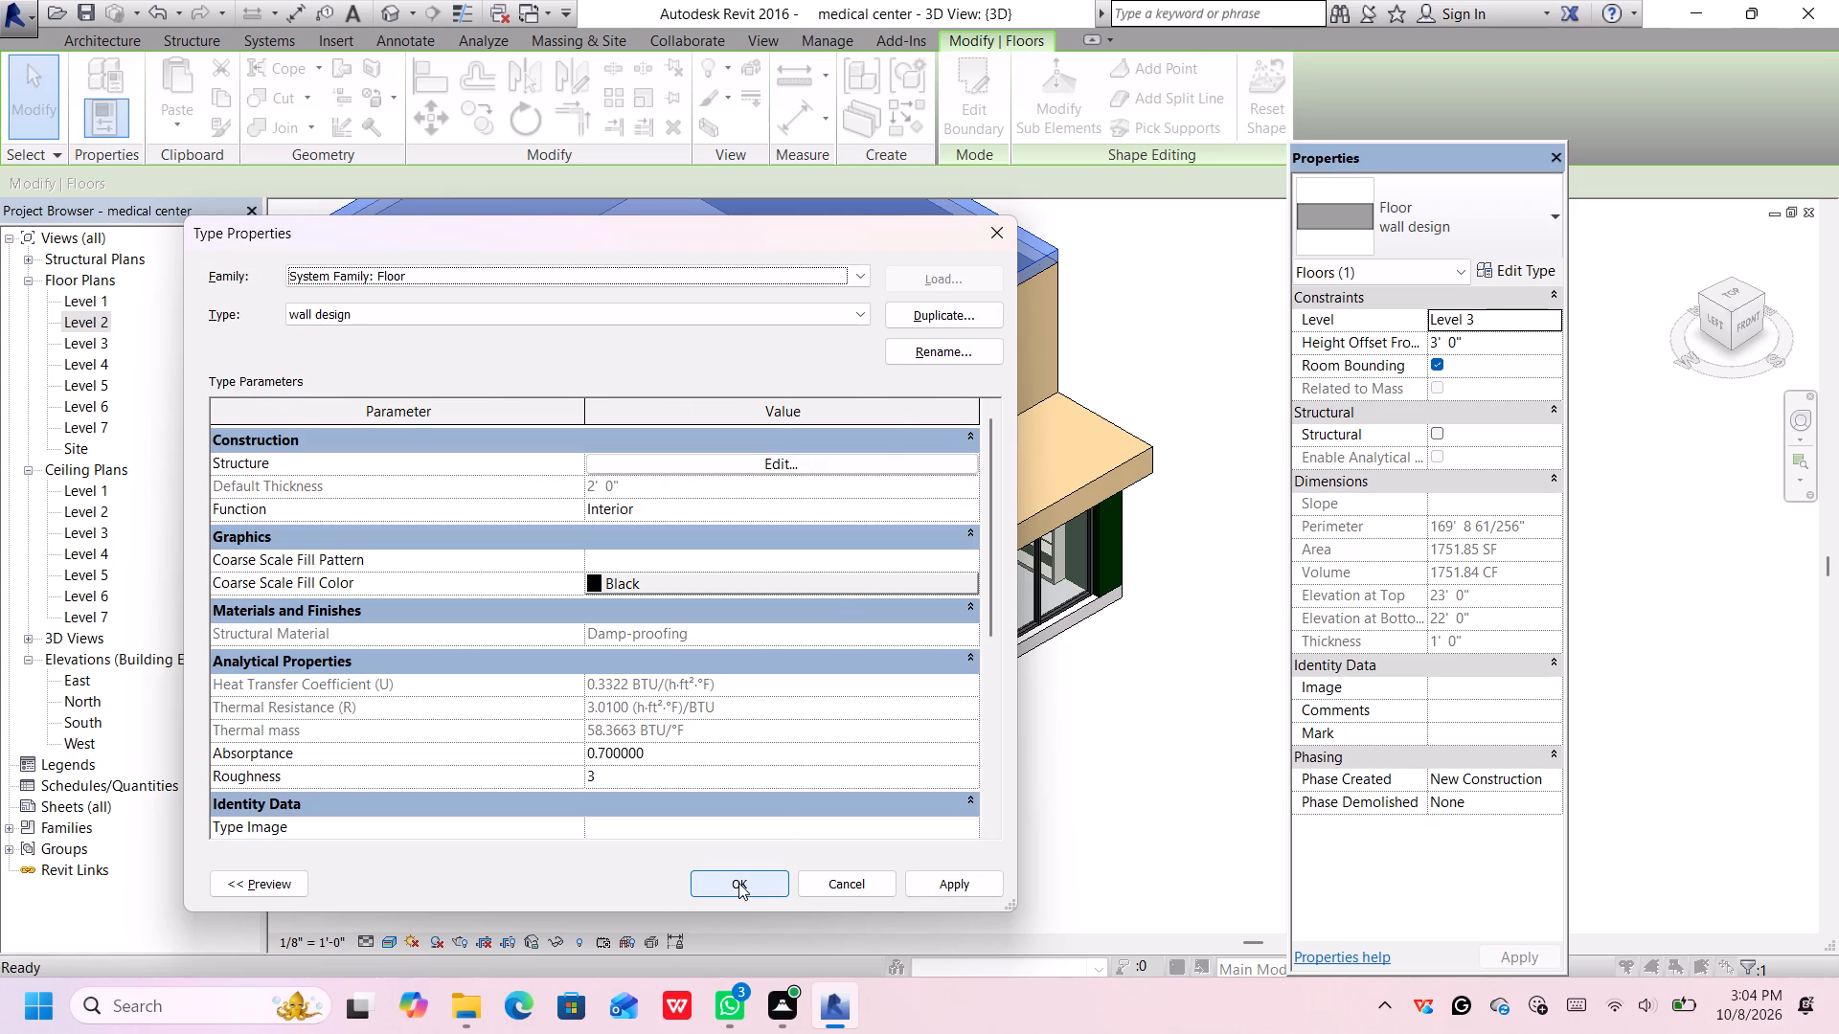
Duplicate the roof slab's floor type as wall design 2 and apply it to the slab.
left_click(940, 314)
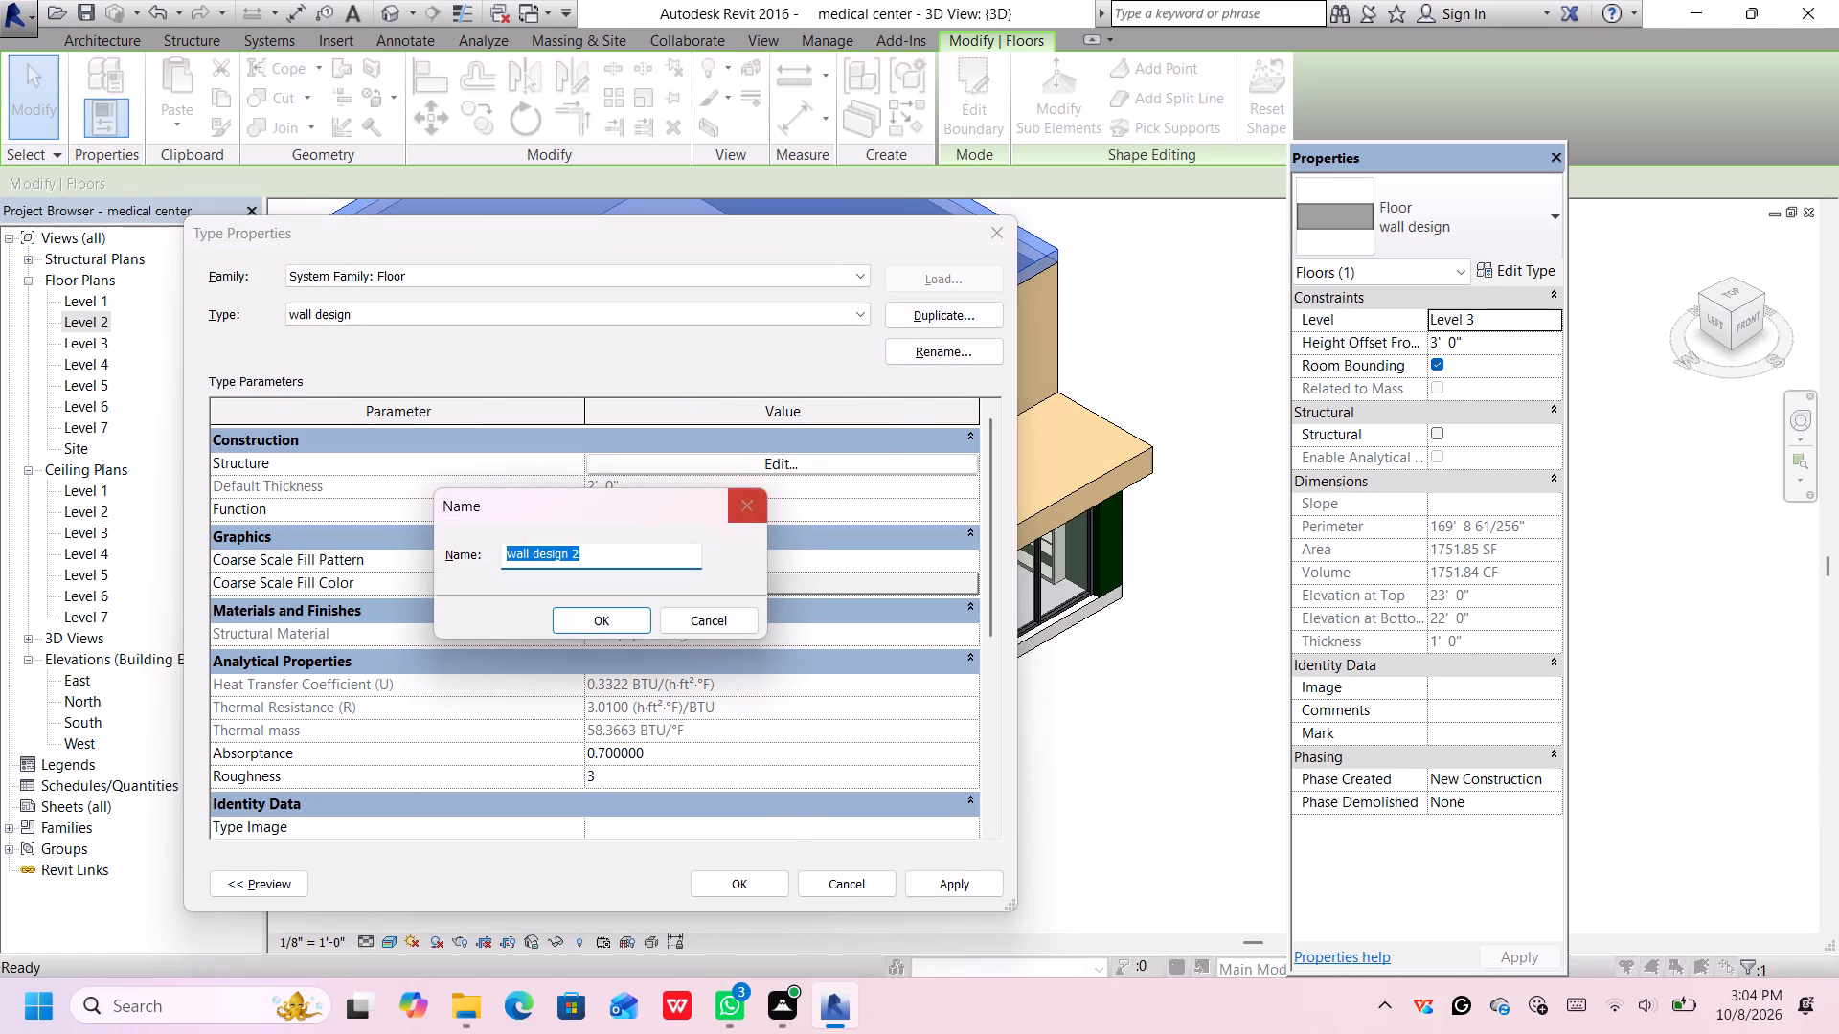
left_click(592, 618)
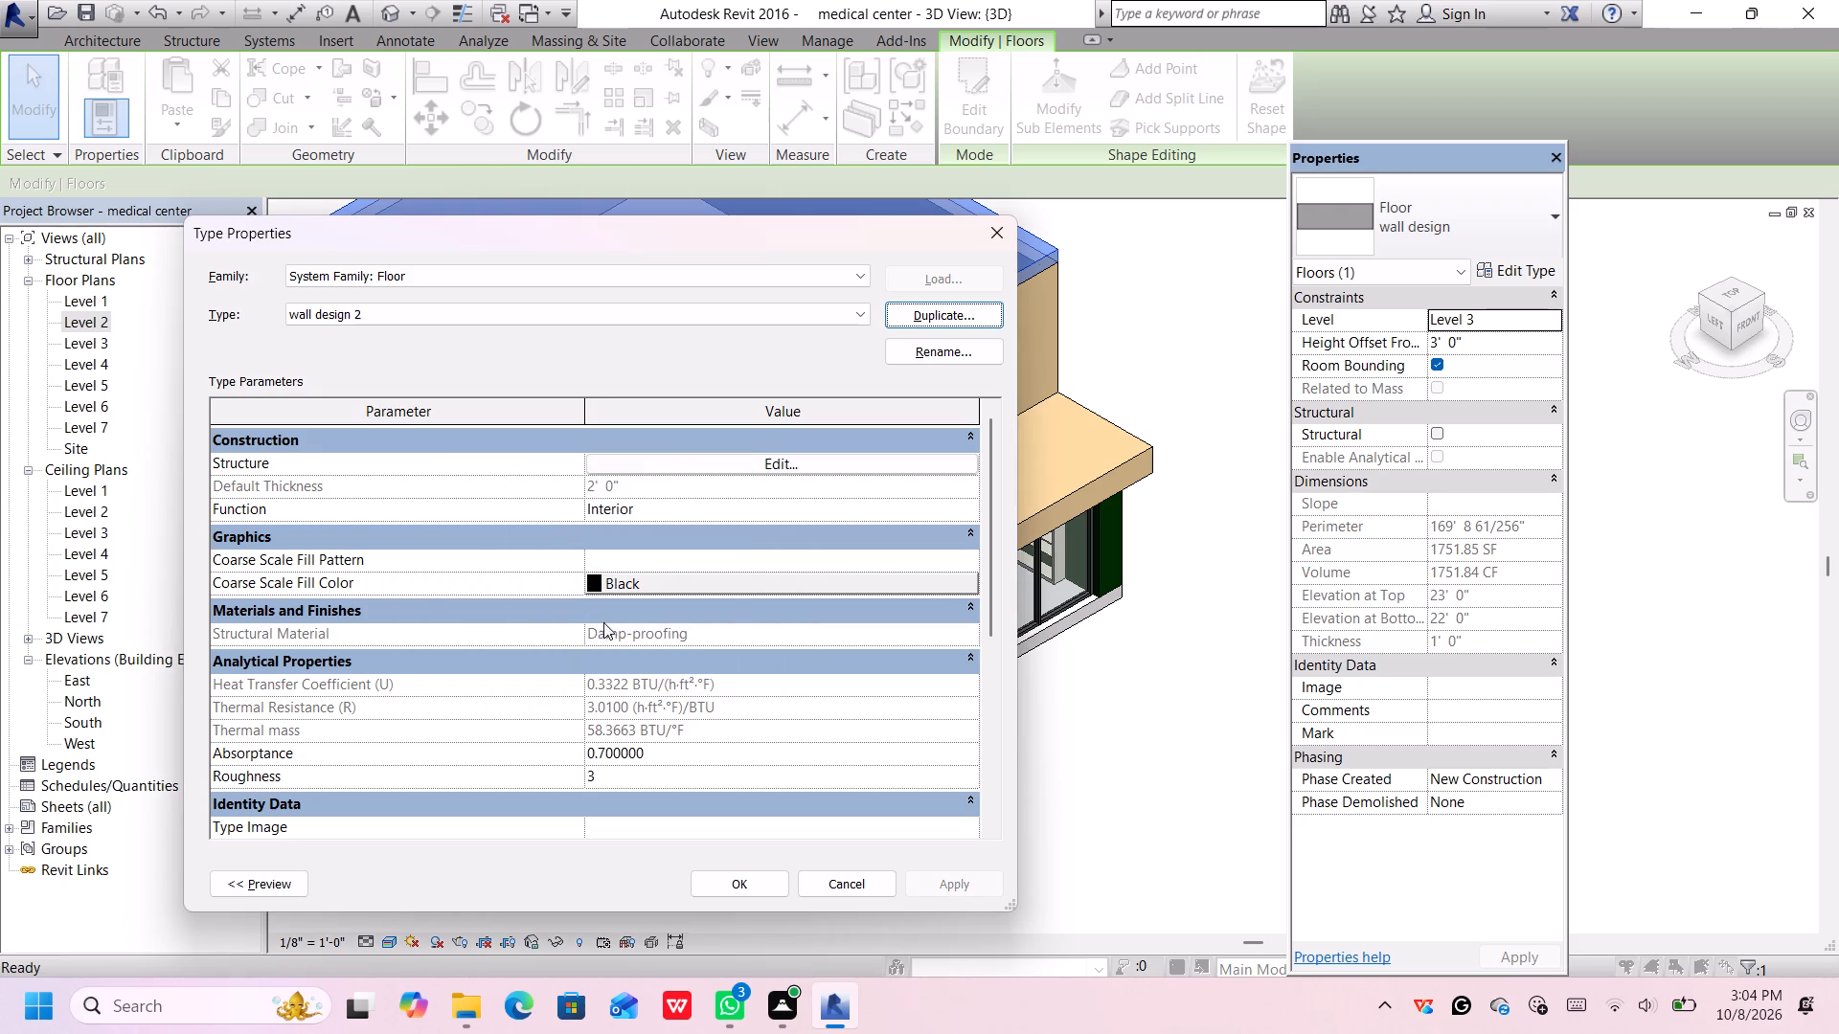
left_click(734, 881)
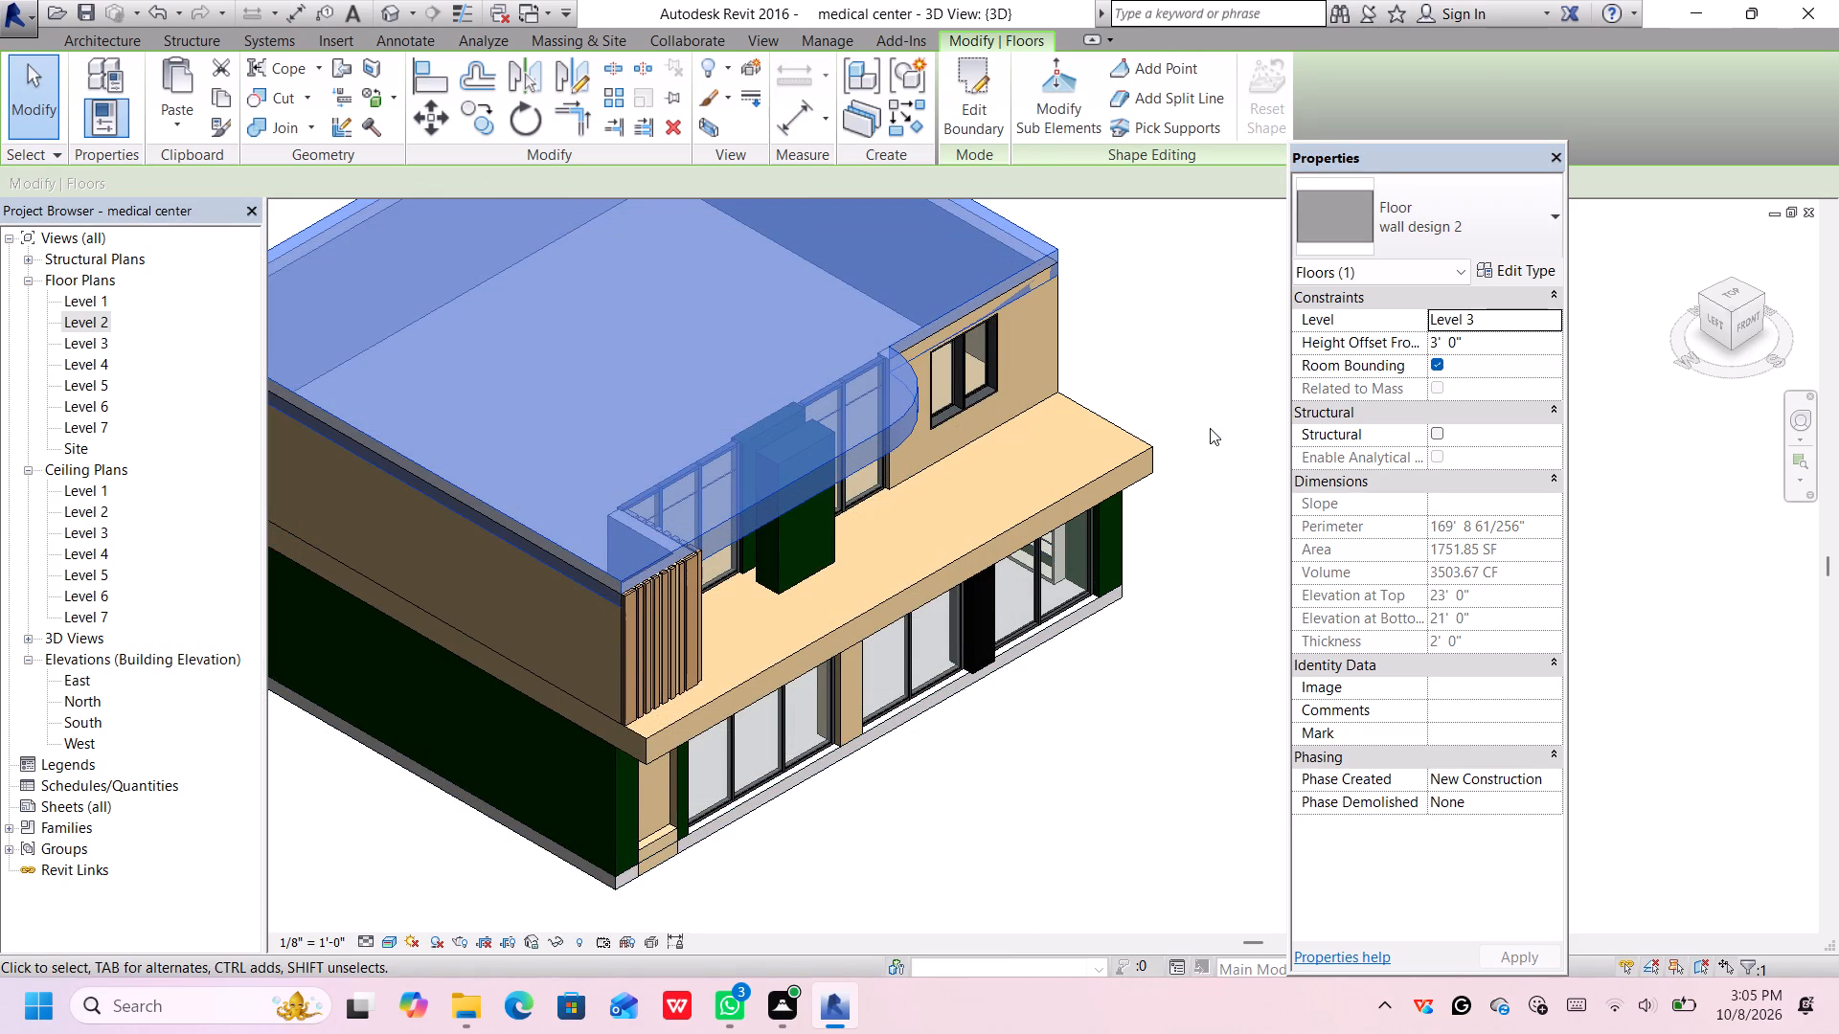
Set the curved-corner roof slab's height offset from Level 3 to 4'.
middle_click_drag(1210, 432, 1216, 462)
left_click(1485, 339)
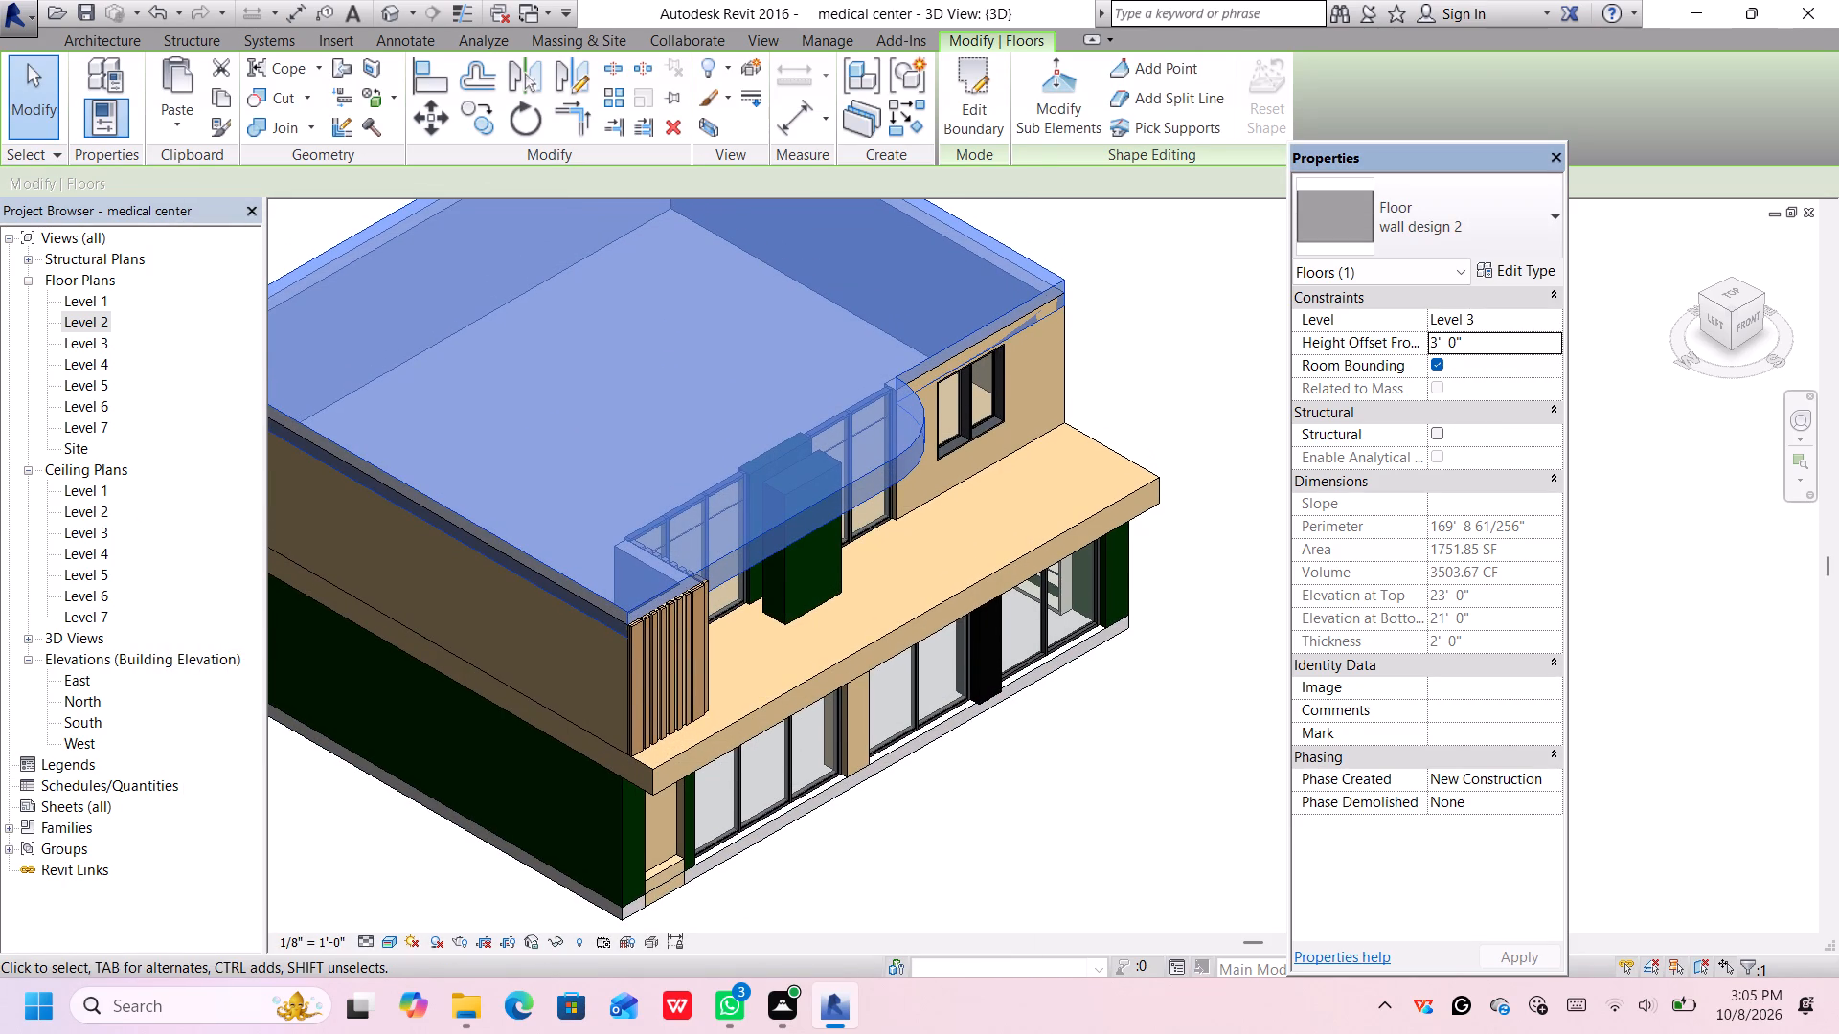
key("BackSpace")
type("4'")
key("Return")
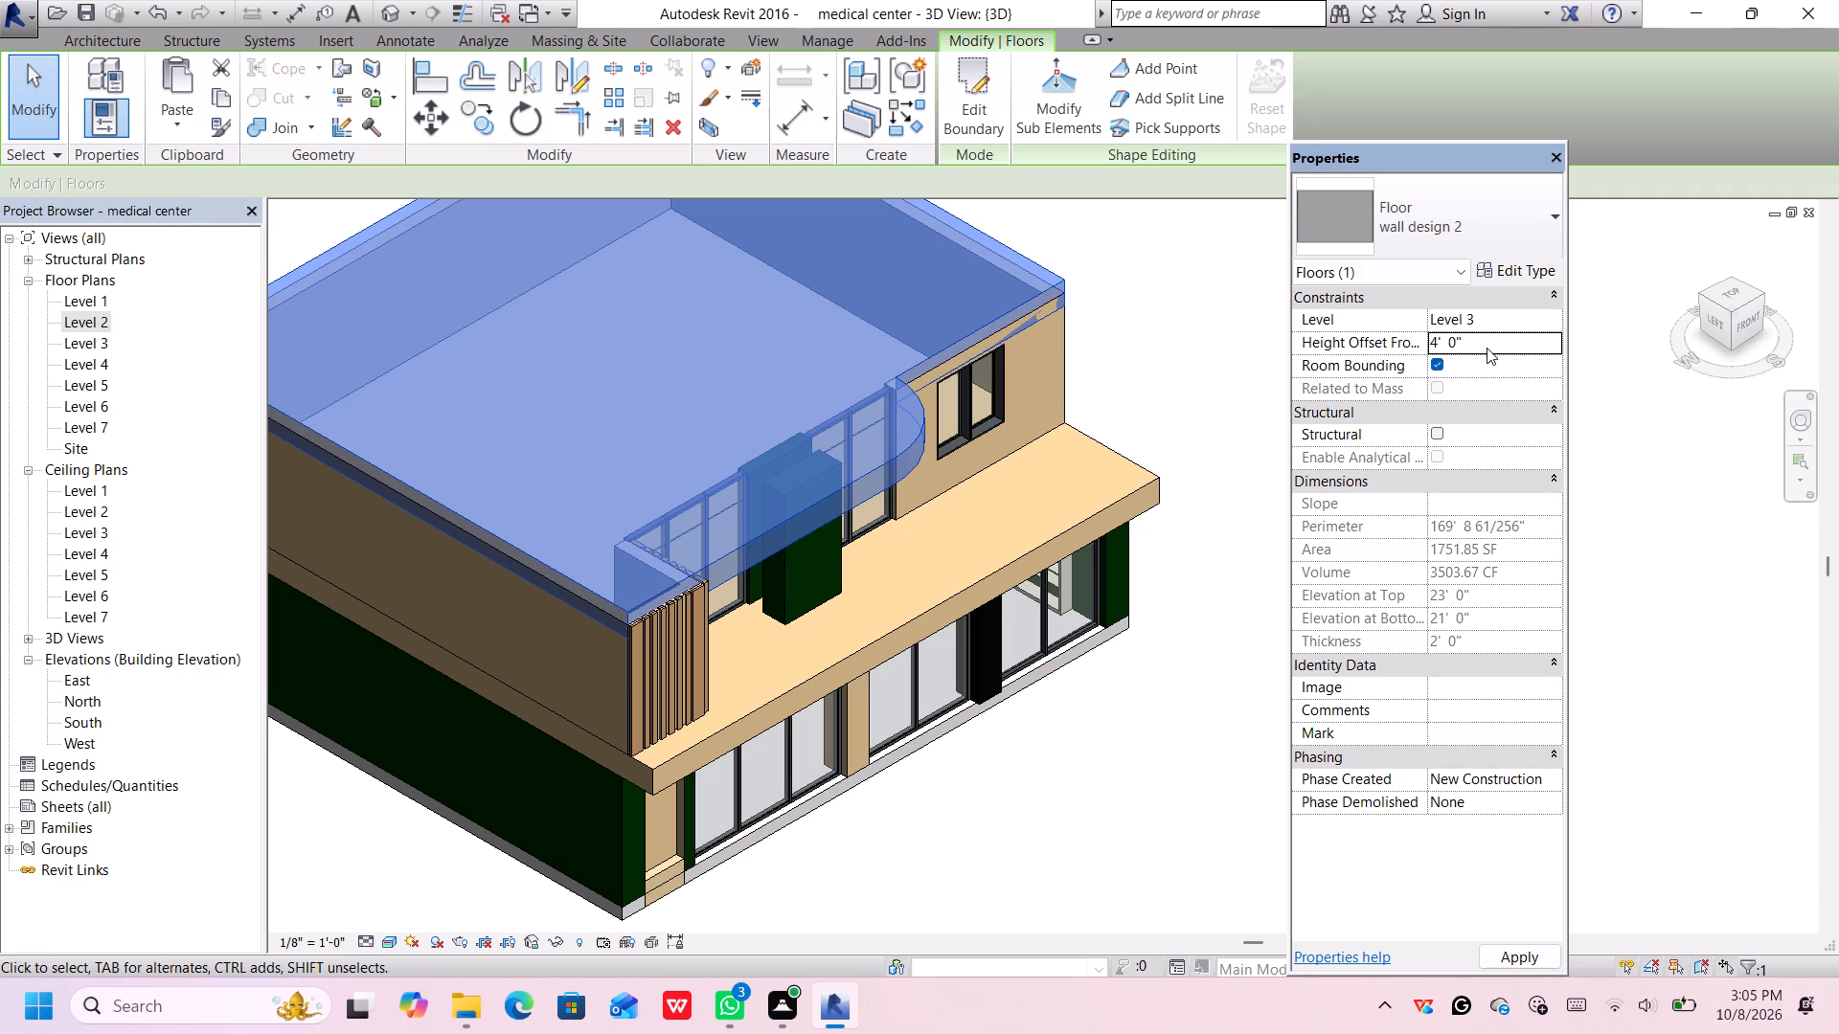
key("Return")
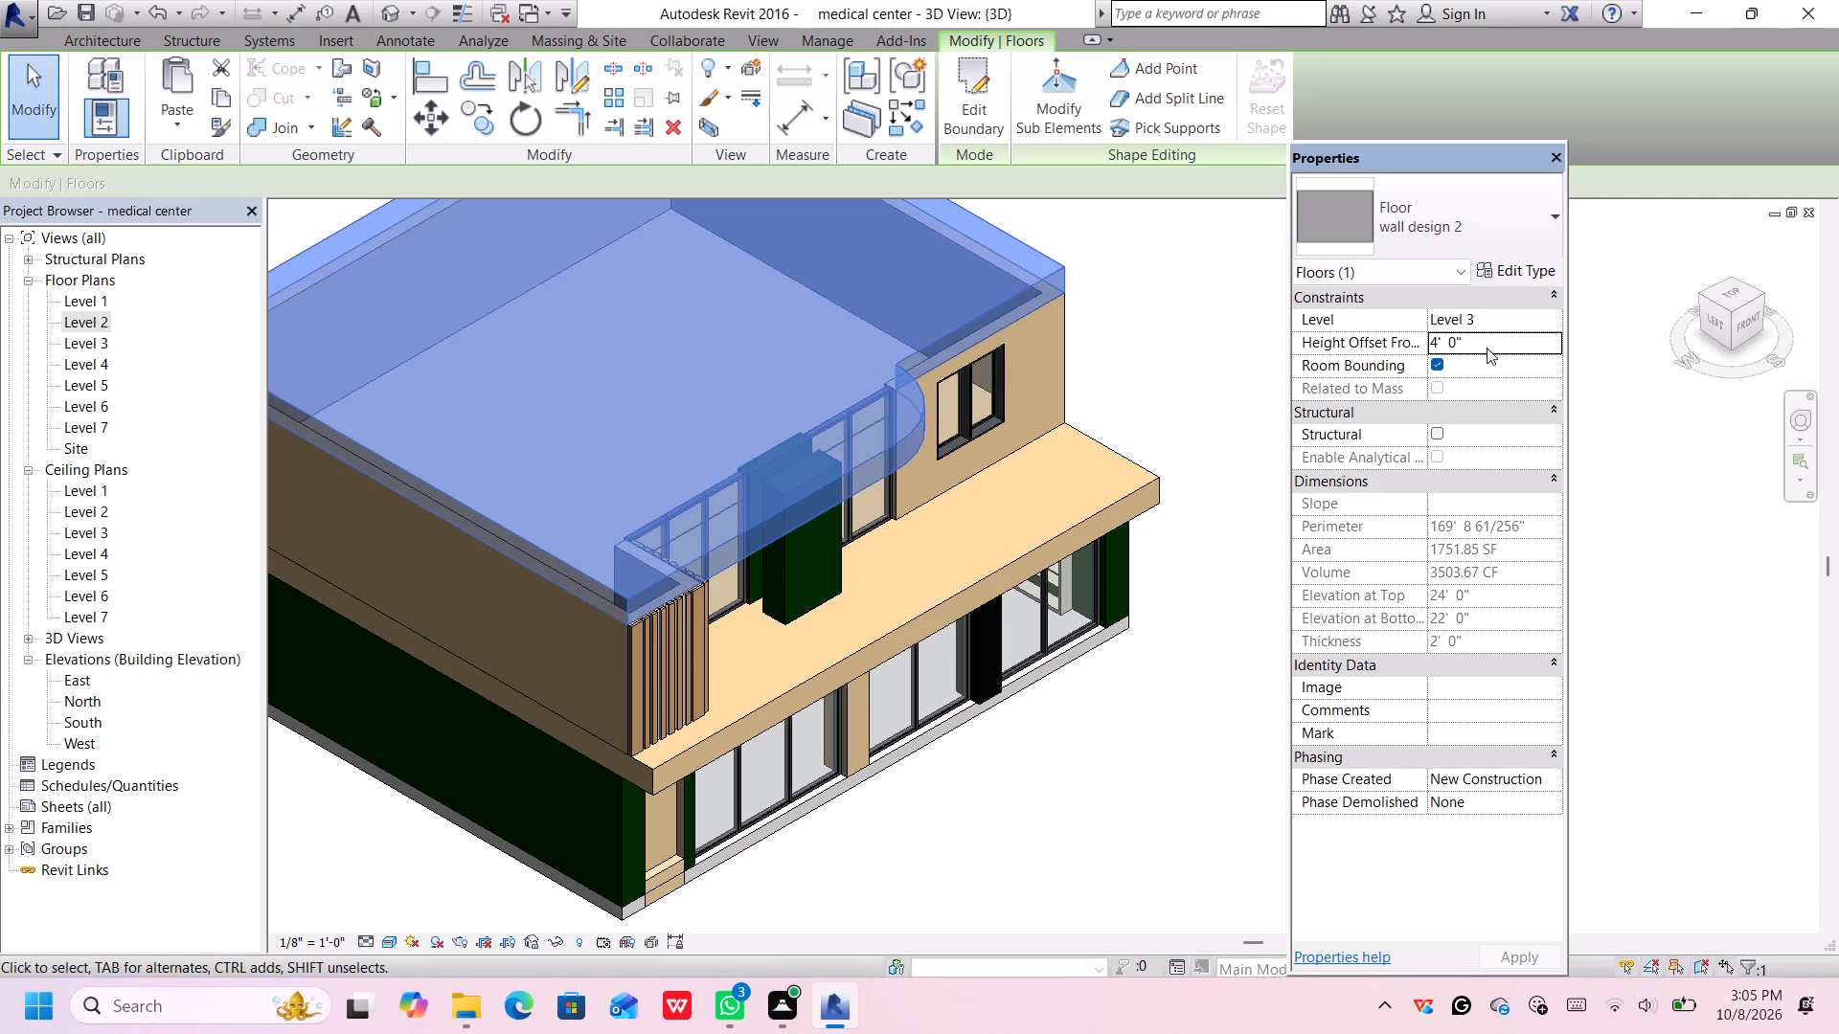
left_click(1257, 359)
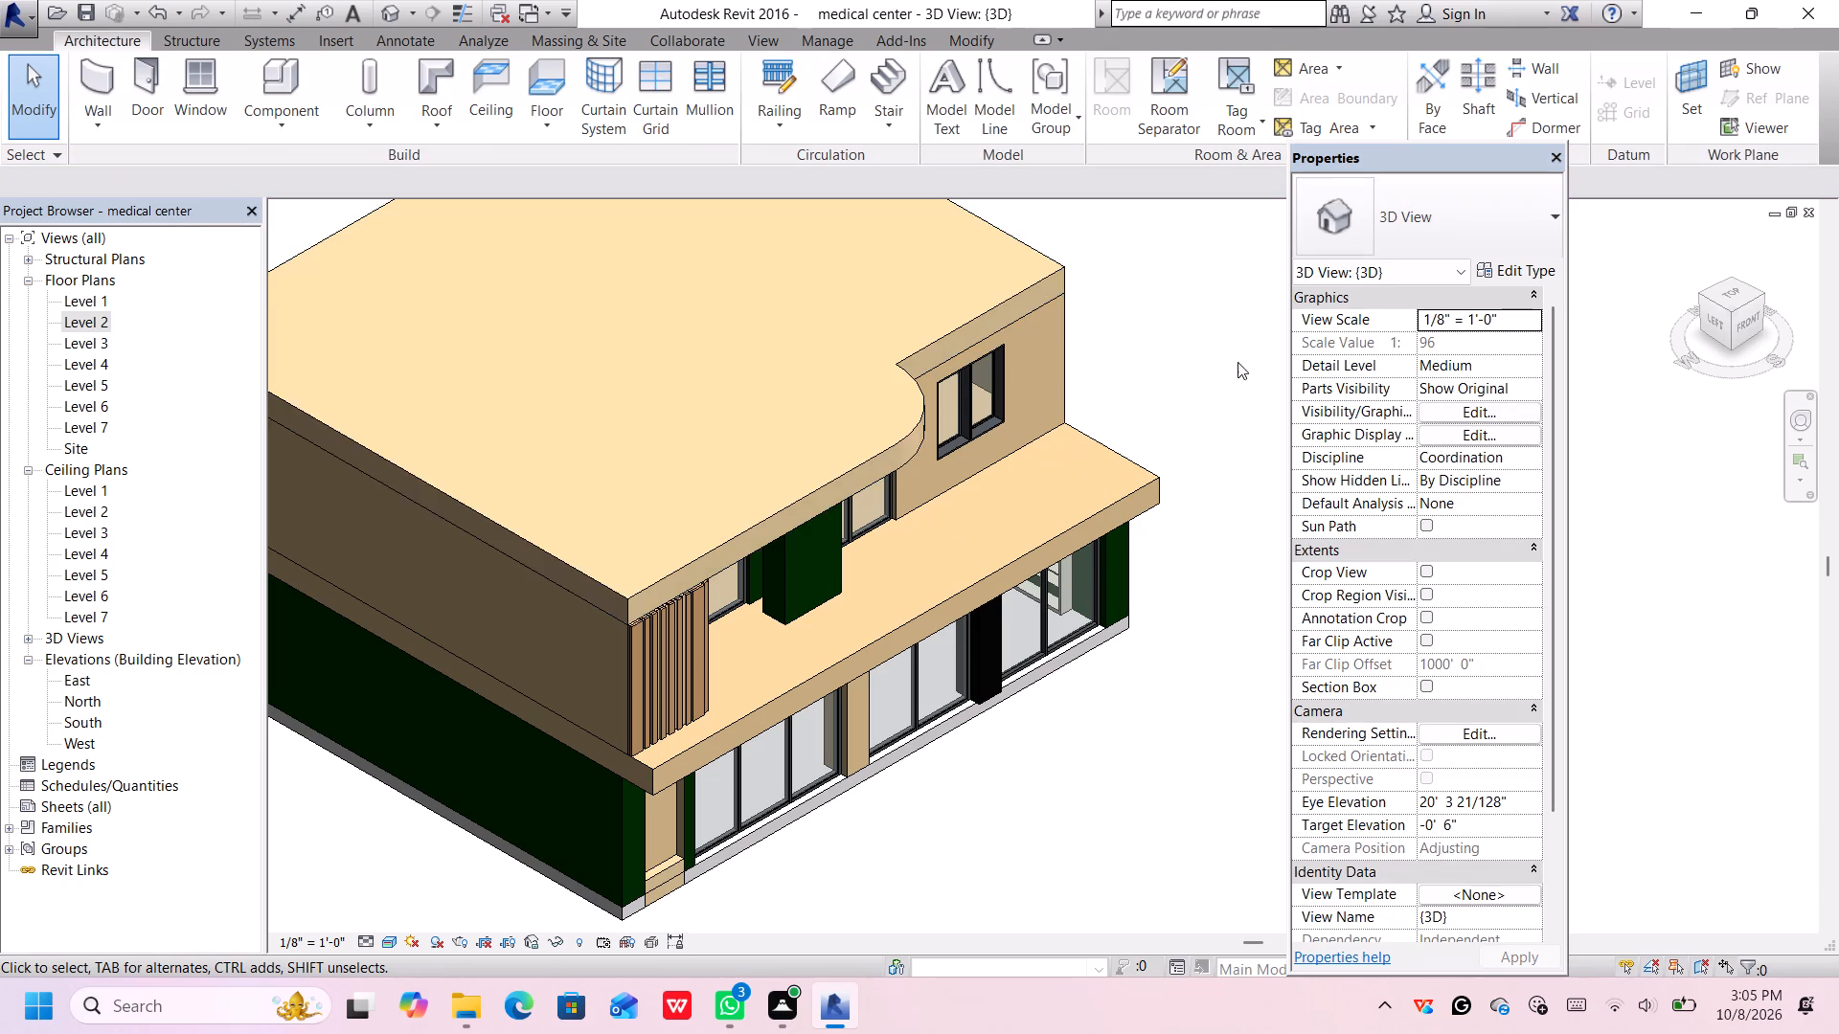
Examine the whole building in 3D to check how the roof slab sits on the upper storey.
scroll(1203, 368, "up", 3)
scroll(1203, 366, "down", 1)
scroll(1205, 368, "up", 4)
scroll(1205, 368, "down", 9)
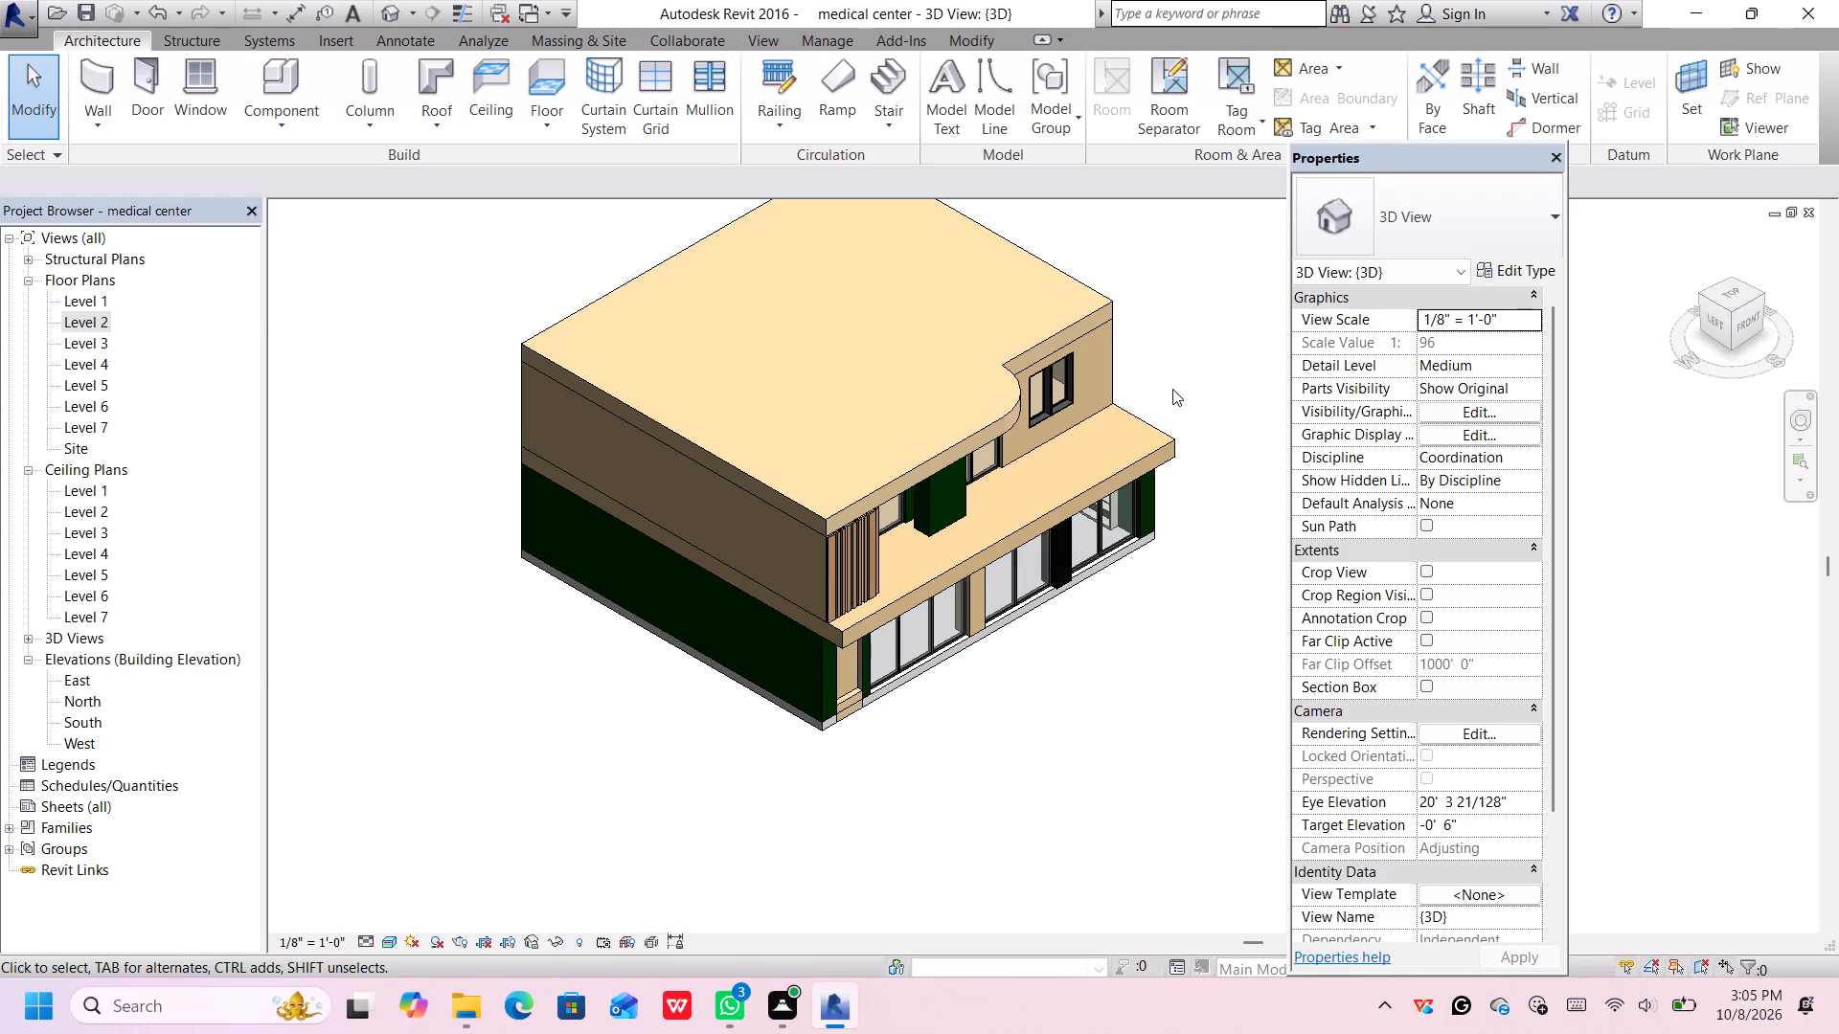
middle_click_drag(1174, 391, 1189, 436)
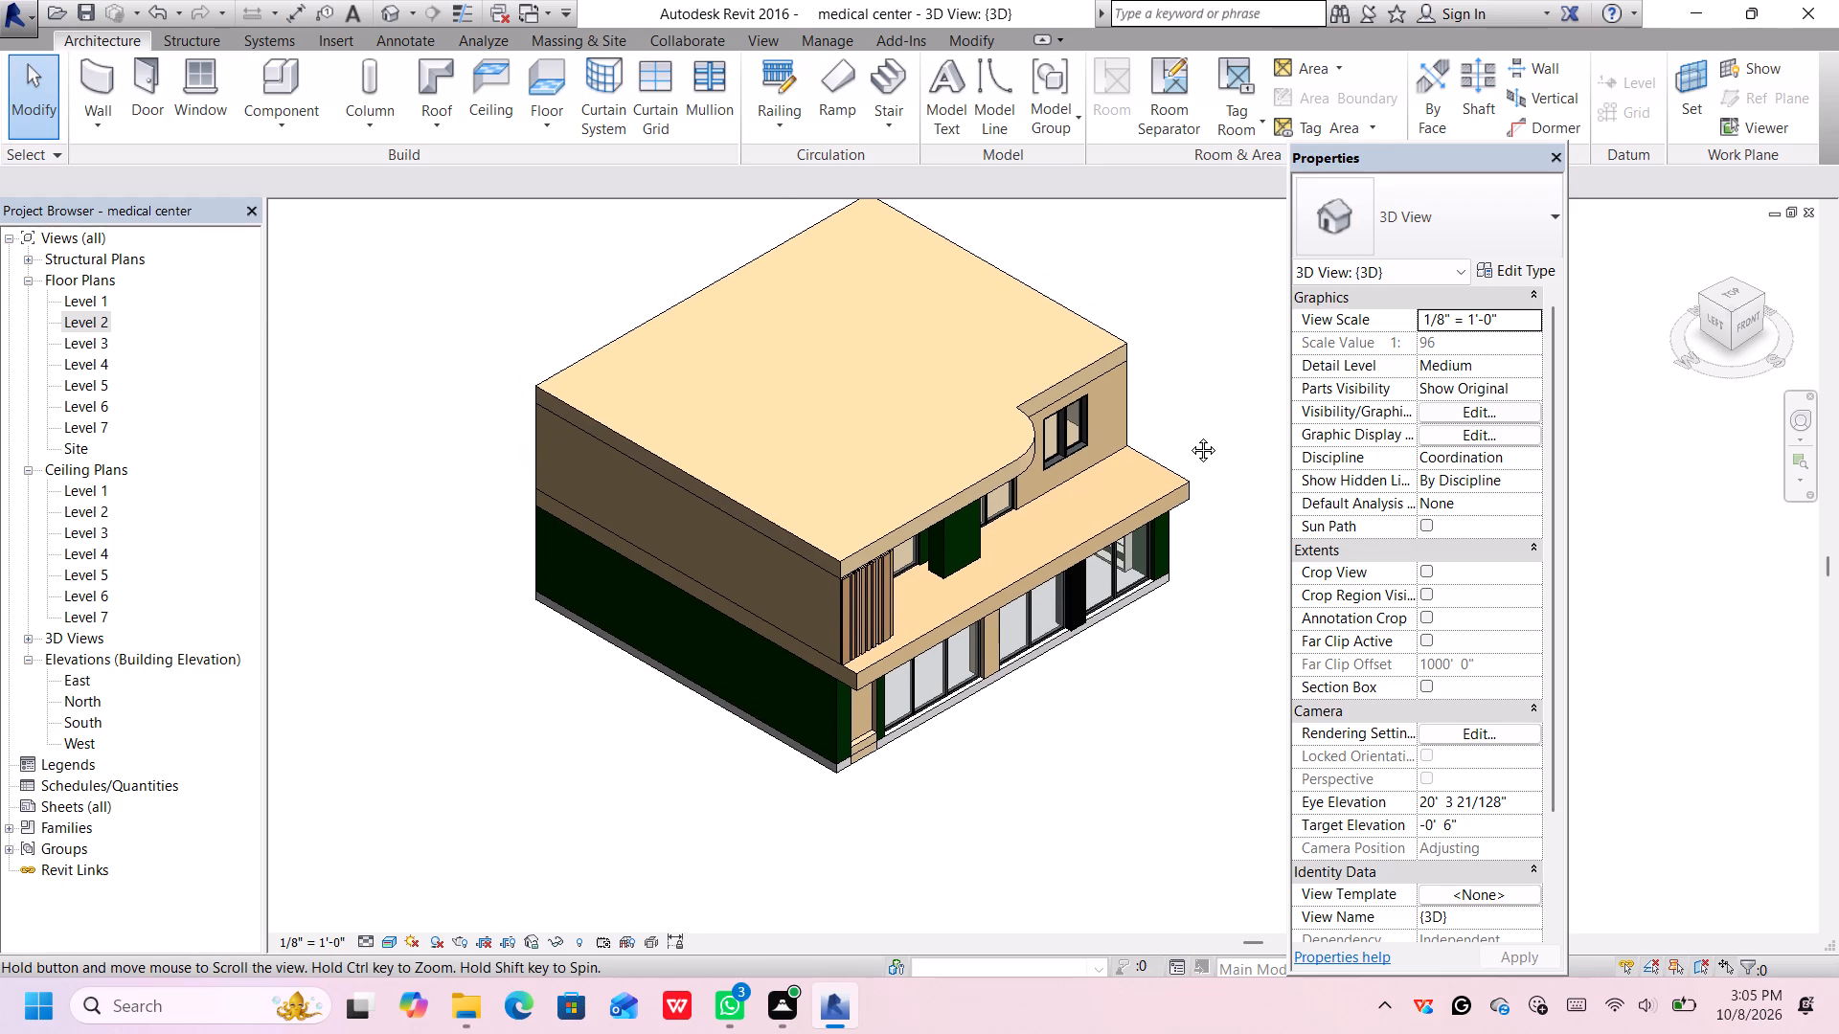
middle_click_drag(1189, 436, 1162, 481)
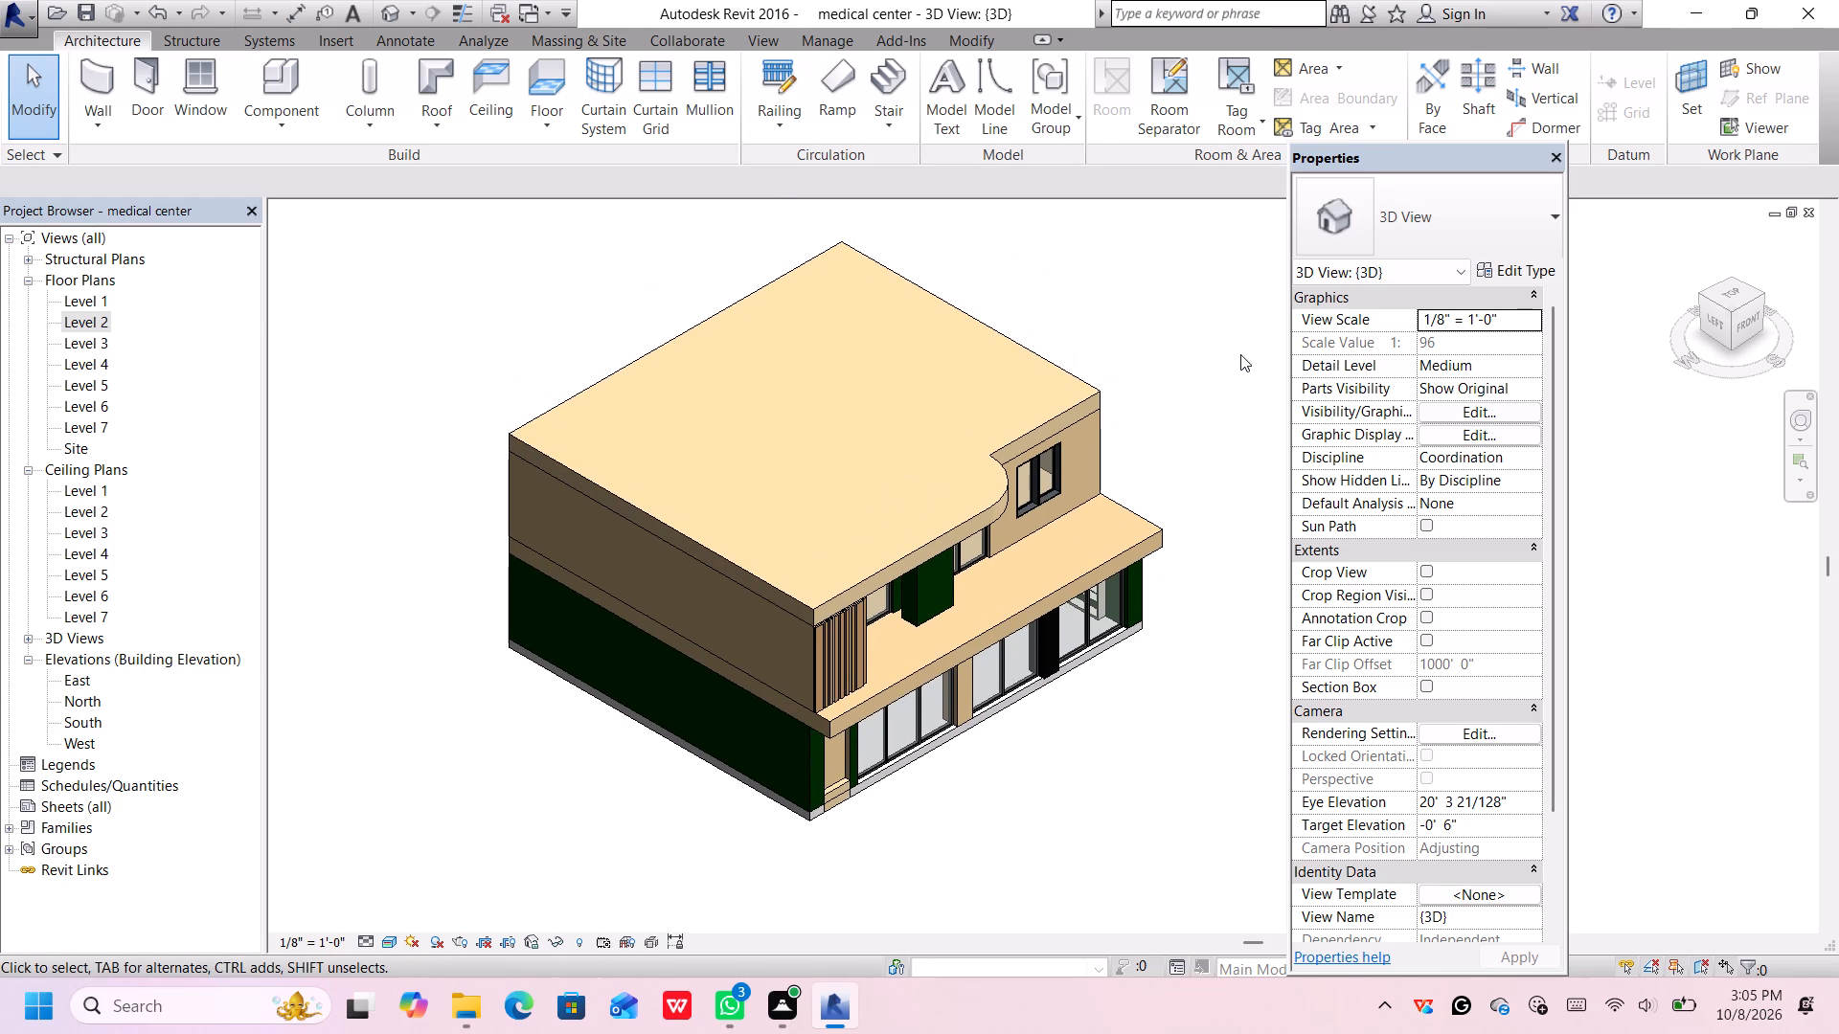
scroll(768, 643, "up", 2)
scroll(765, 643, "down", 1)
Raise the top of the outermost corner brick fin to the roof slab's top edge, giving it a height of 12'.
scroll(767, 649, "up", 3)
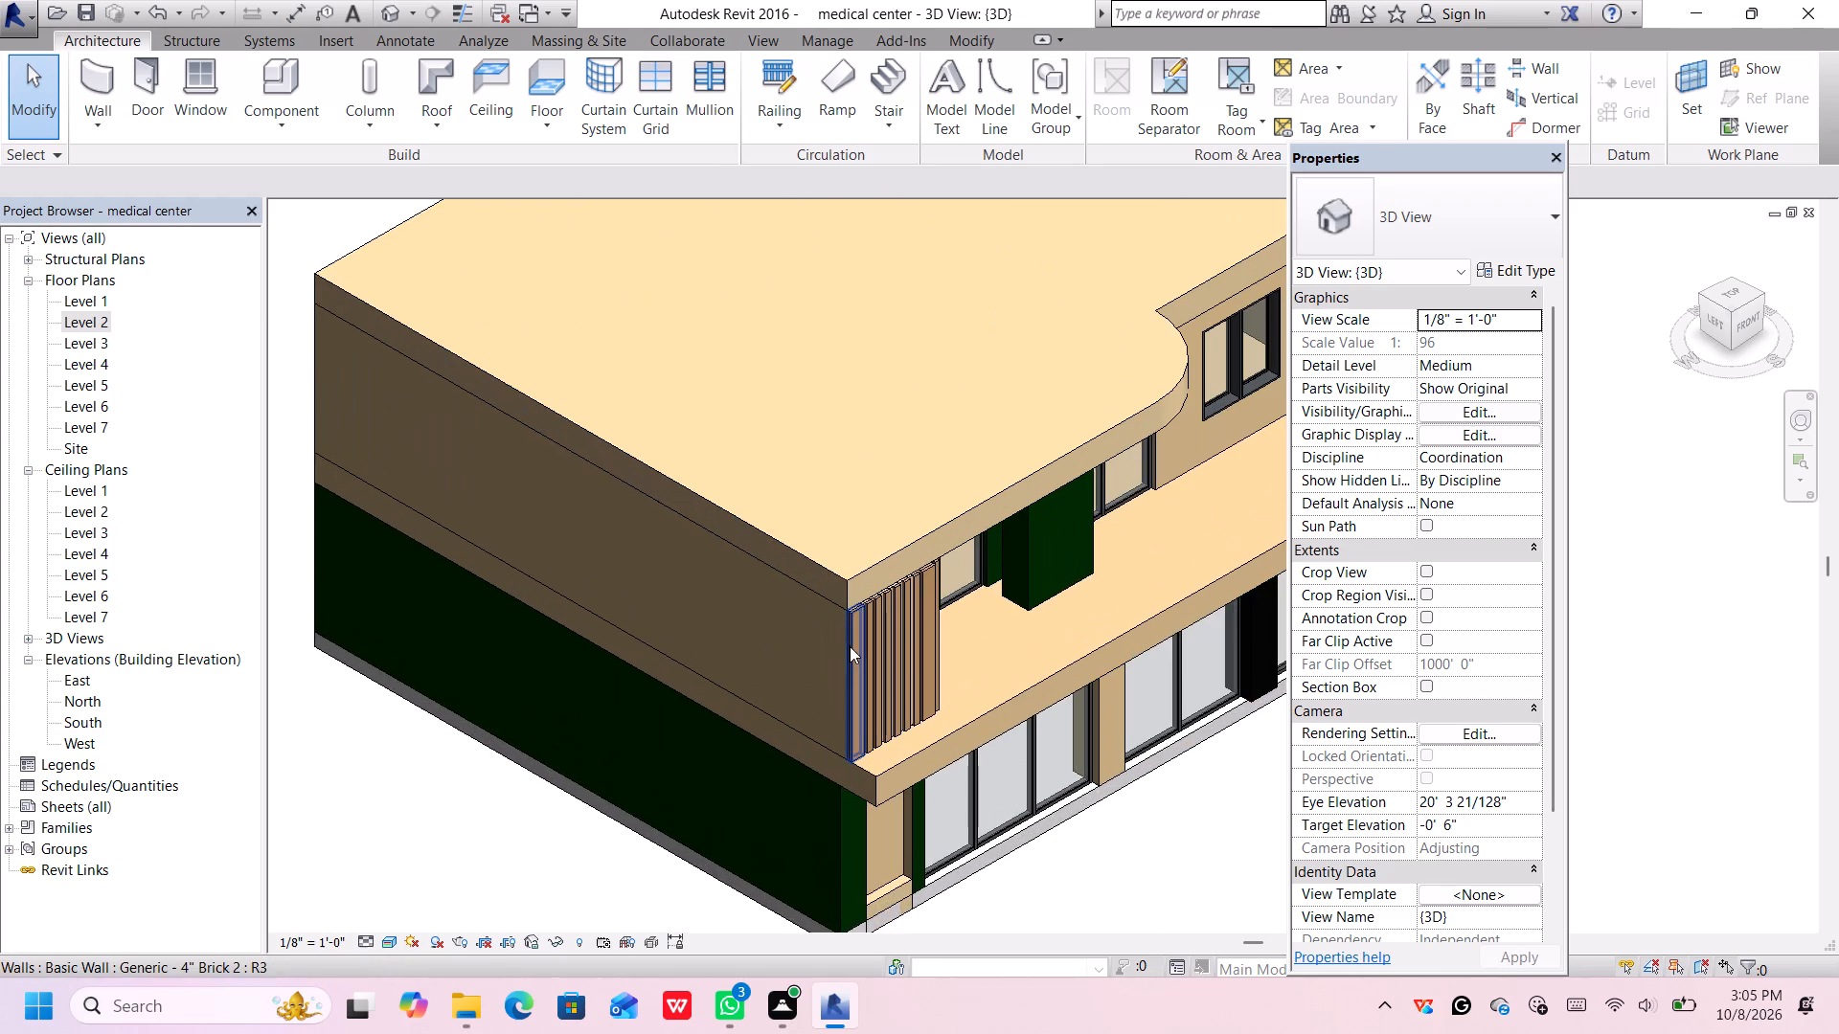
middle_click_drag(857, 641, 683, 747)
scroll(688, 718, "up", 1)
scroll(688, 718, "down", 3)
scroll(688, 718, "up", 10)
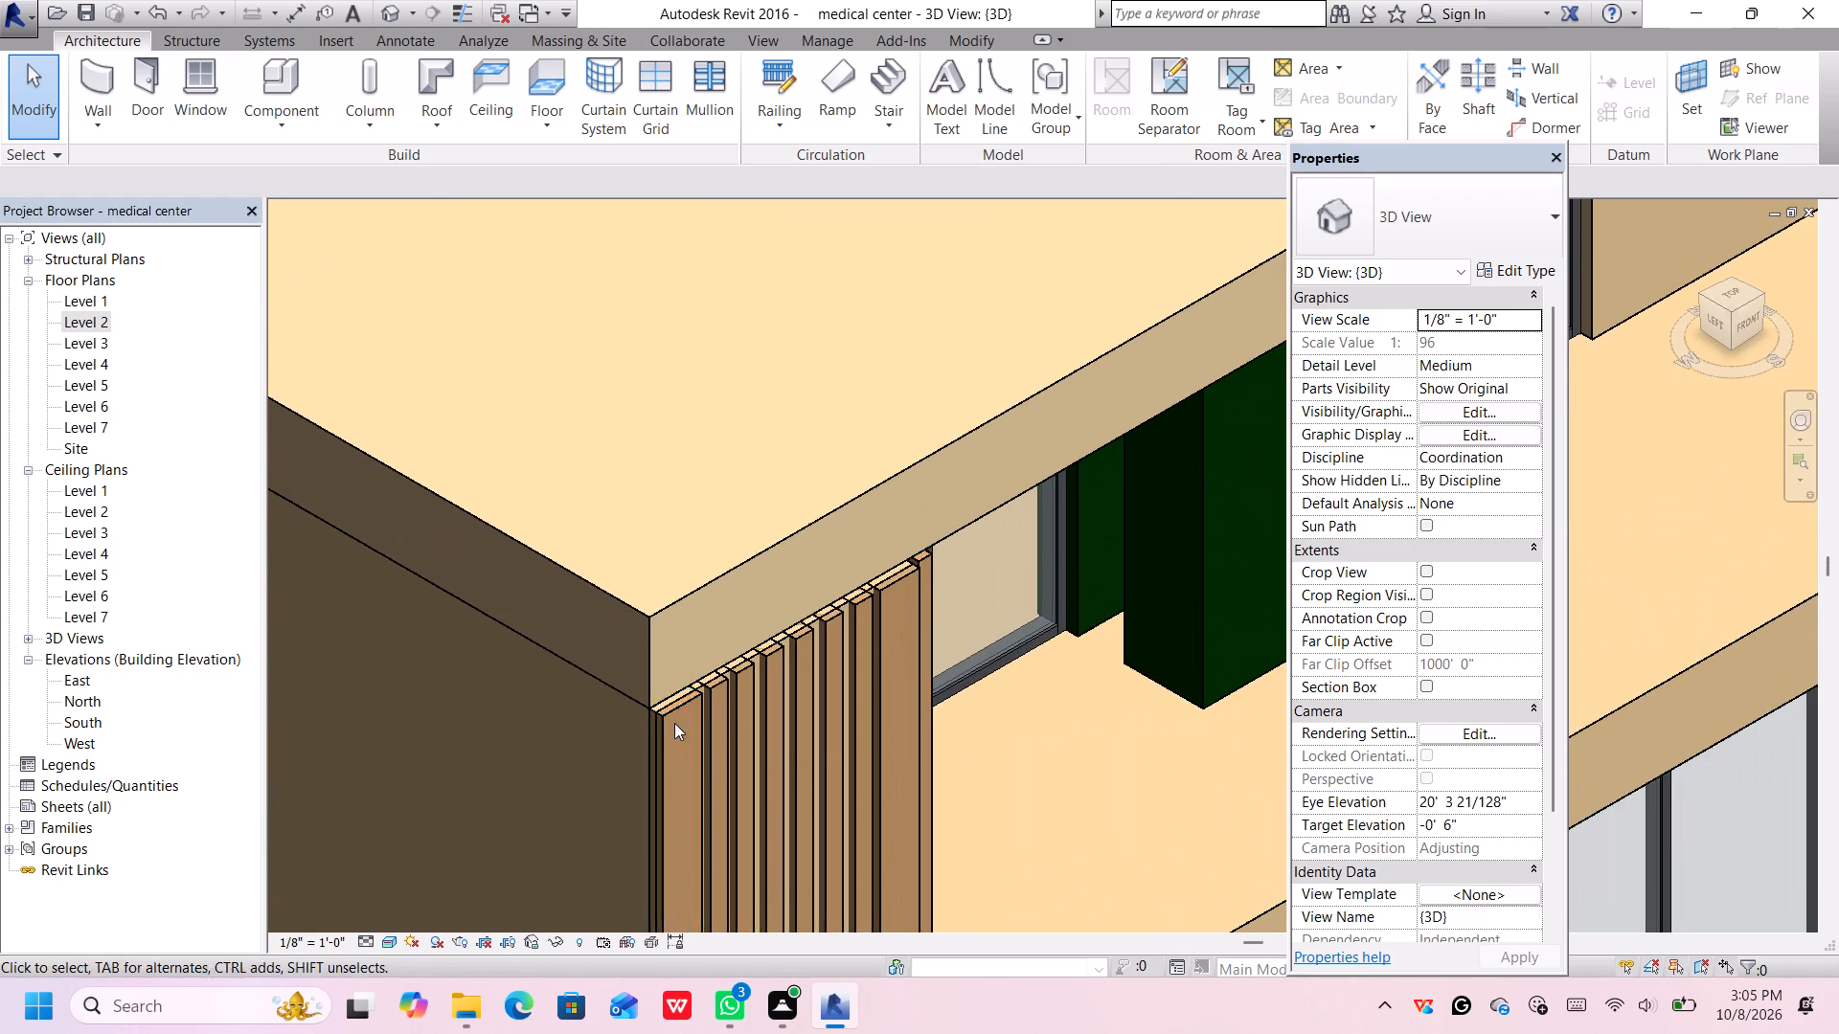
left_click(688, 706)
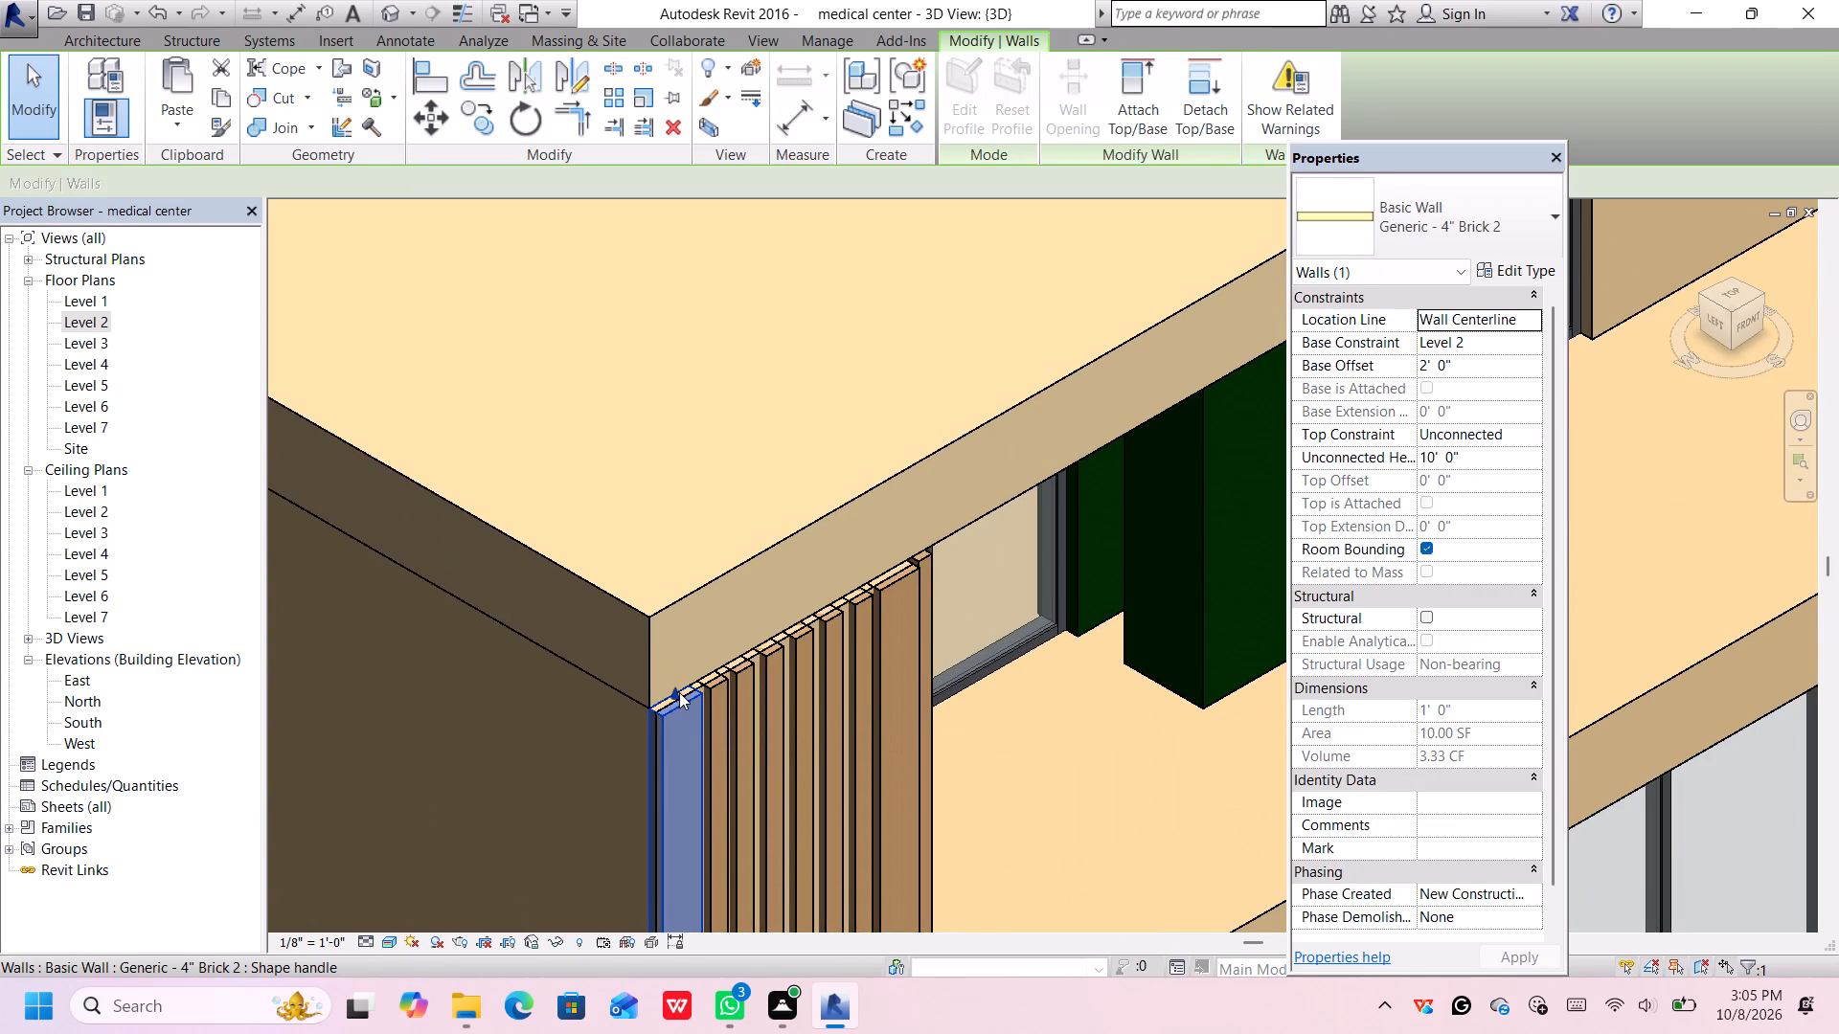
left_click(675, 690)
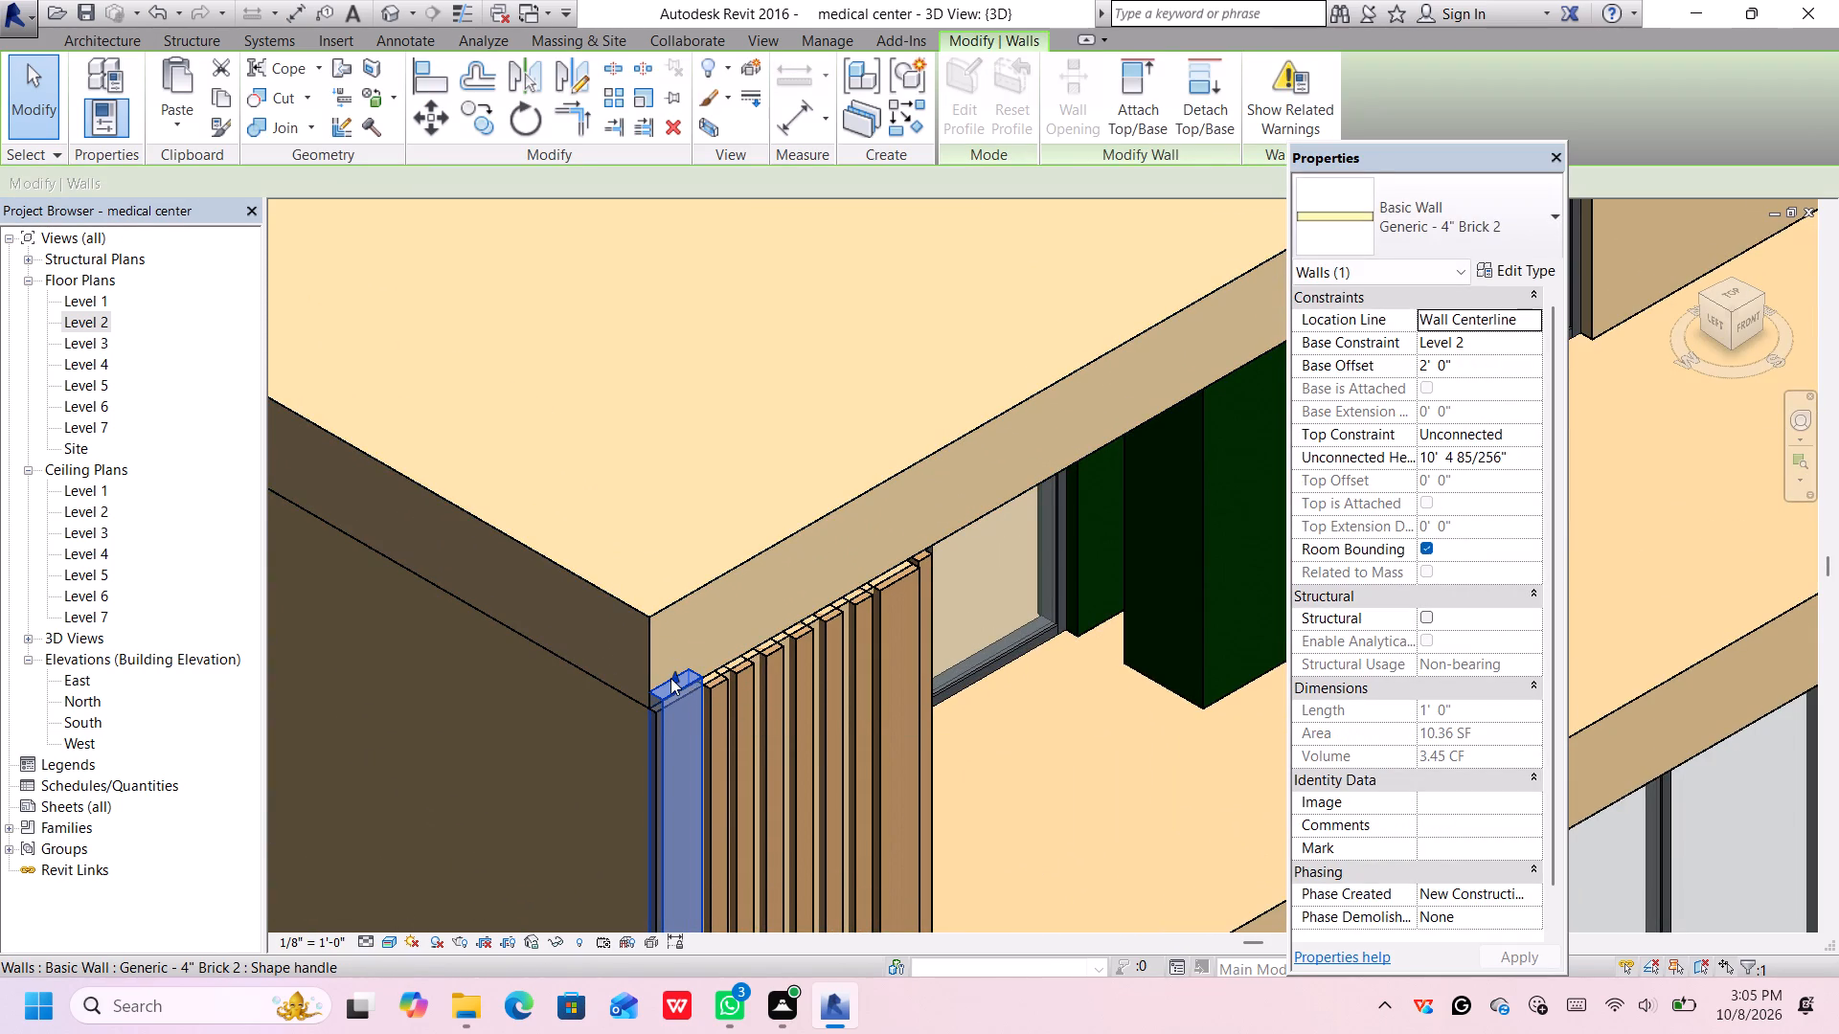
left_click_drag(670, 678, 662, 600)
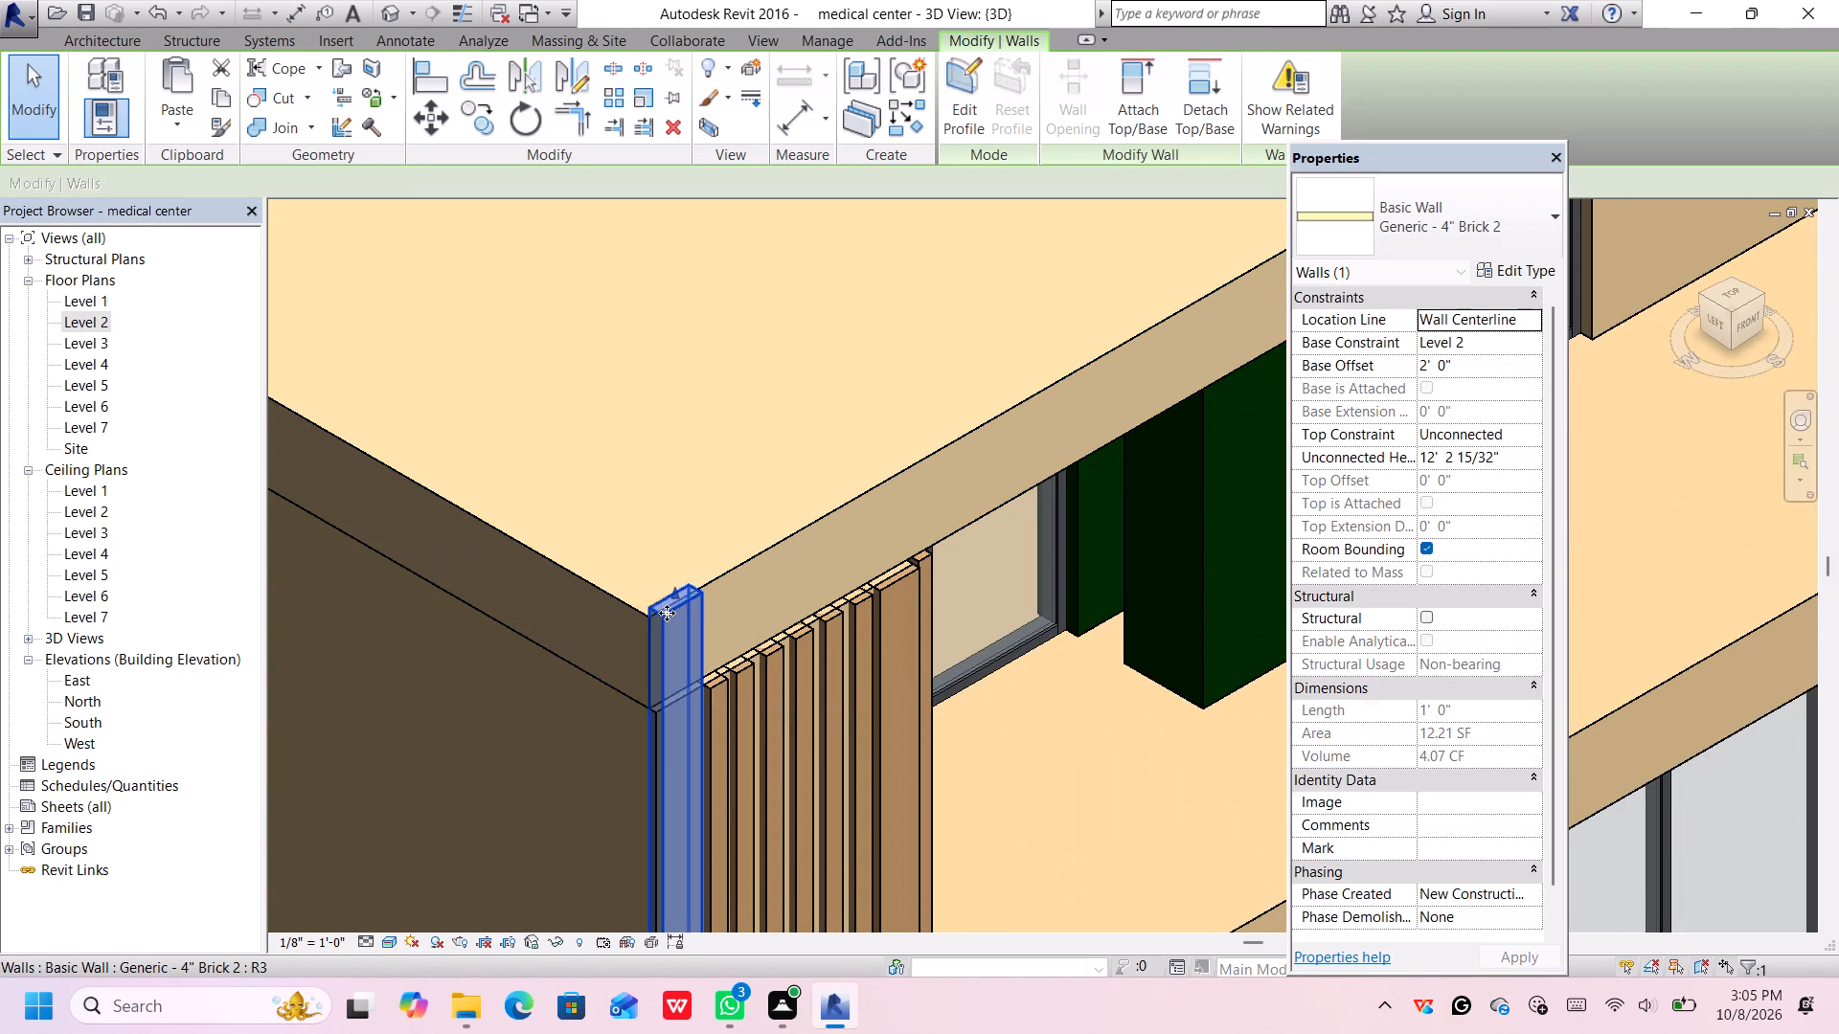
left_click_drag(674, 592, 681, 606)
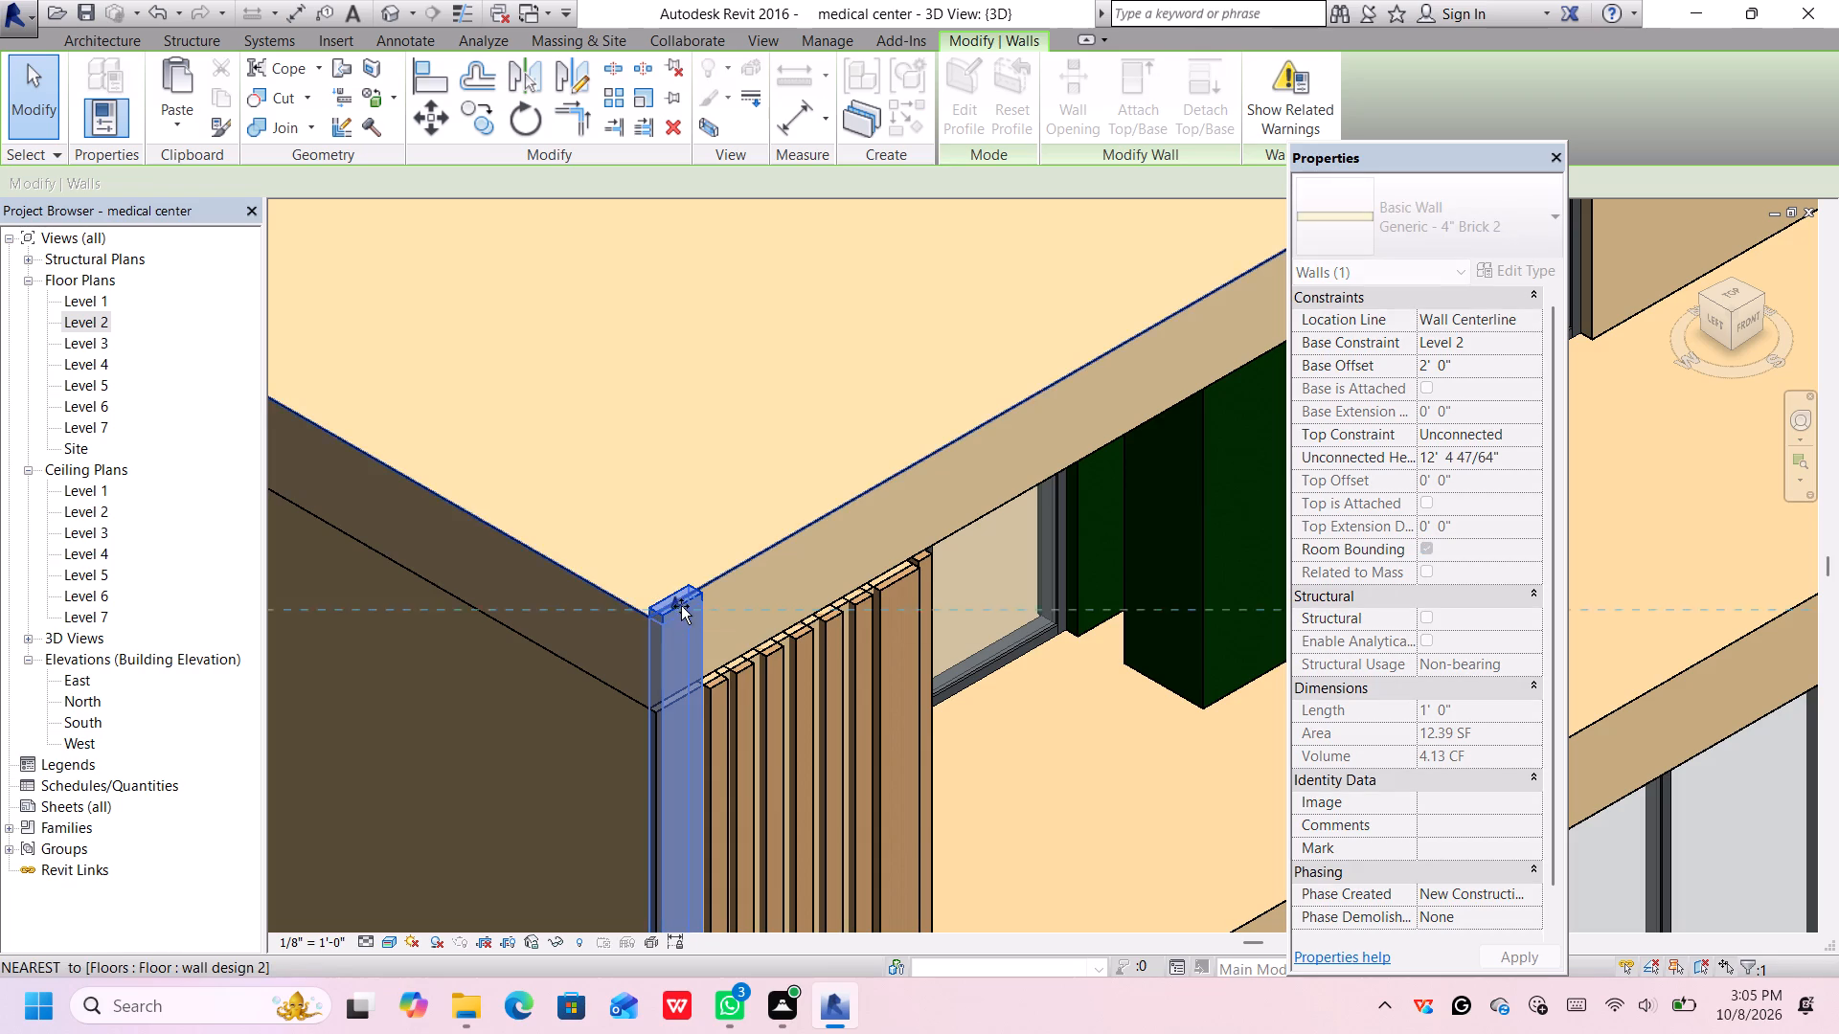
left_click_drag(681, 606, 688, 612)
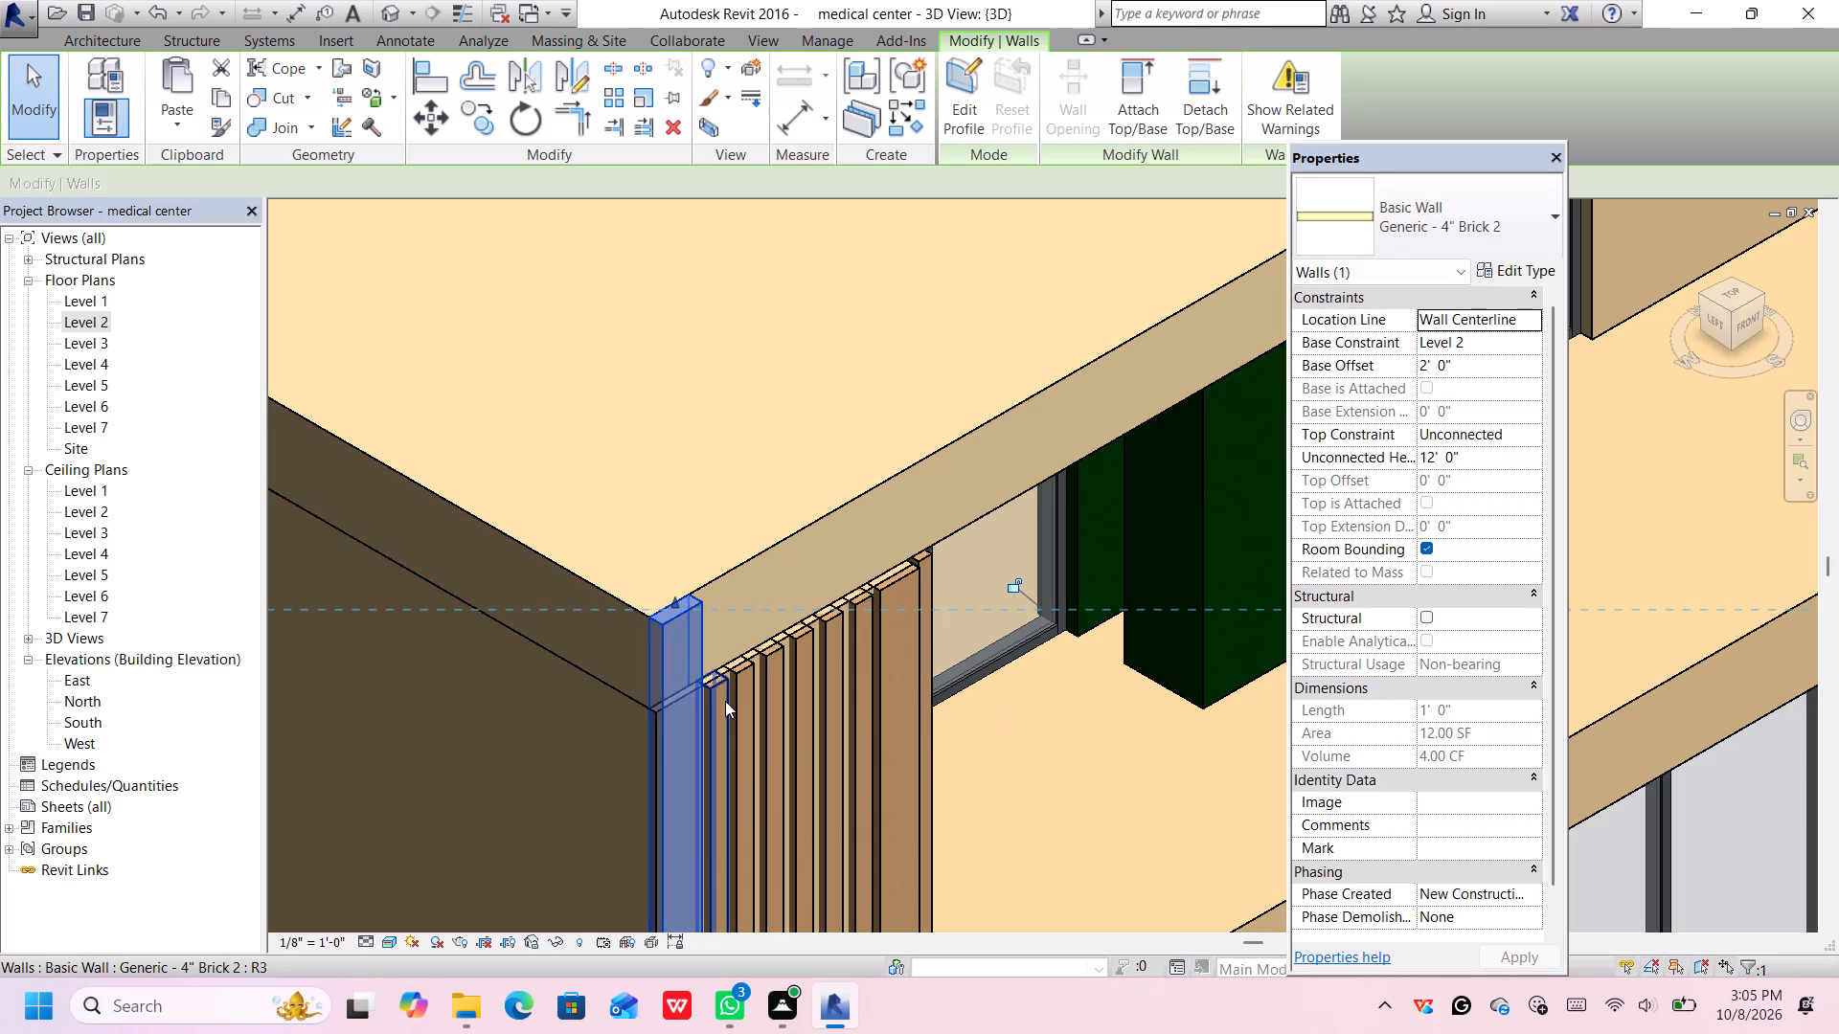
Stretch the second brick fin from the corner up to the roof slab's top edge, to a height of 12'.
left_click(723, 701)
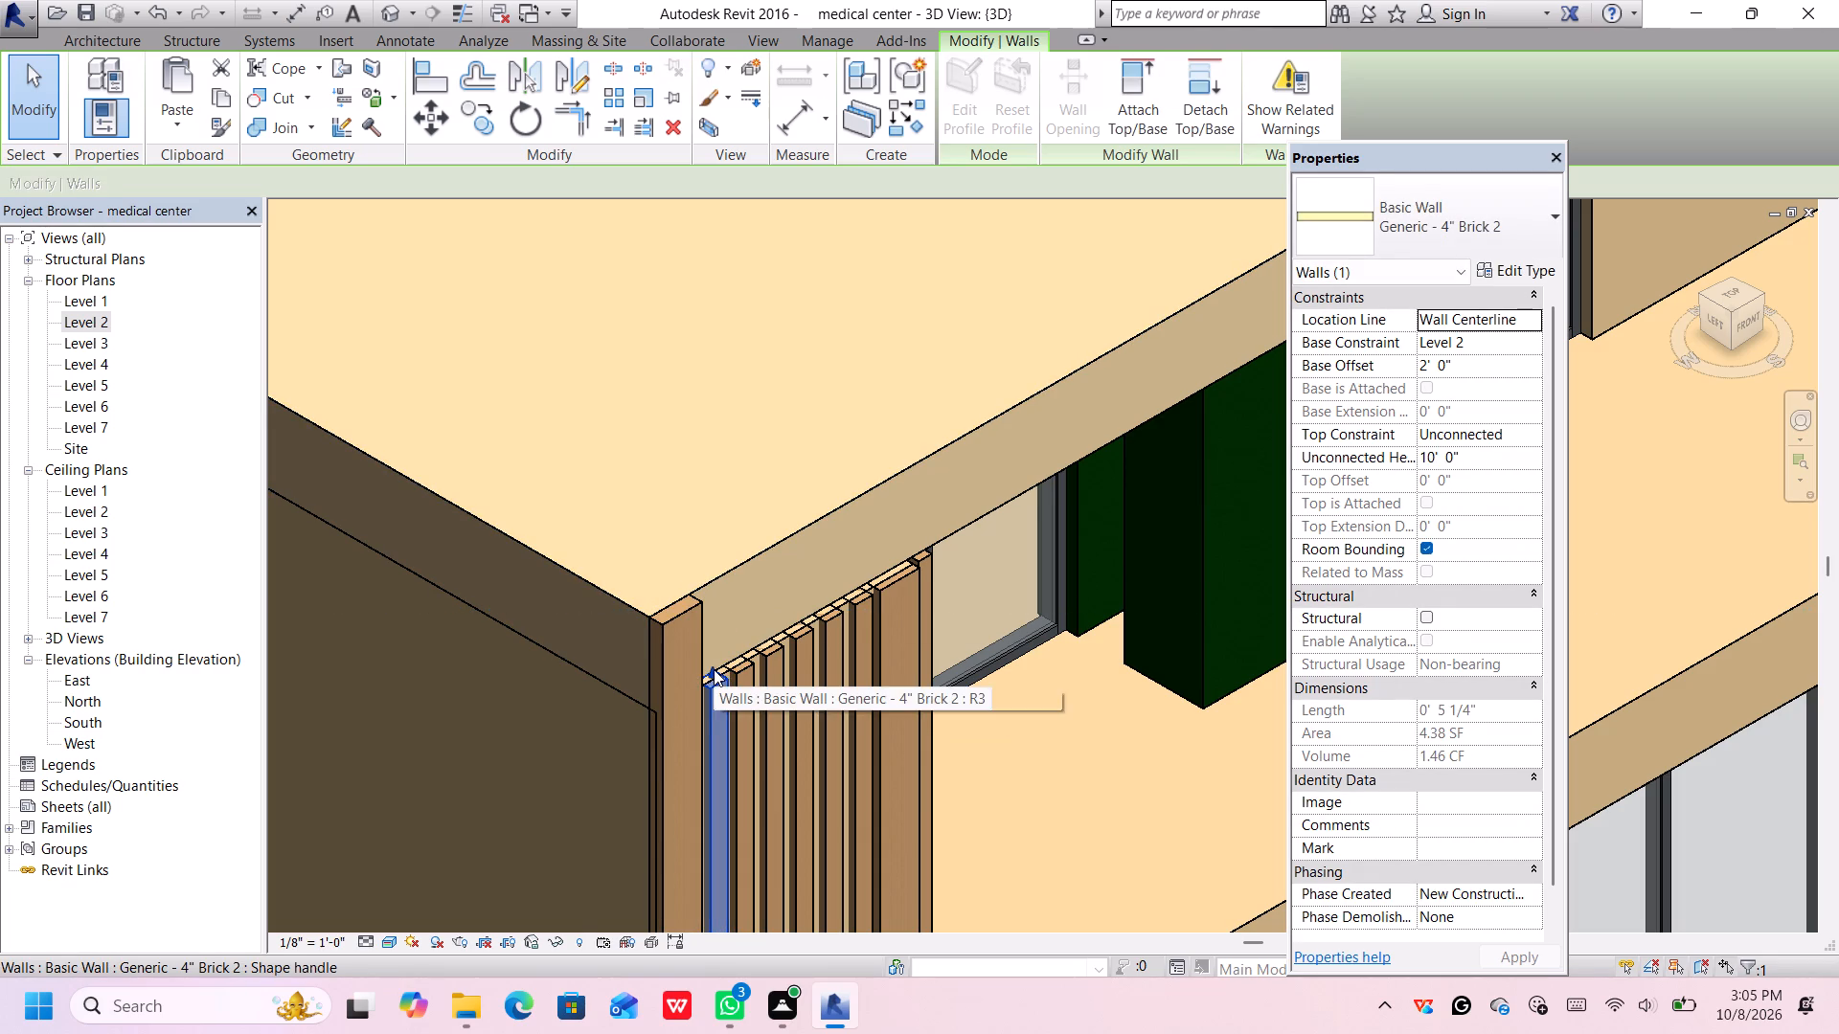
left_click_drag(714, 669, 705, 587)
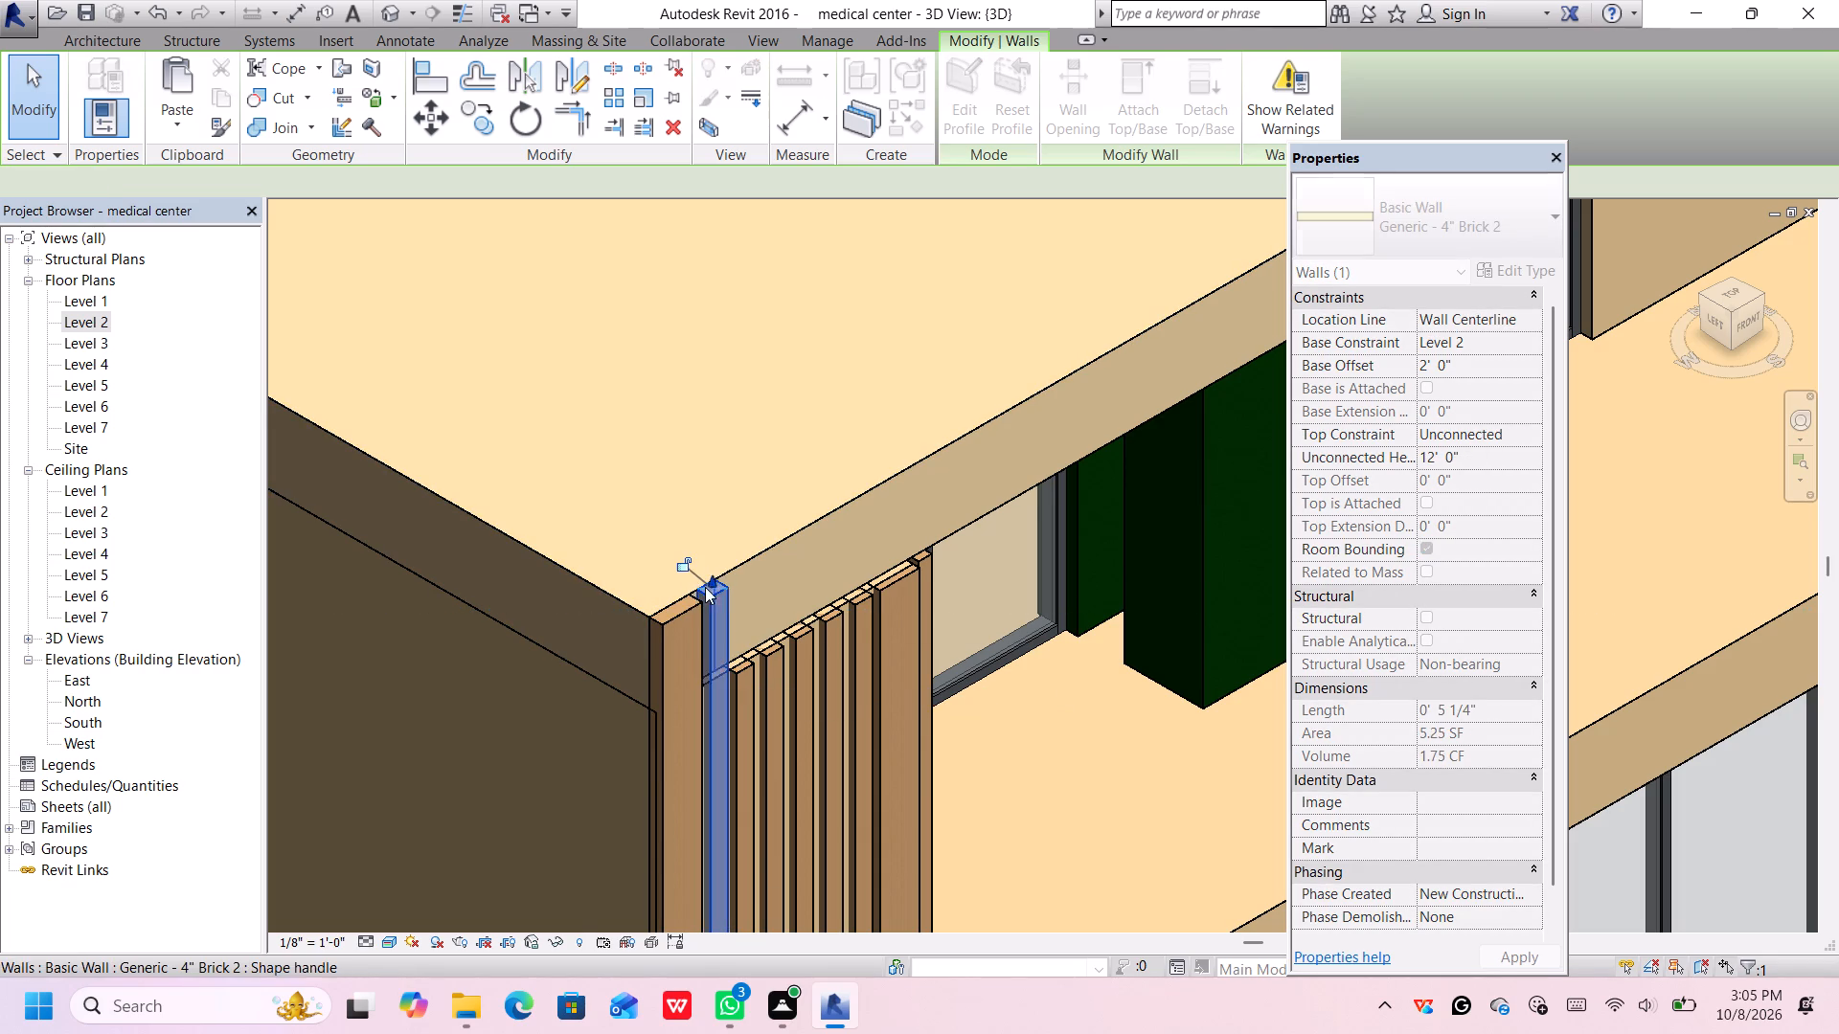
Set the unconnected height of the six remaining brick fins beside the raised corner fins to 12'.
left_click(746, 678)
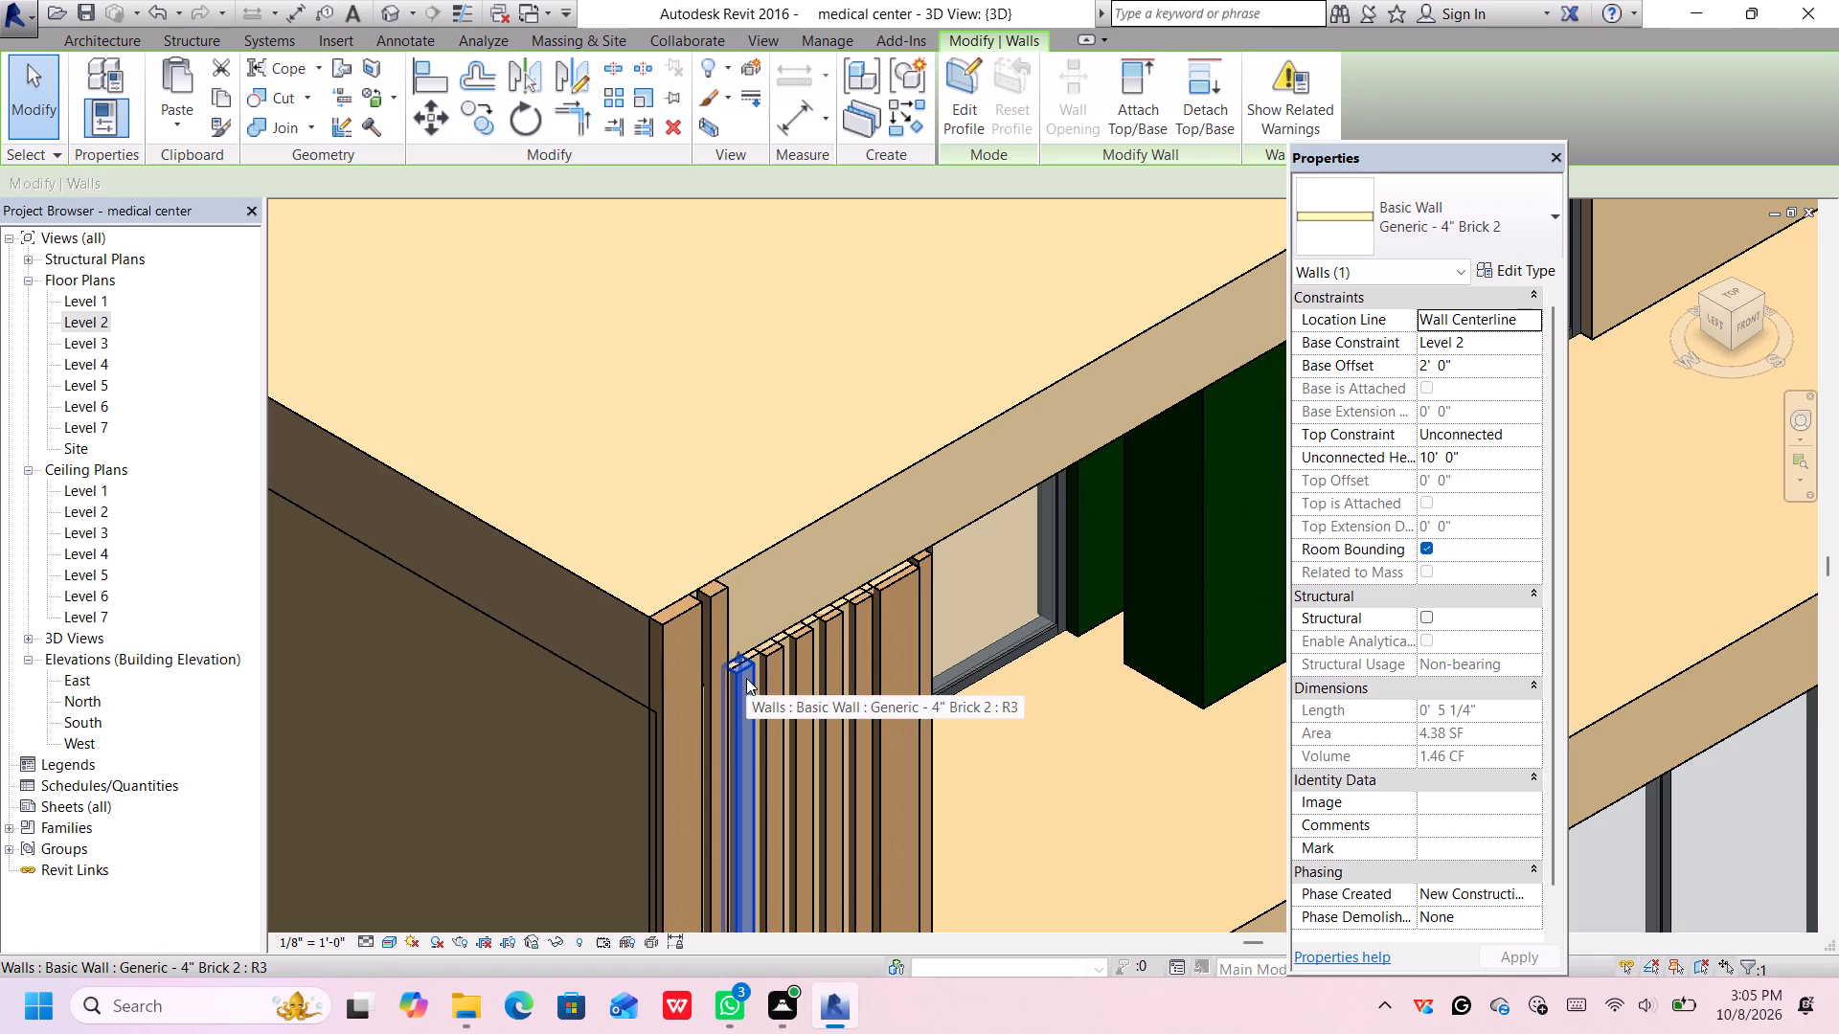
left_click(773, 680, "ctrl")
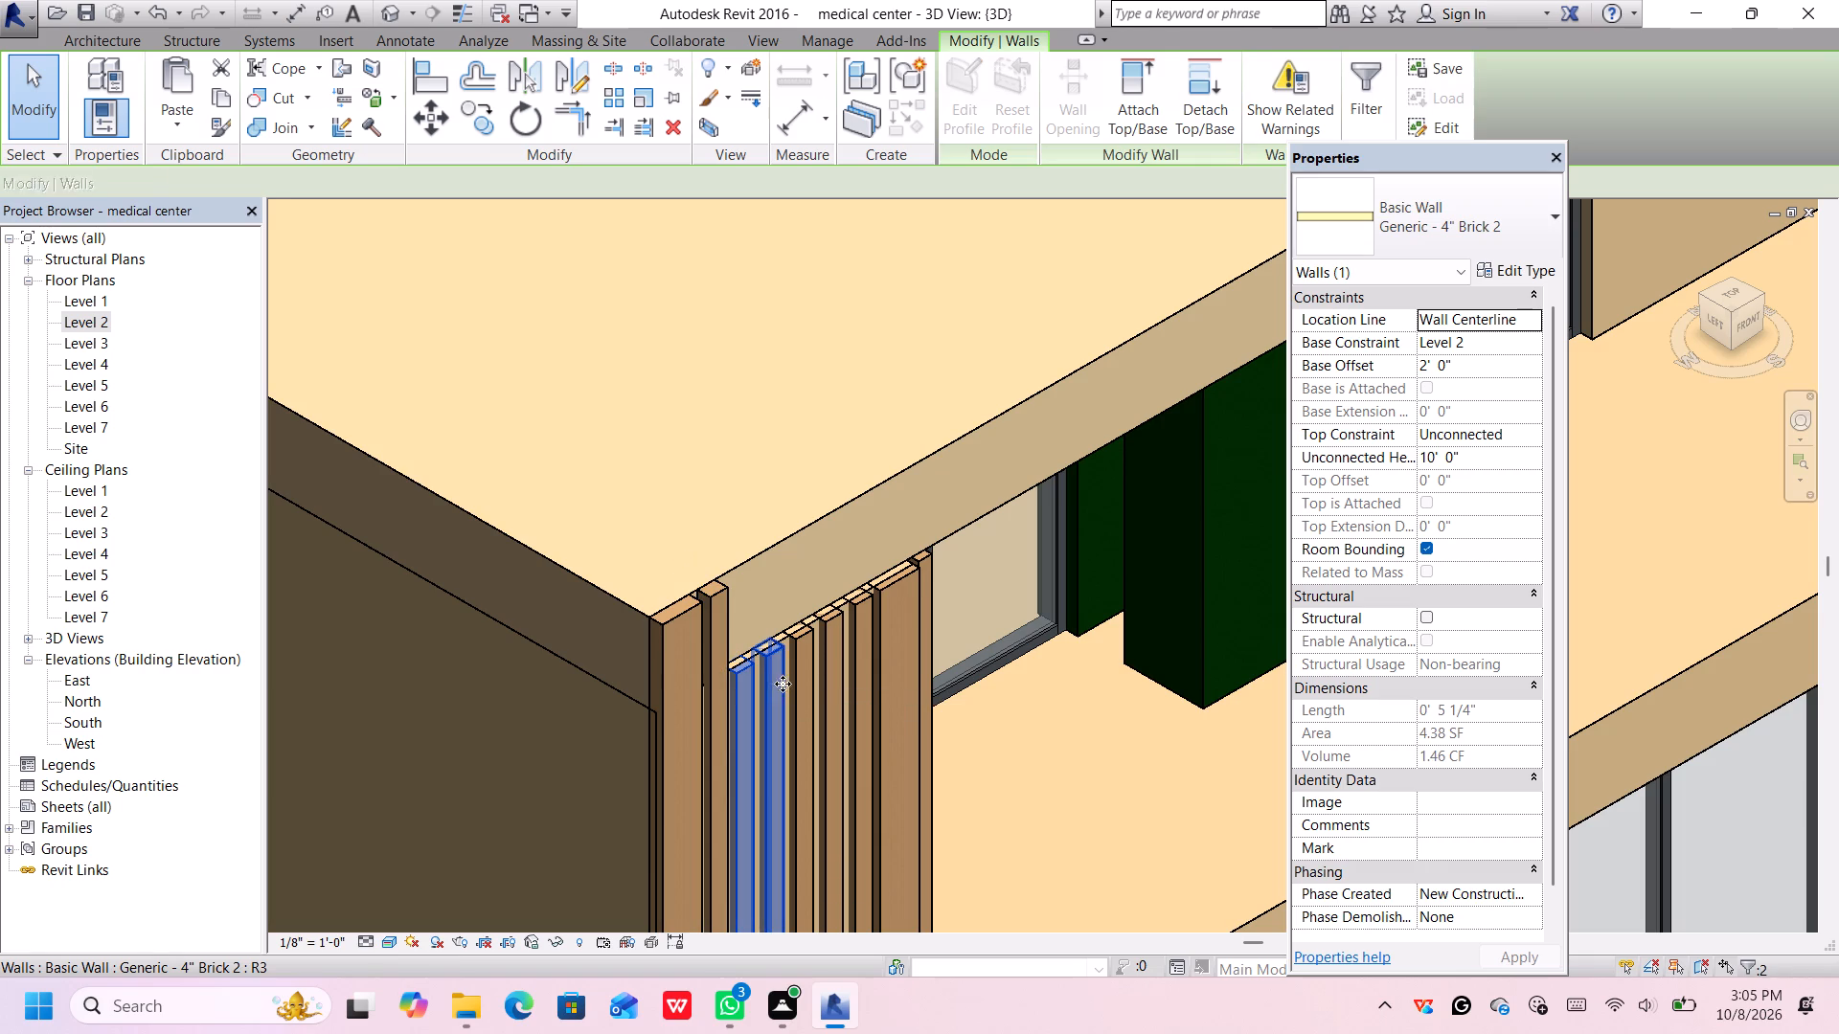
left_click(799, 671, "ctrl")
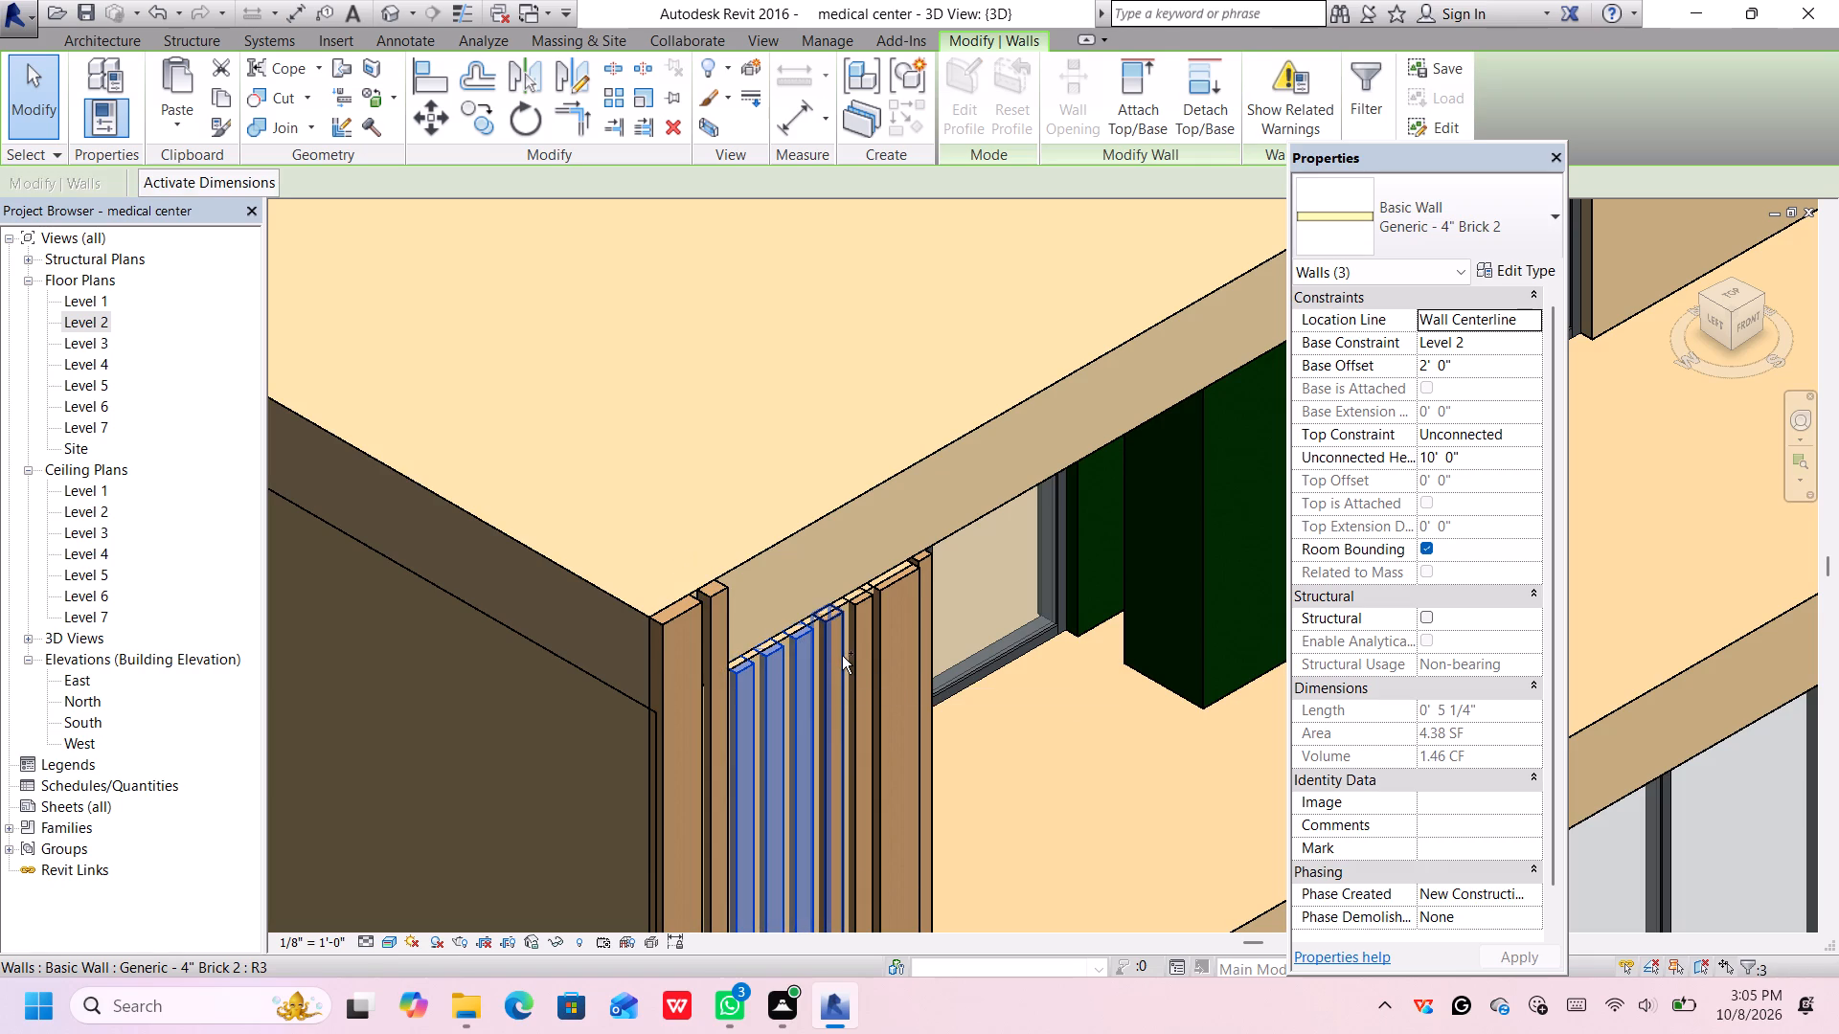
left_click(841, 665, "ctrl")
left_click(868, 661, "ctrl")
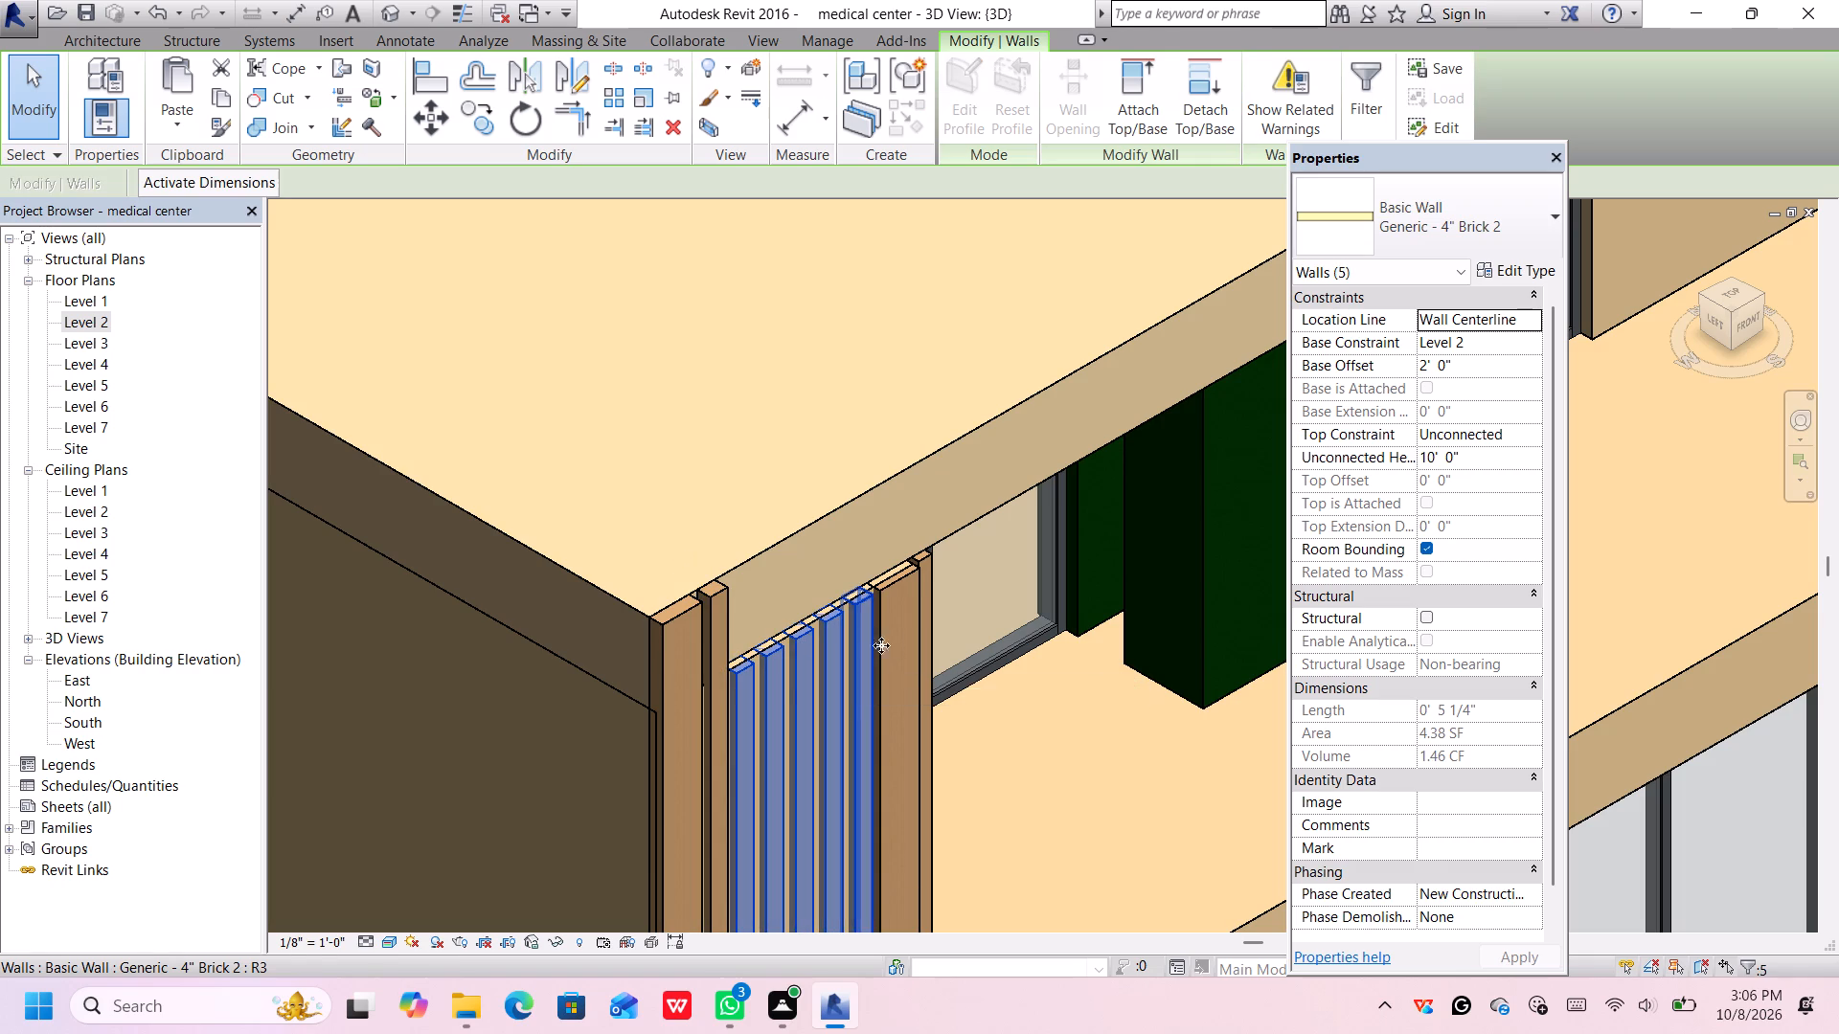
left_click(893, 637, "ctrl")
left_click(903, 605, "ctrl")
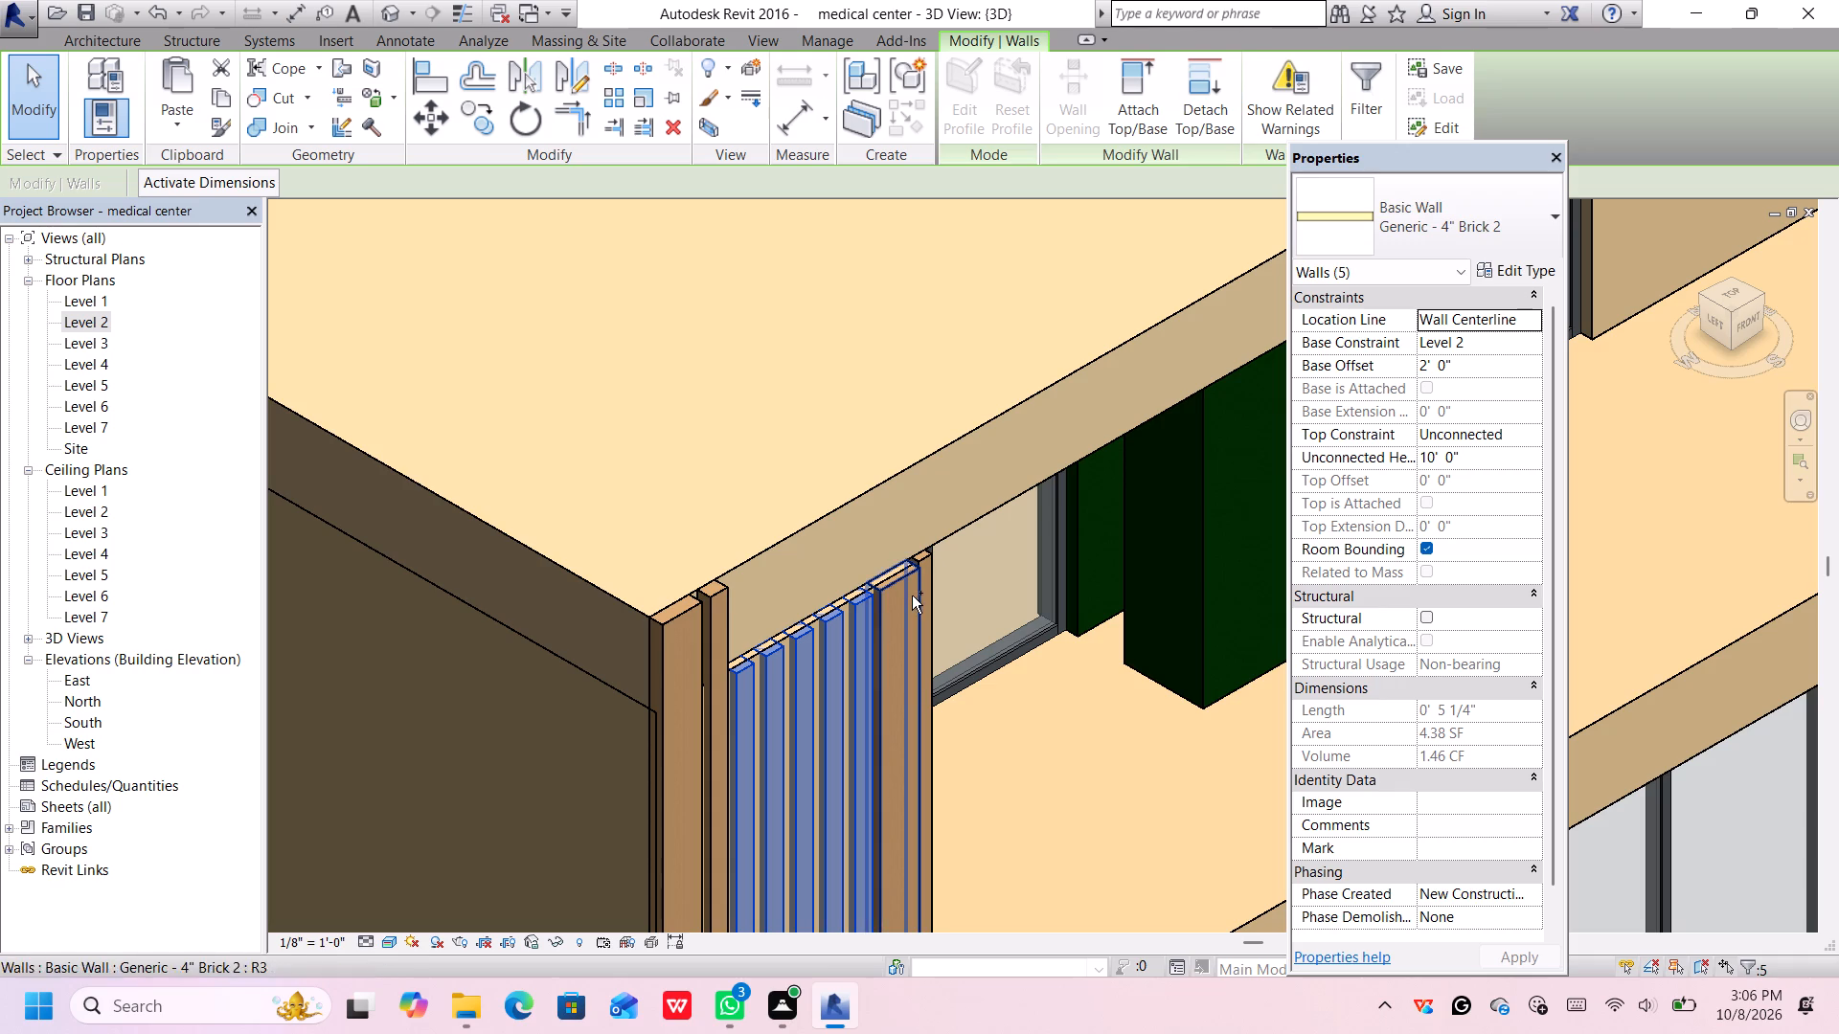
left_click(907, 596, "ctrl")
scroll(900, 630, "up", 3, "ctrl")
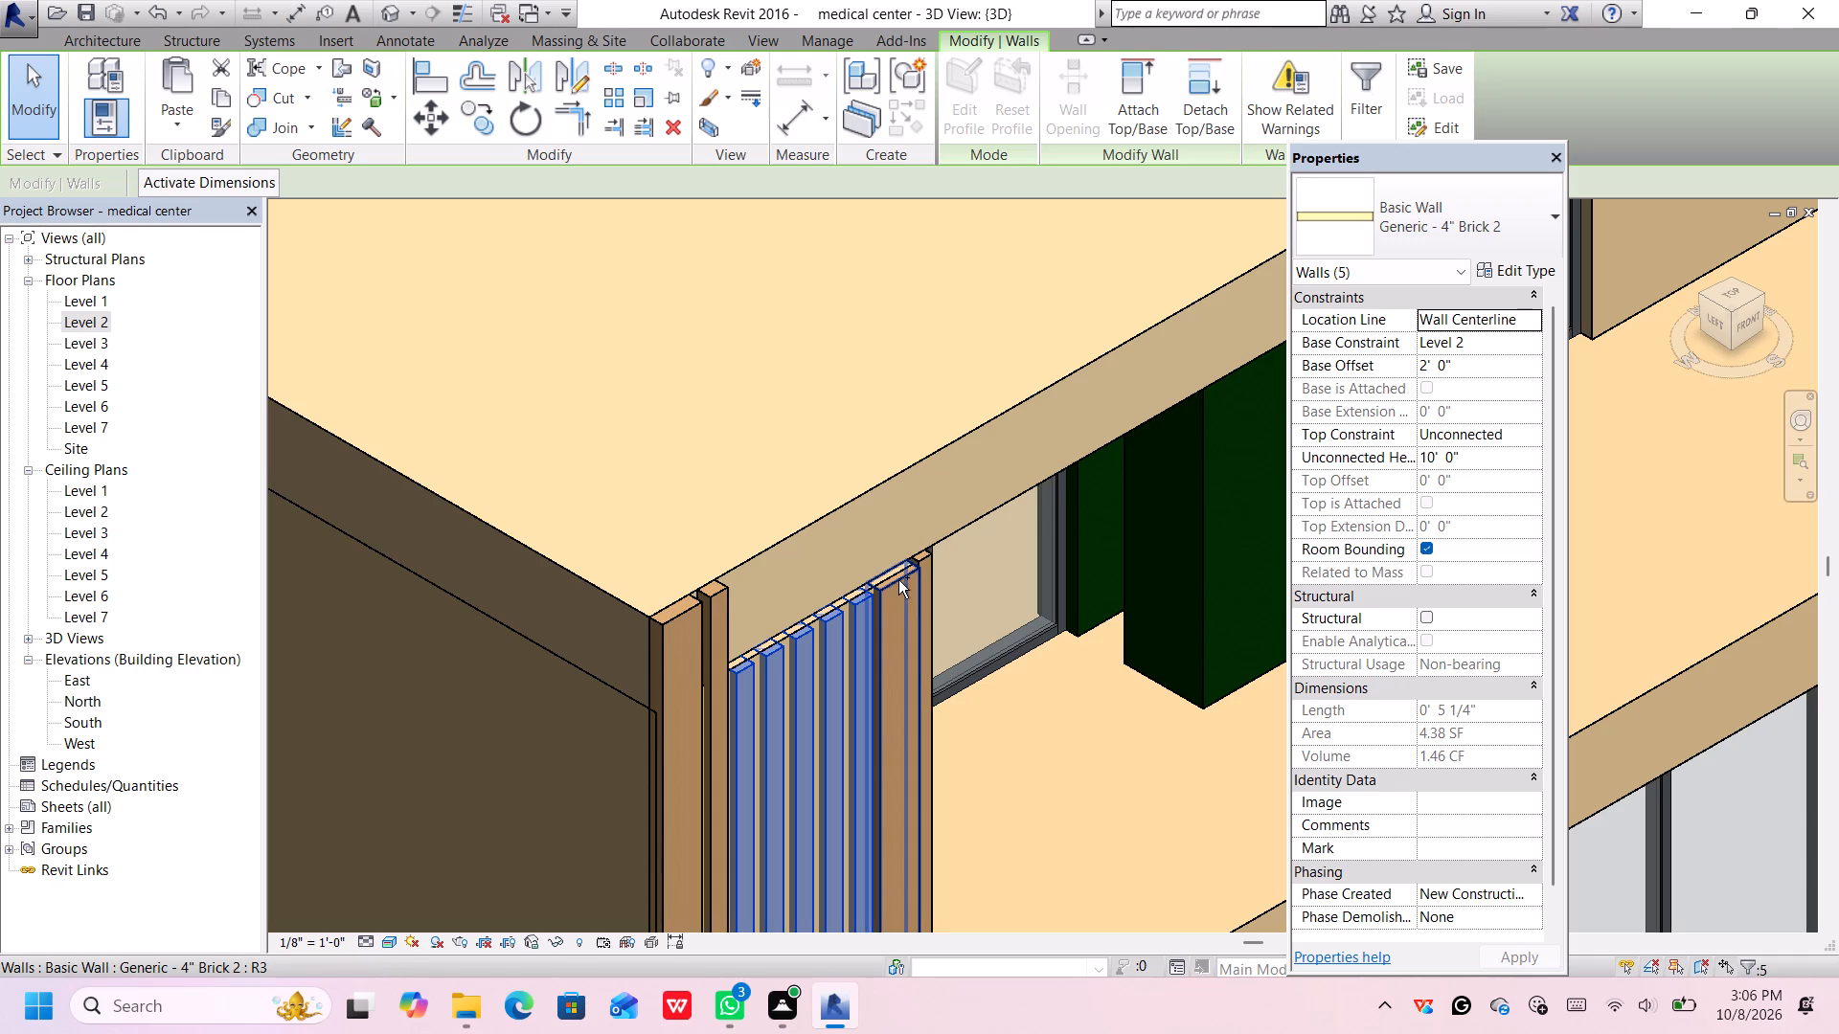
left_click(898, 580, "ctrl")
scroll(853, 606, "up", 4)
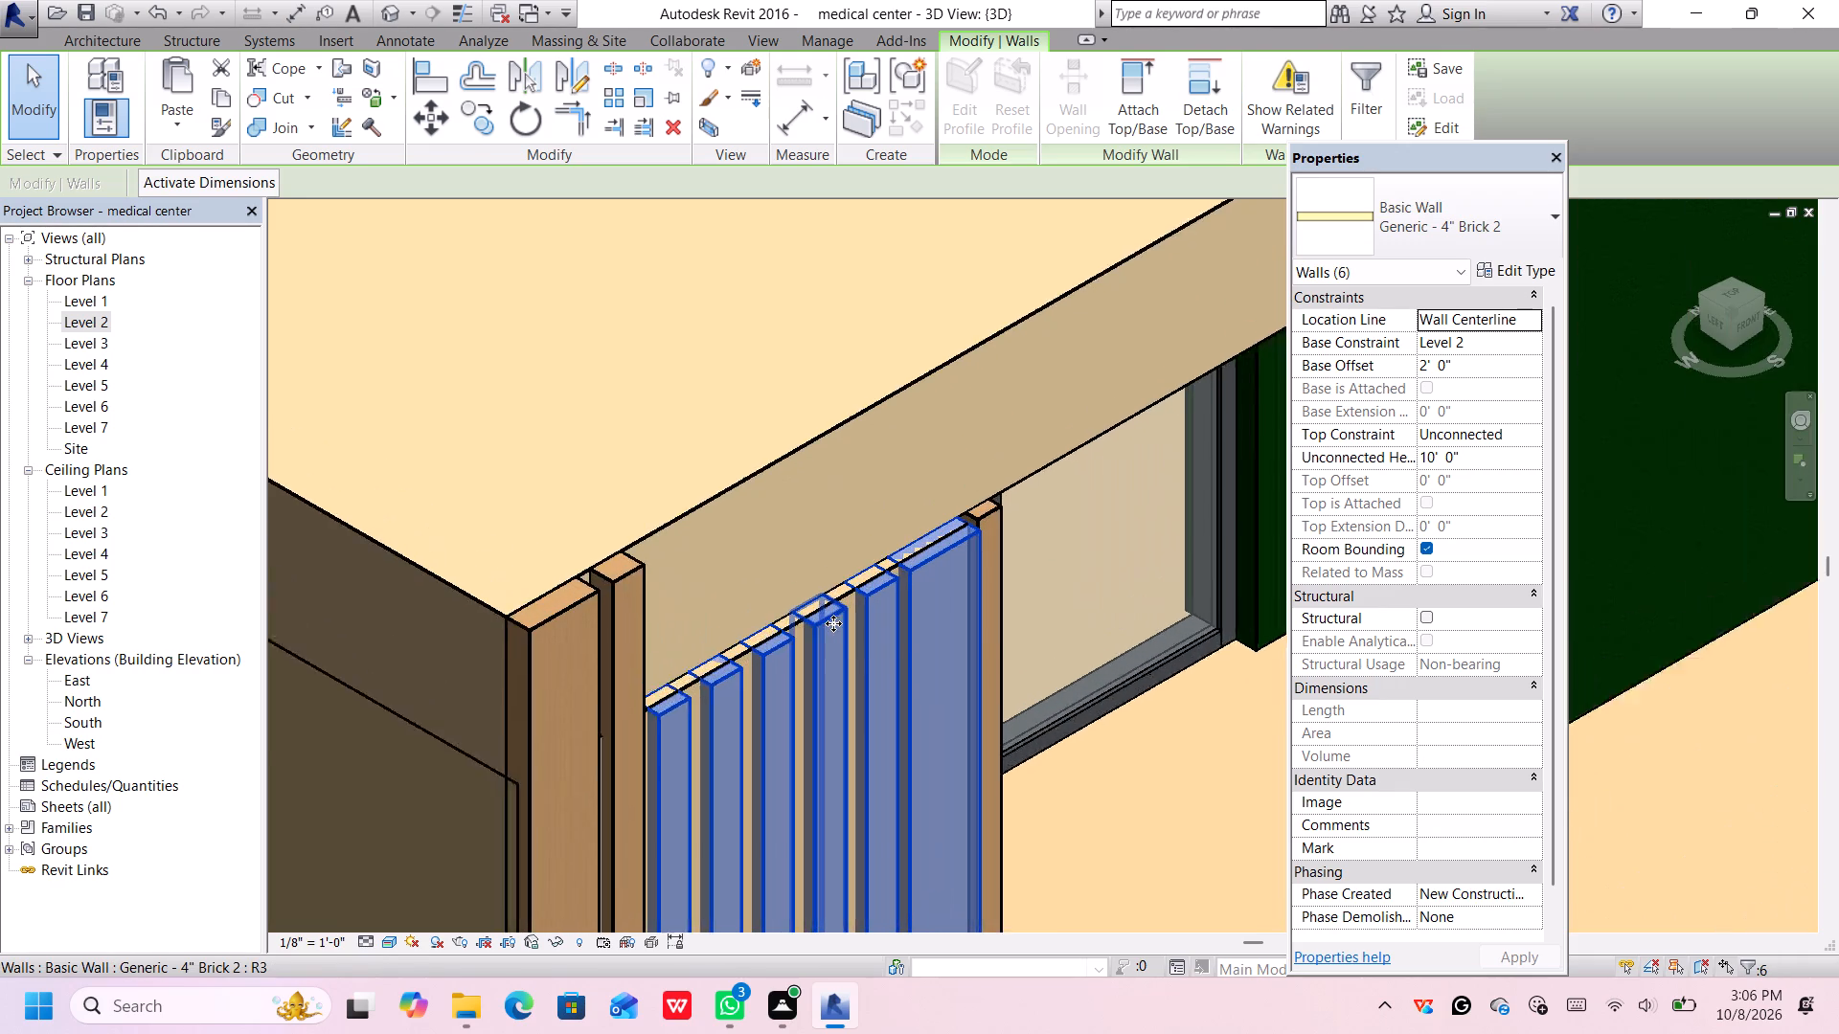
scroll(833, 623, "up", 2)
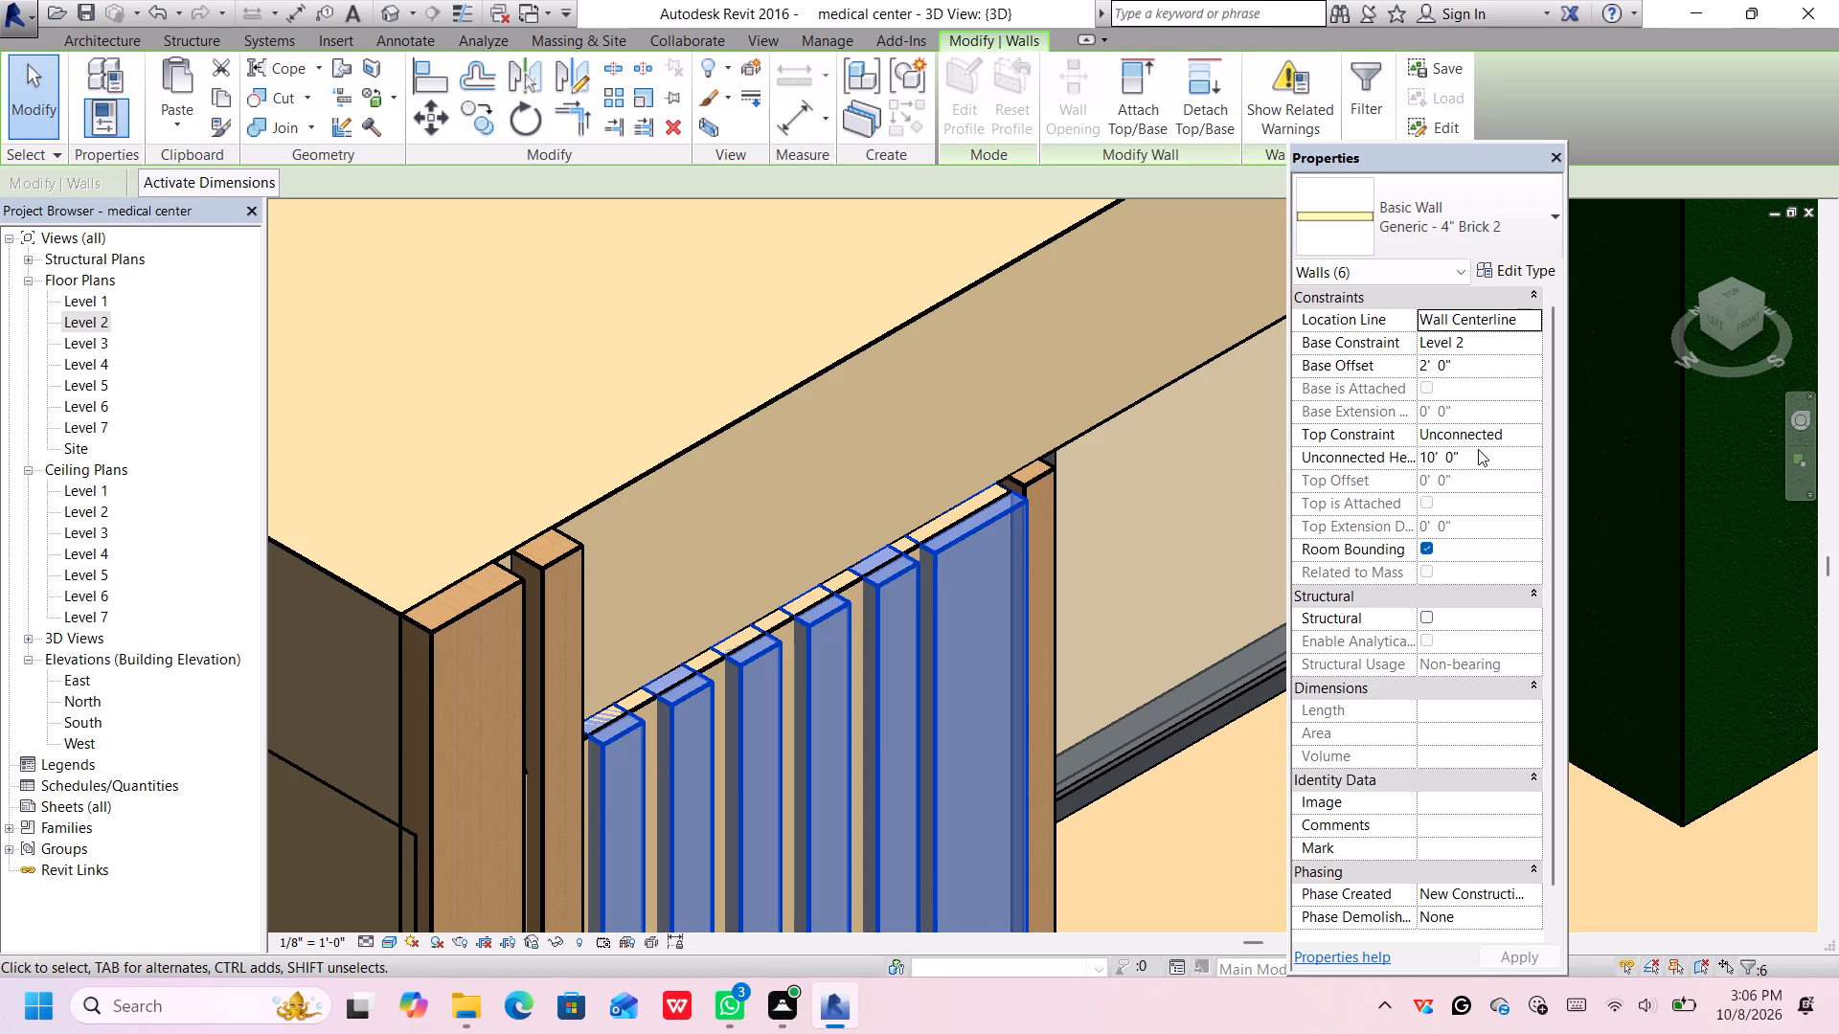
left_click(1478, 449)
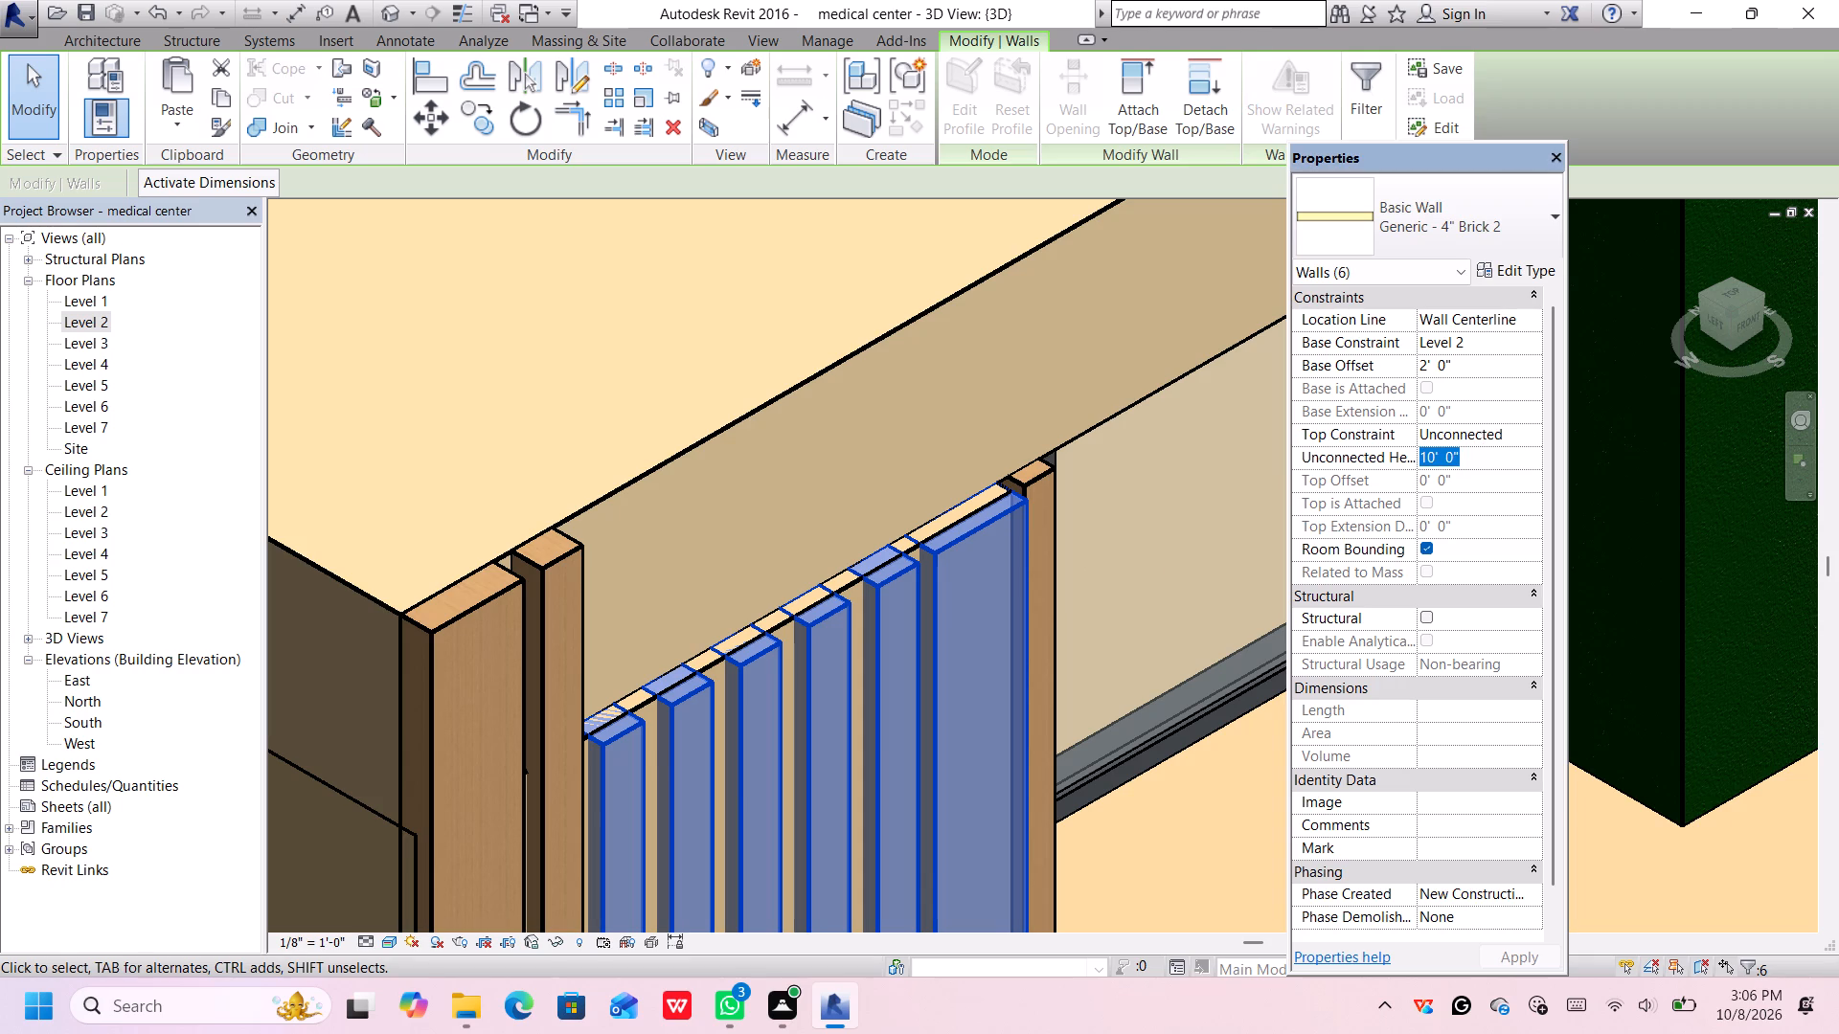
key("BackSpace")
type("12'")
key("Return")
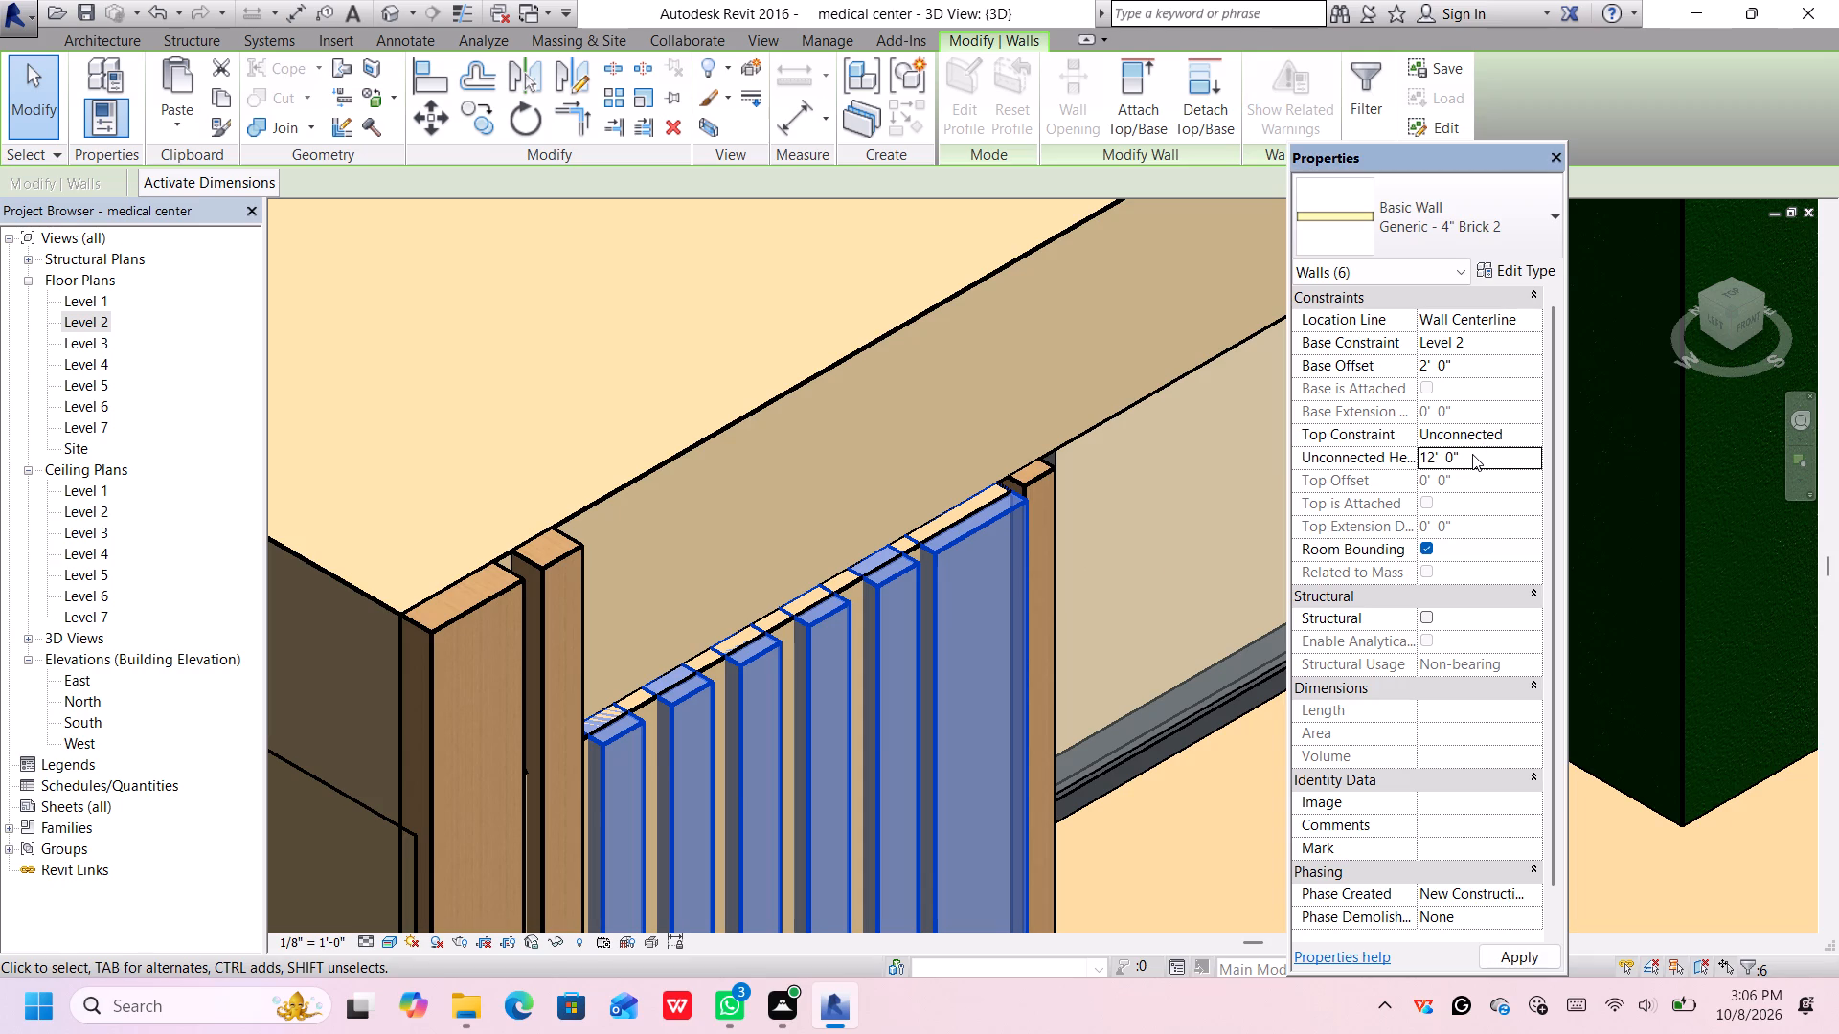
key("Return")
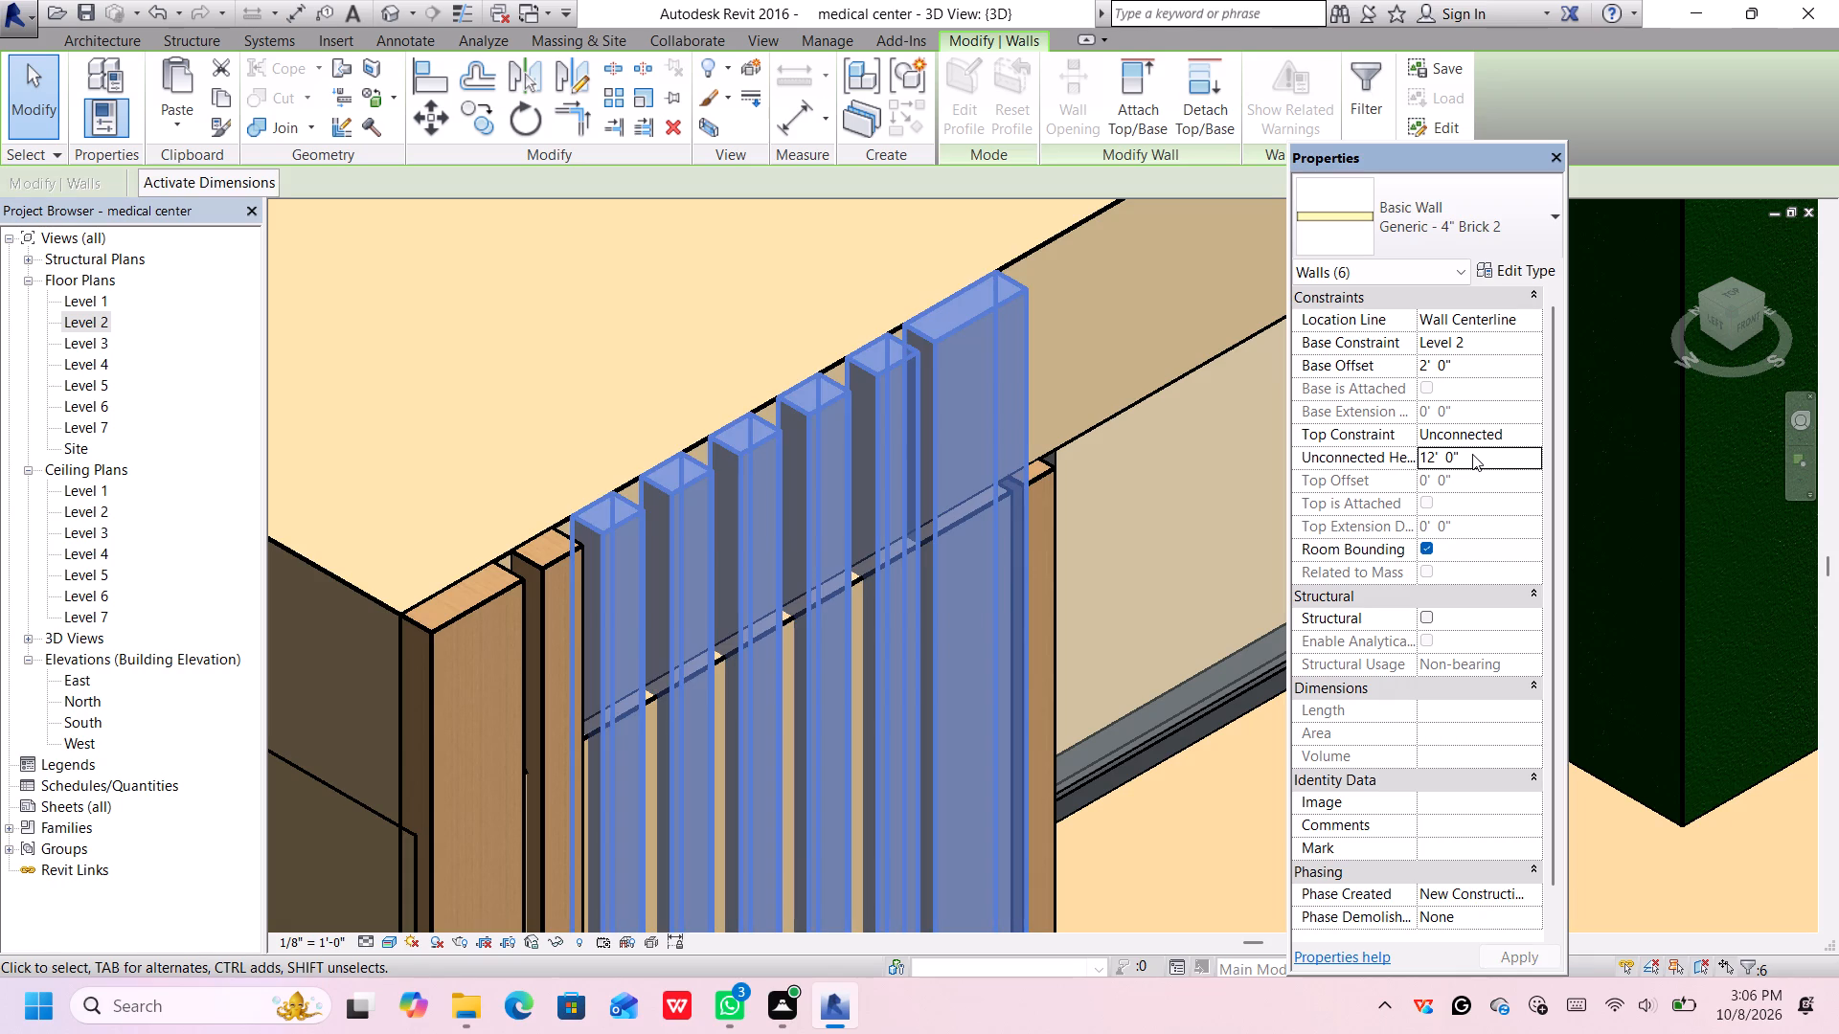
Examine the raised brick fins, the curved roof slab and the open balcony along the front of the building.
scroll(1021, 578, "down", 16)
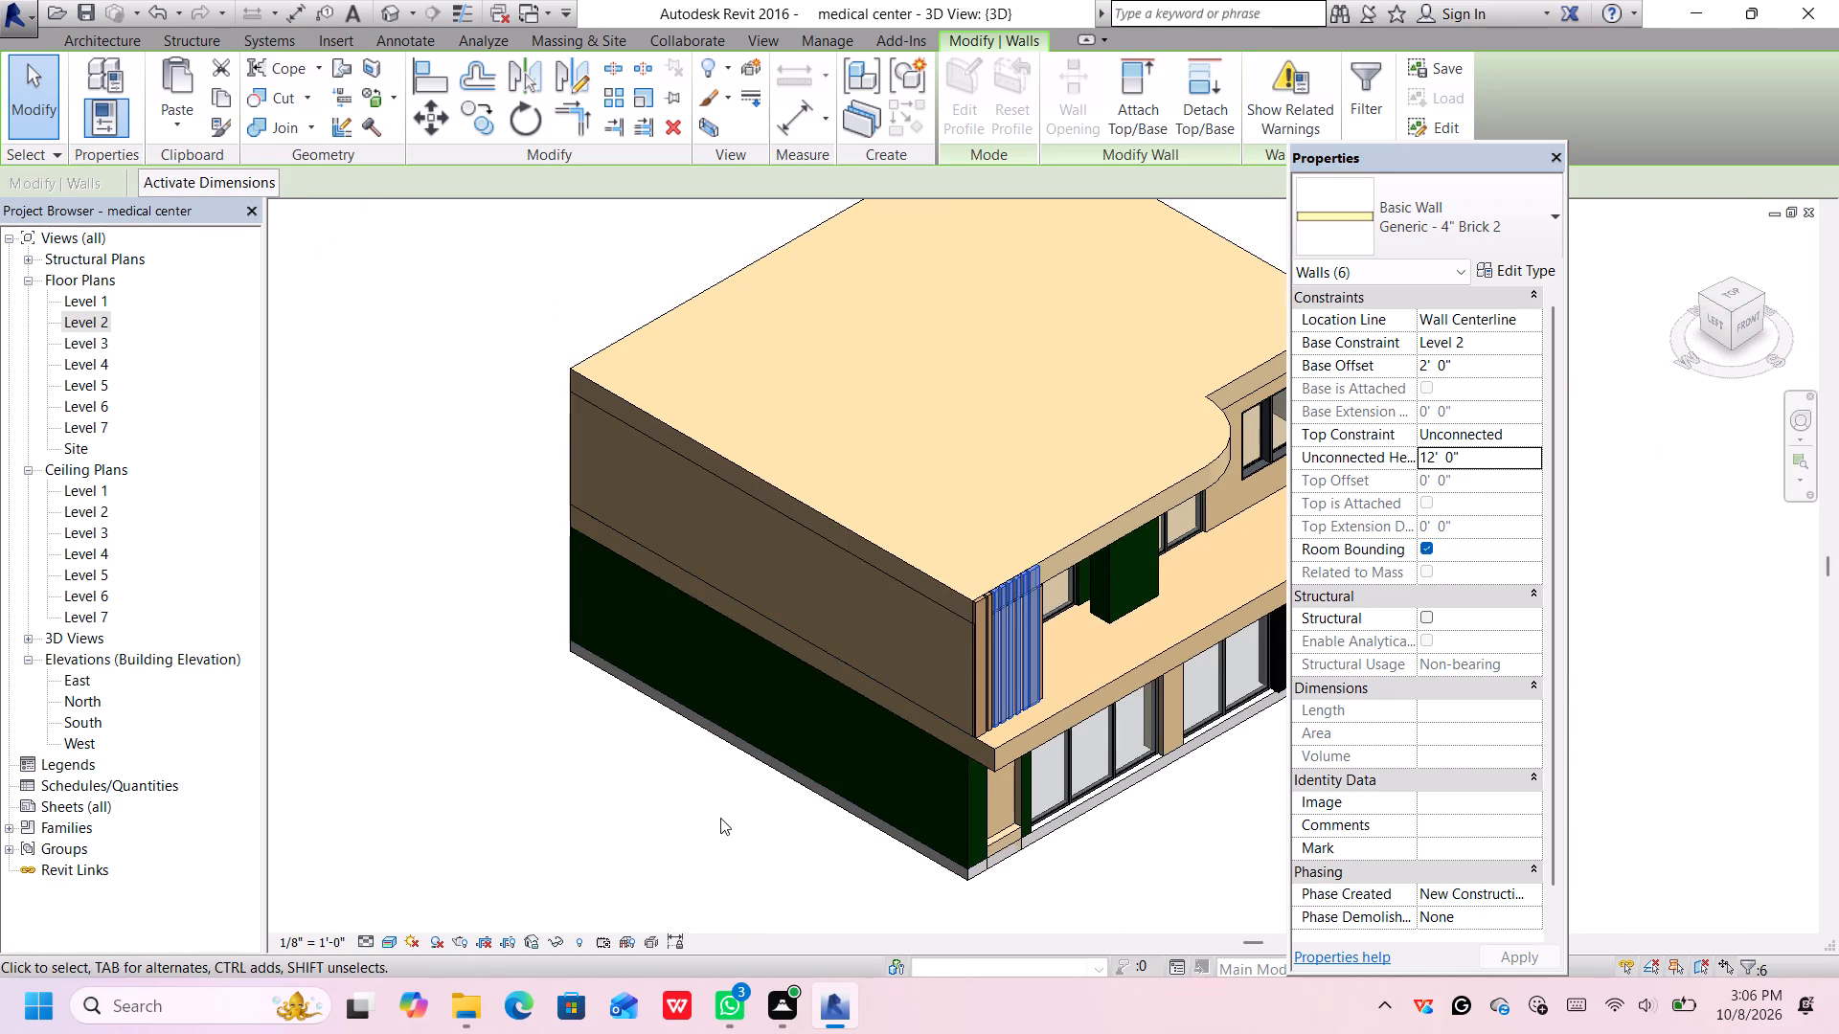
middle_click_drag(710, 820, 670, 755)
left_click(670, 787)
middle_click_drag(1053, 754, 1027, 773)
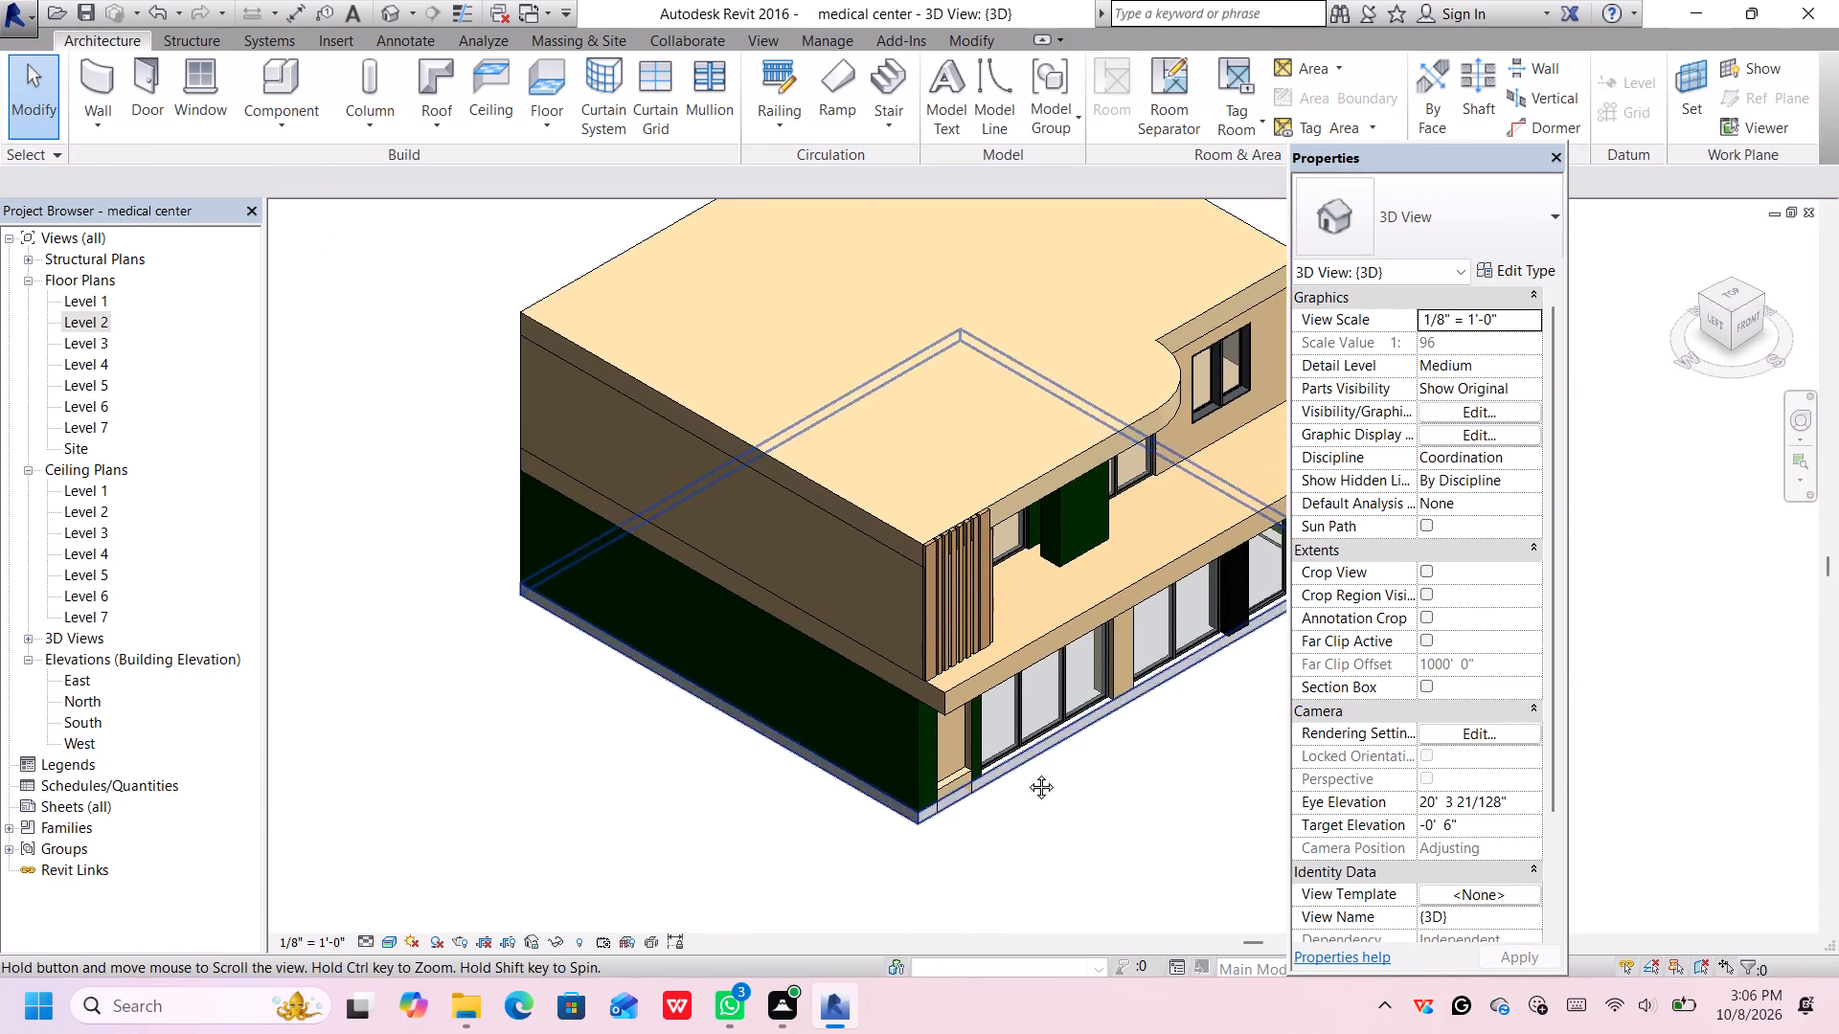
middle_click_drag(1027, 773, 623, 882)
middle_click_drag(965, 525, 1024, 499)
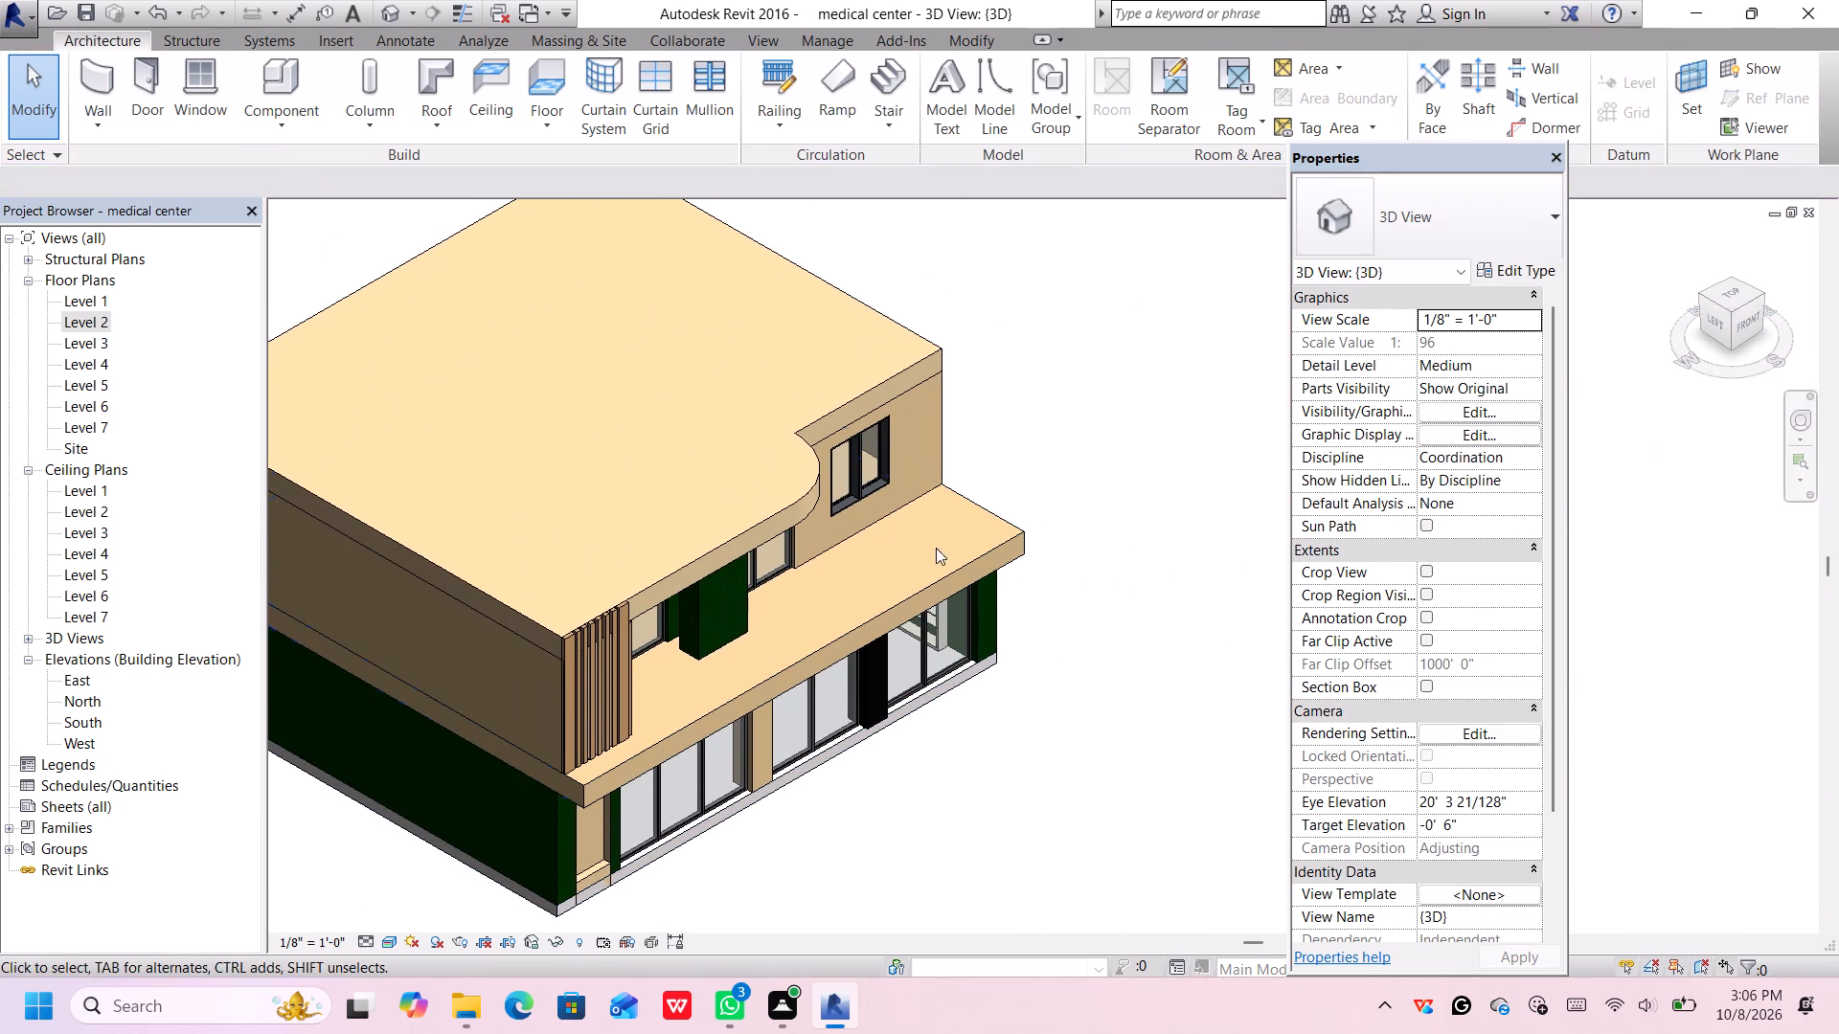
scroll(723, 662, "up", 2)
middle_click_drag(818, 544, 845, 636)
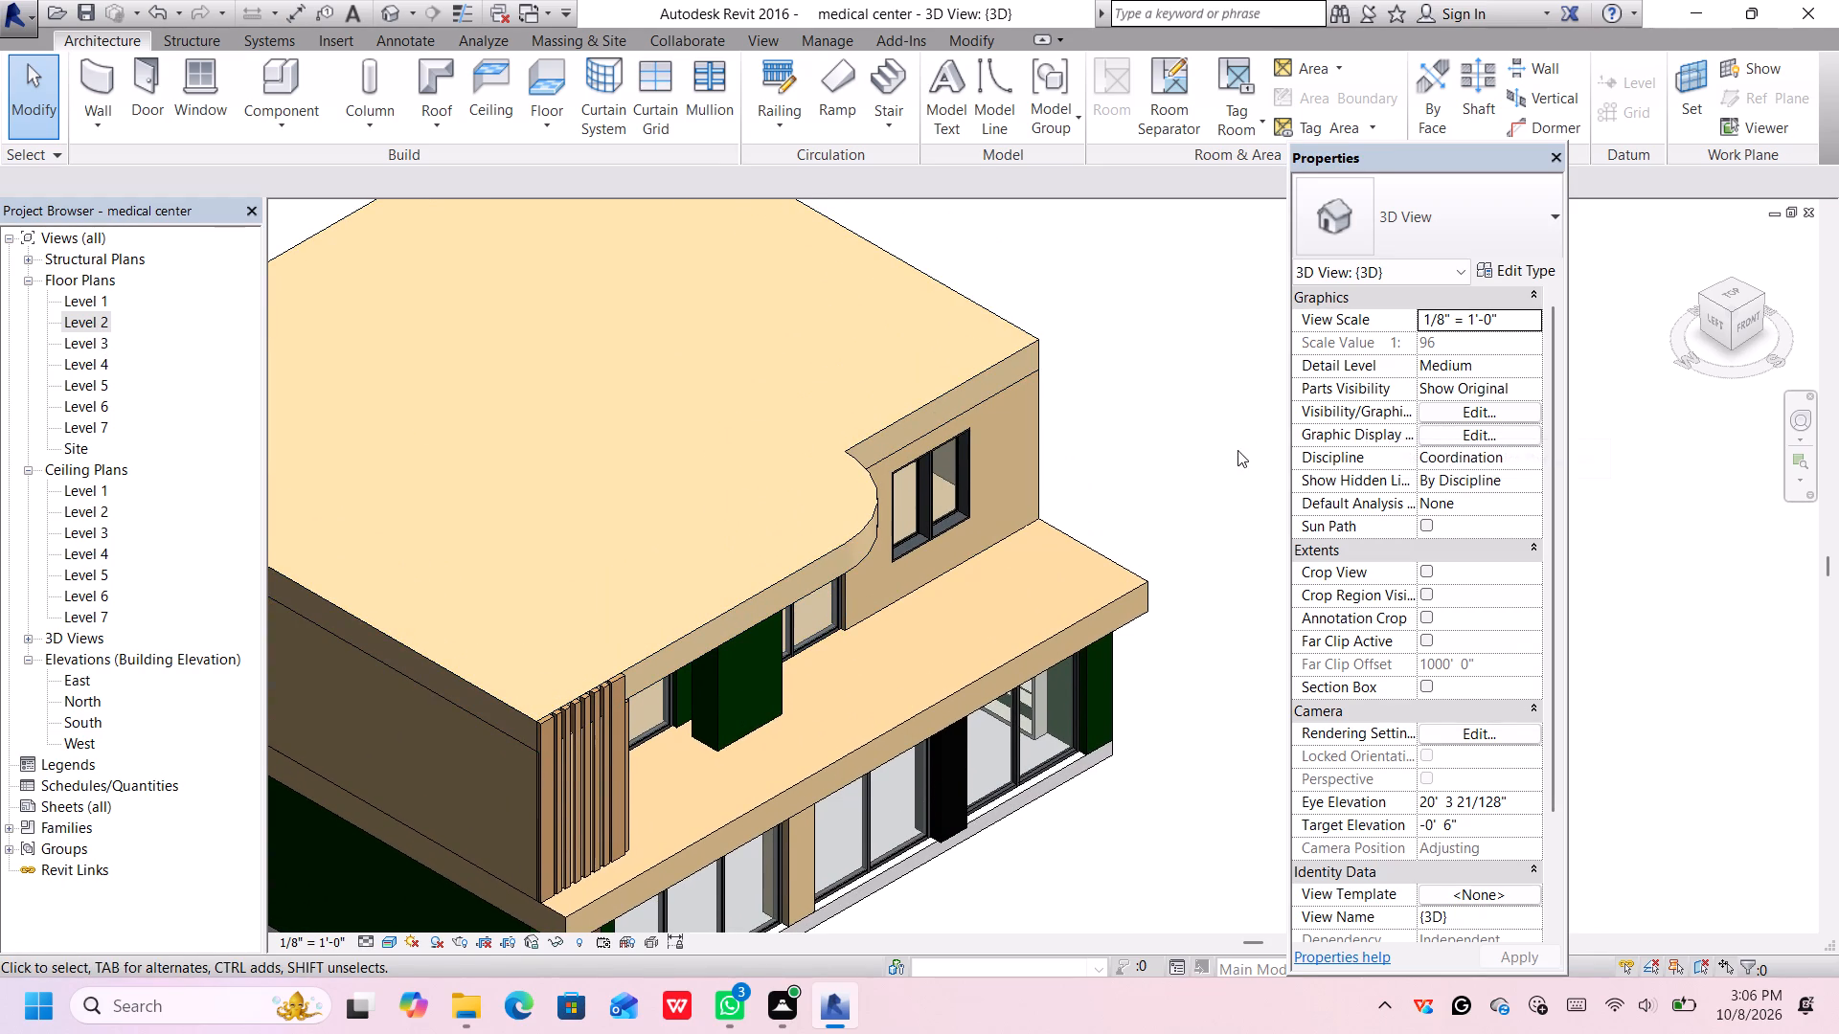
middle_click_drag(1237, 450, 1296, 413)
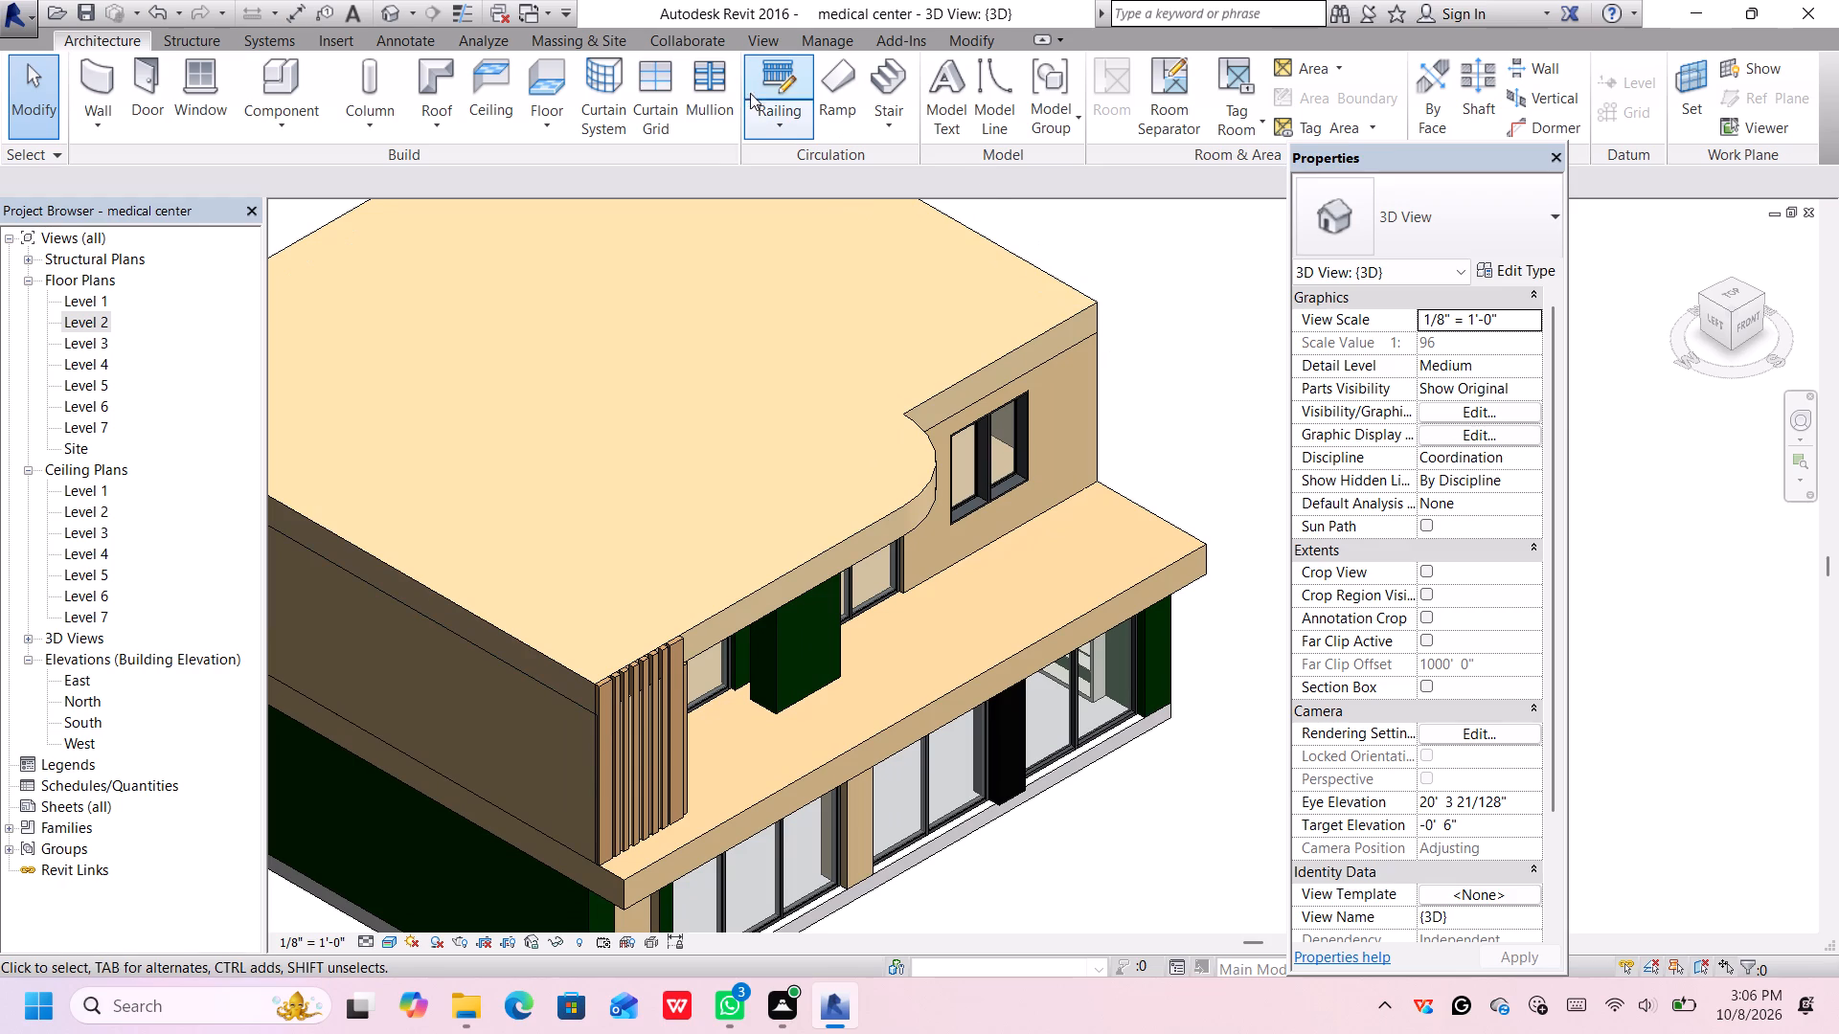
Start a Handrail - Rectangular railing path and, seen from above, sketch a 17'-0" straight segment from the innermost brick fin towards the curved corner.
left_click(765, 83)
scroll(848, 480, "up", 2)
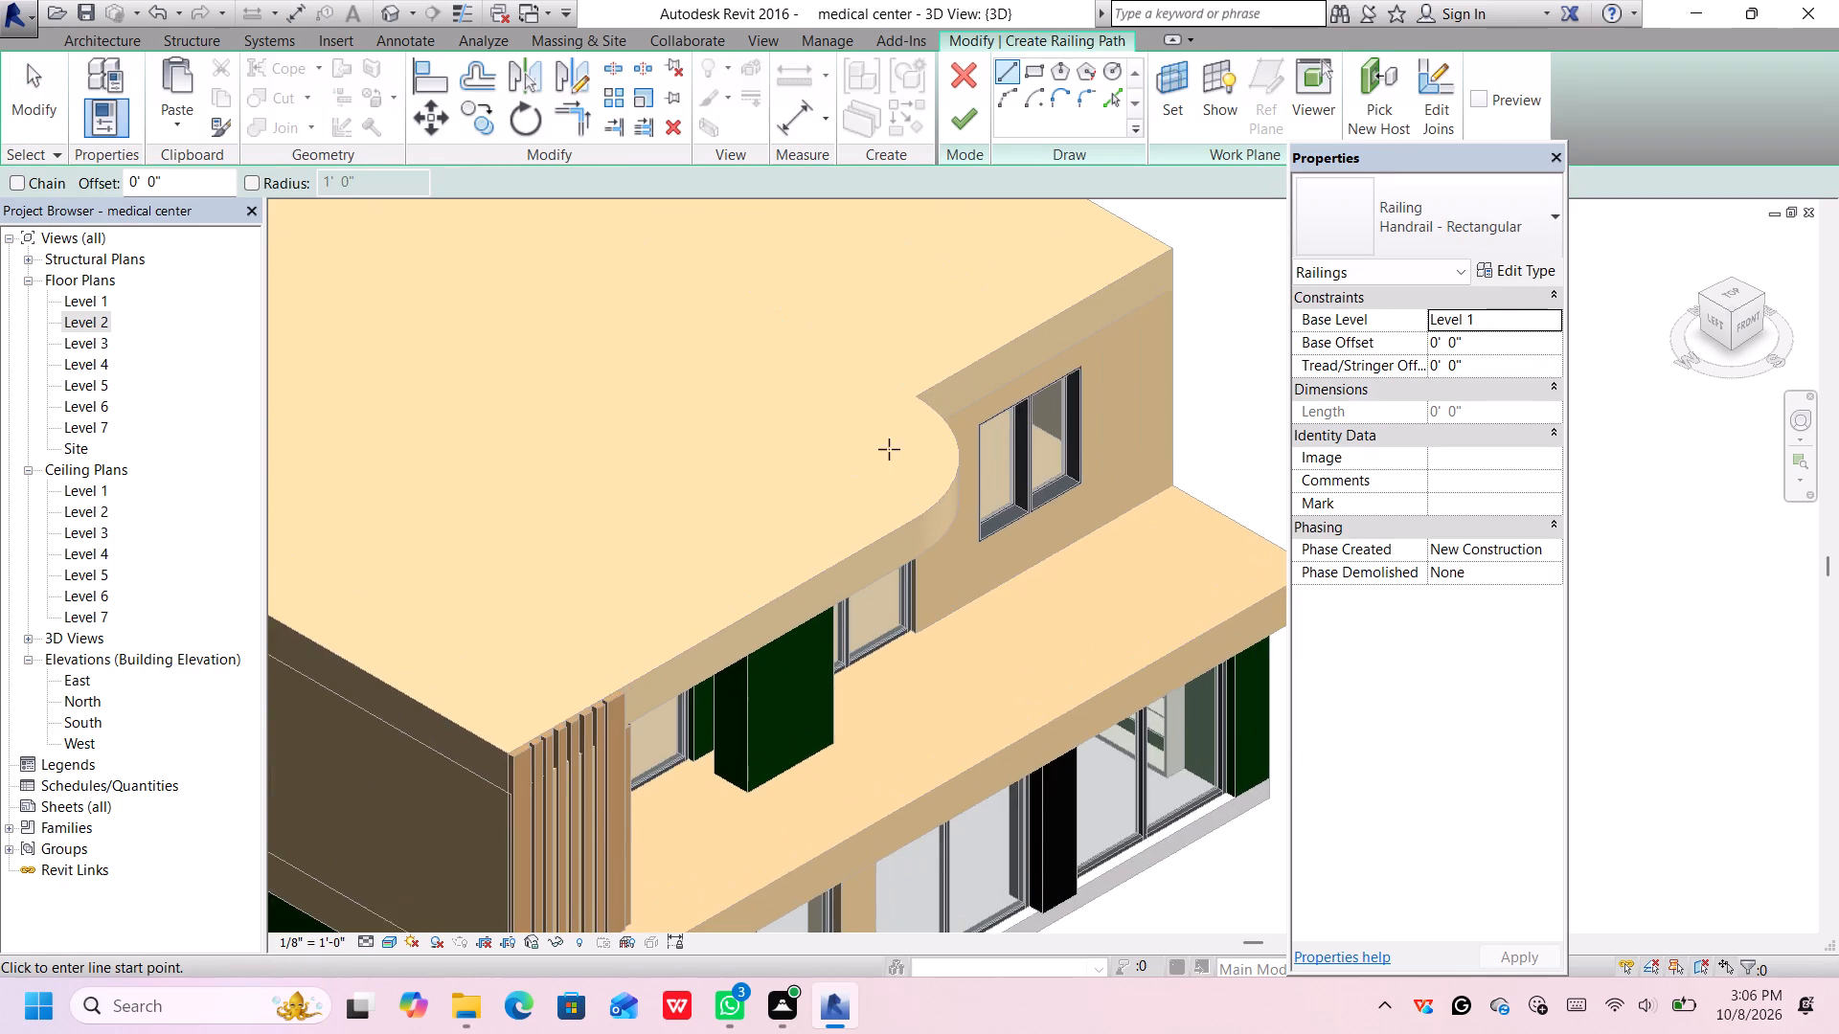
scroll(889, 449, "up", 1)
scroll(919, 437, "down", 2)
left_click(1729, 289)
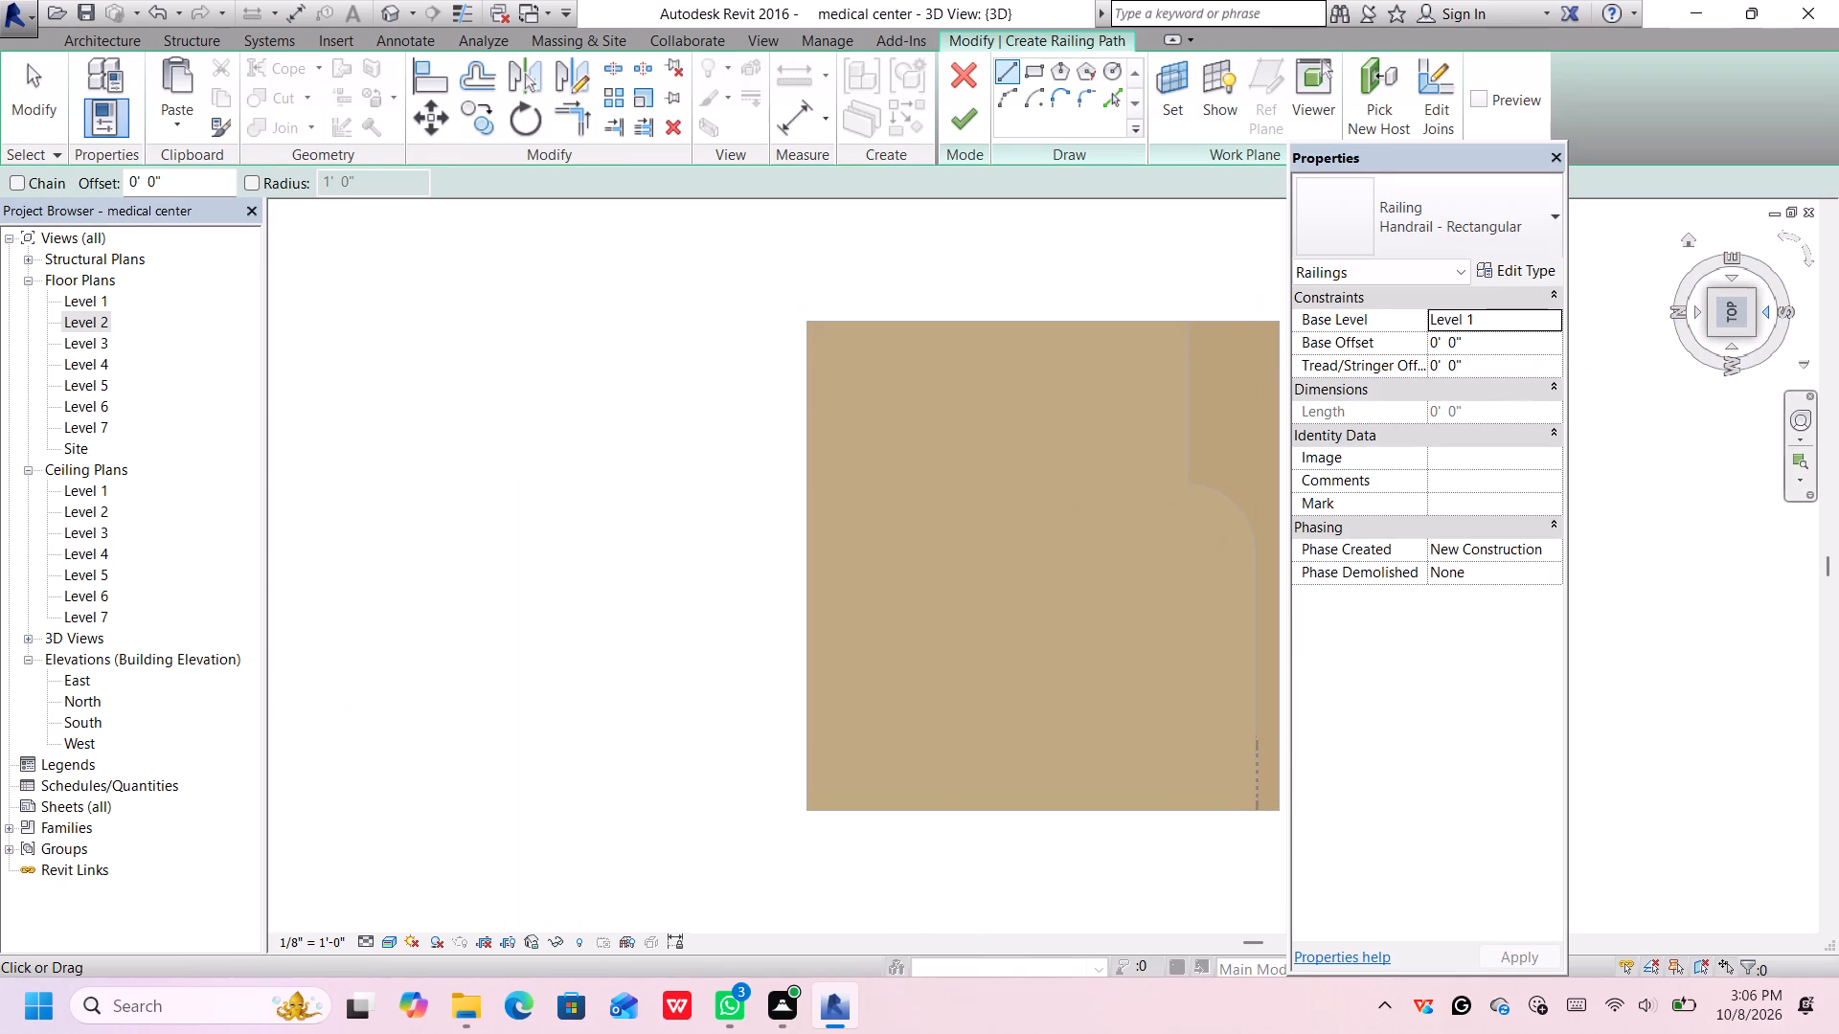
left_click(1769, 315)
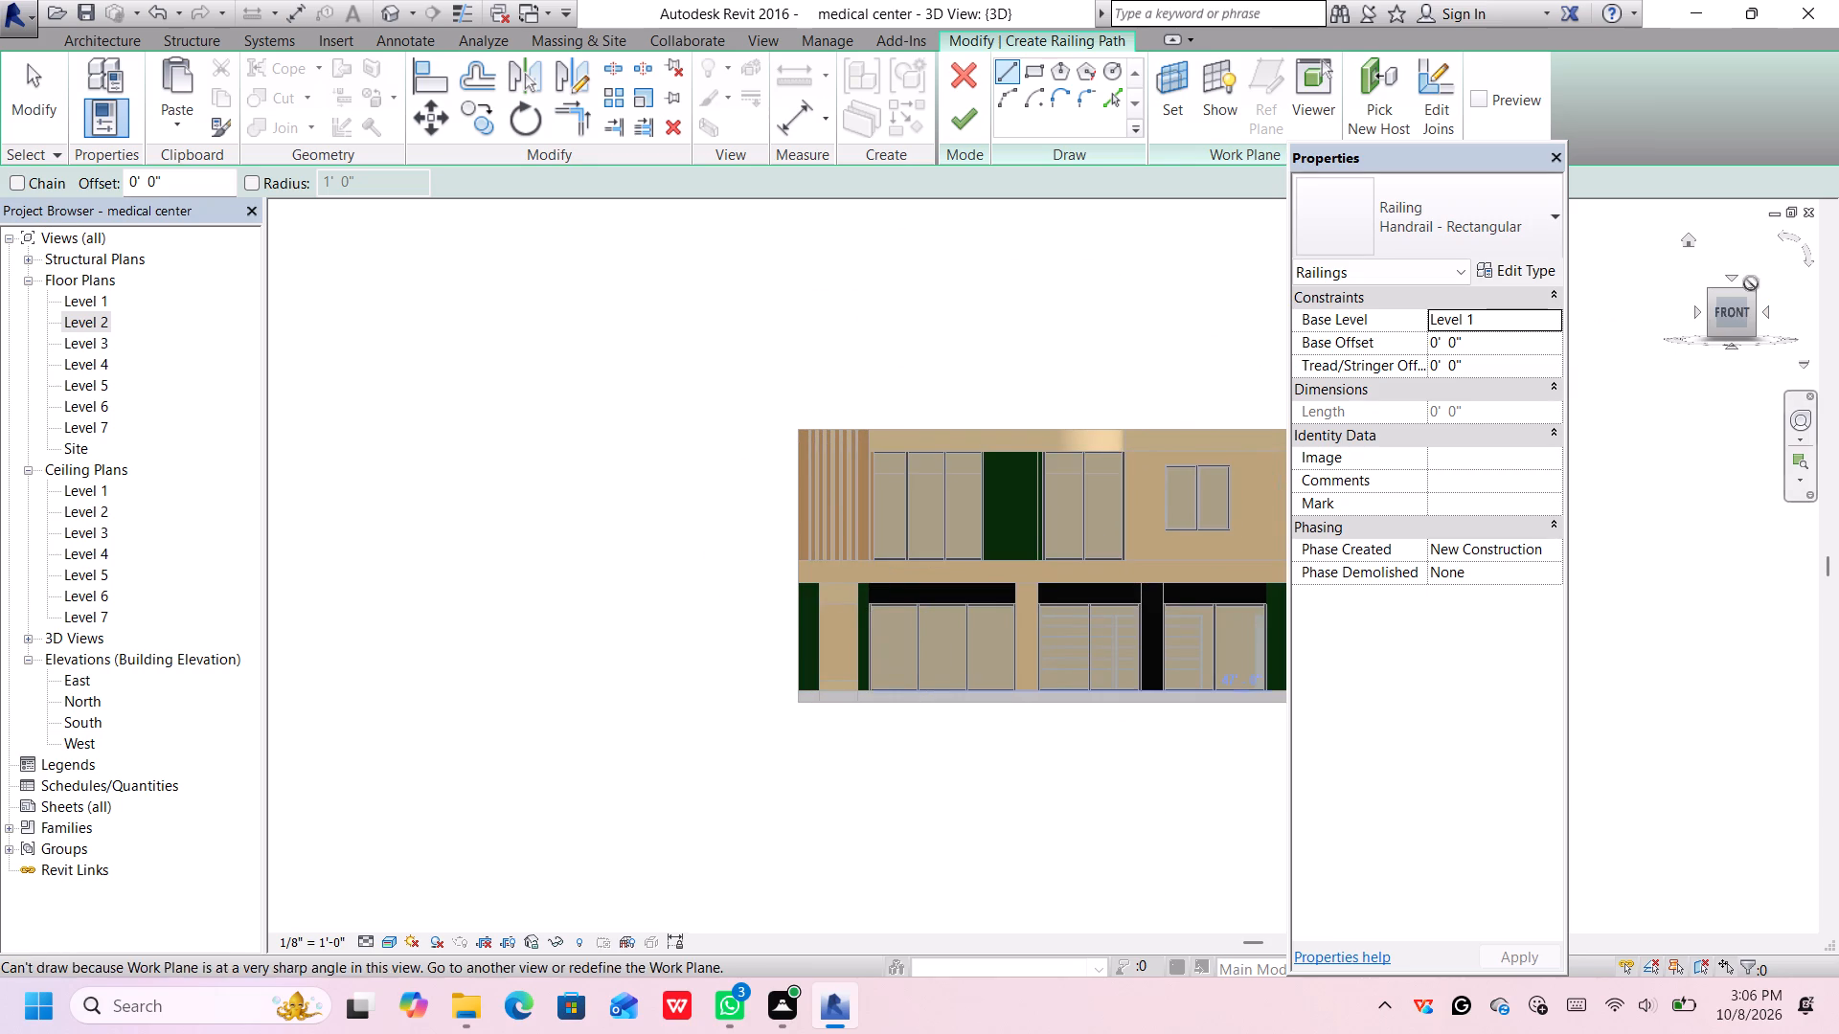
left_click(1728, 294)
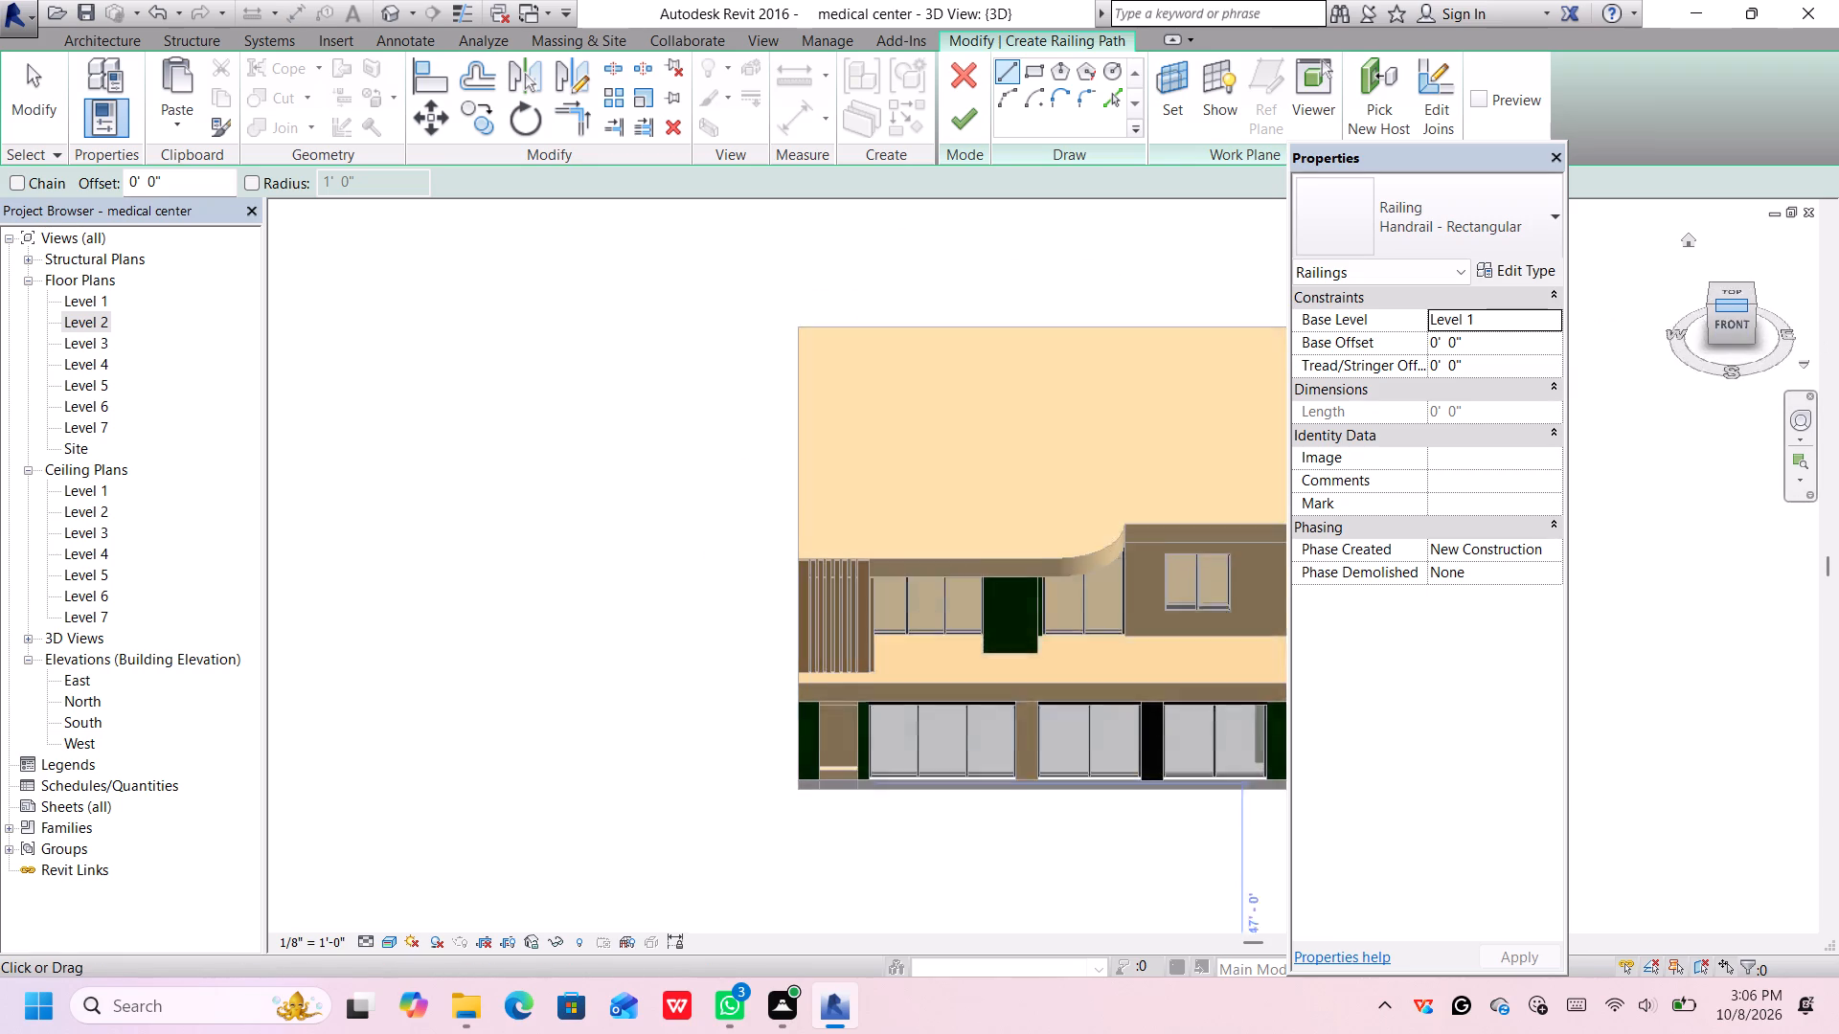
left_click(1725, 287)
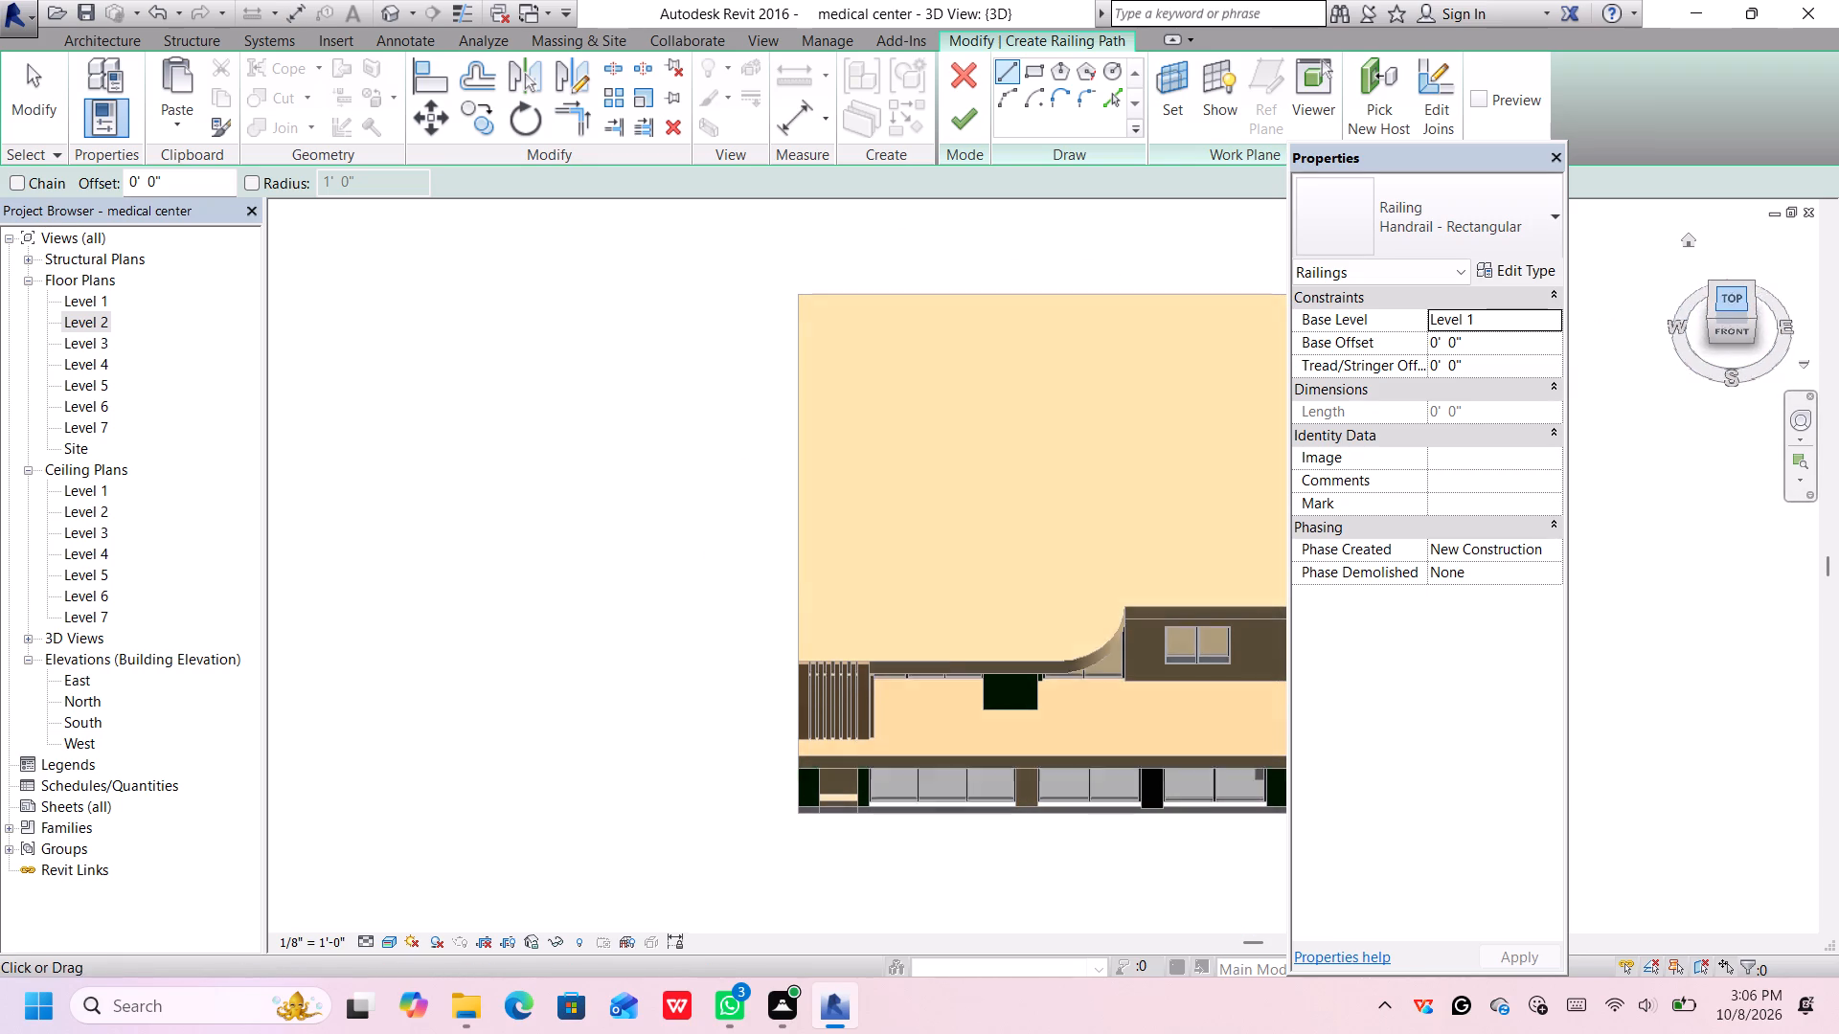
middle_click_drag(1147, 731, 1069, 665)
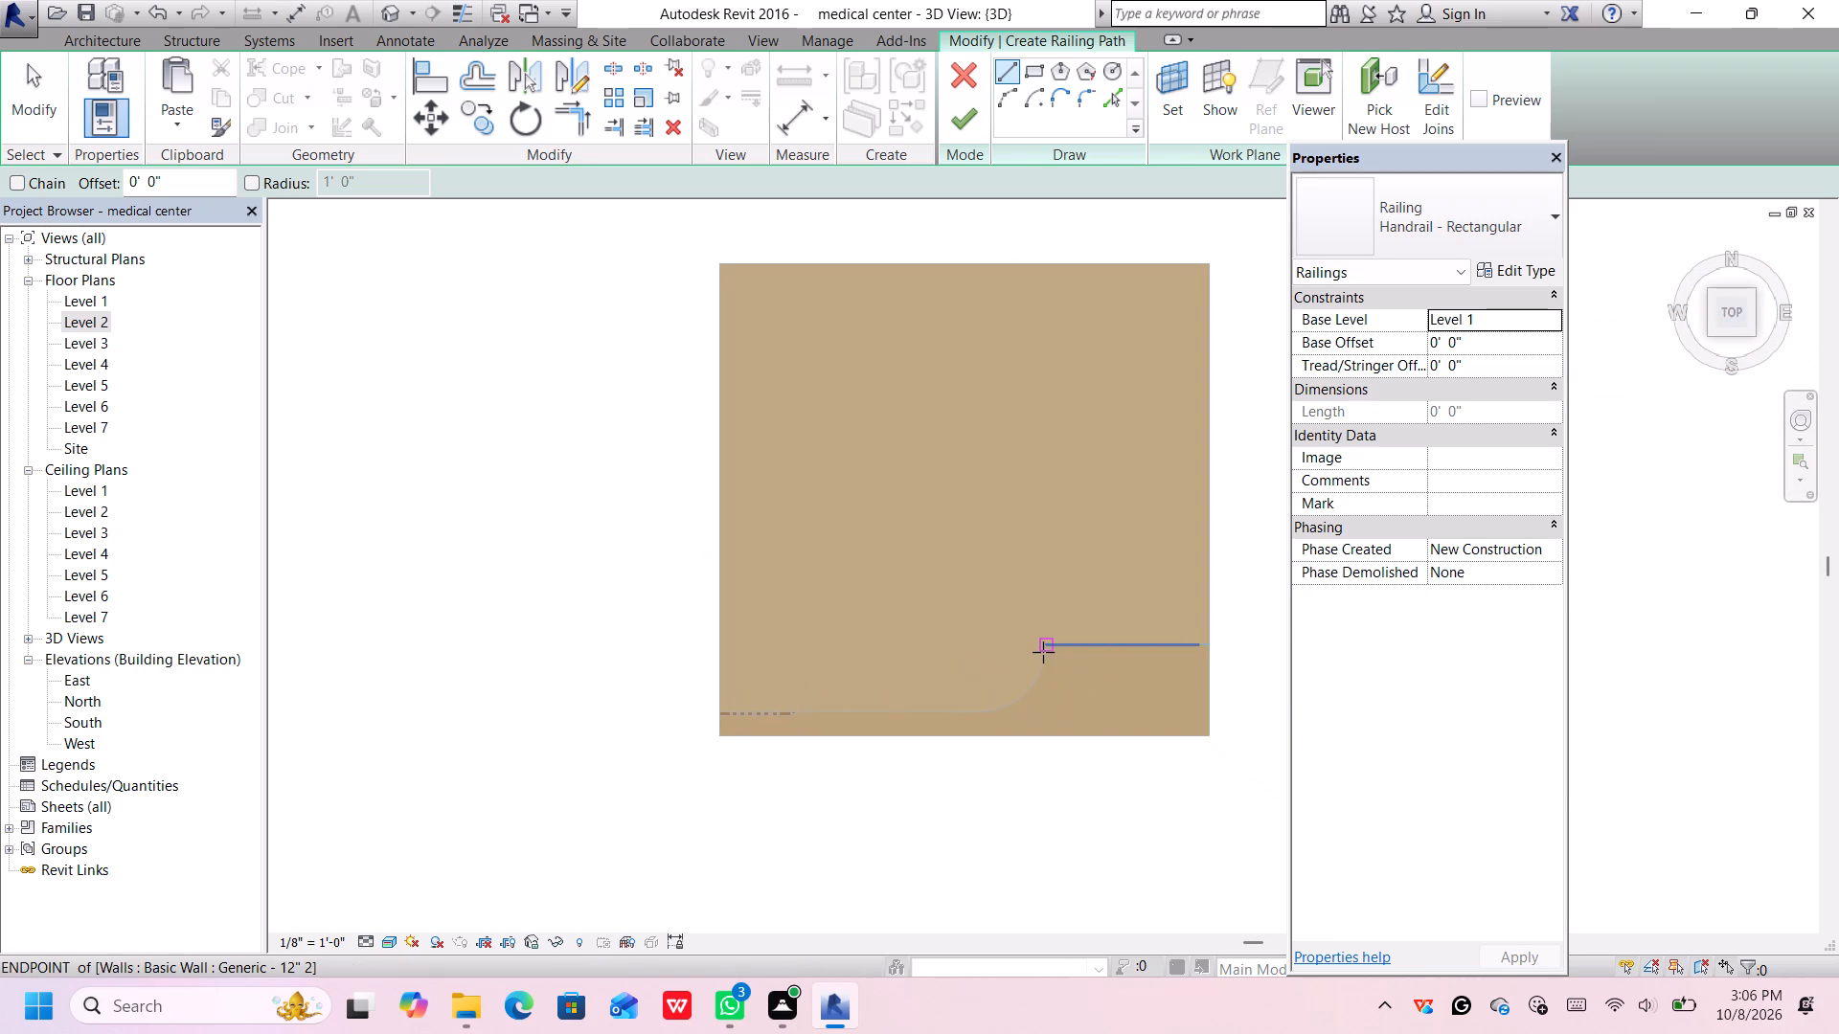
scroll(1043, 652, "up", 5)
scroll(554, 759, "up", 2)
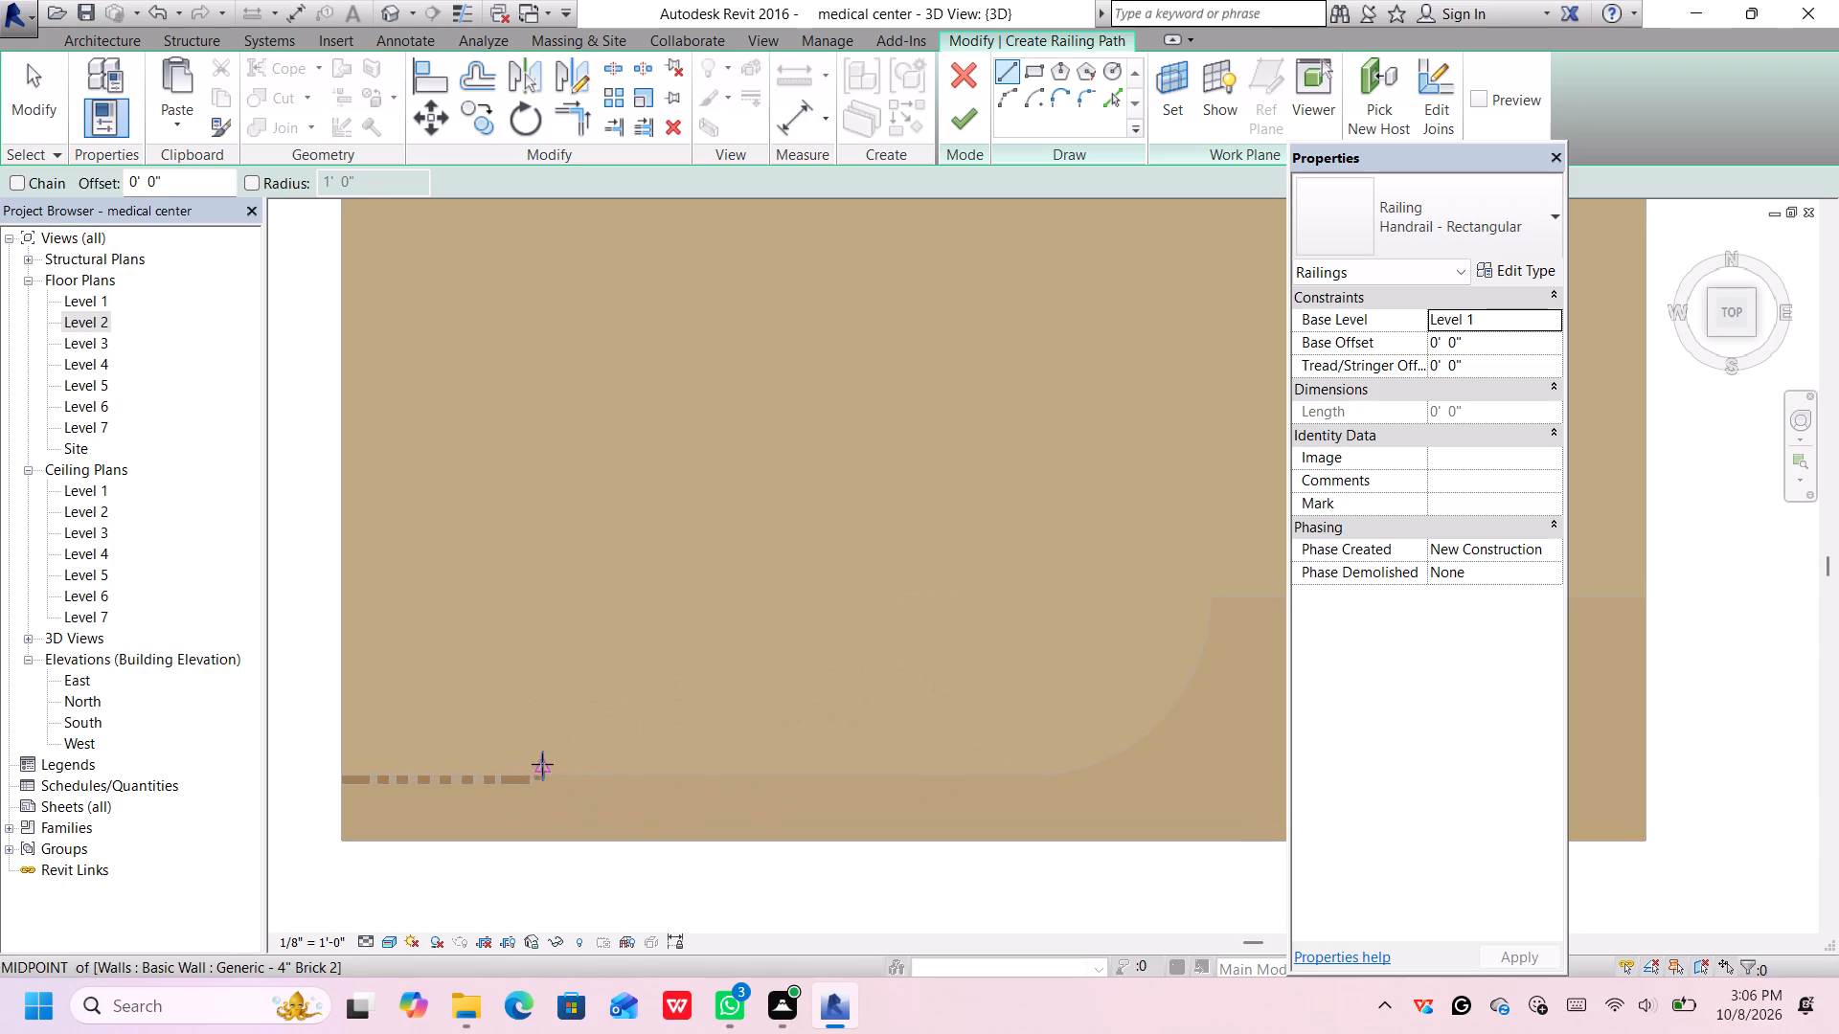
scroll(540, 747, "up", 1)
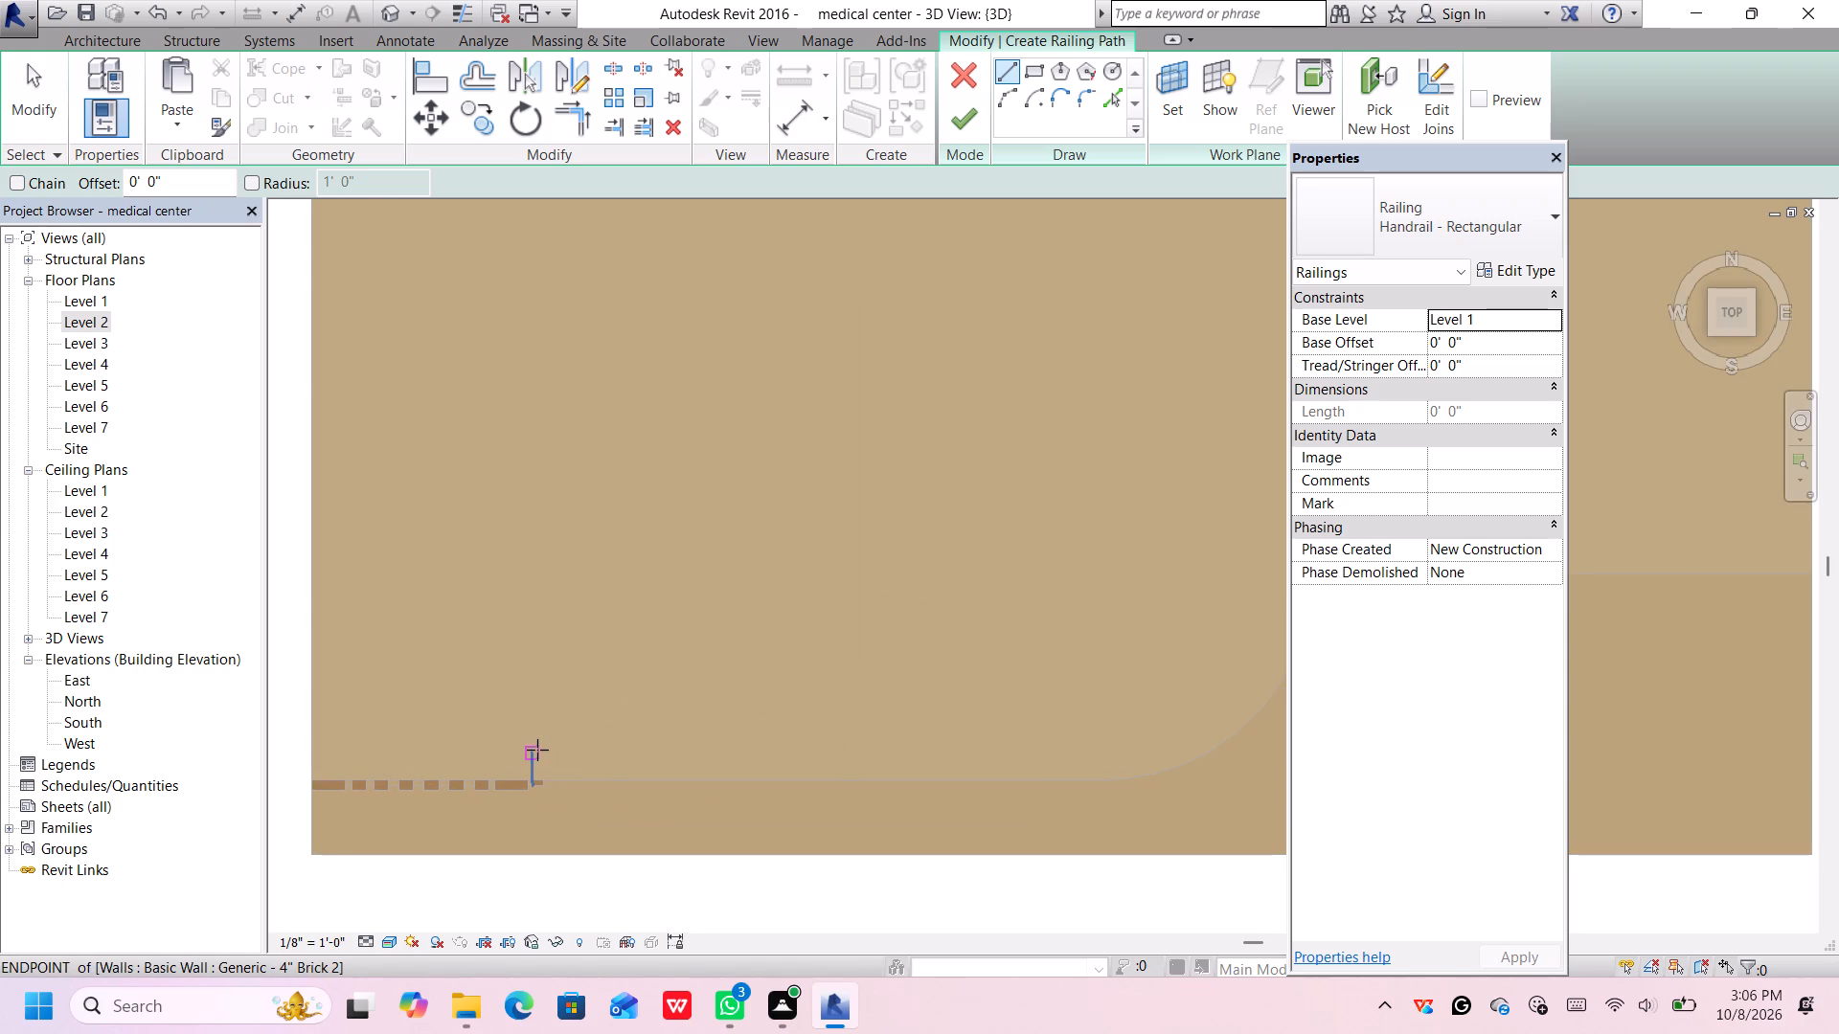
left_click(542, 751)
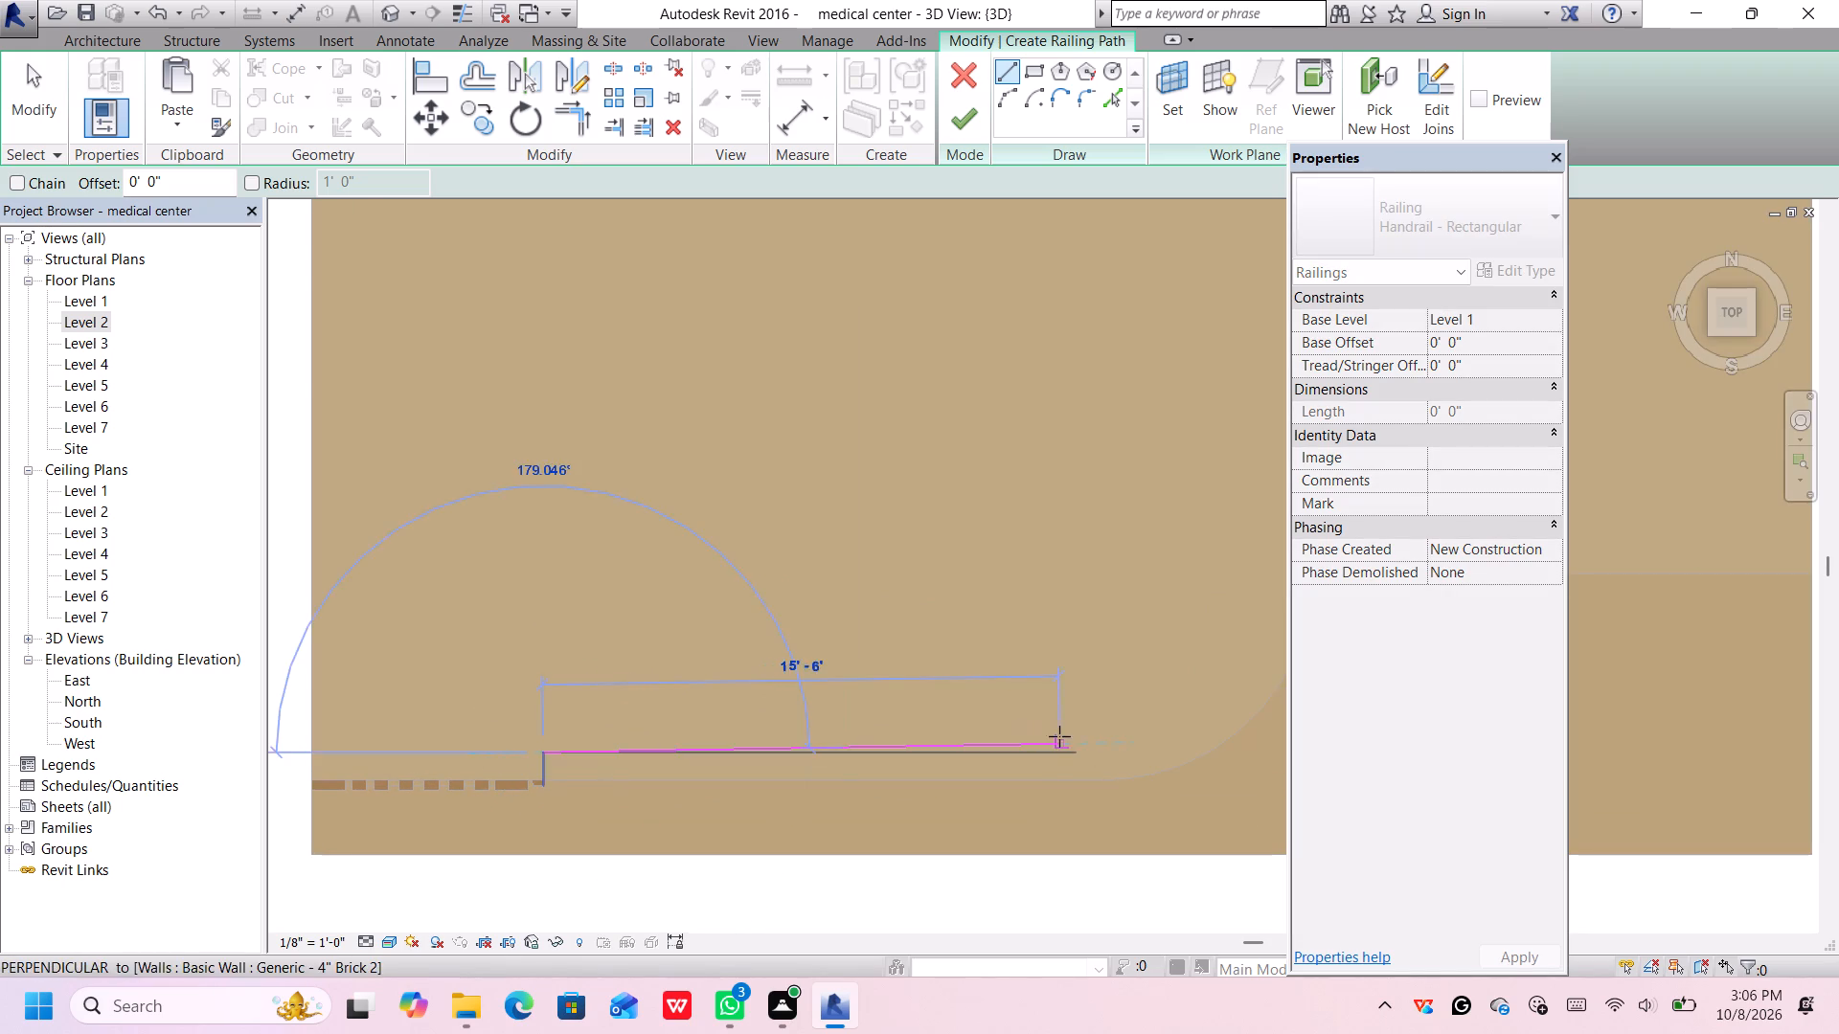
middle_click_drag(1077, 739, 880, 731)
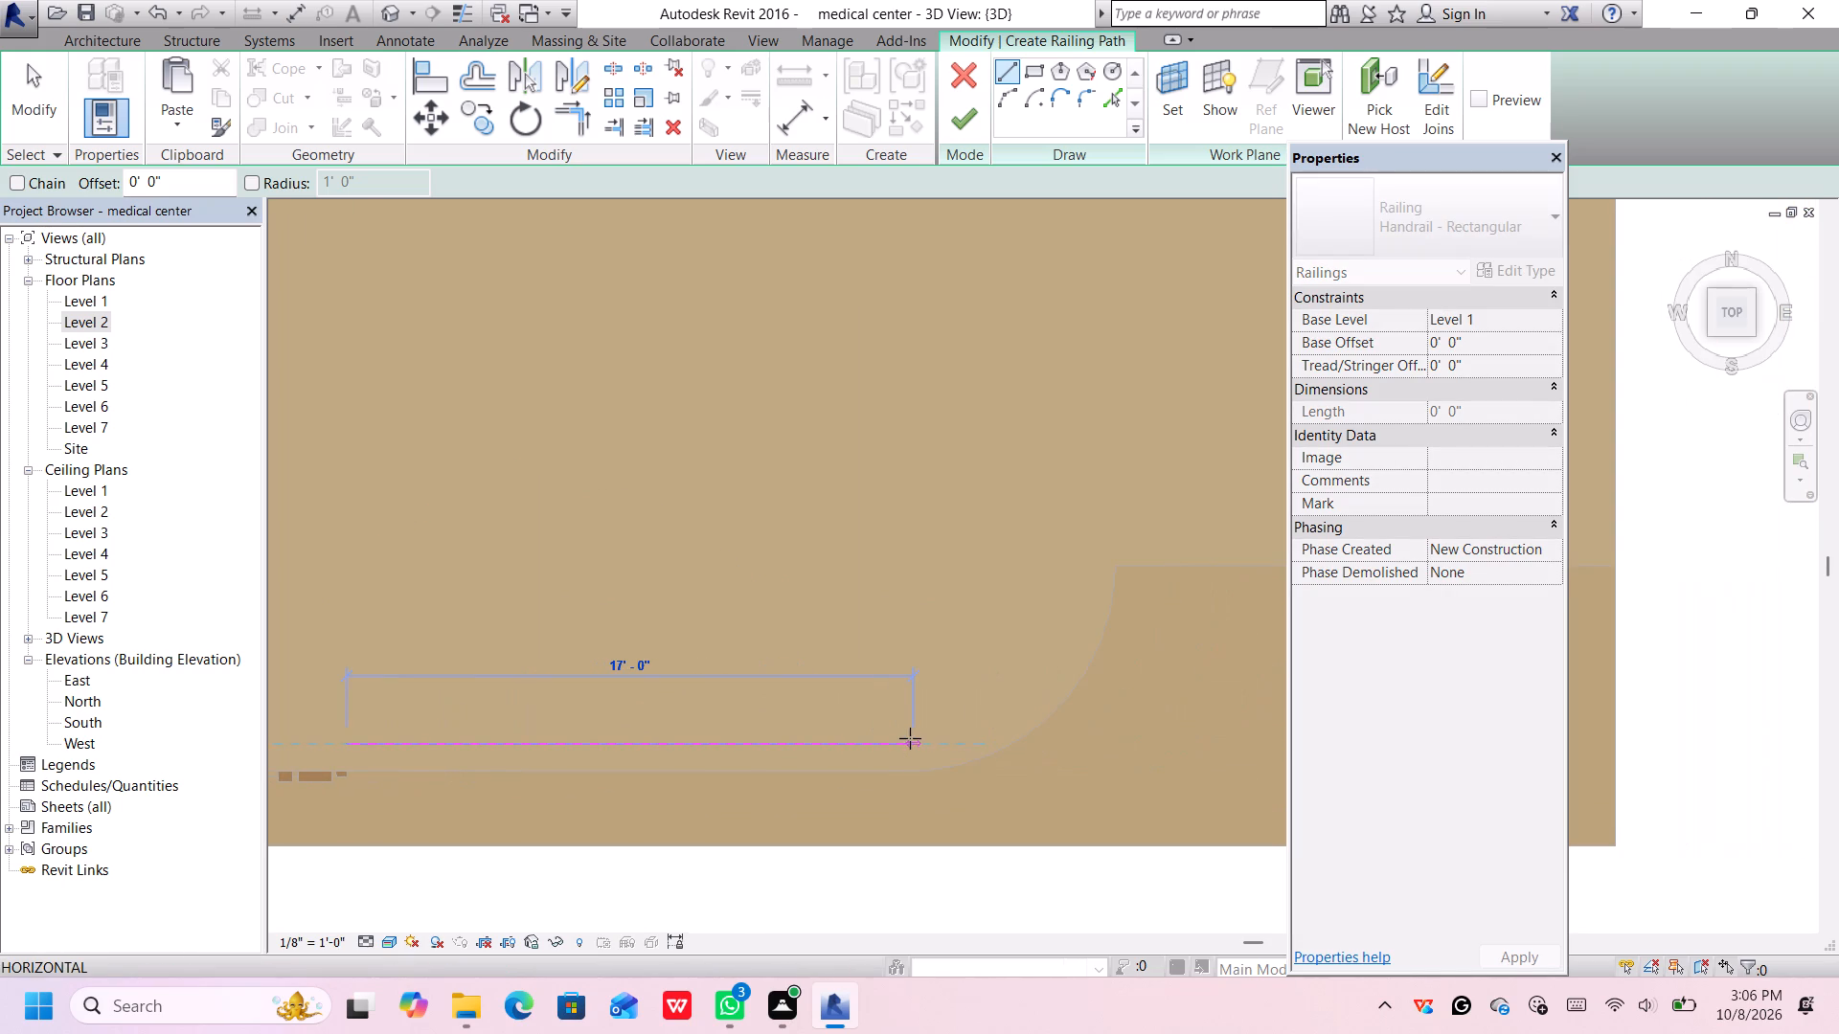
left_click(912, 738)
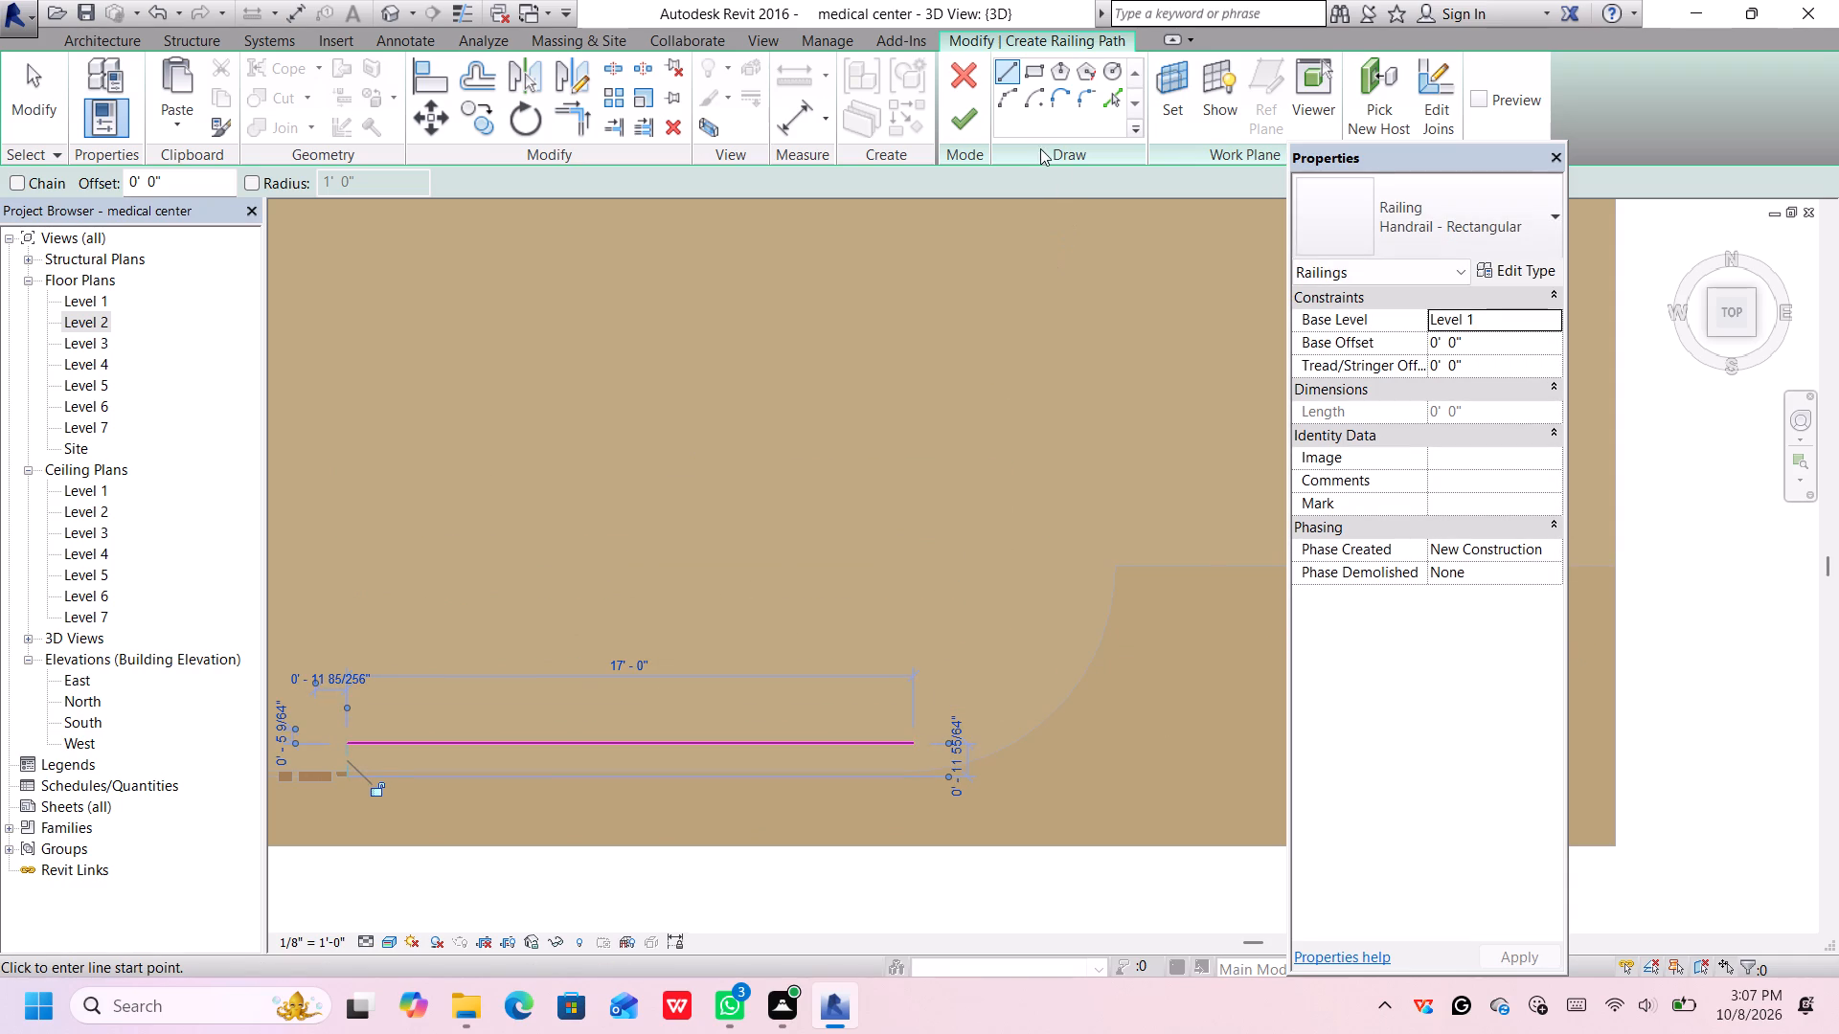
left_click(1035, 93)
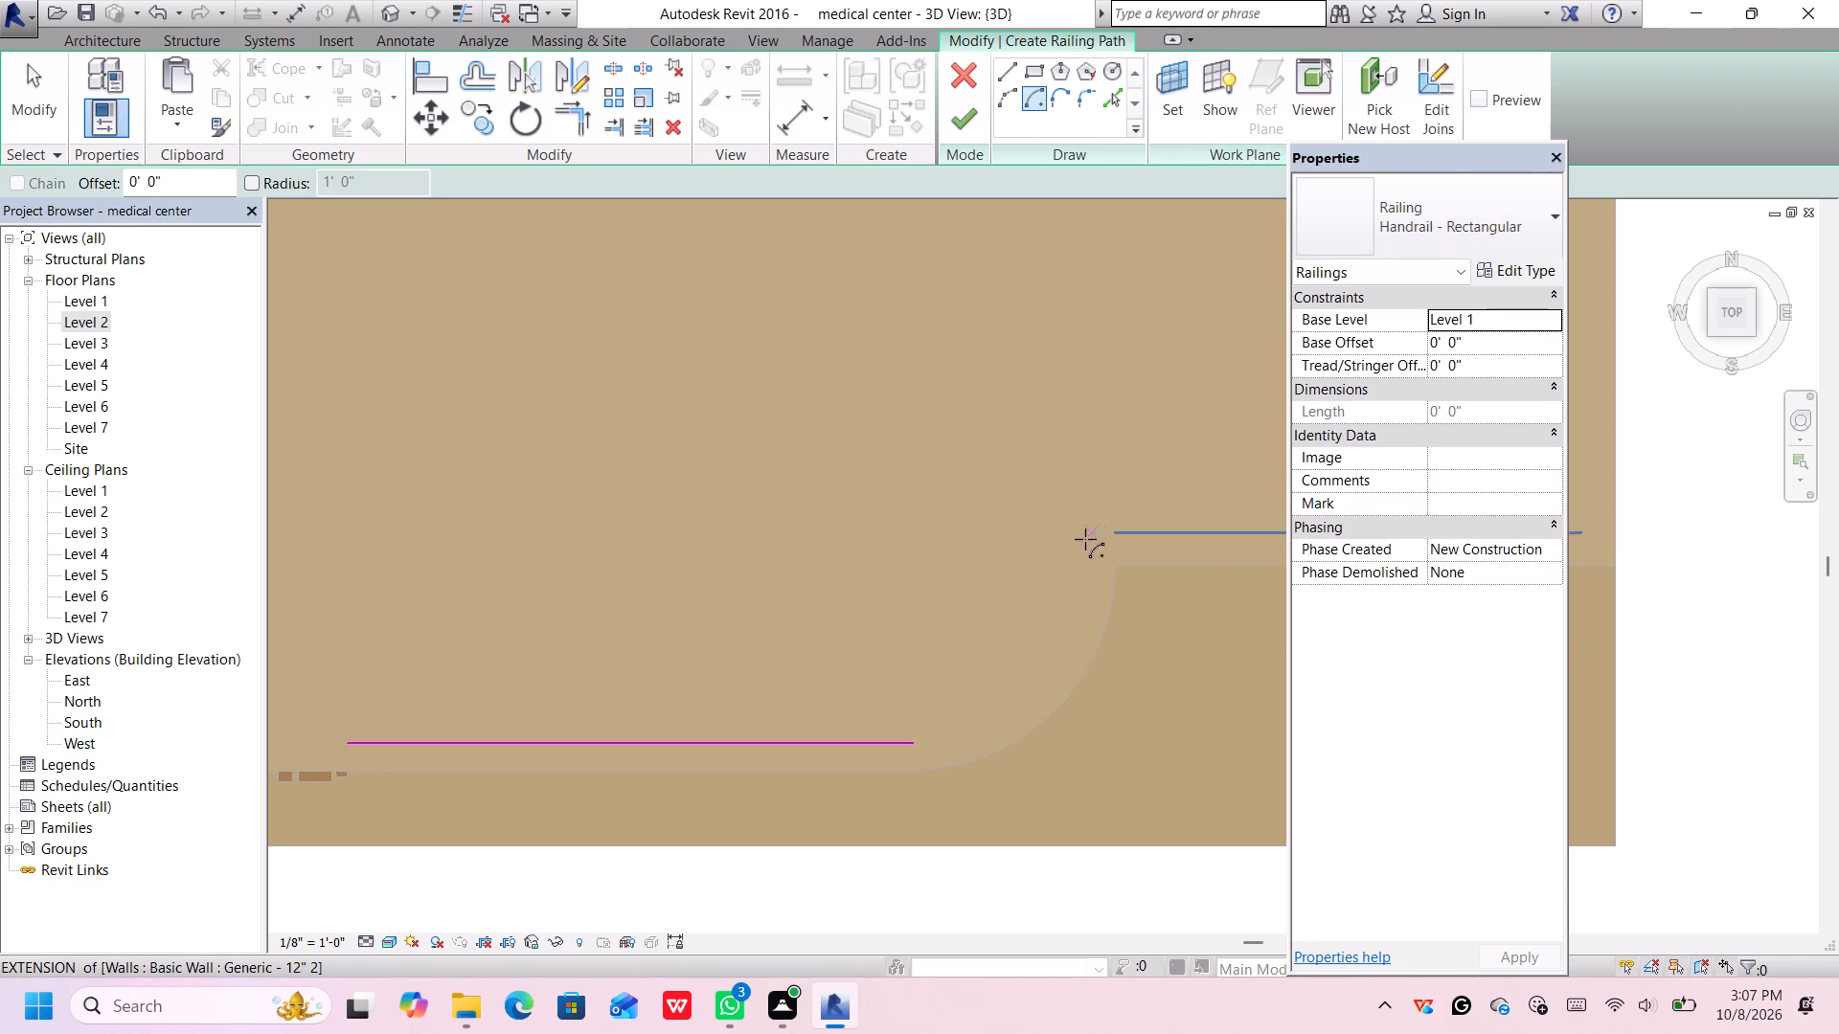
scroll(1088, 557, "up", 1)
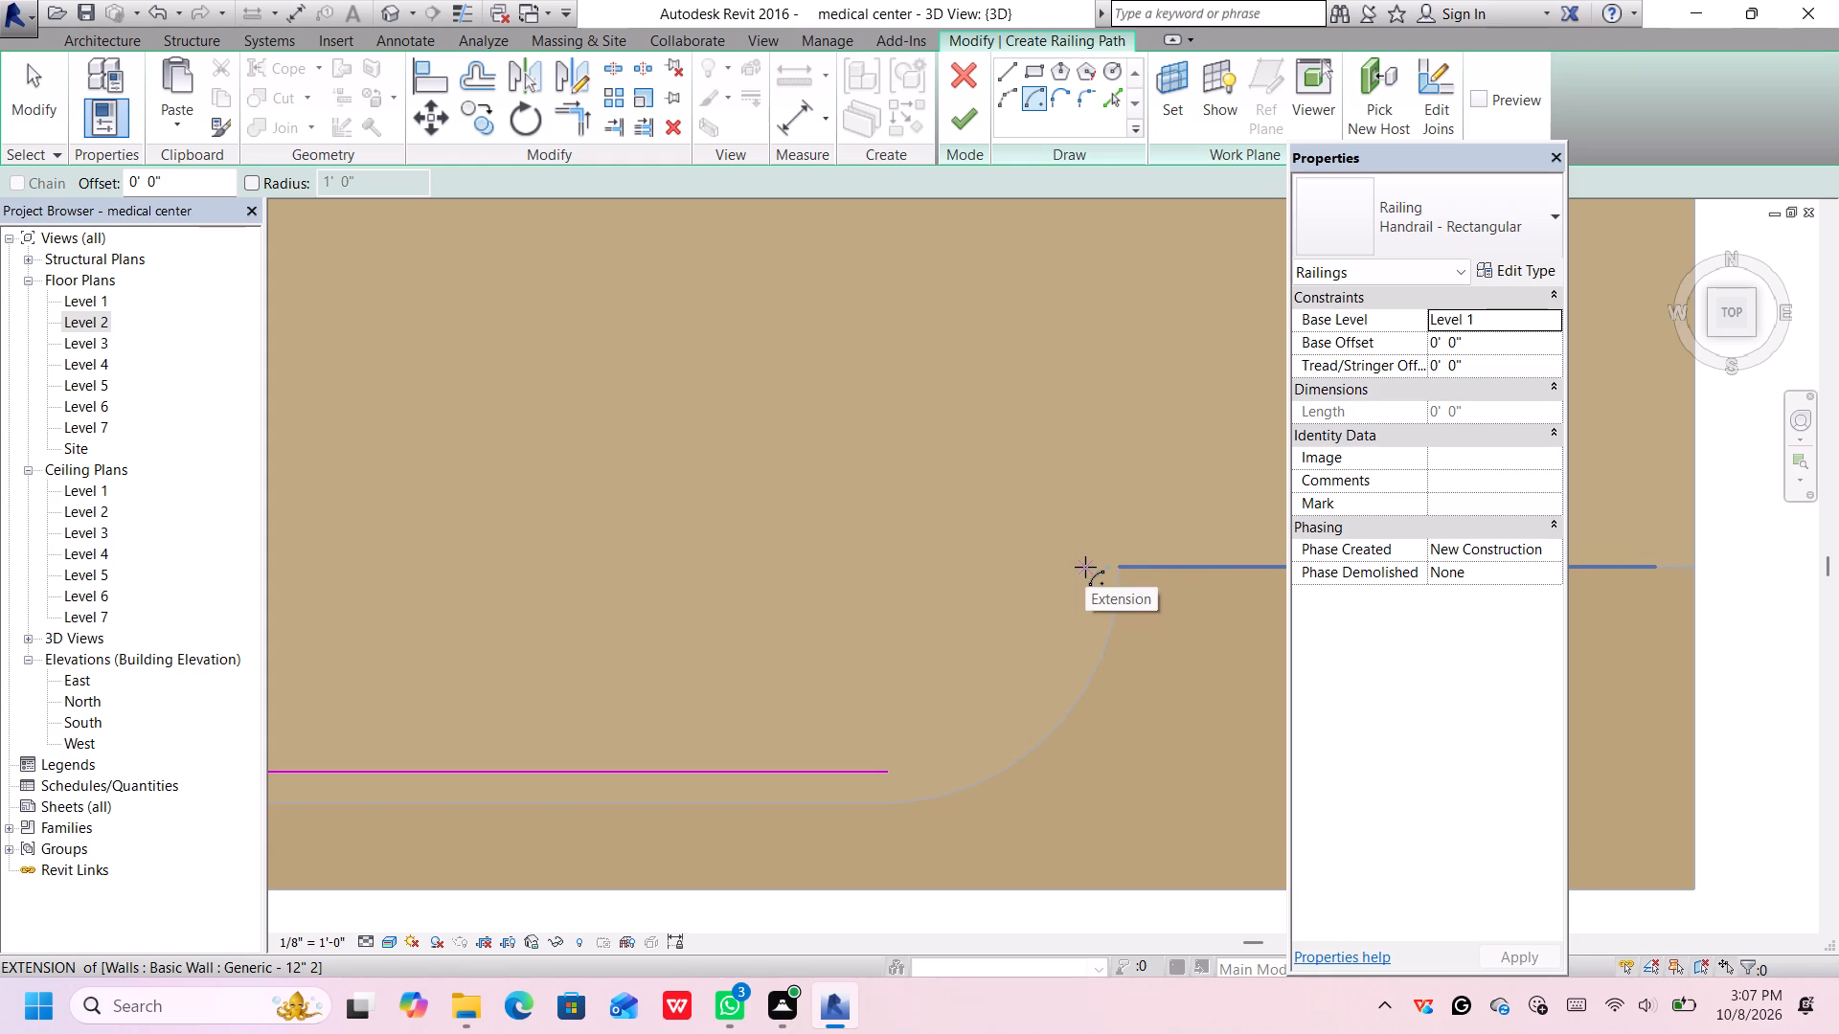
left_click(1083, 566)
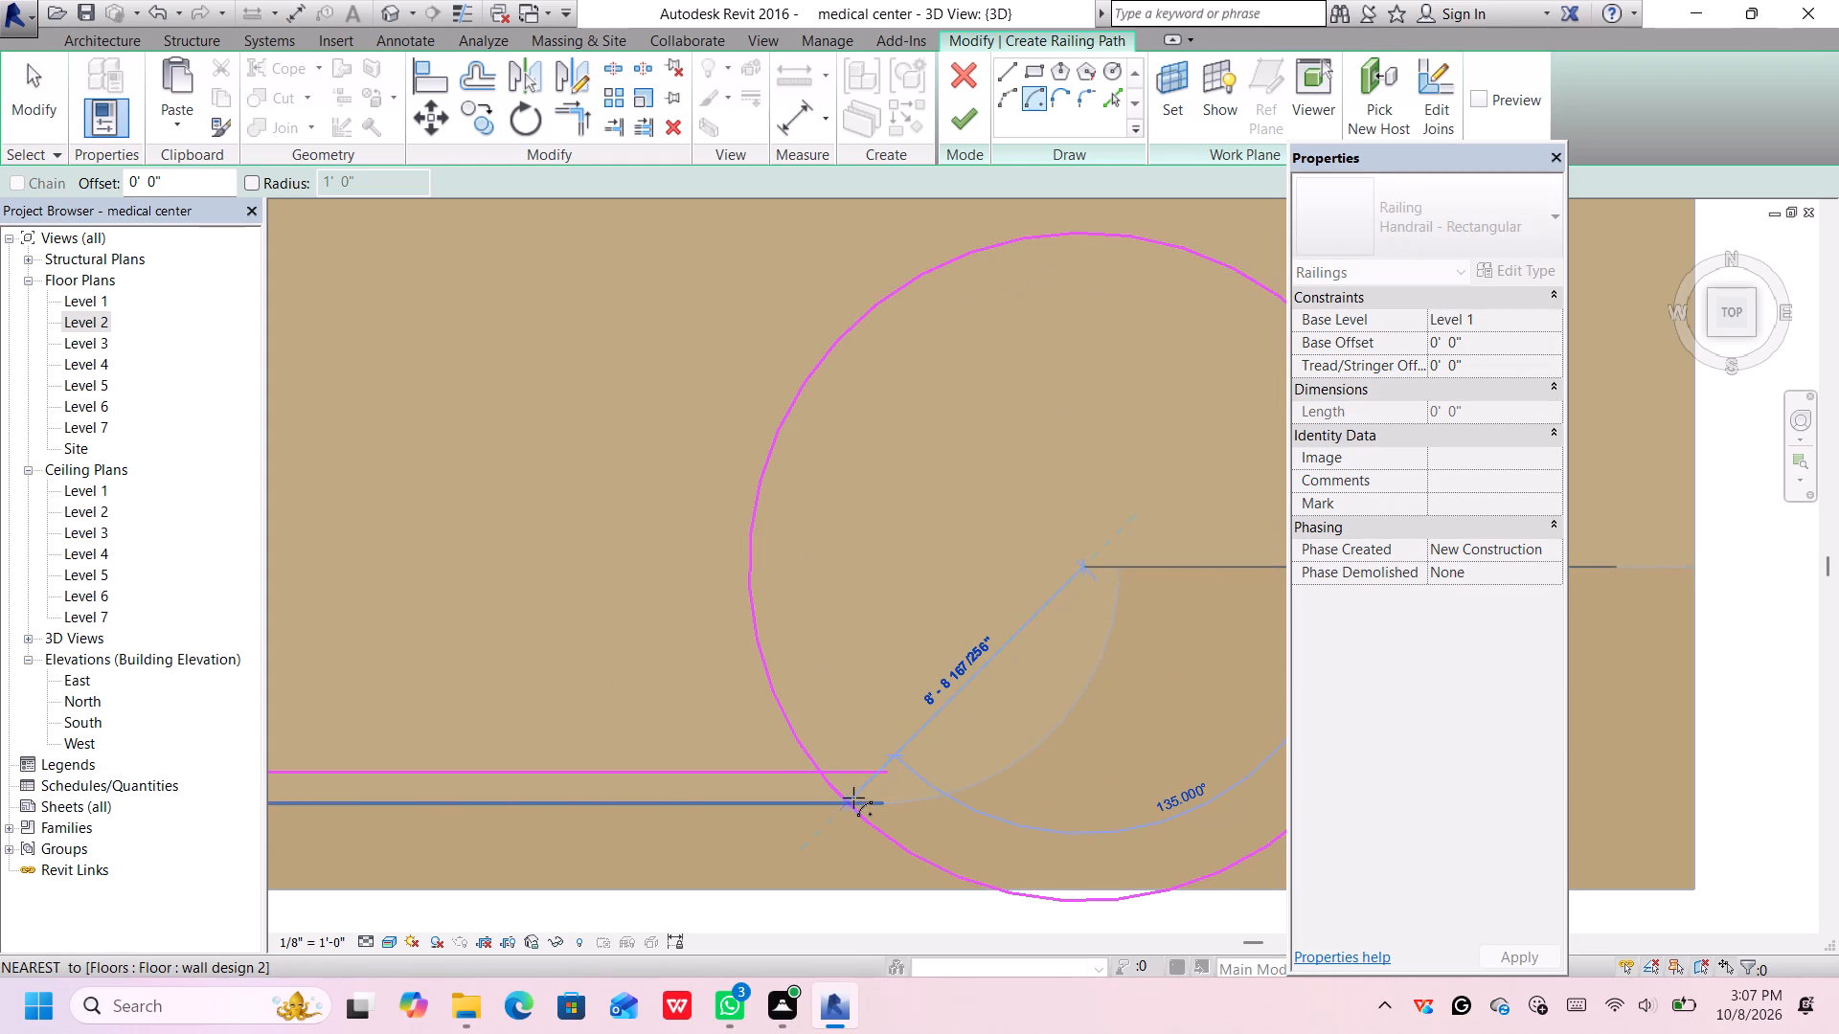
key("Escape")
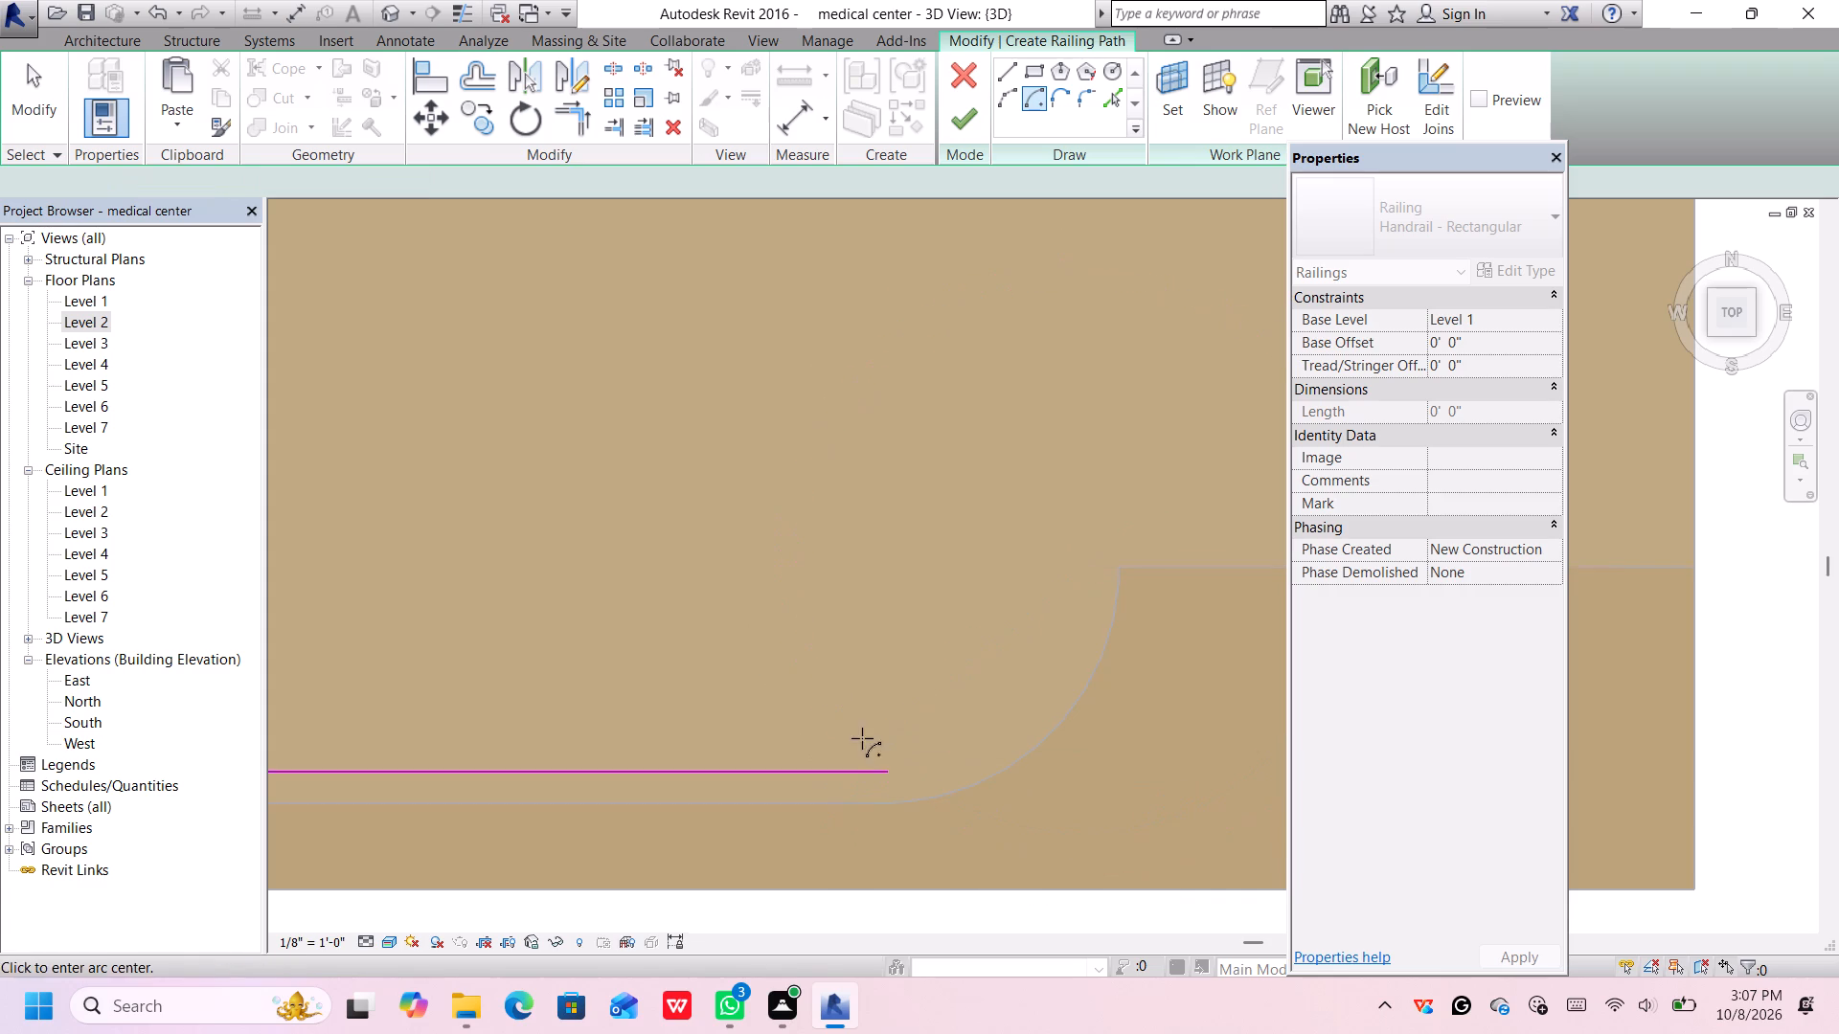
Sketch a 90° arc of about 5'-4" radius inside the curved corner, joining the straight segment's end to the wall line, and finish the railing.
left_click(1008, 94)
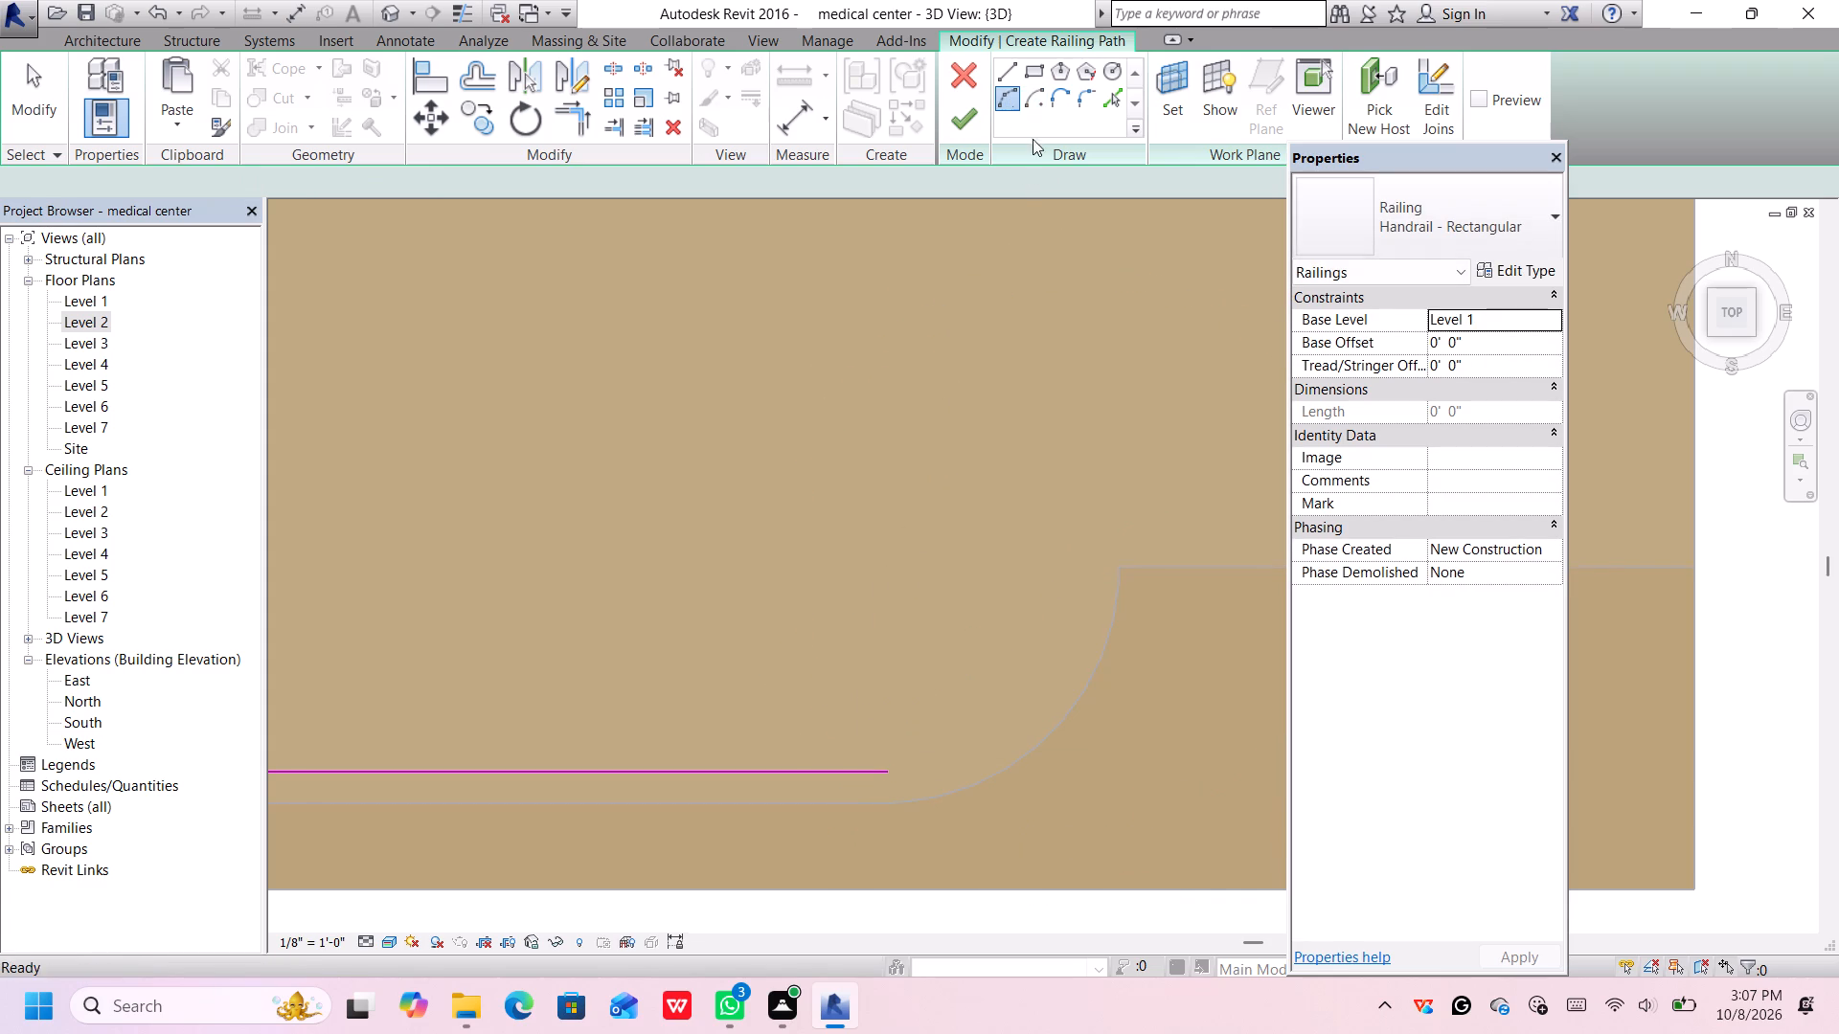
left_click(1083, 565)
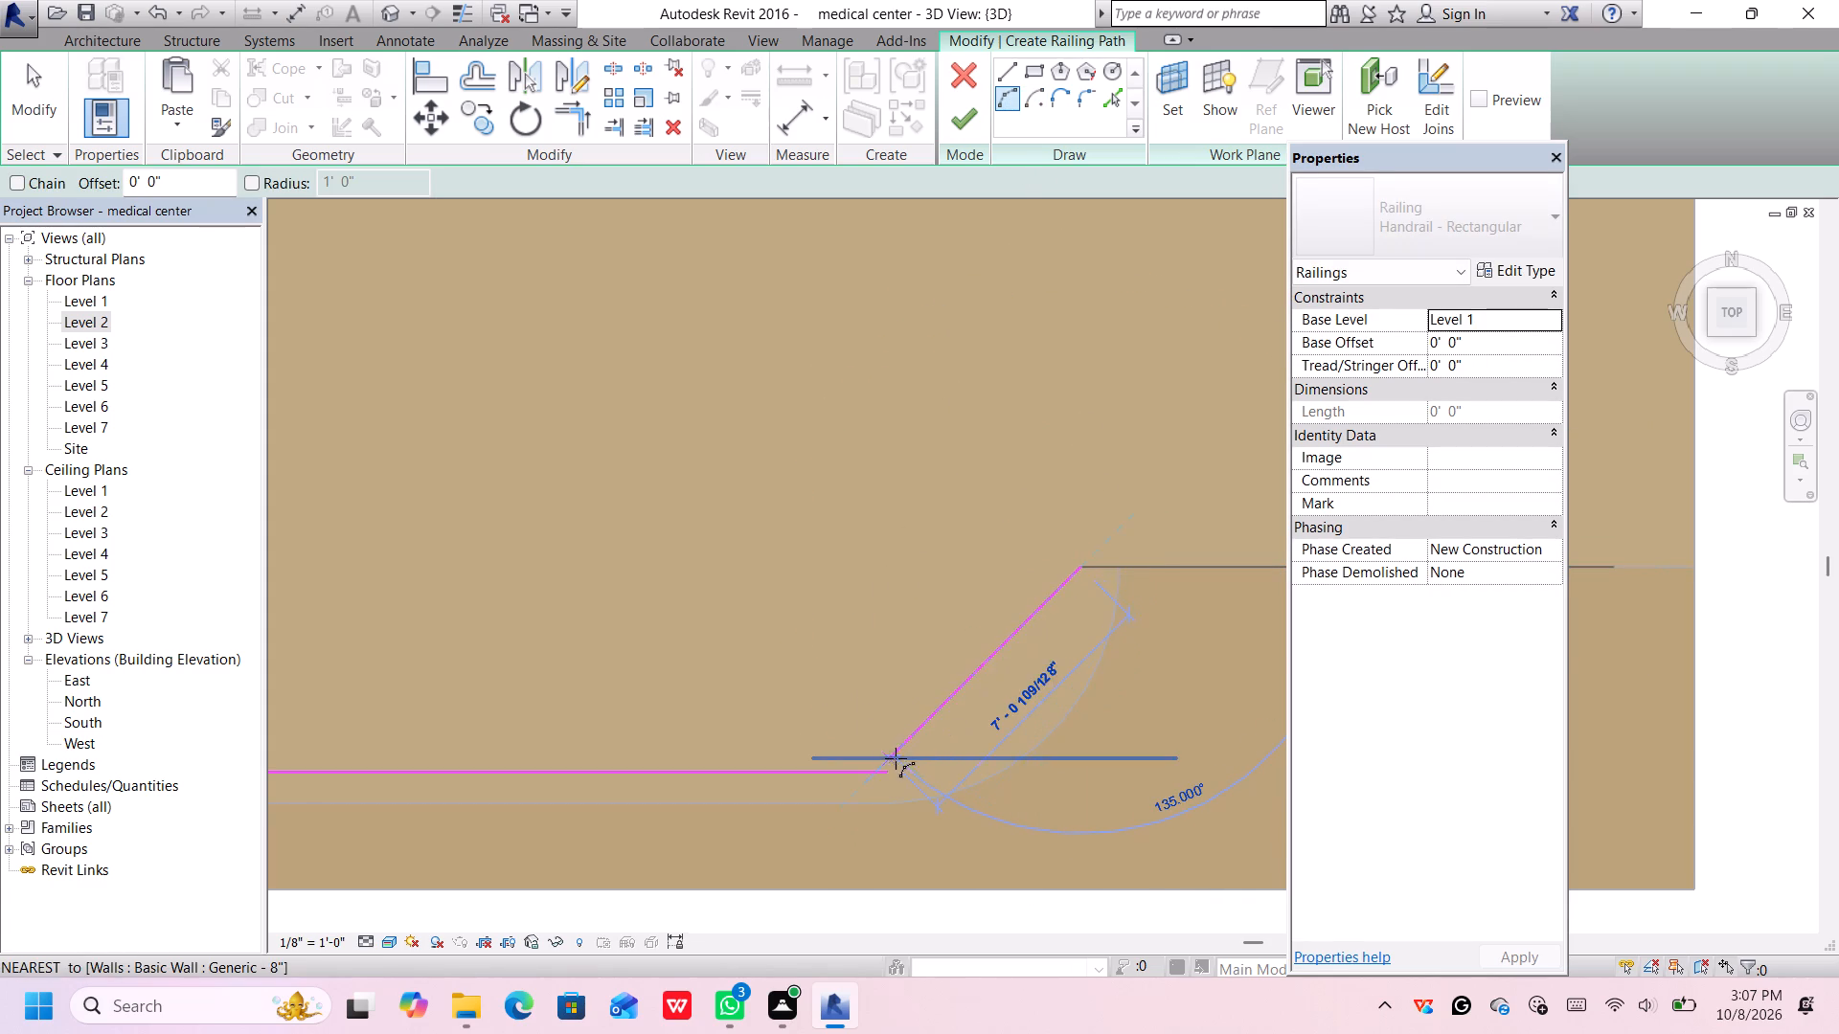
left_click(885, 776)
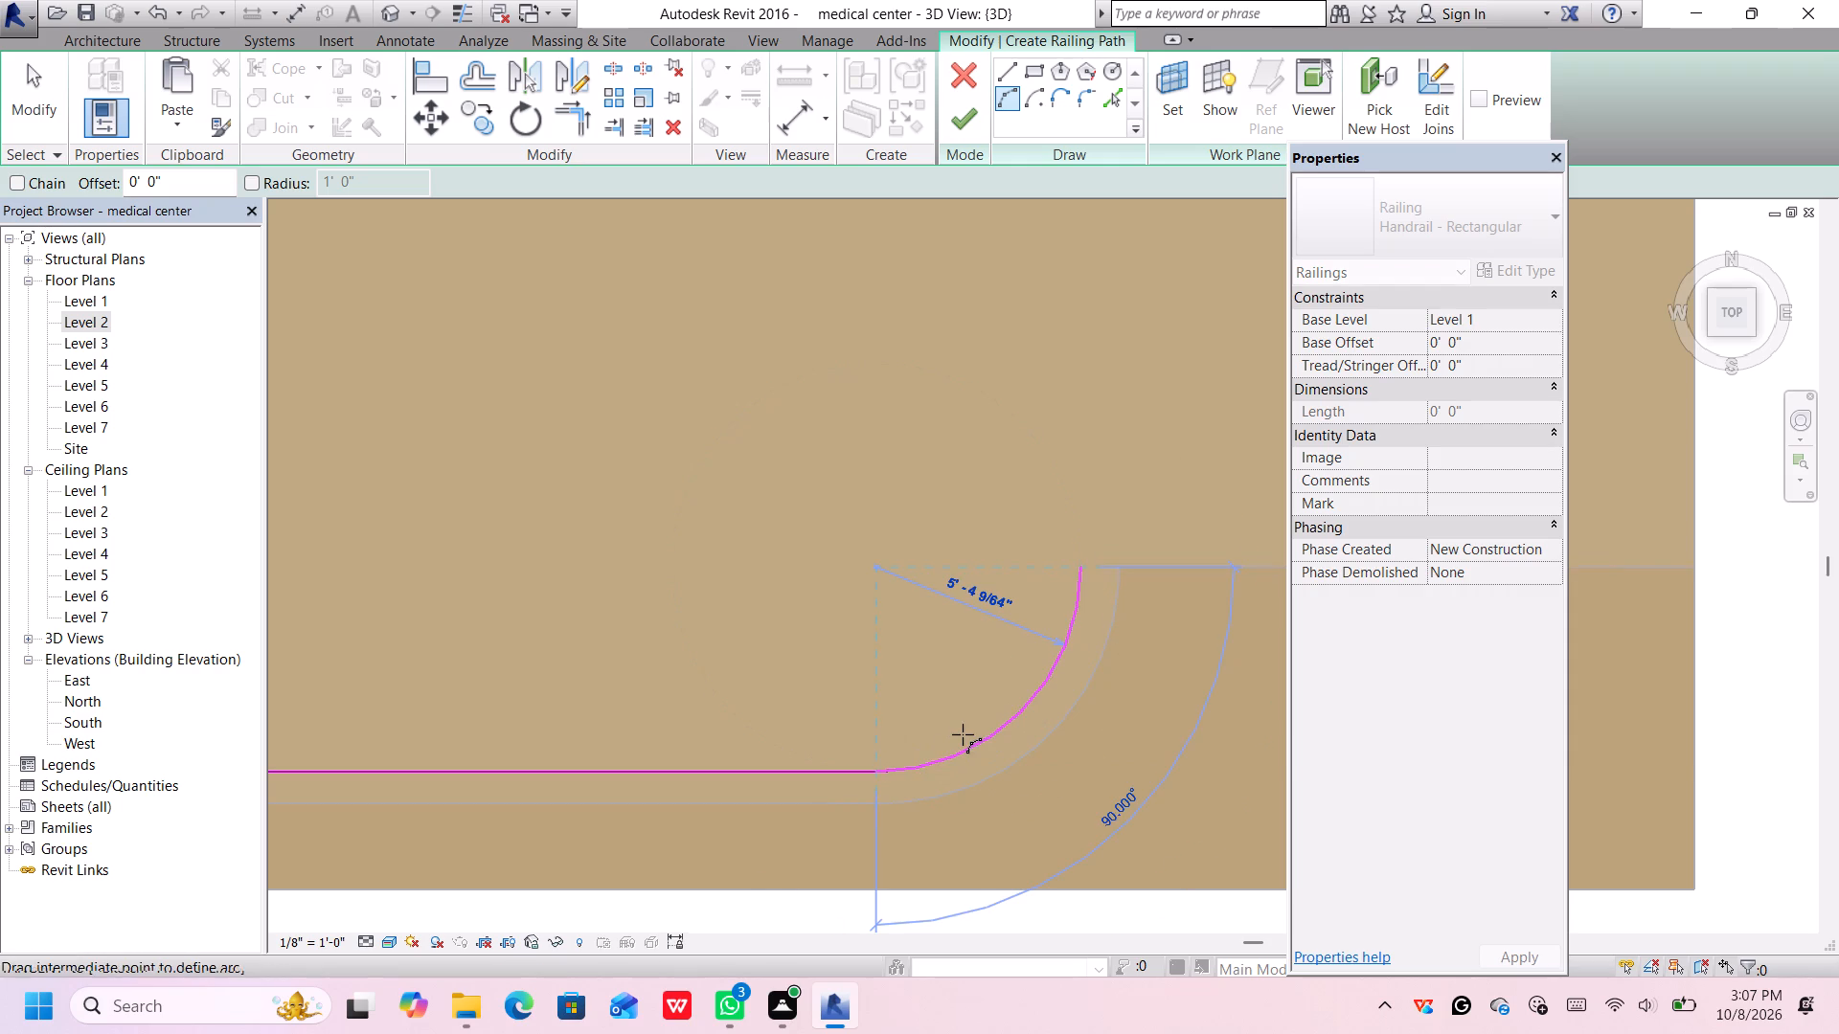
left_click(965, 733)
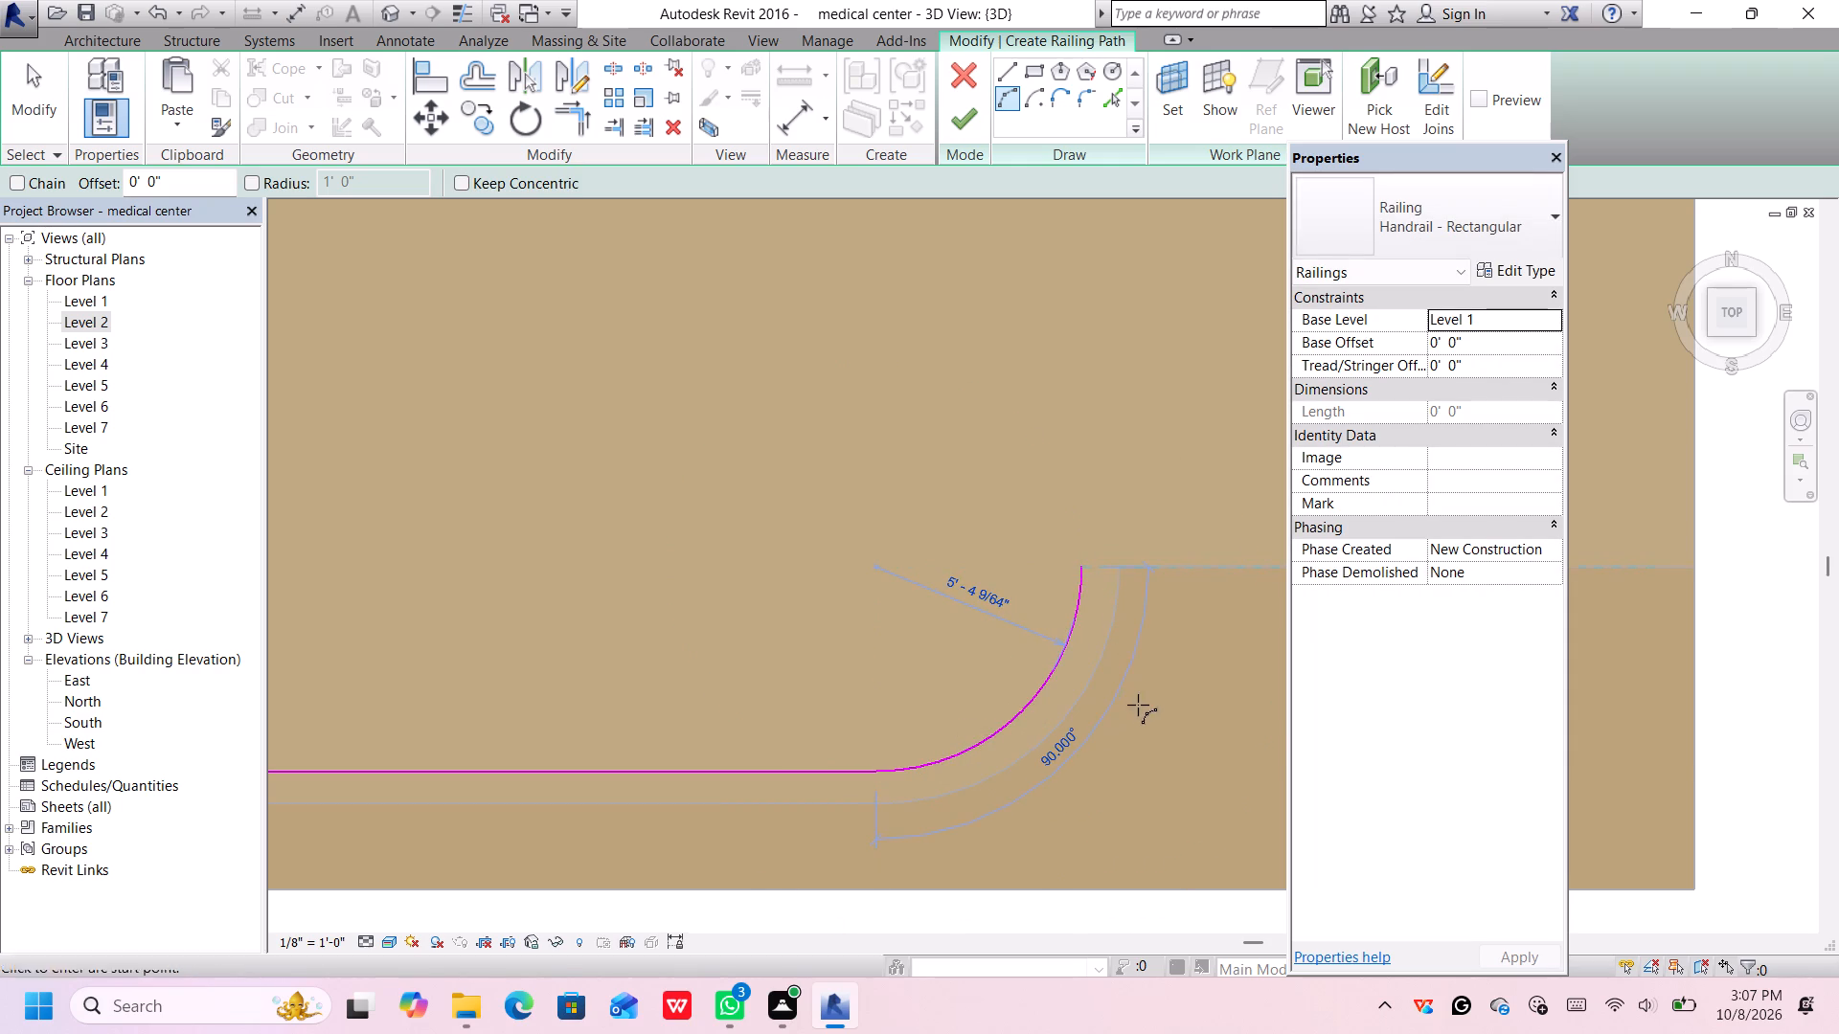
scroll(1148, 696, "down", 1)
scroll(1146, 688, "up", 3)
scroll(1146, 688, "down", 9)
middle_click_drag(1099, 843, 1040, 771)
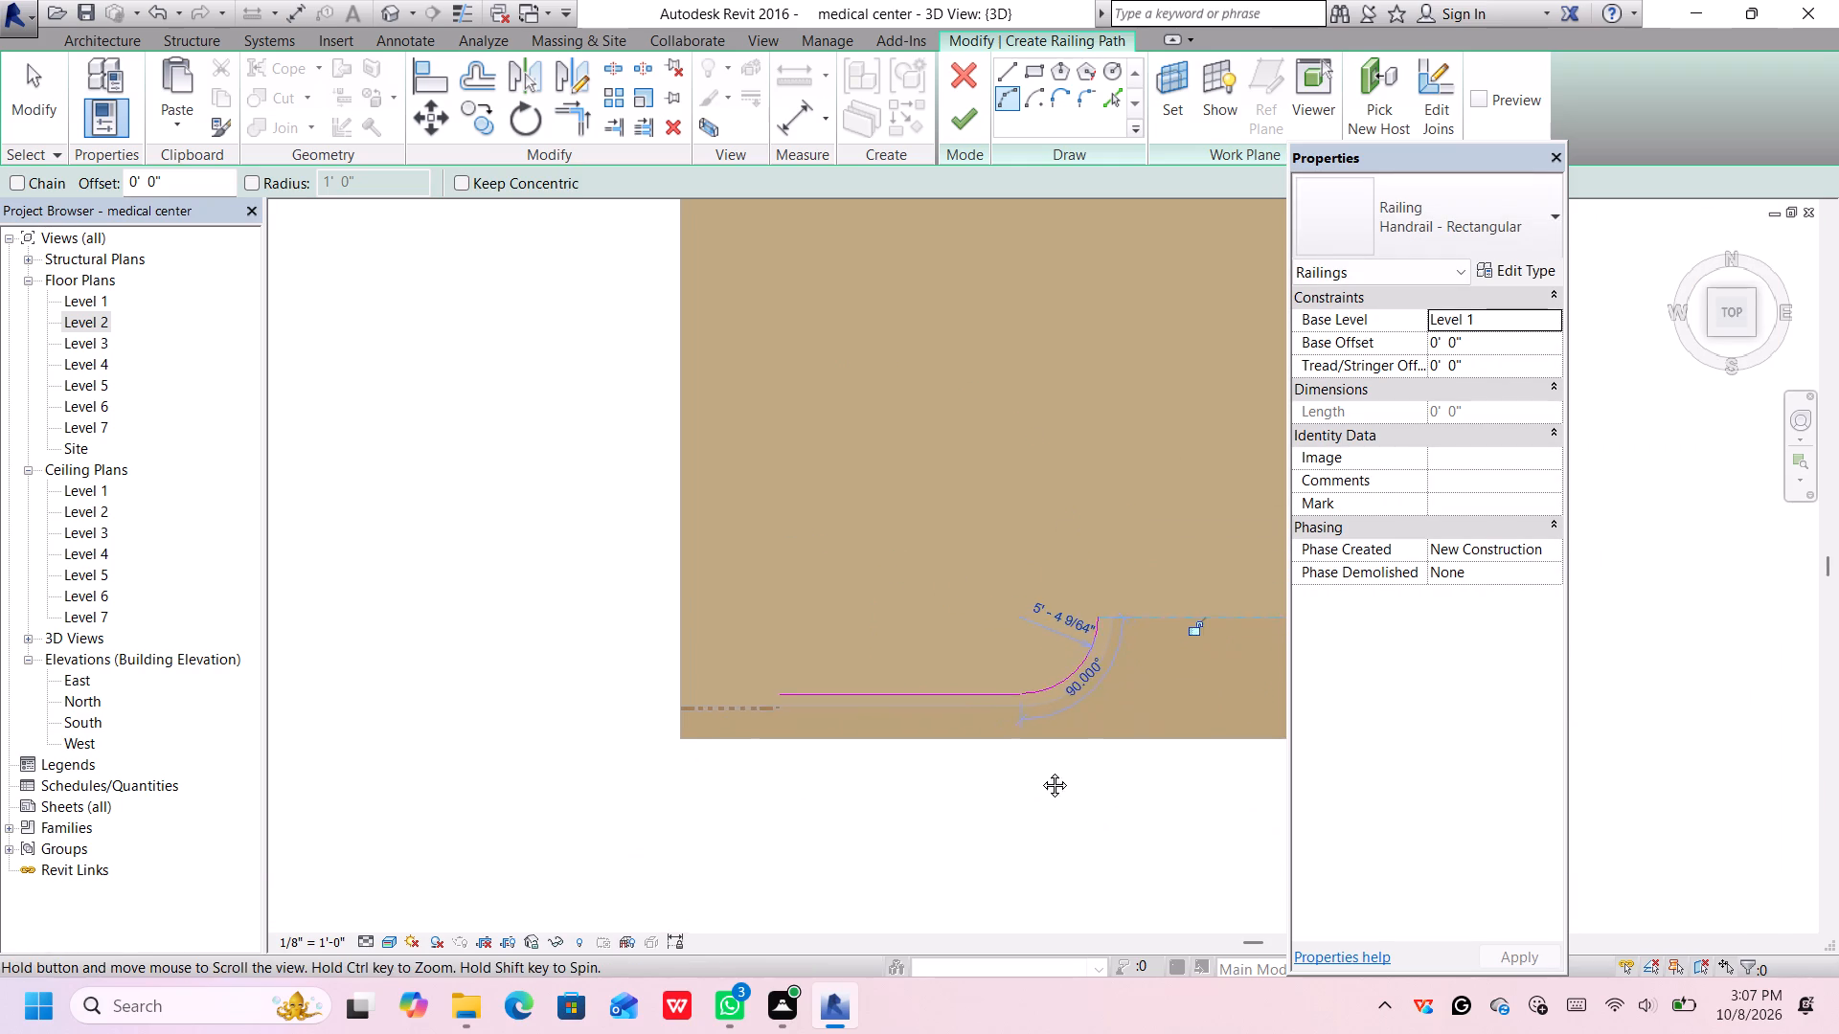
middle_click_drag(1040, 771, 1030, 756)
scroll(1030, 756, "down", 1)
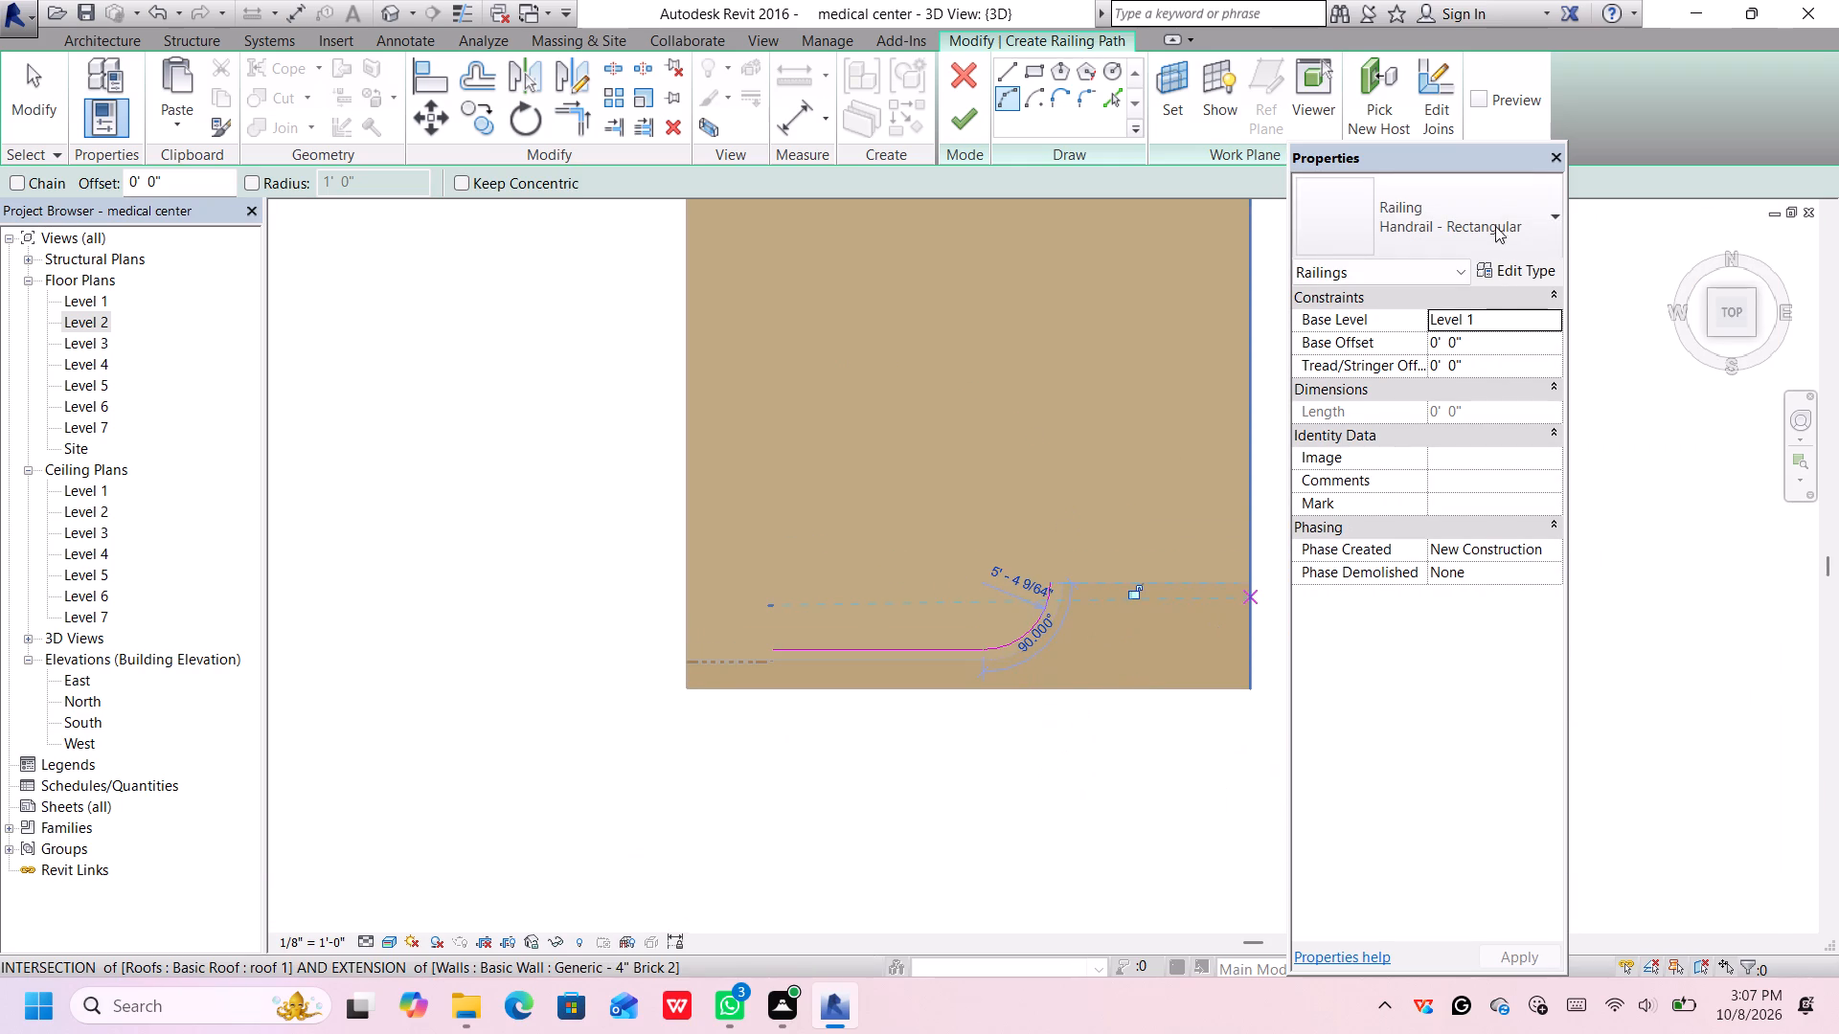
left_click(1493, 224)
left_click(1456, 448)
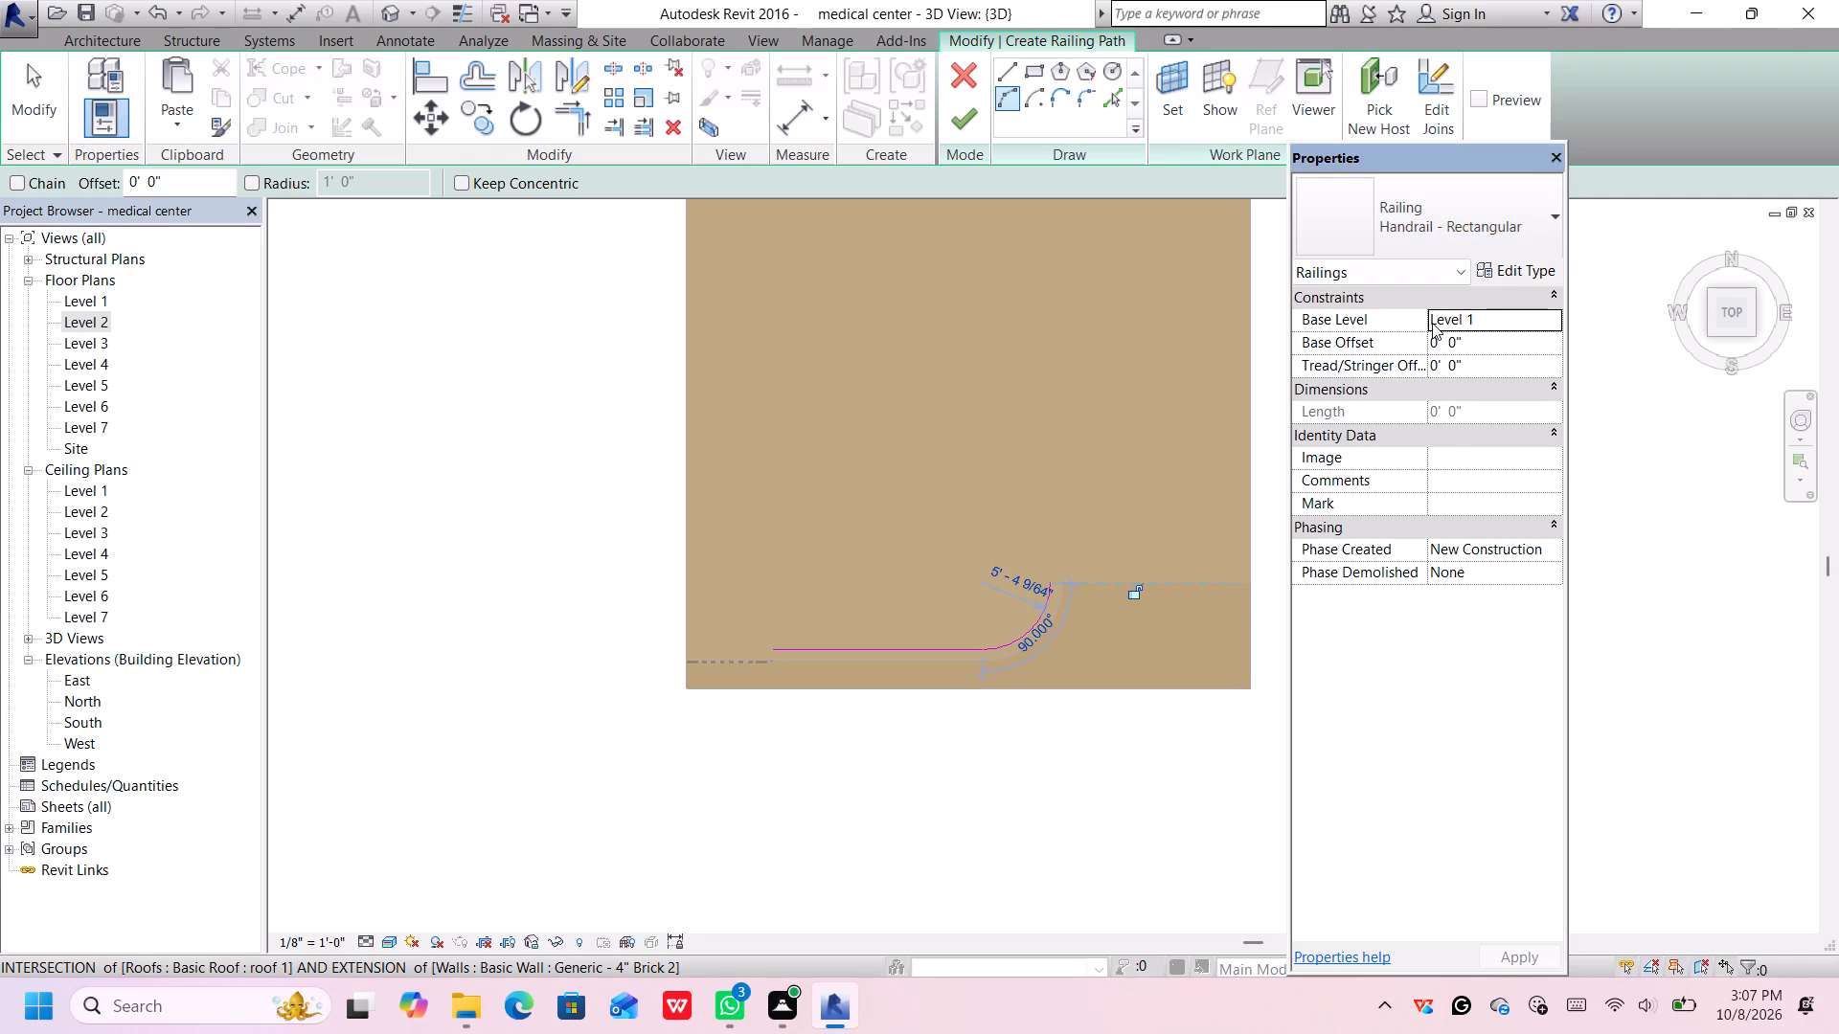
key("space")
left_click(963, 116)
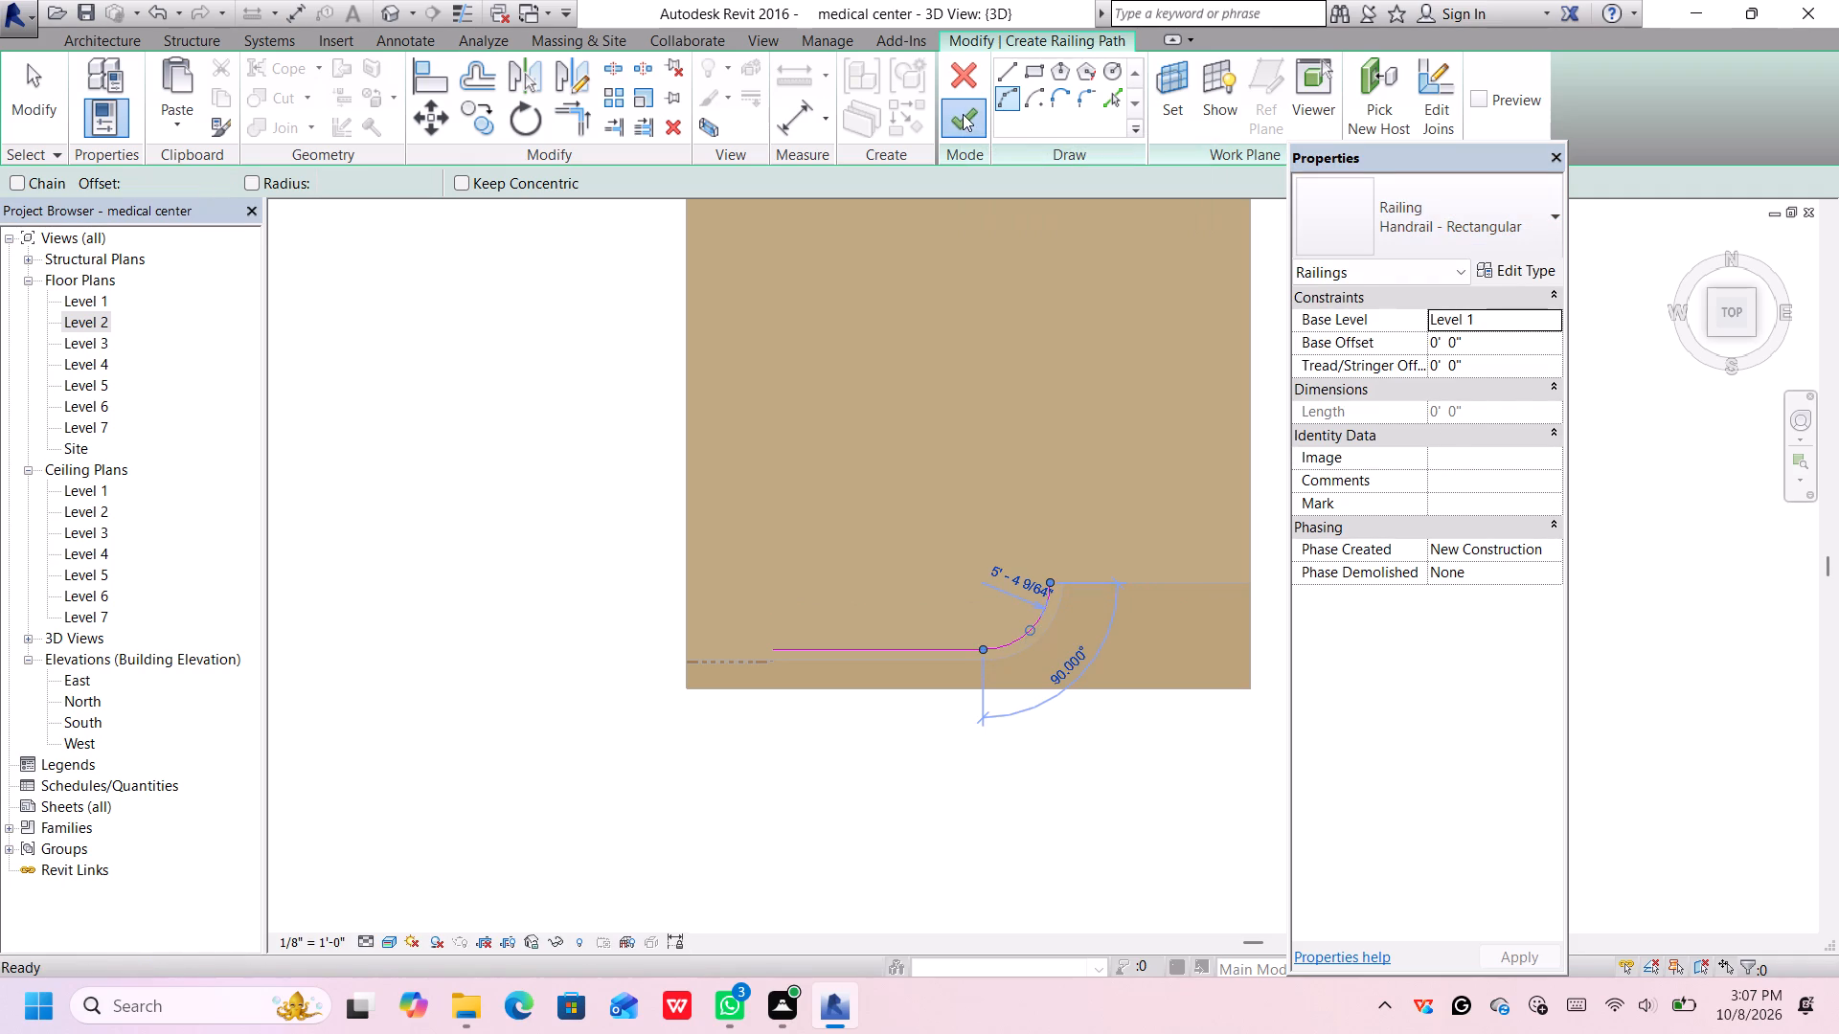
Set the new railing's base level to Level 2.
middle_click_drag(1198, 429, 1044, 408)
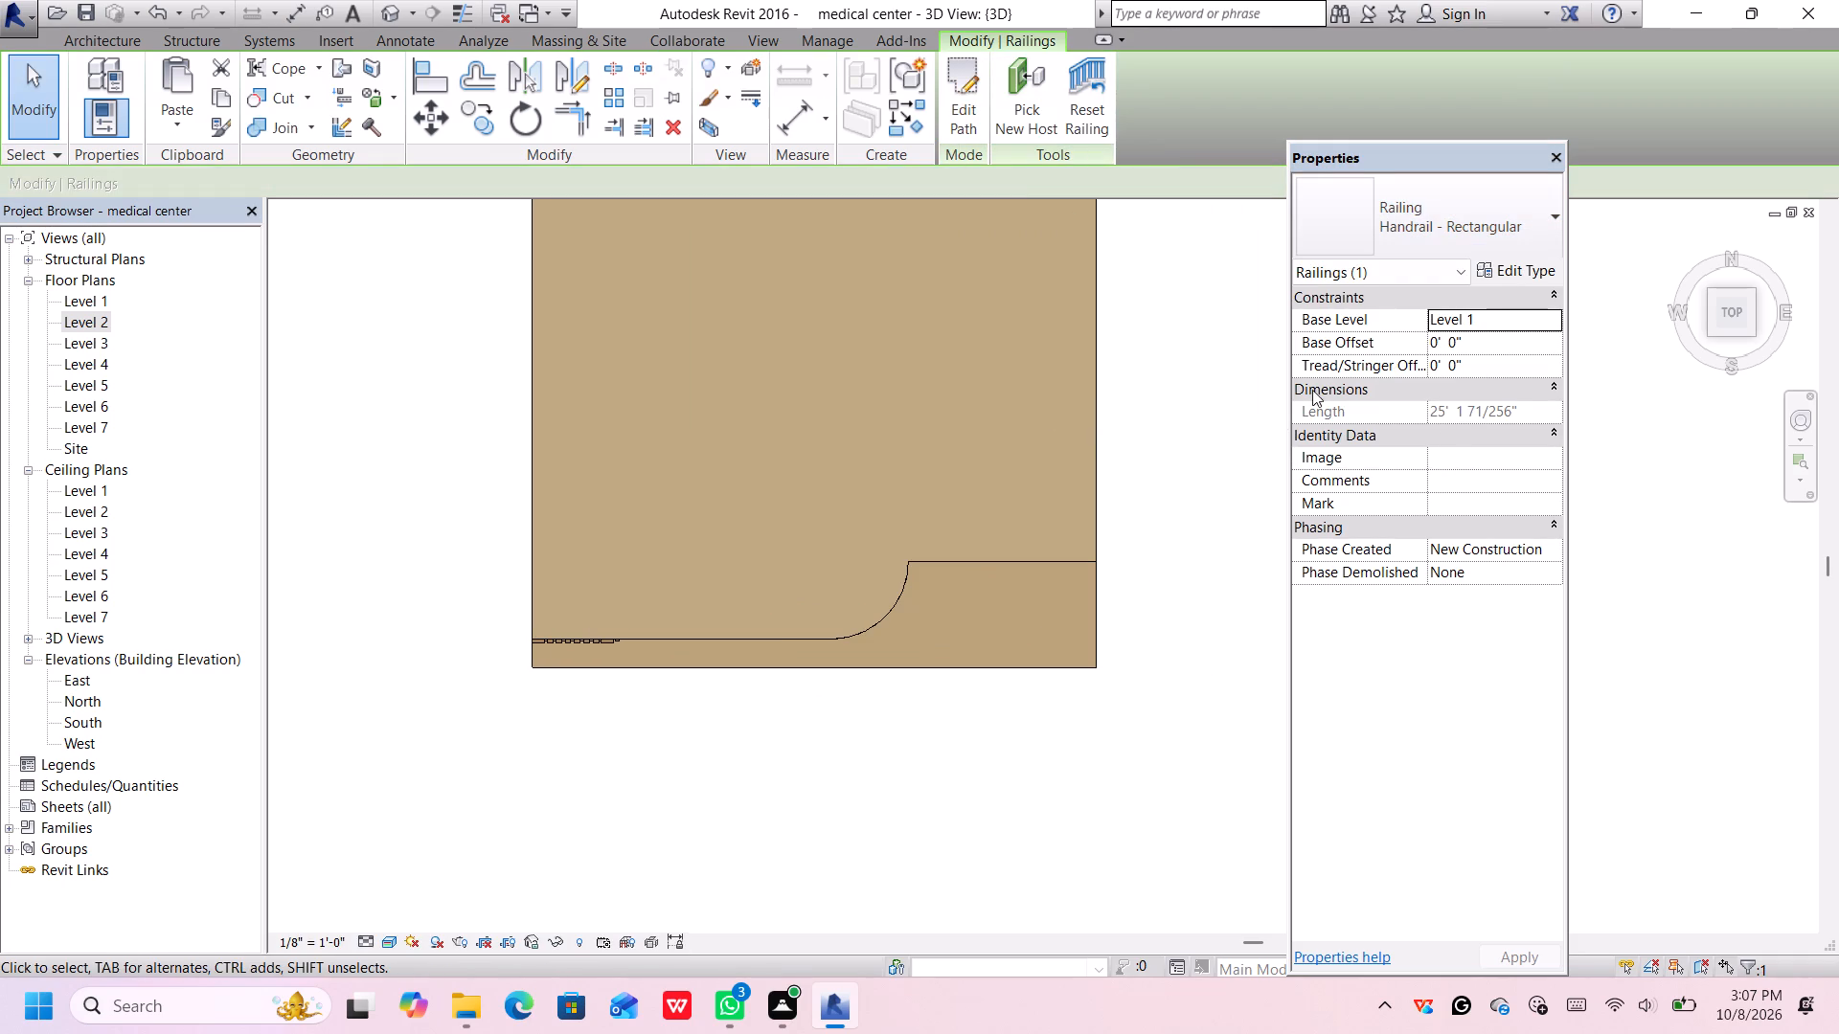
left_click(1709, 326)
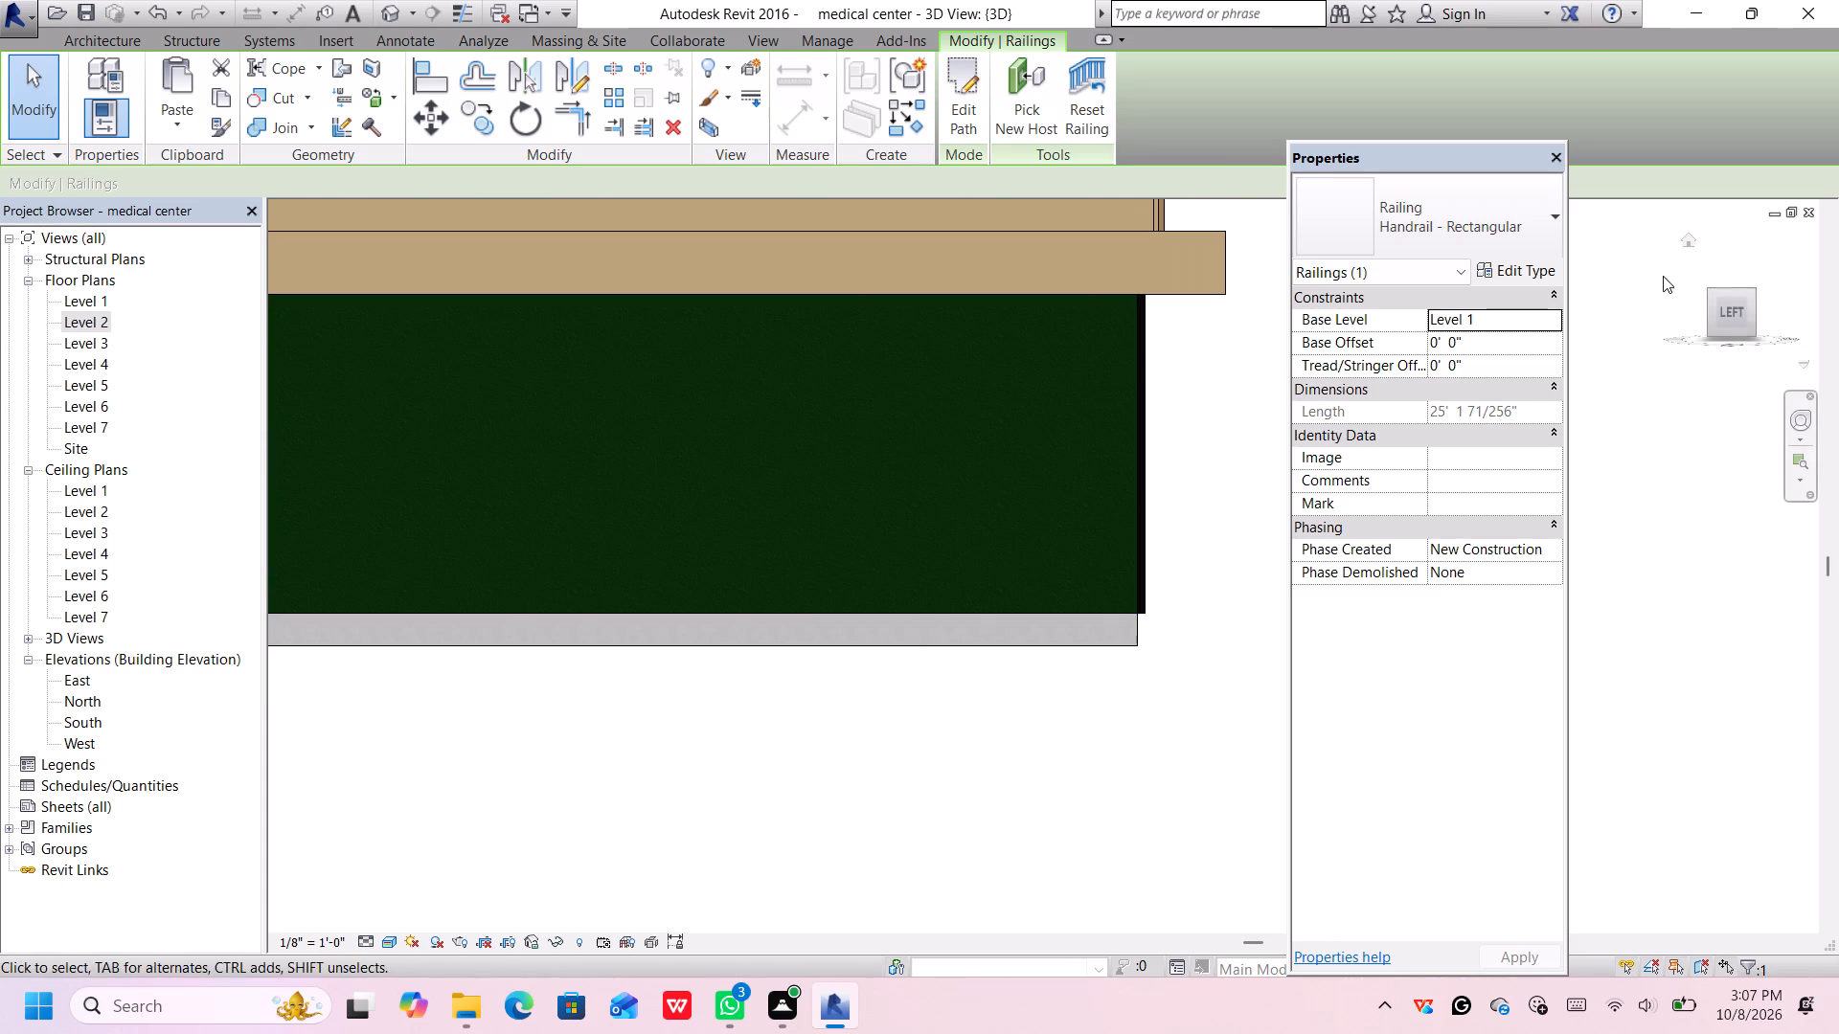
left_click(1751, 290)
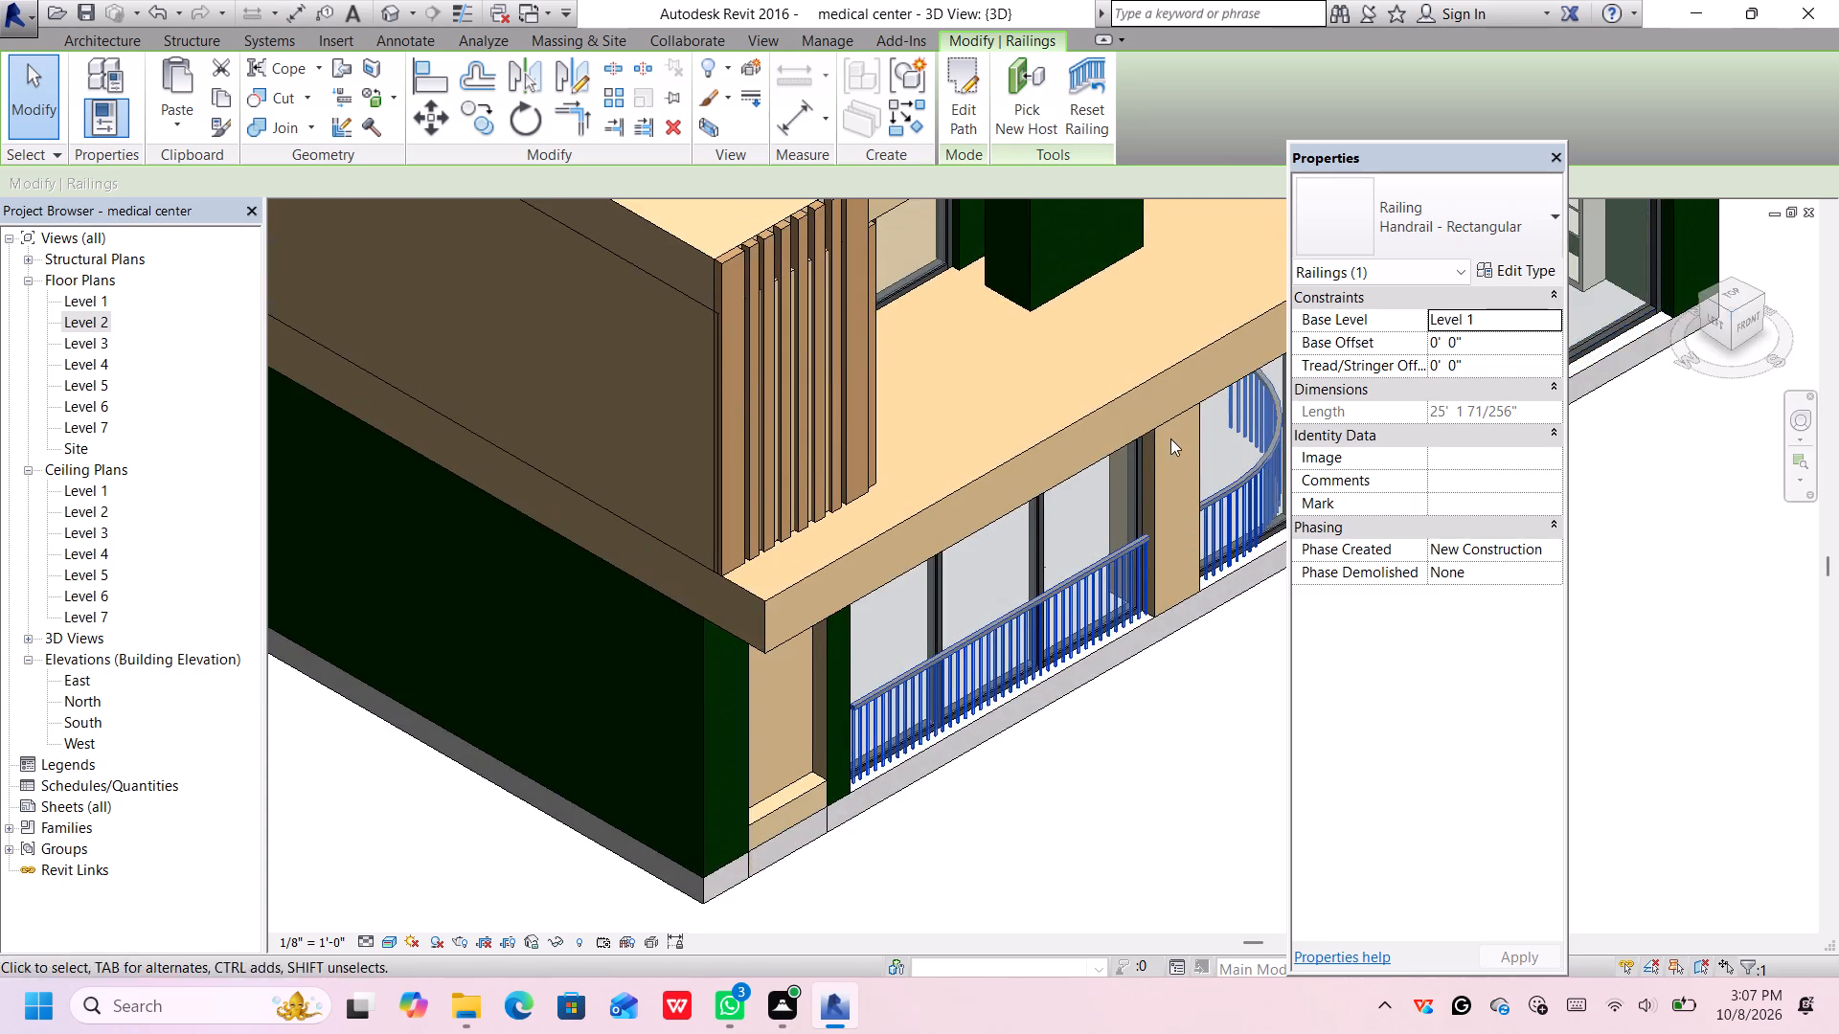
scroll(1162, 438, "down", 2)
scroll(1157, 437, "up", 3)
middle_click_drag(1147, 437, 1042, 386)
scroll(1044, 388, "down", 4)
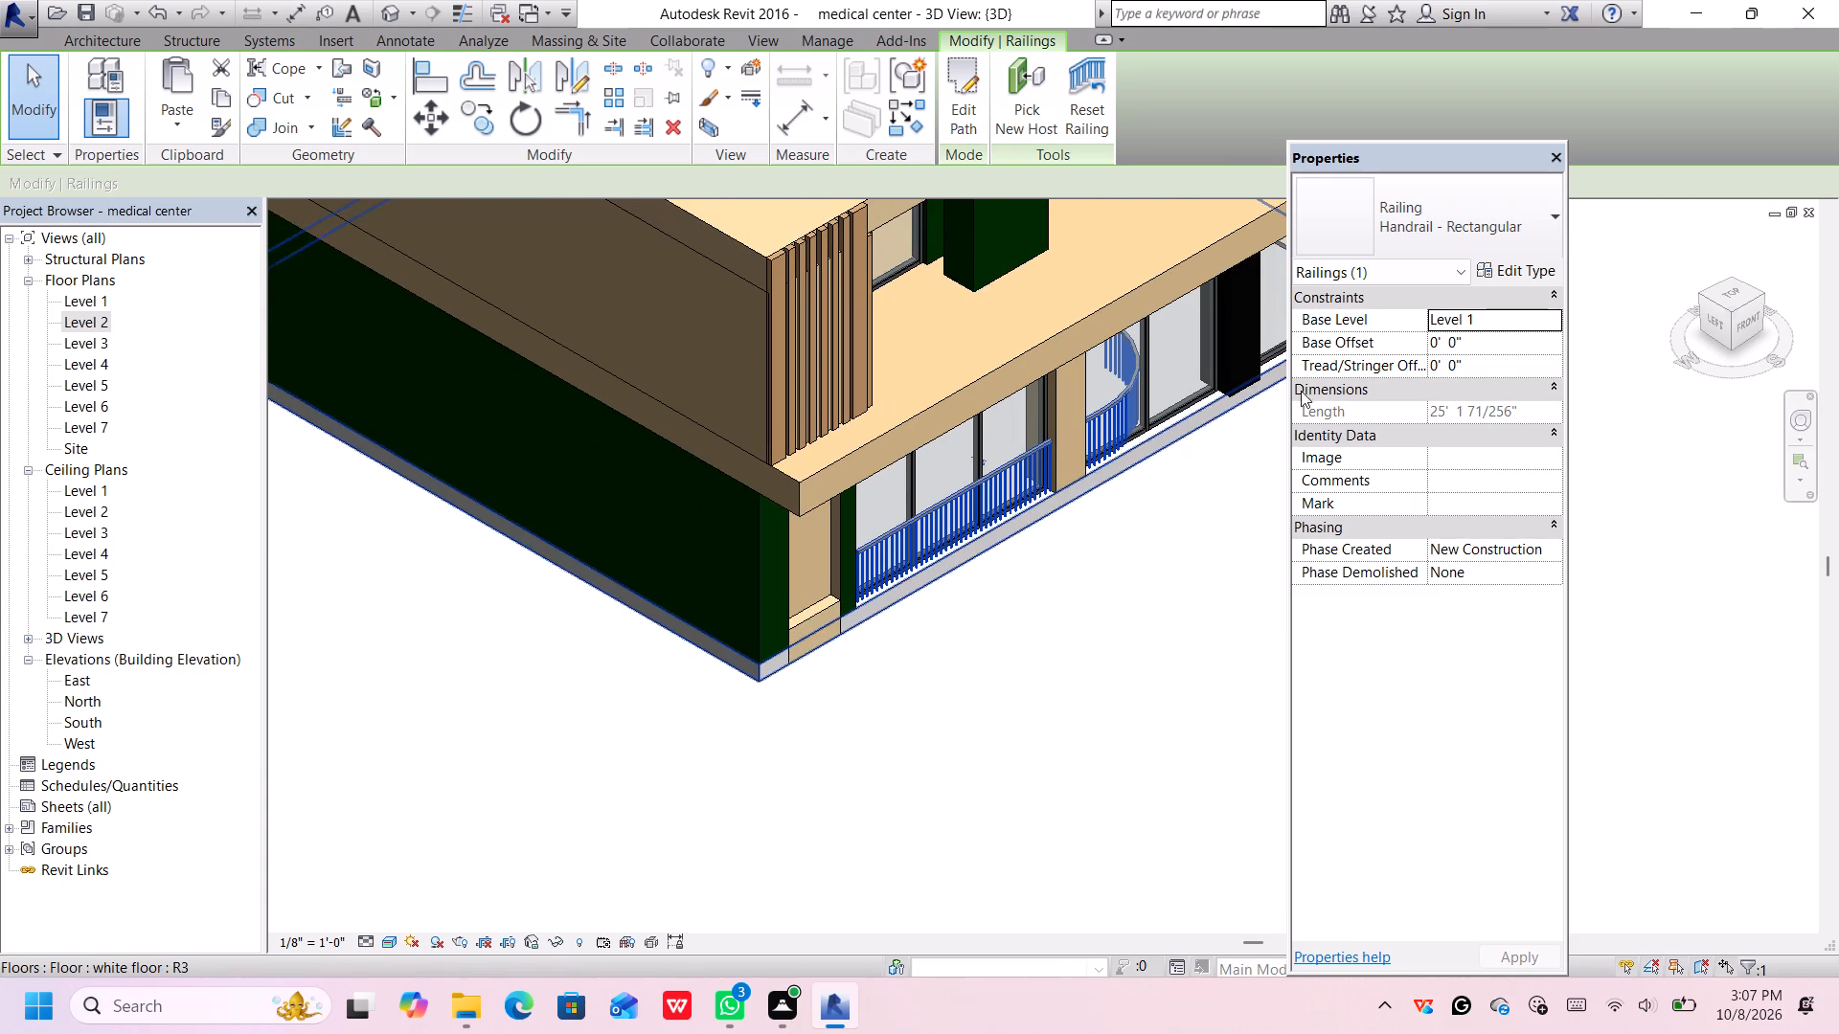
middle_click_drag(1216, 456, 1124, 545)
left_click(1531, 327)
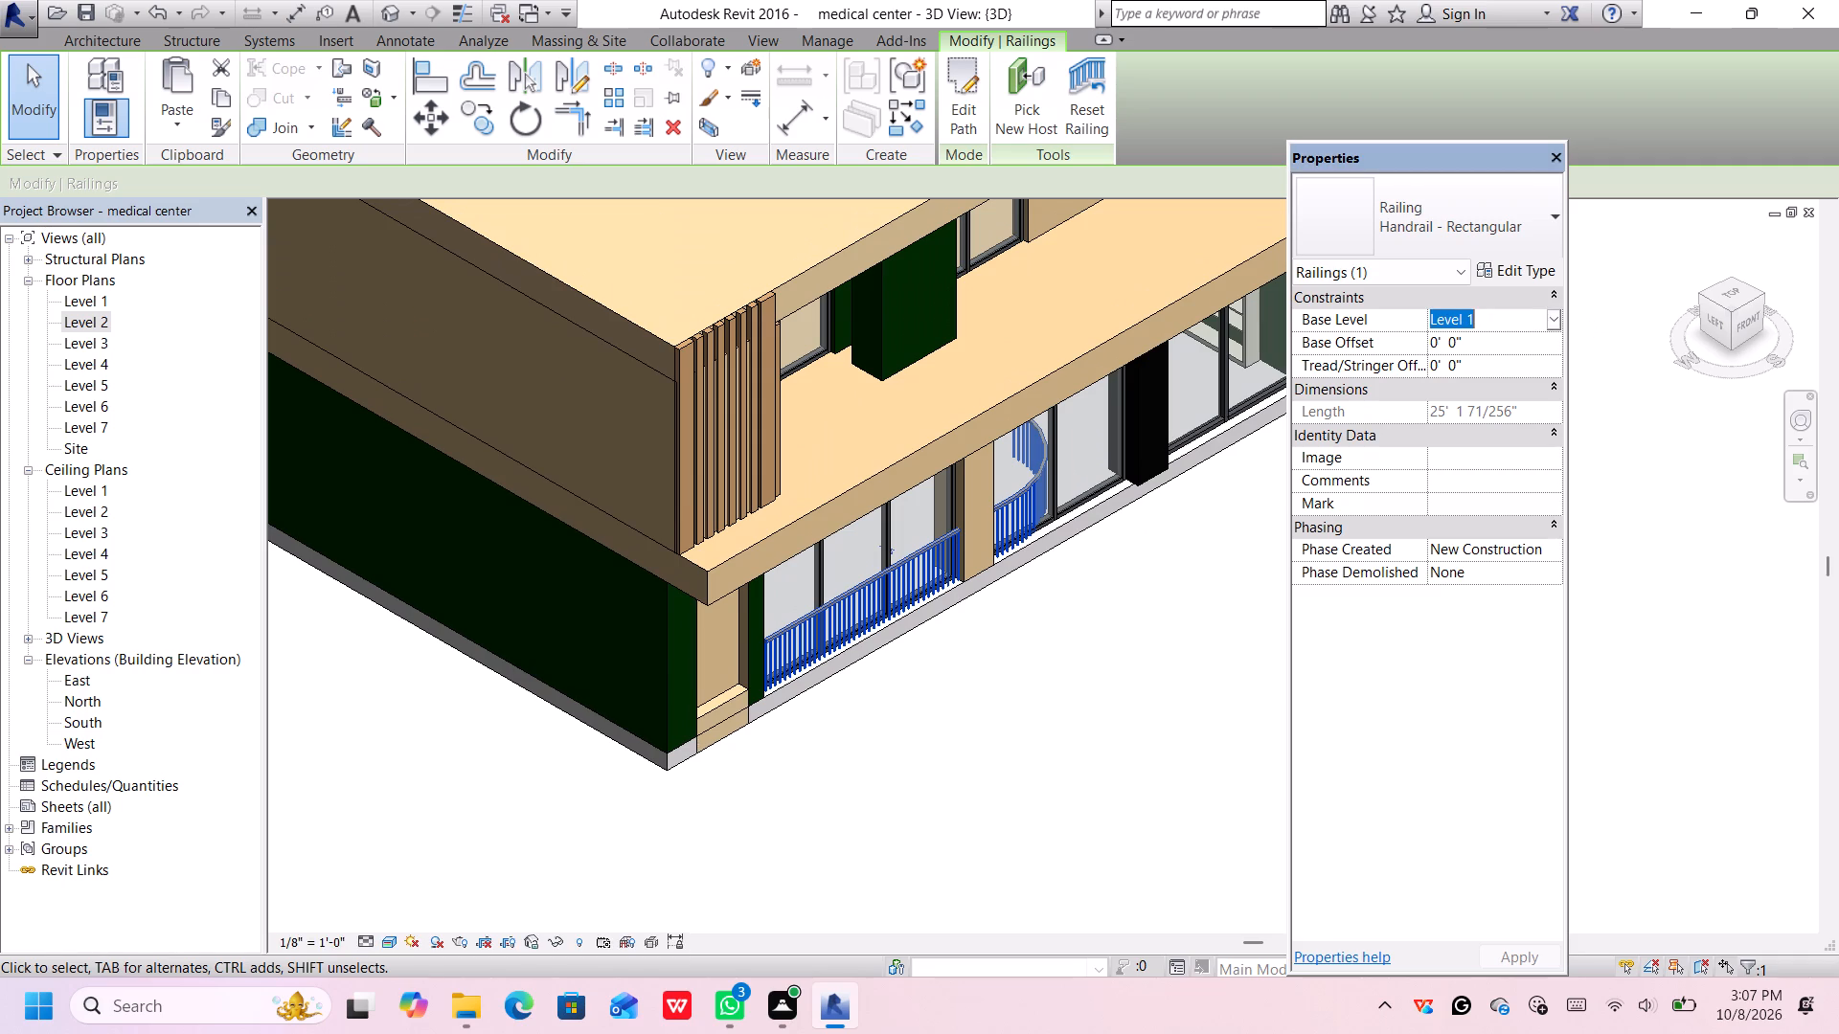
left_click(1549, 323)
left_click(1513, 372)
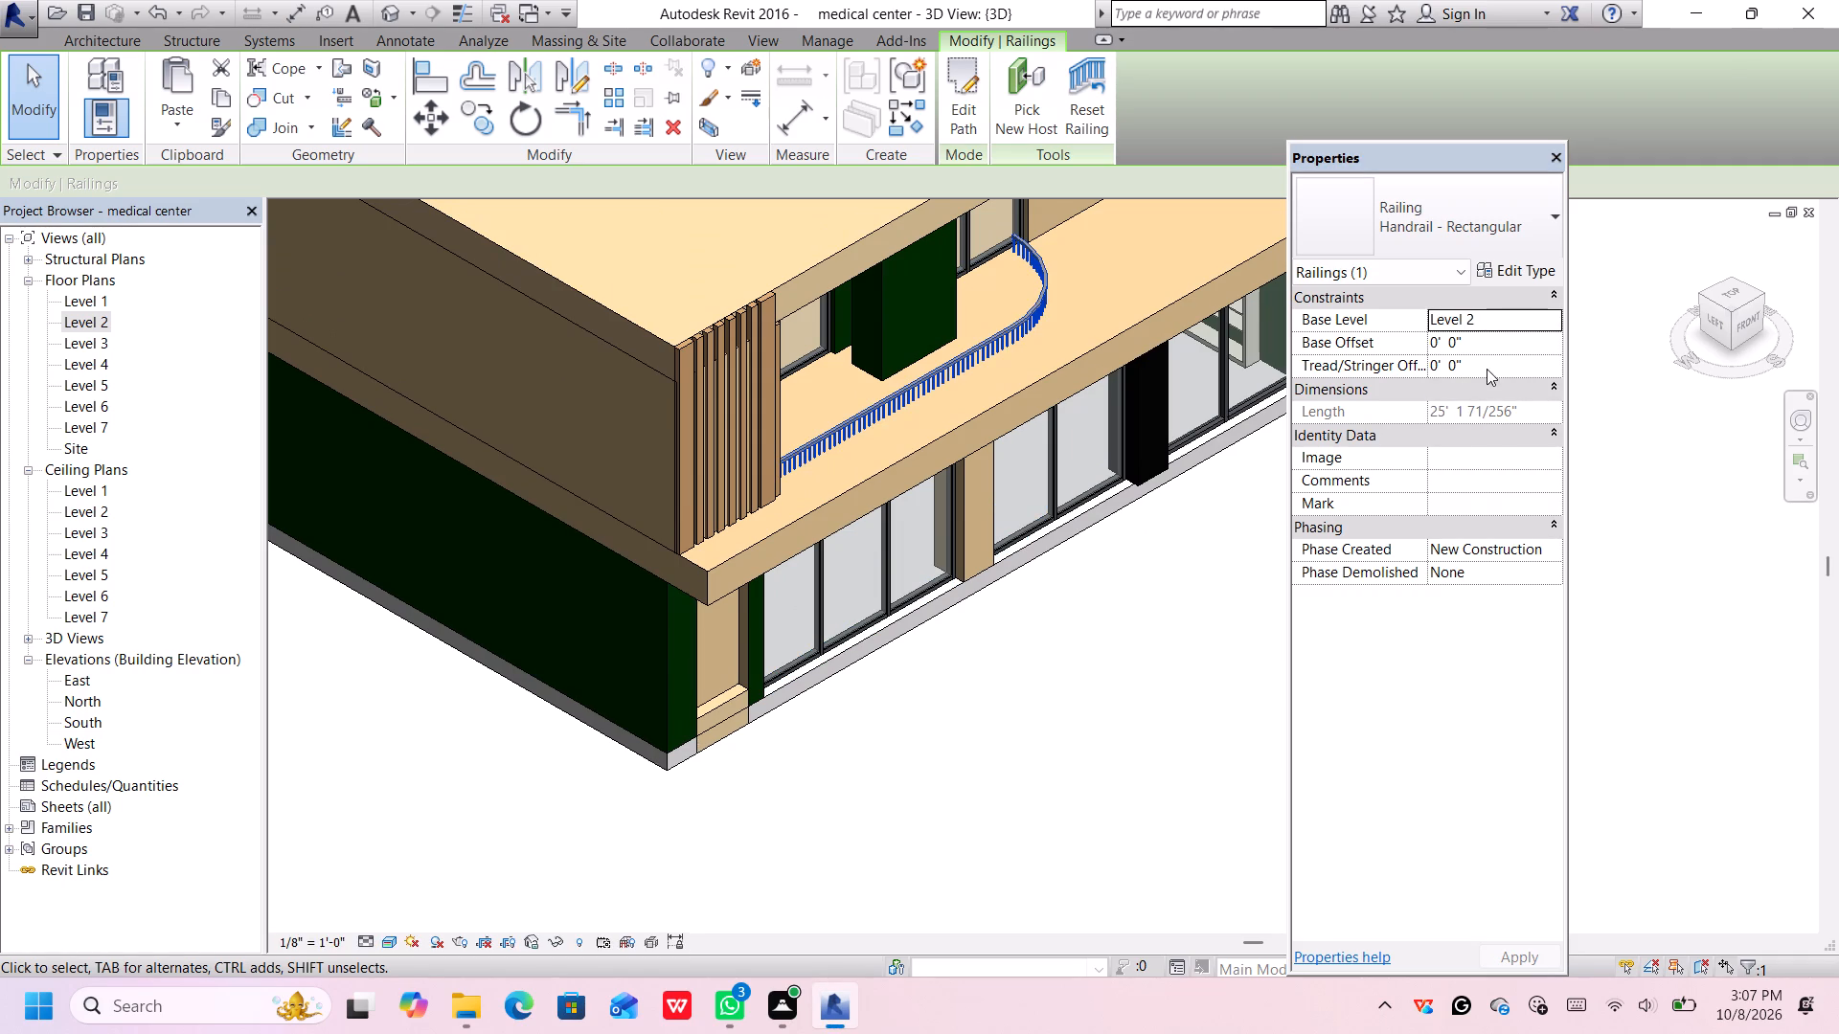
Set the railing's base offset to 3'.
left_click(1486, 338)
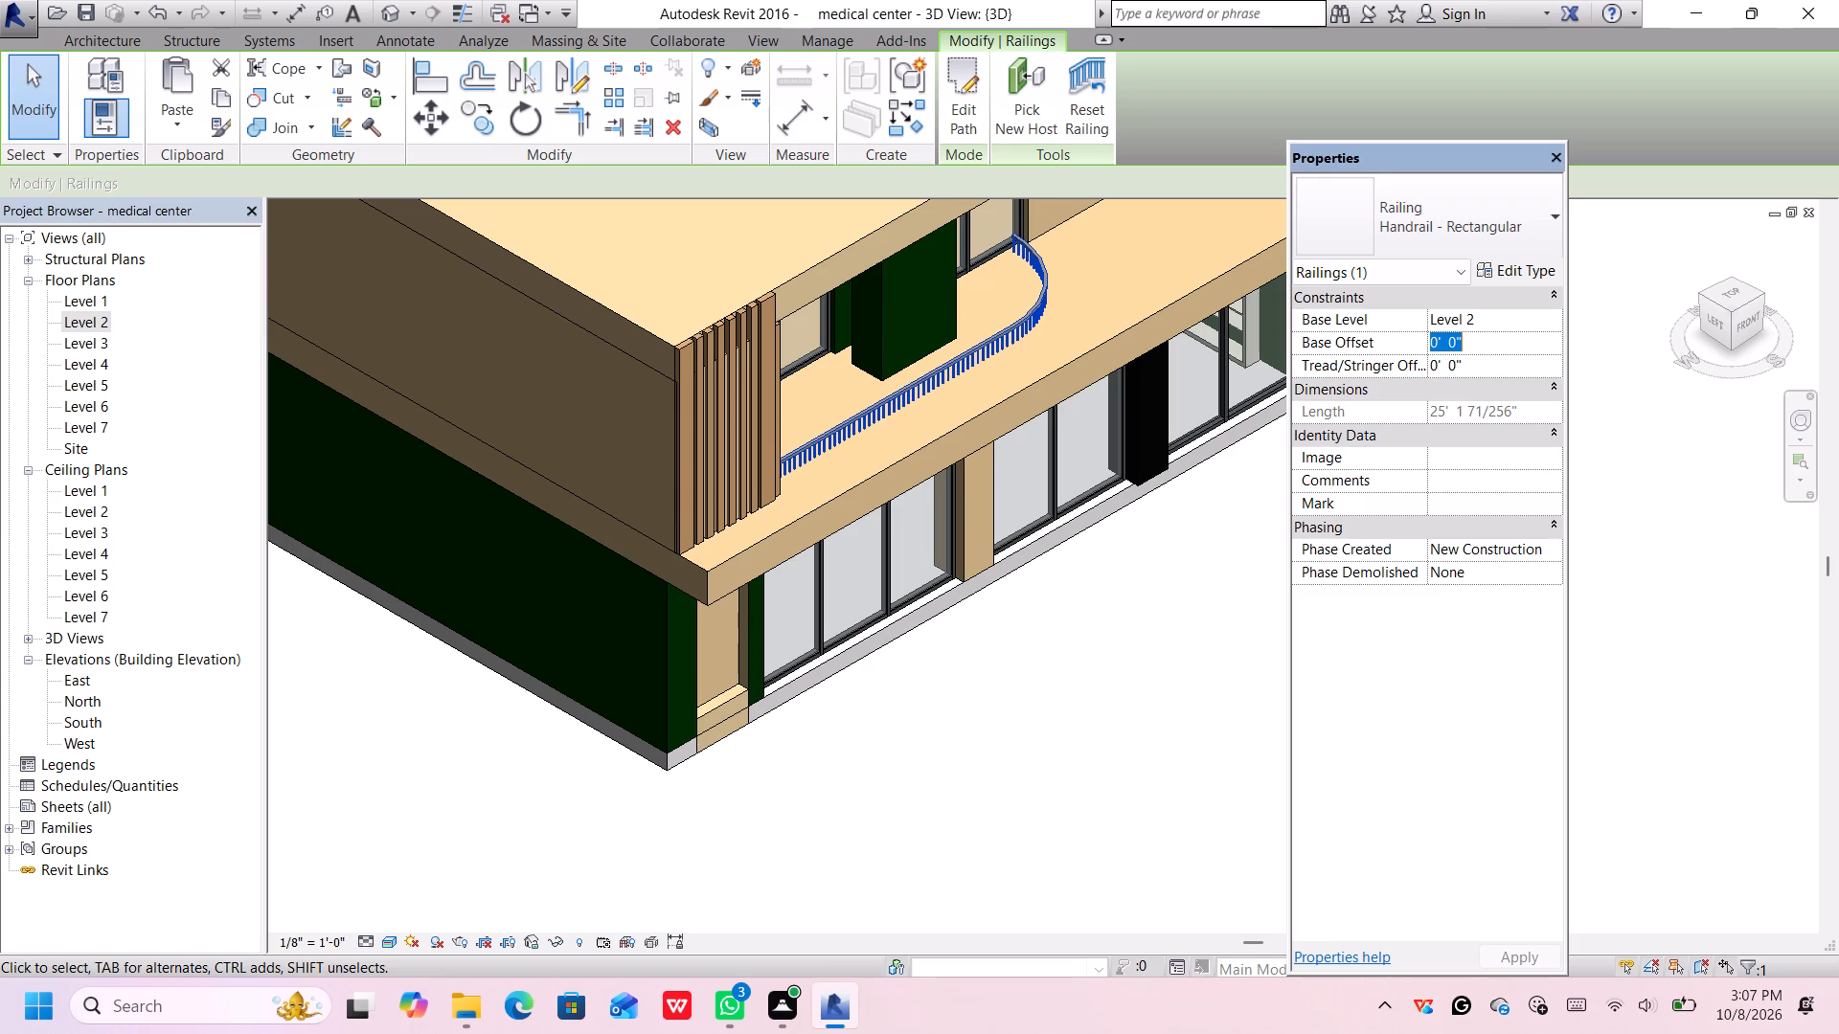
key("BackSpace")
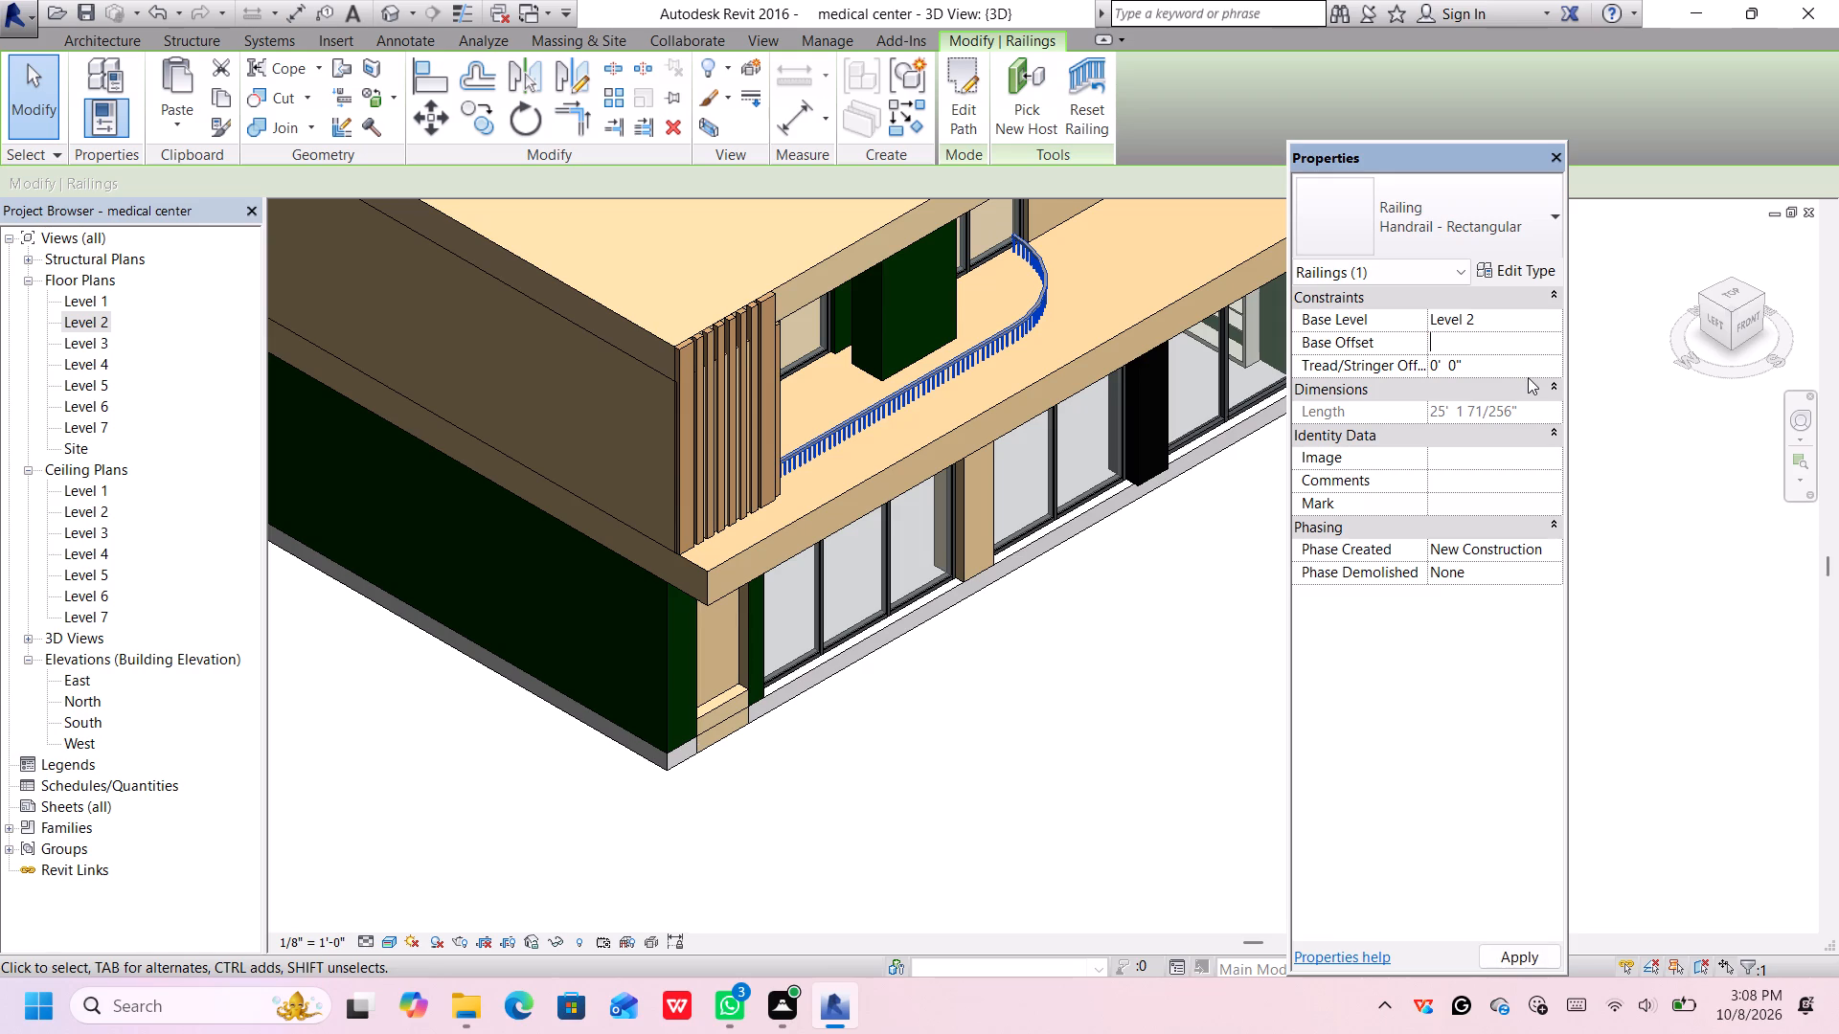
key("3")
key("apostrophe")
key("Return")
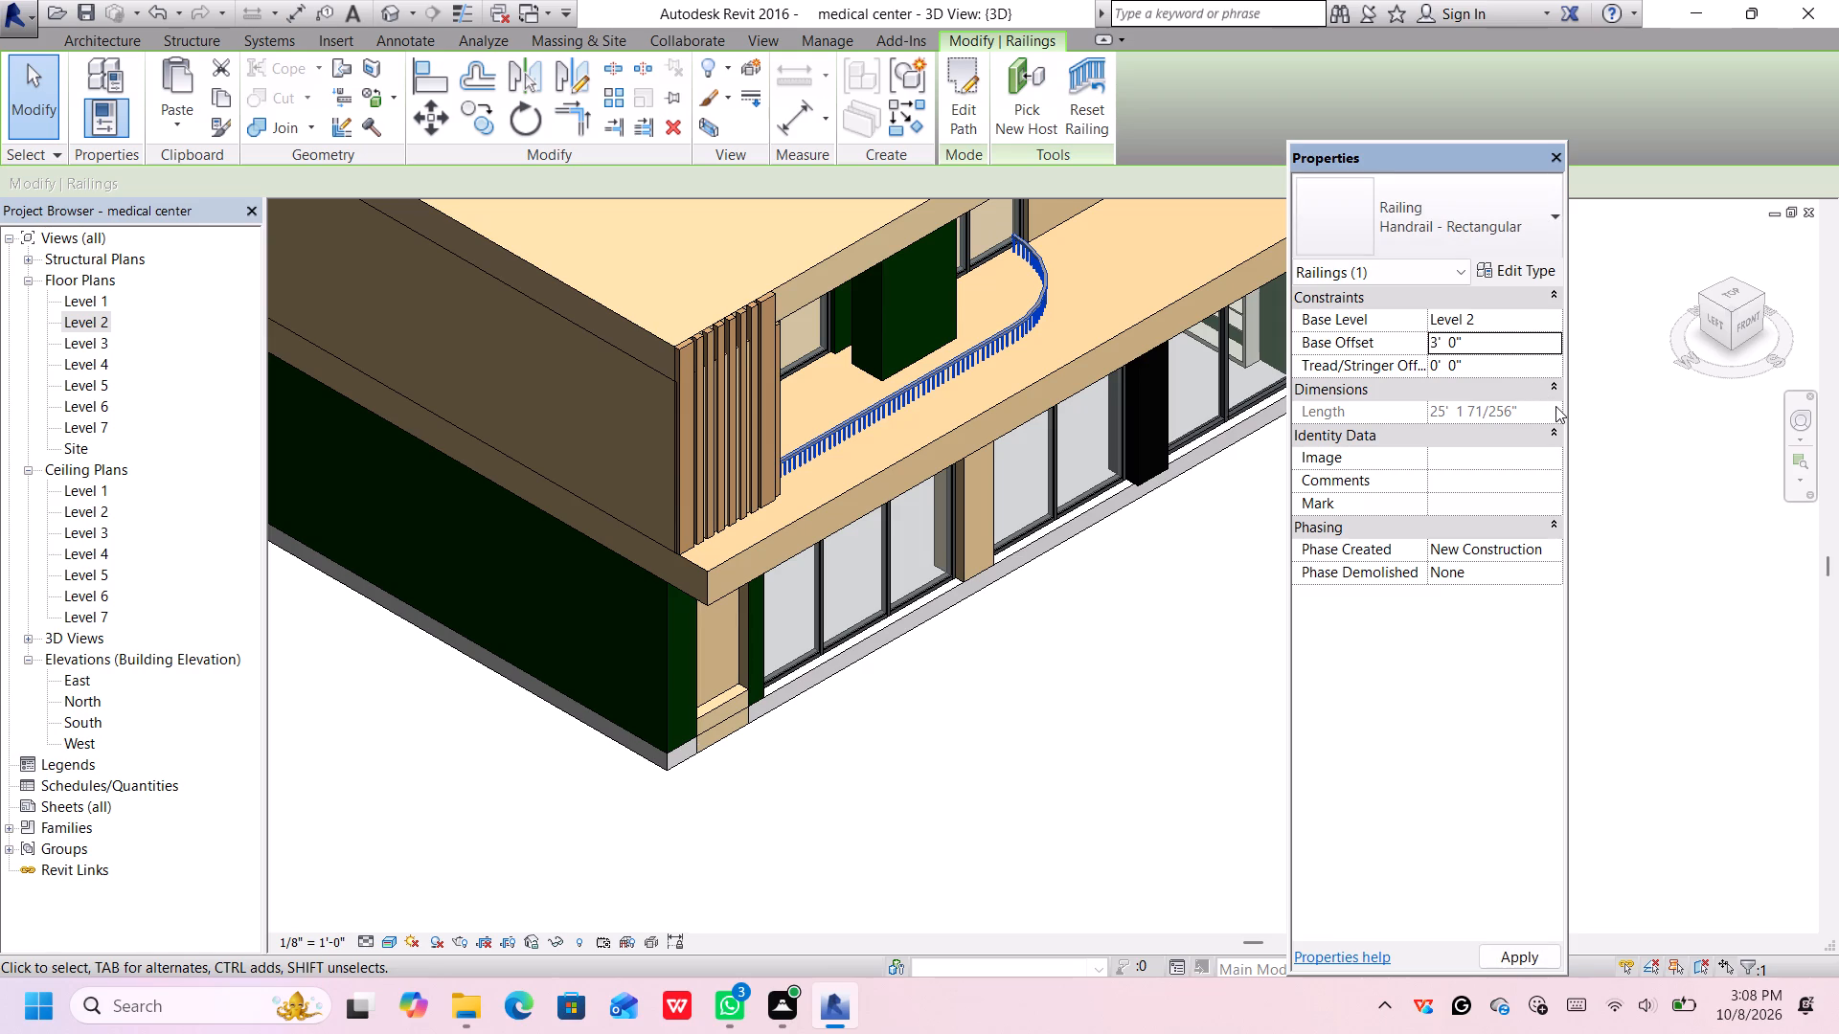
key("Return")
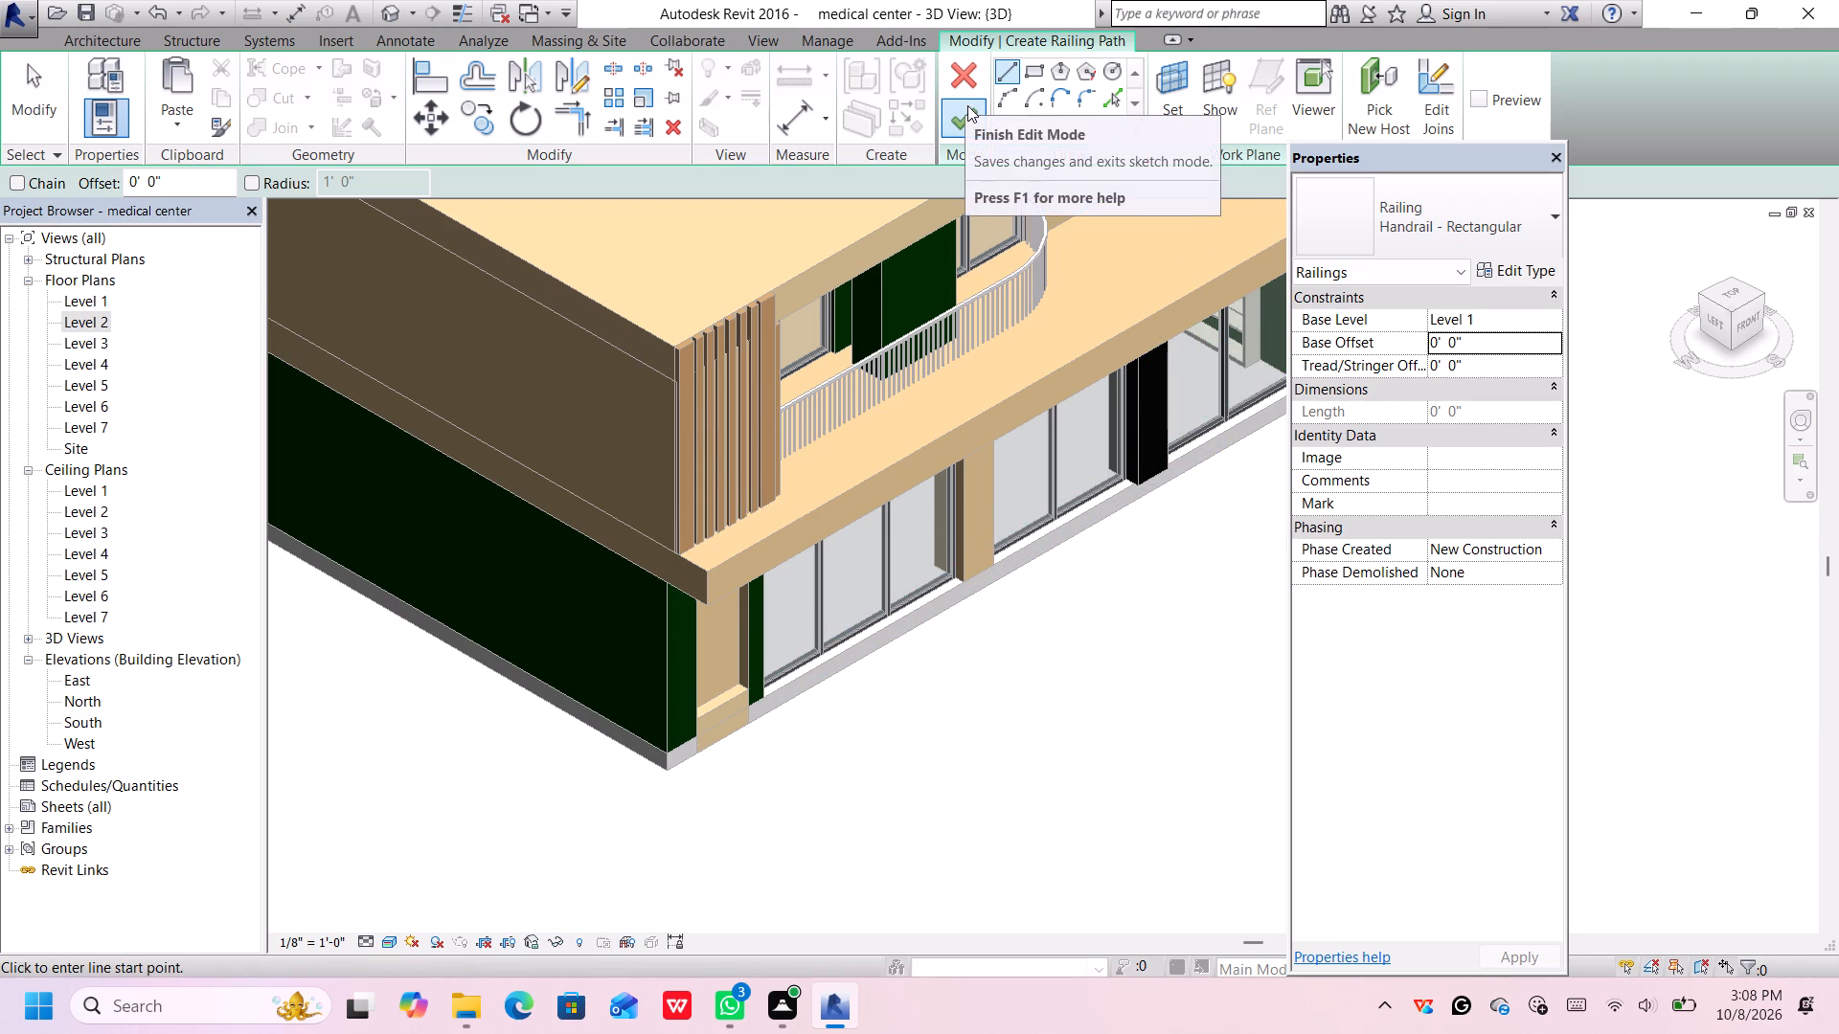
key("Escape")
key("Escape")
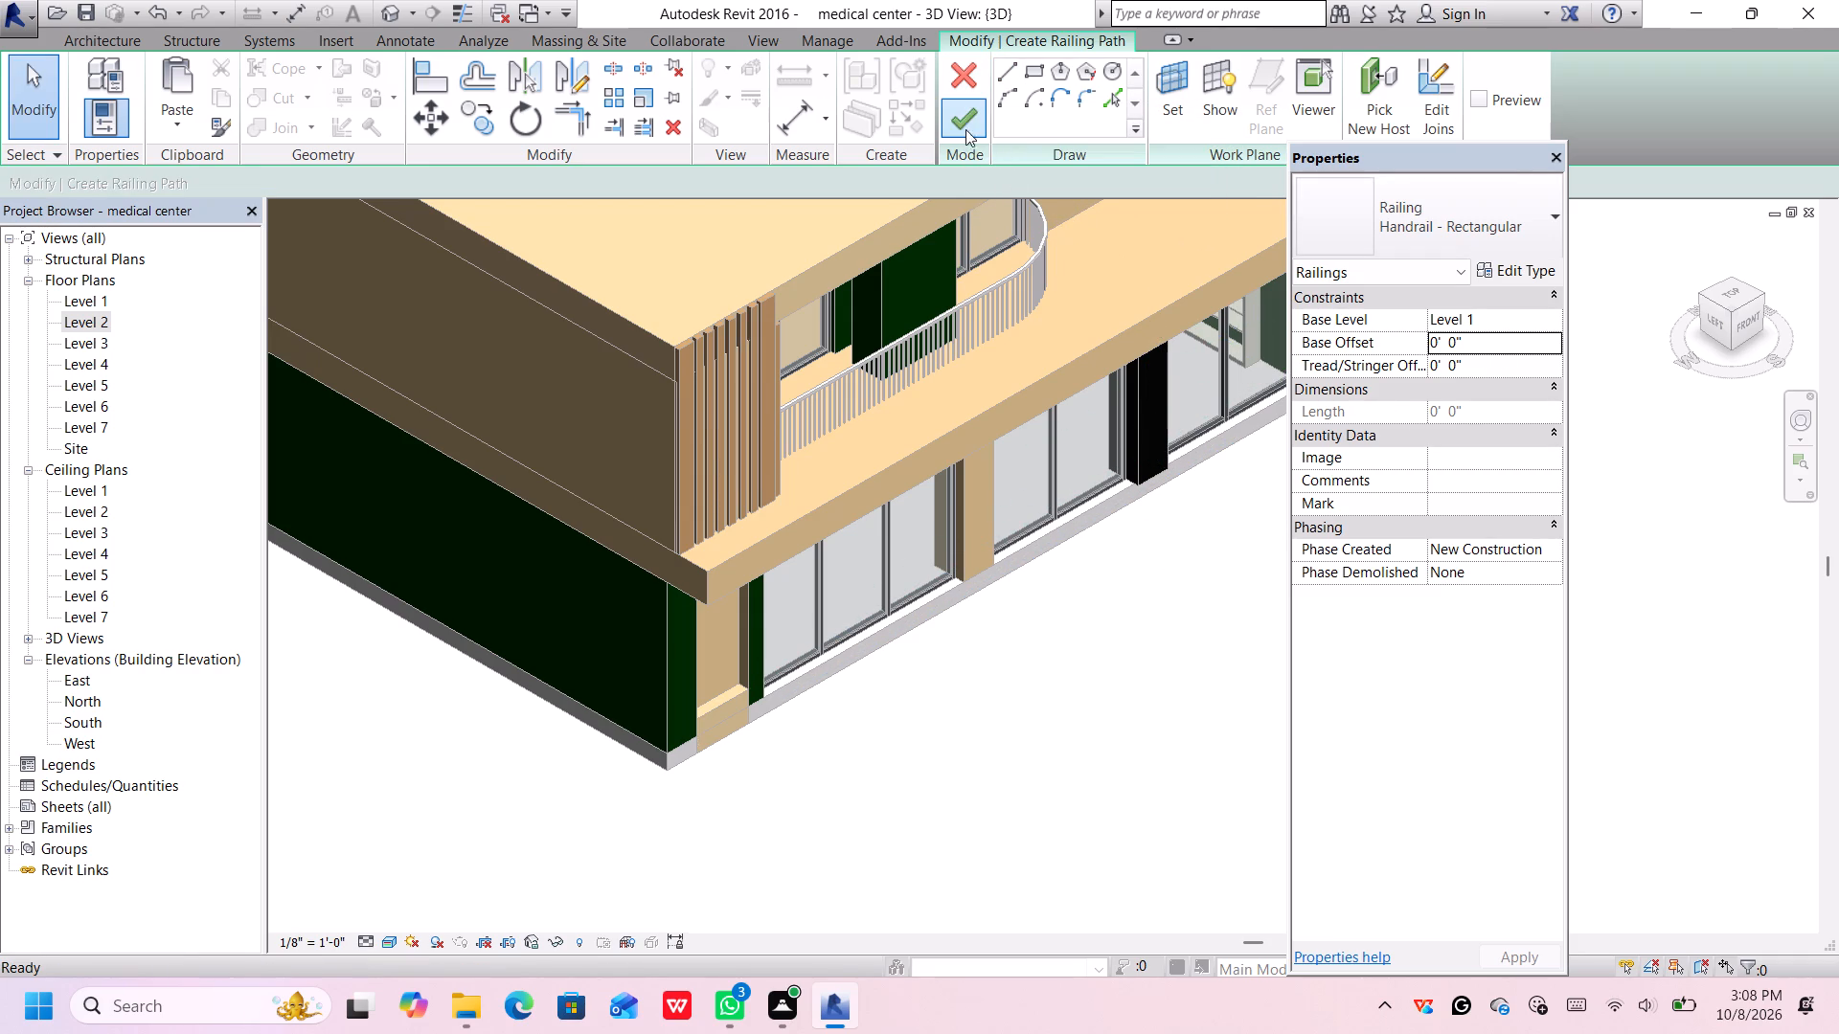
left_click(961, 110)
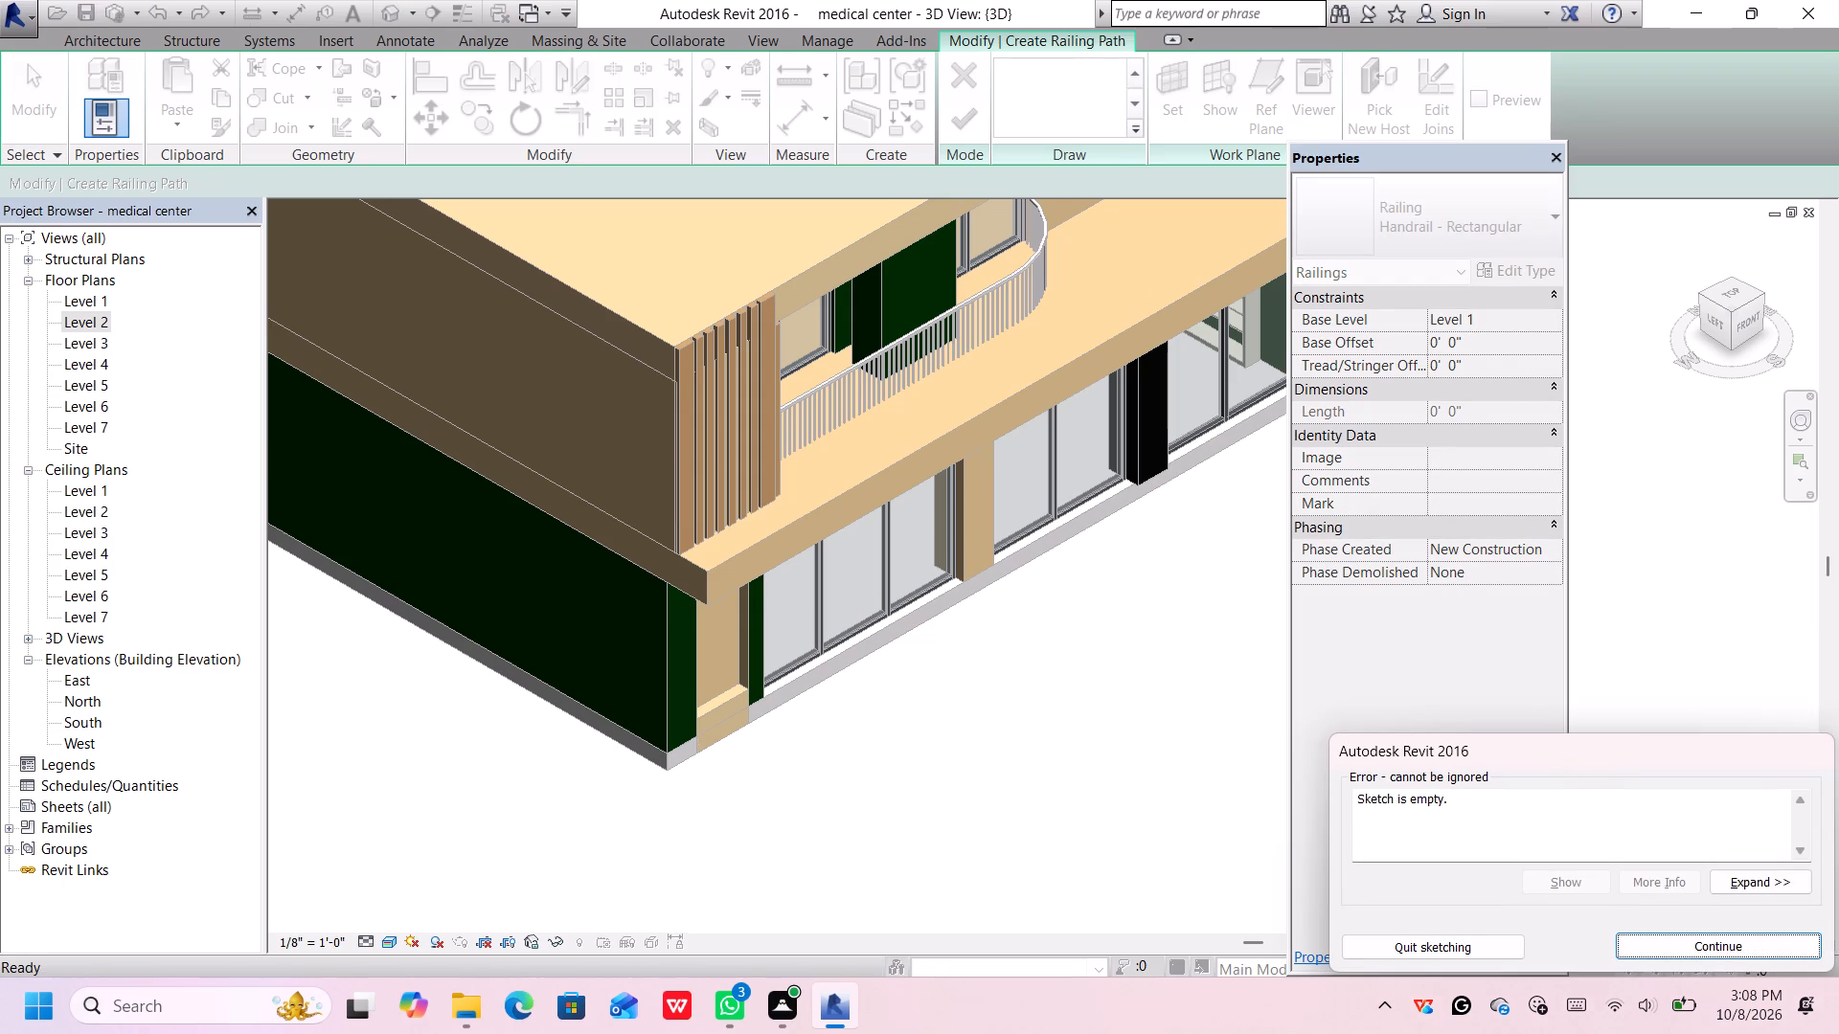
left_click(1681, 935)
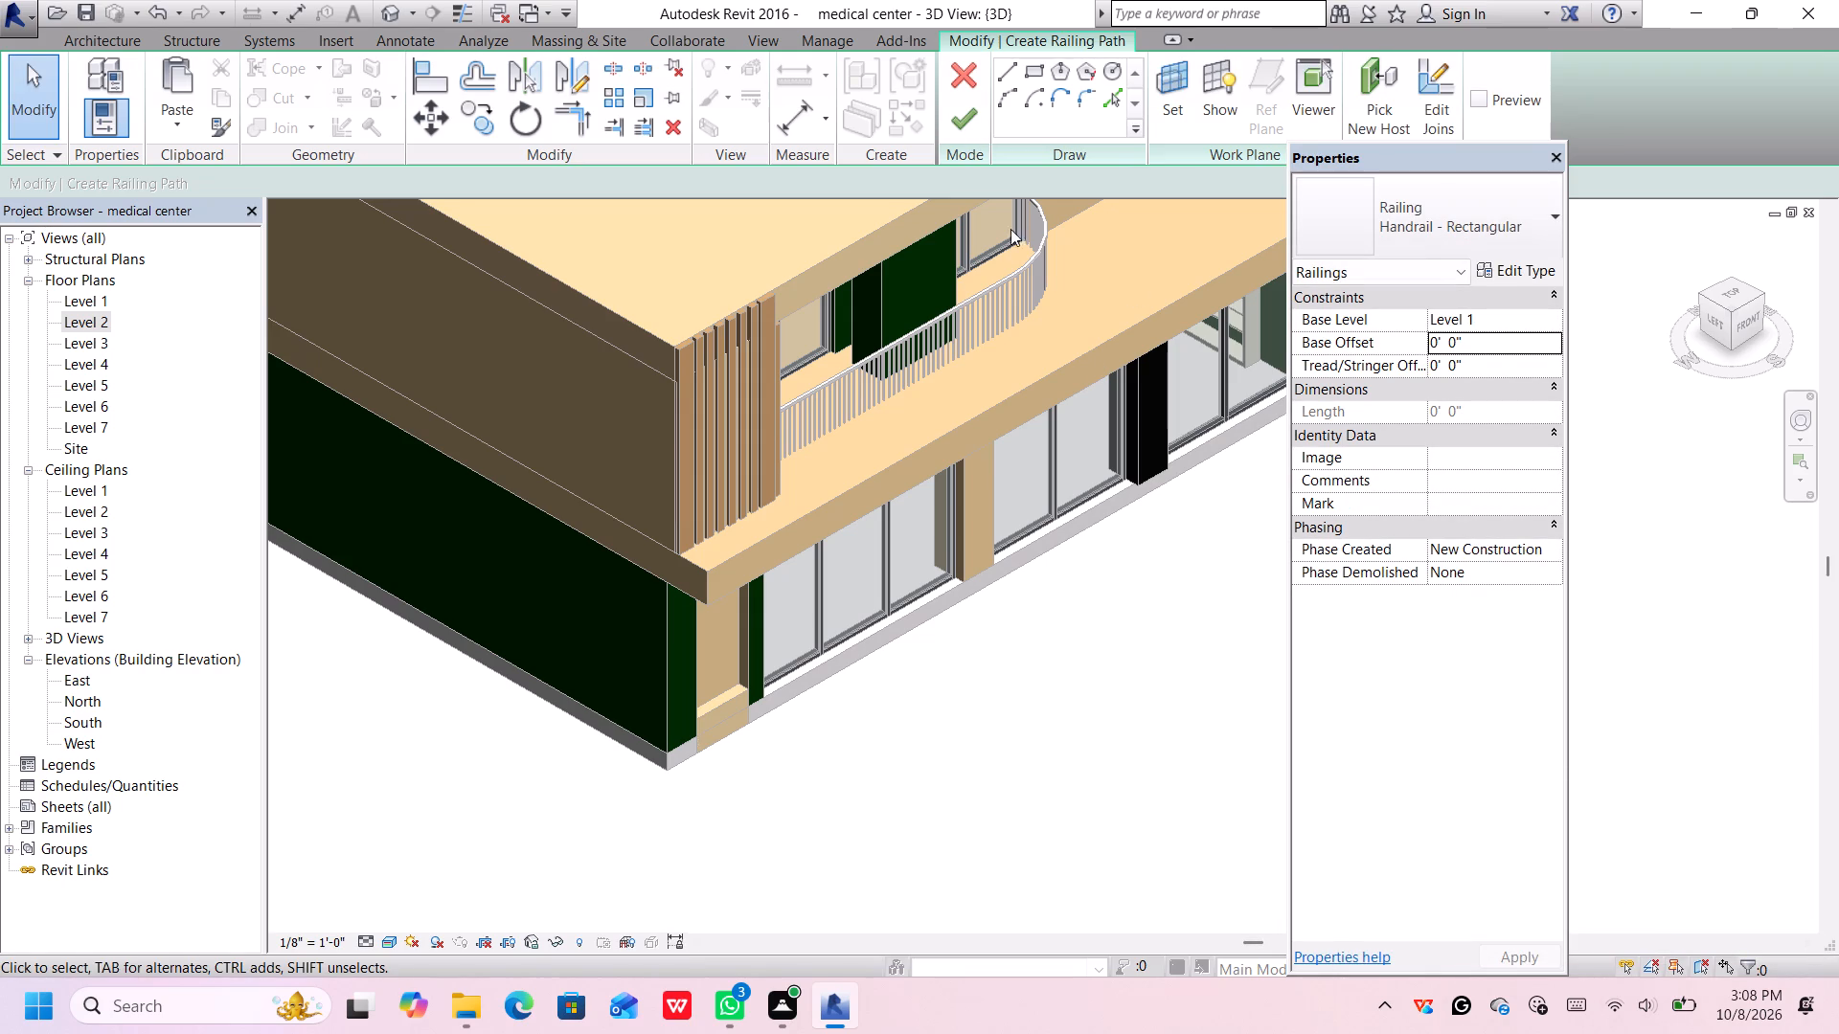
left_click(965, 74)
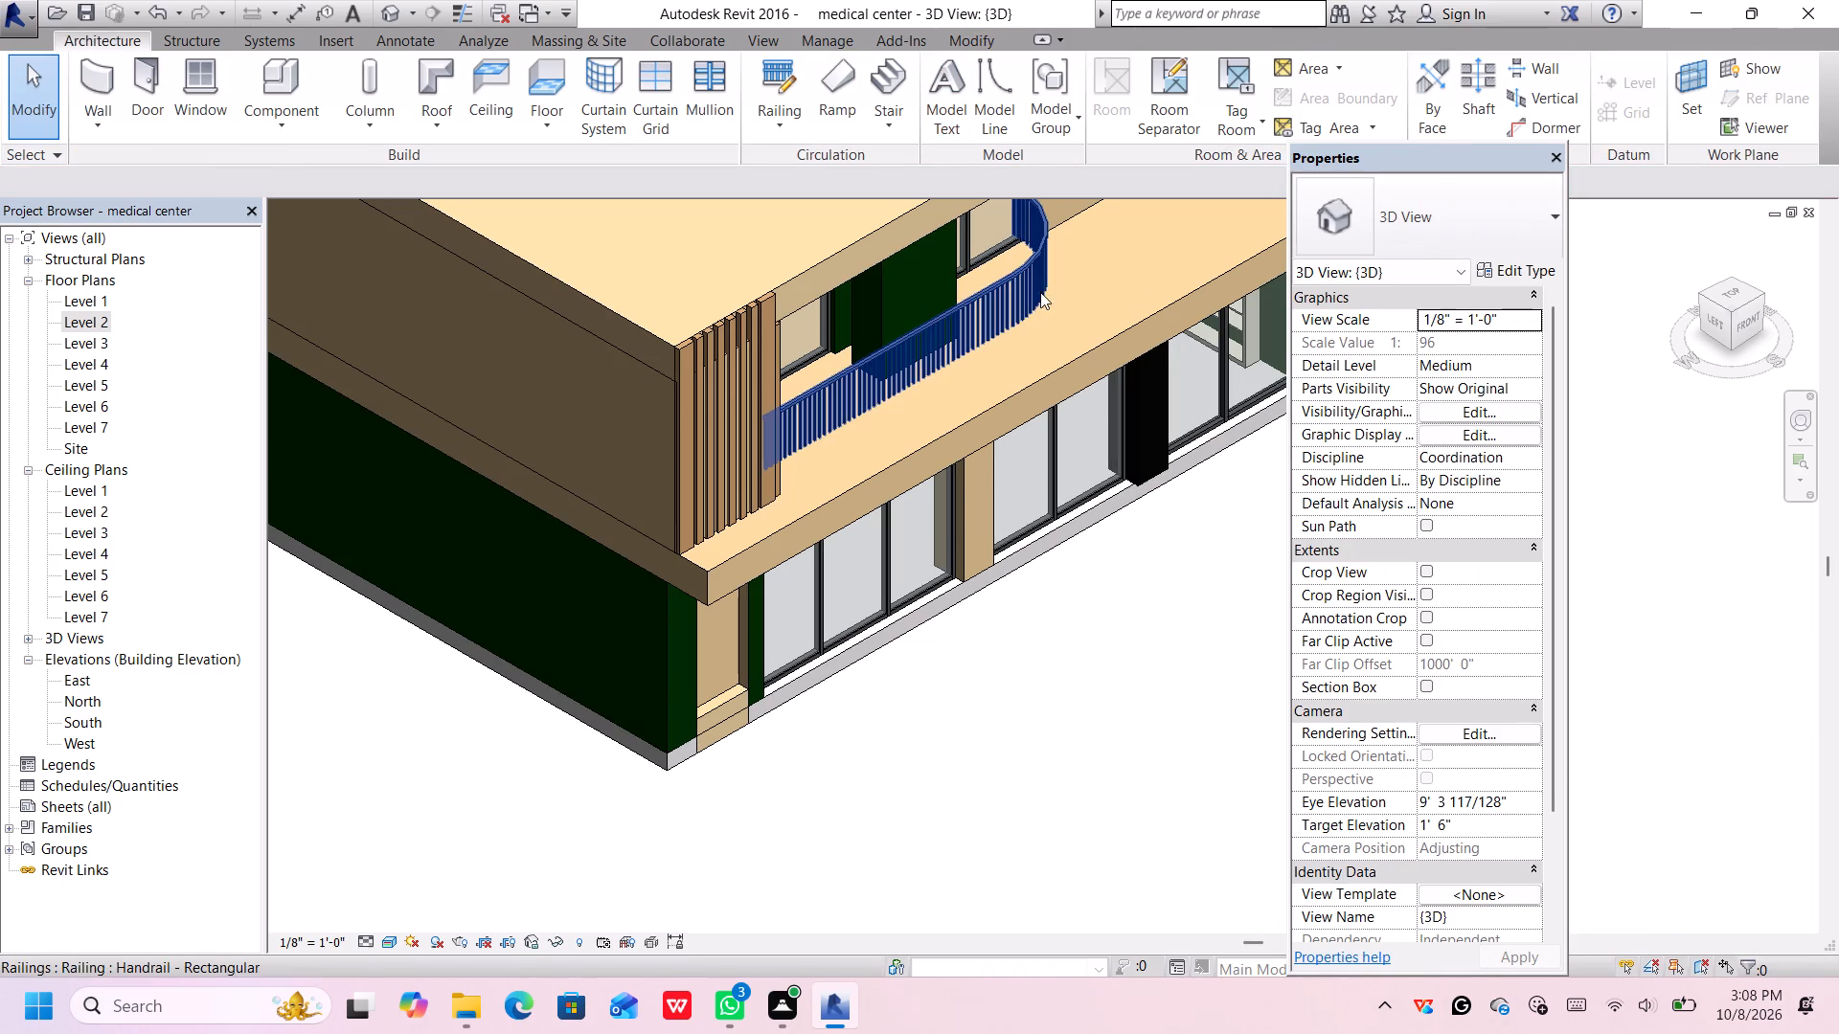
Set the balcony railing's base offset to 2', working from the front view.
left_click(1035, 287)
middle_click_drag(1082, 524, 970, 488)
left_click(1741, 317)
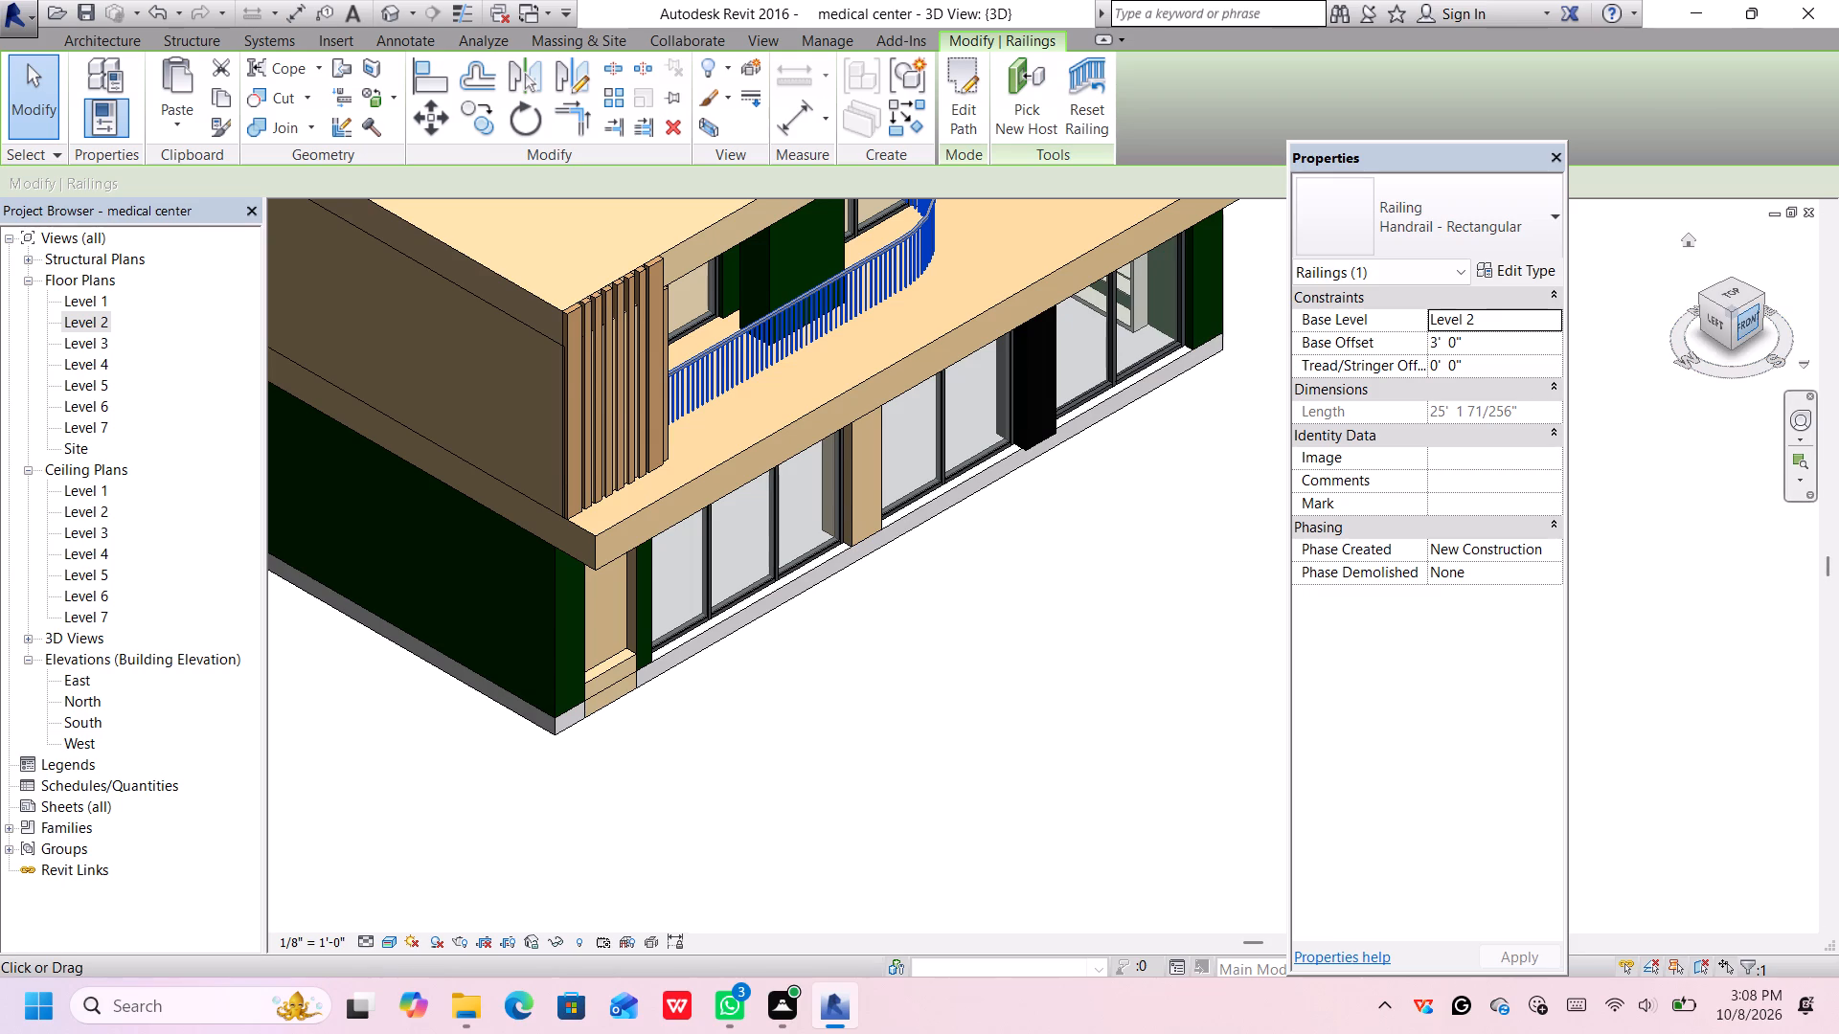
middle_click_drag(1200, 516, 941, 408)
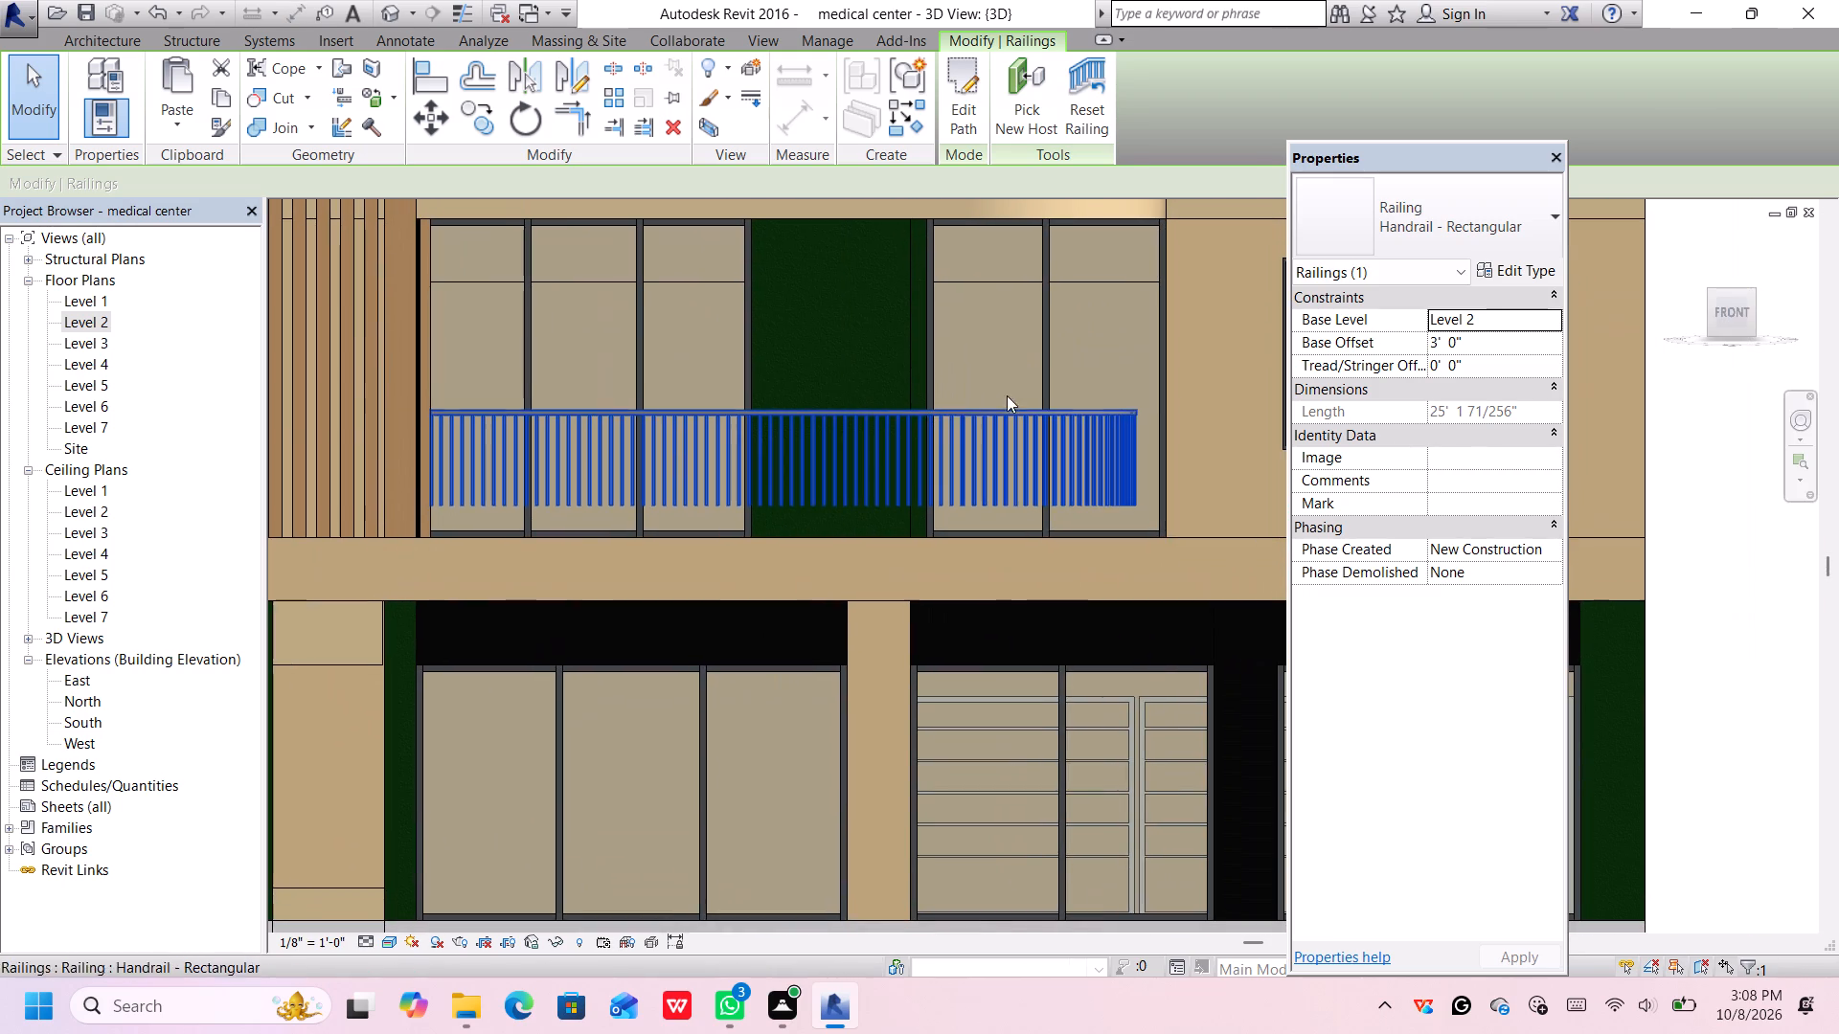
left_click(1492, 344)
key("BackSpace")
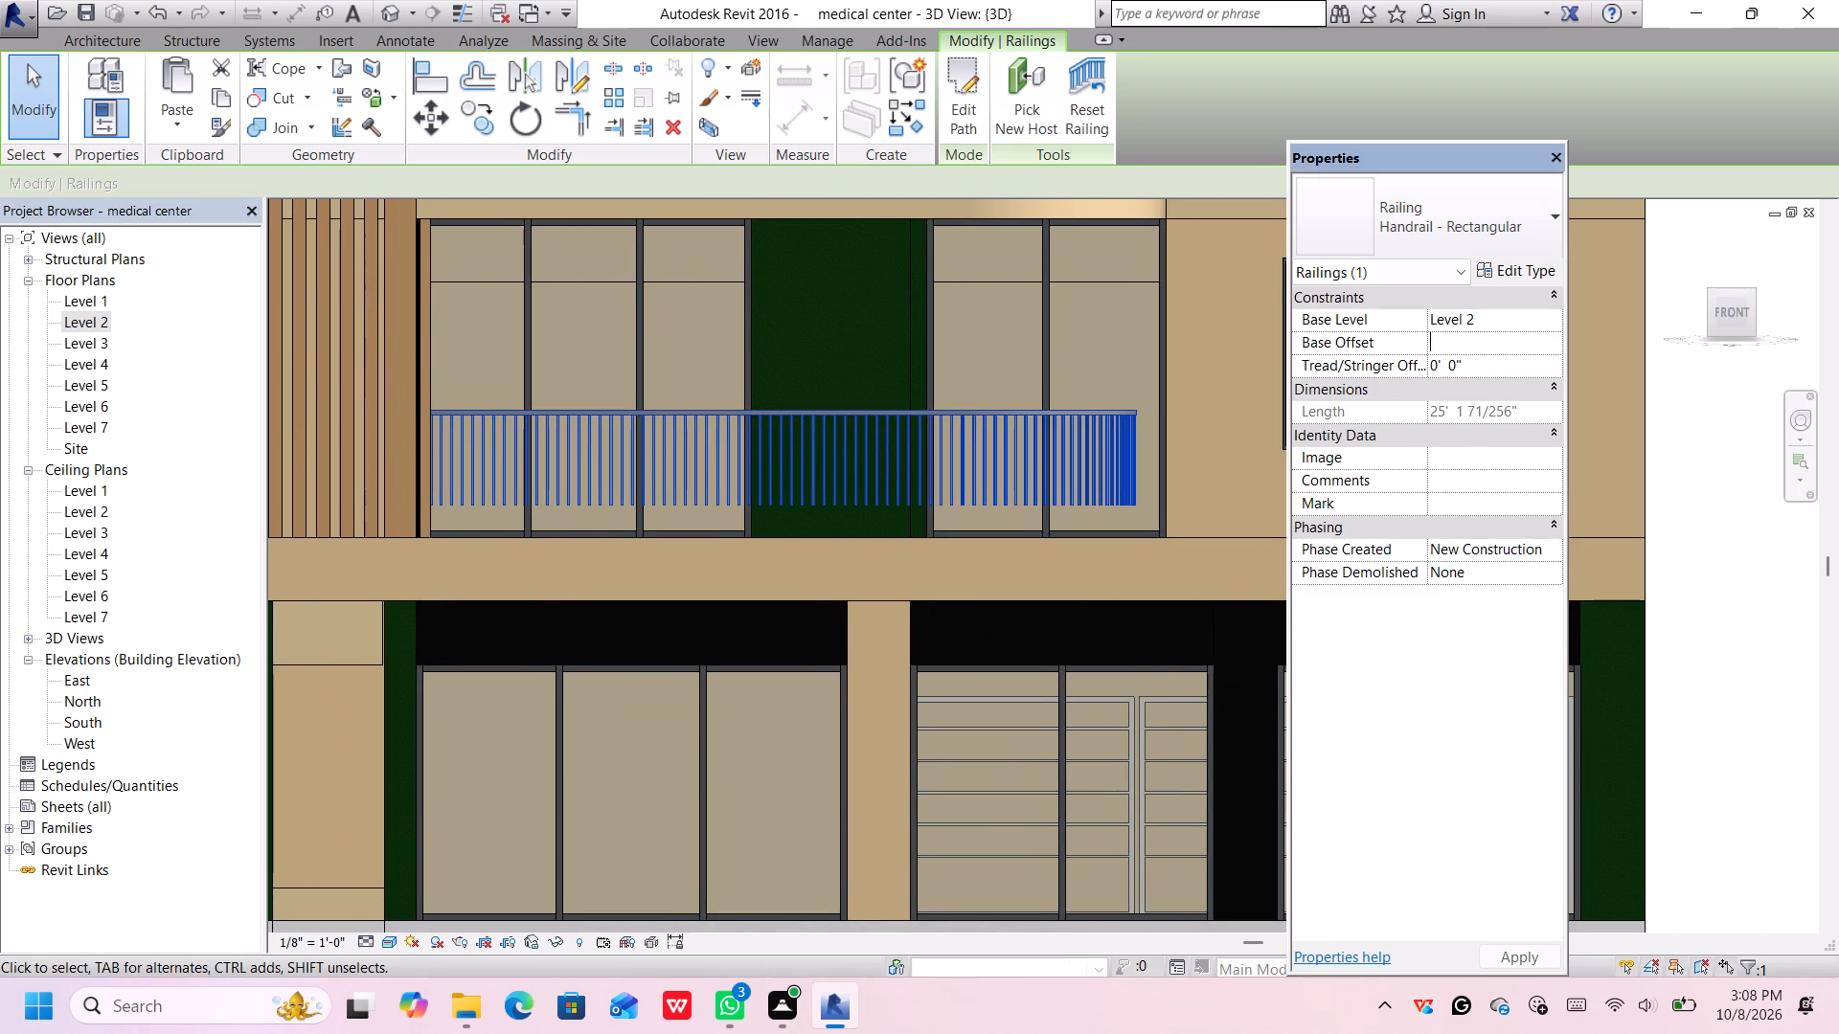
key("2")
key("apostrophe")
key("Return")
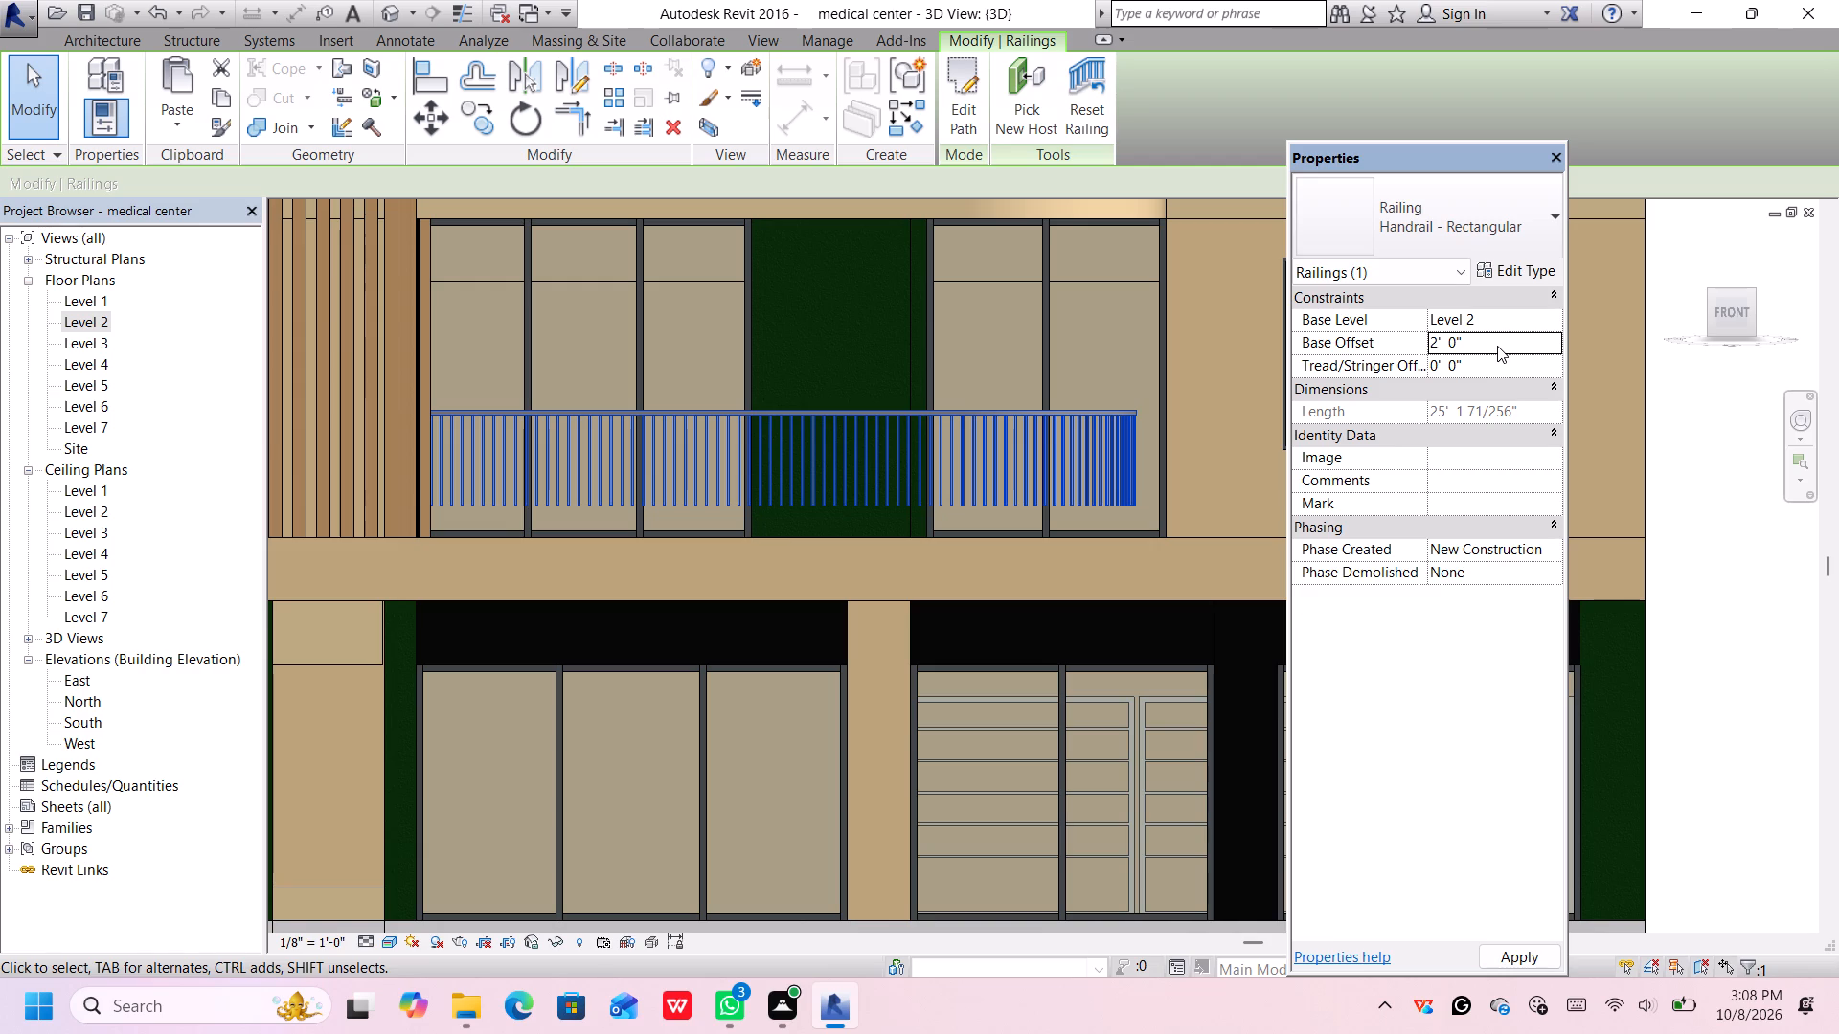
key("Return")
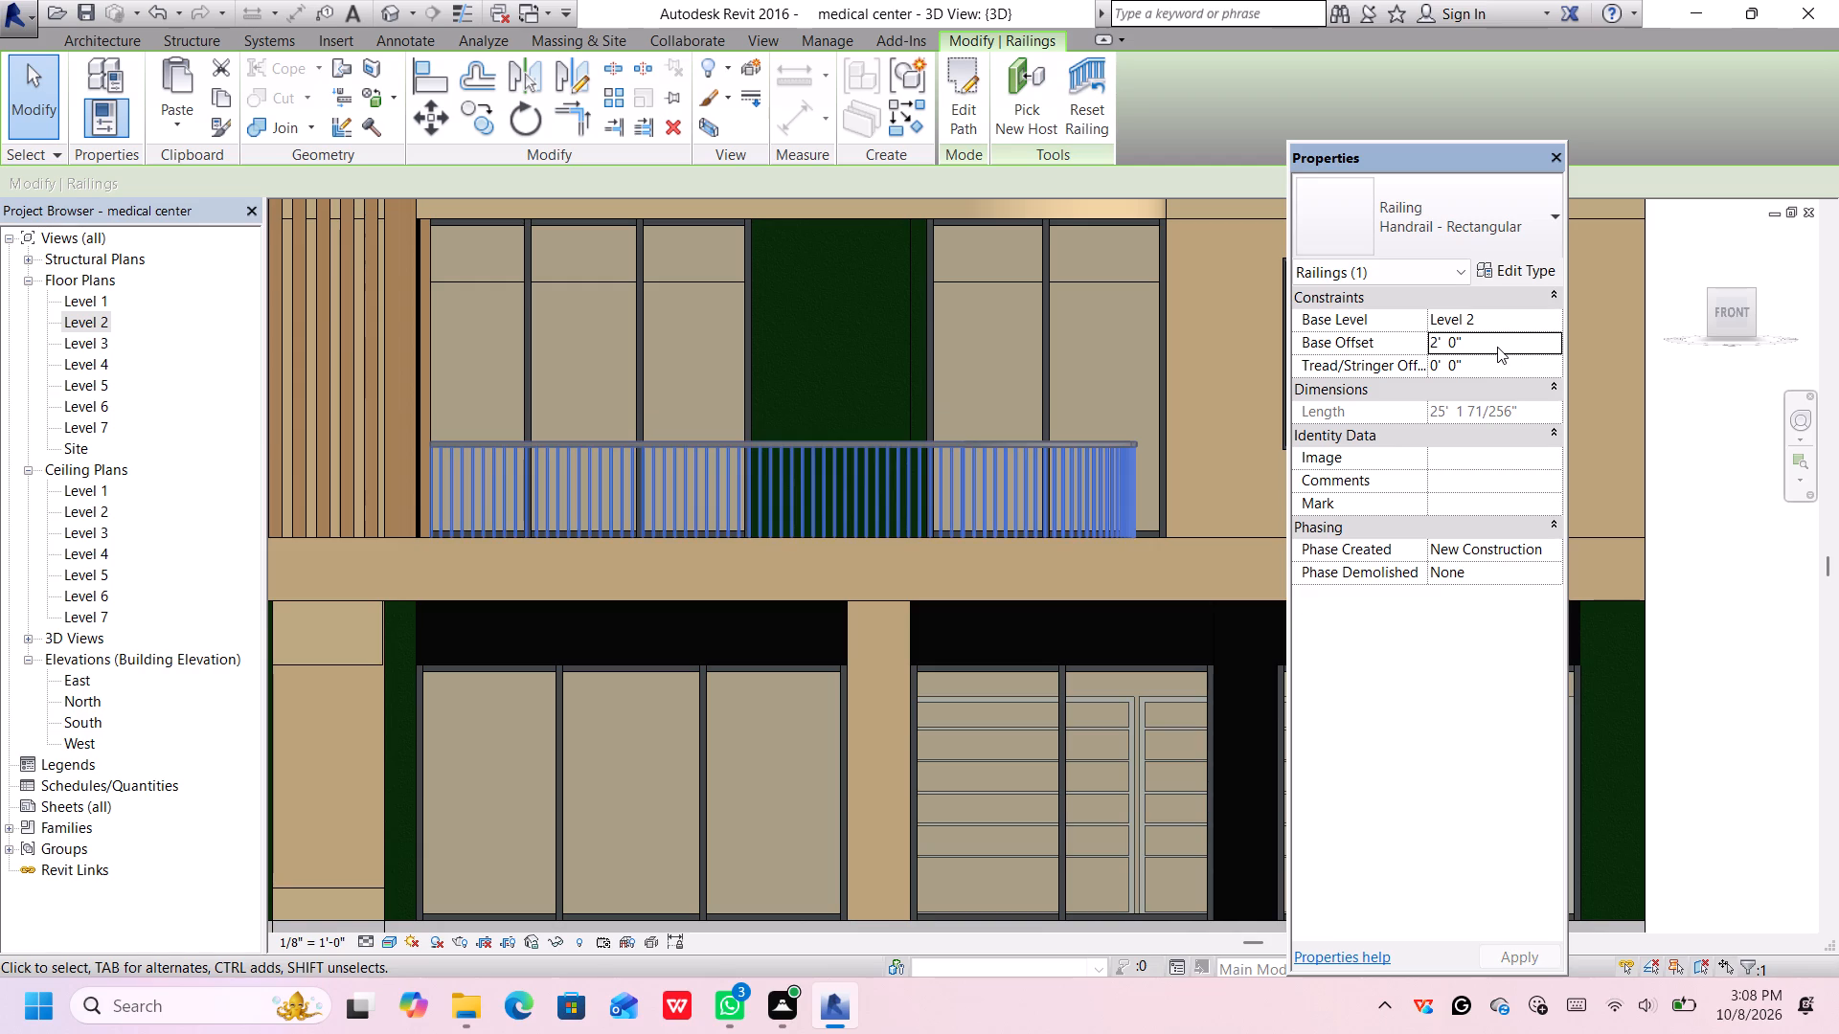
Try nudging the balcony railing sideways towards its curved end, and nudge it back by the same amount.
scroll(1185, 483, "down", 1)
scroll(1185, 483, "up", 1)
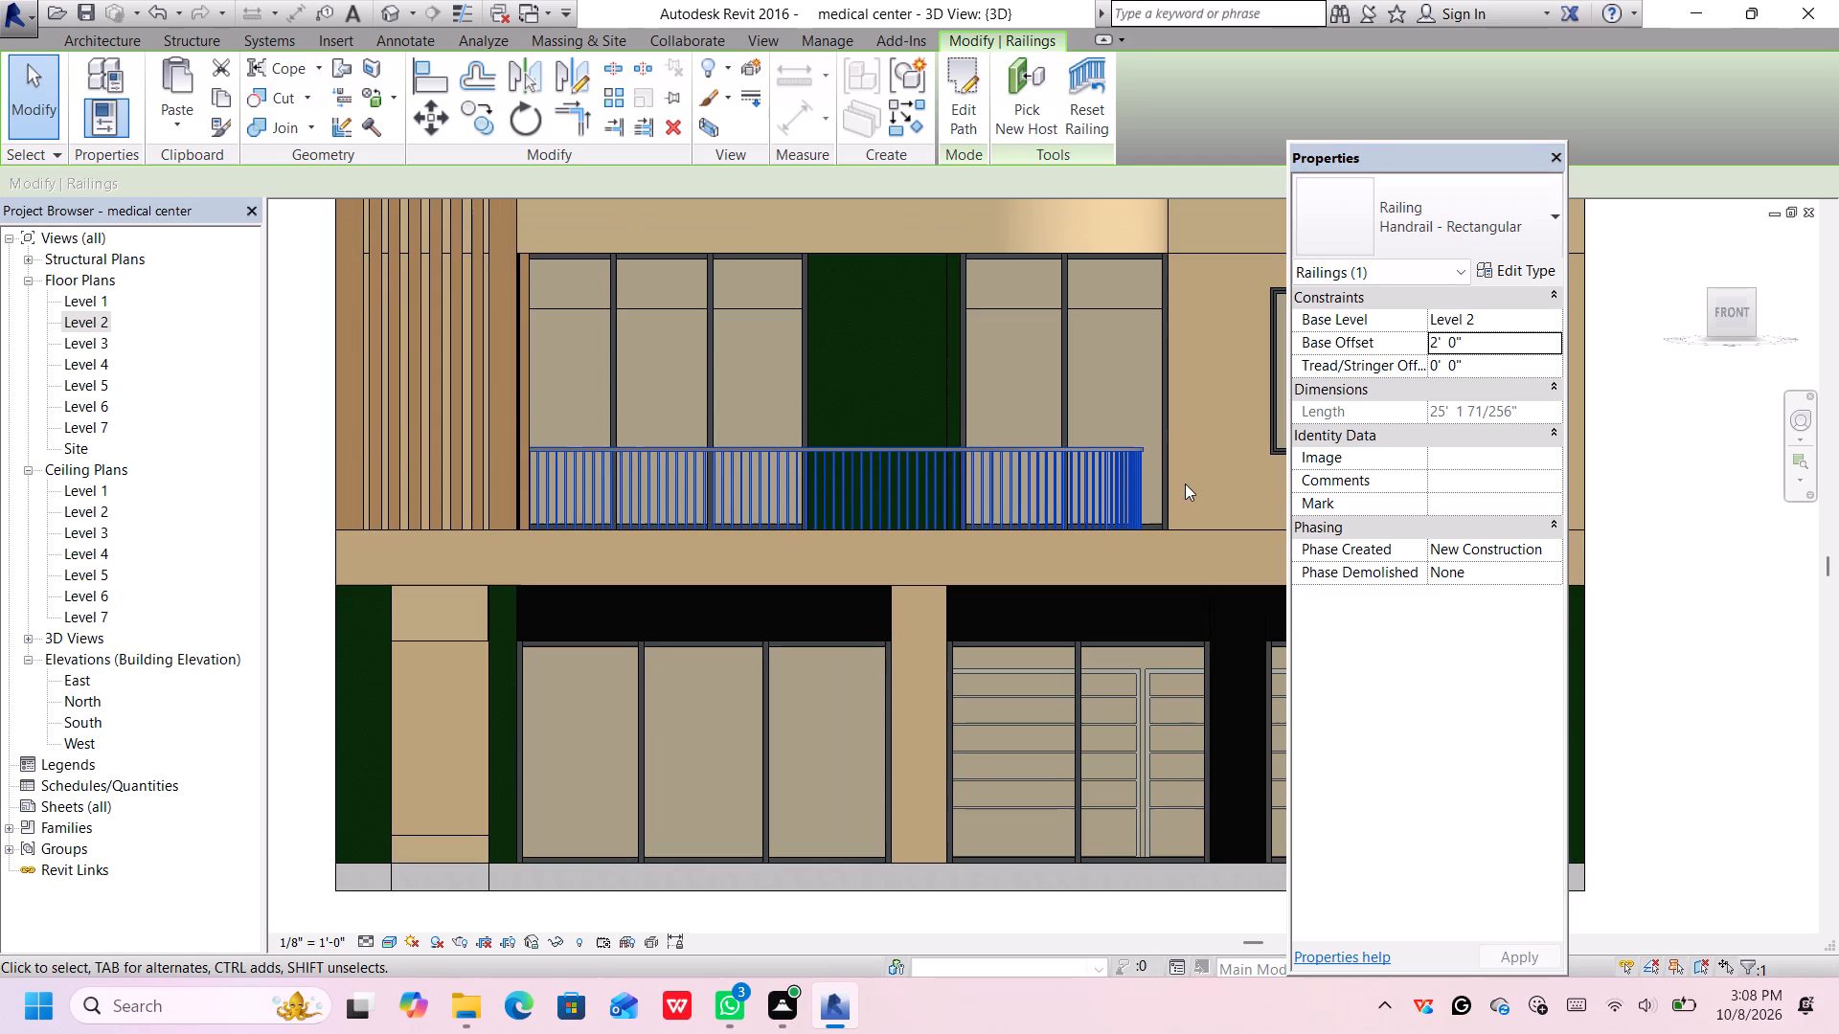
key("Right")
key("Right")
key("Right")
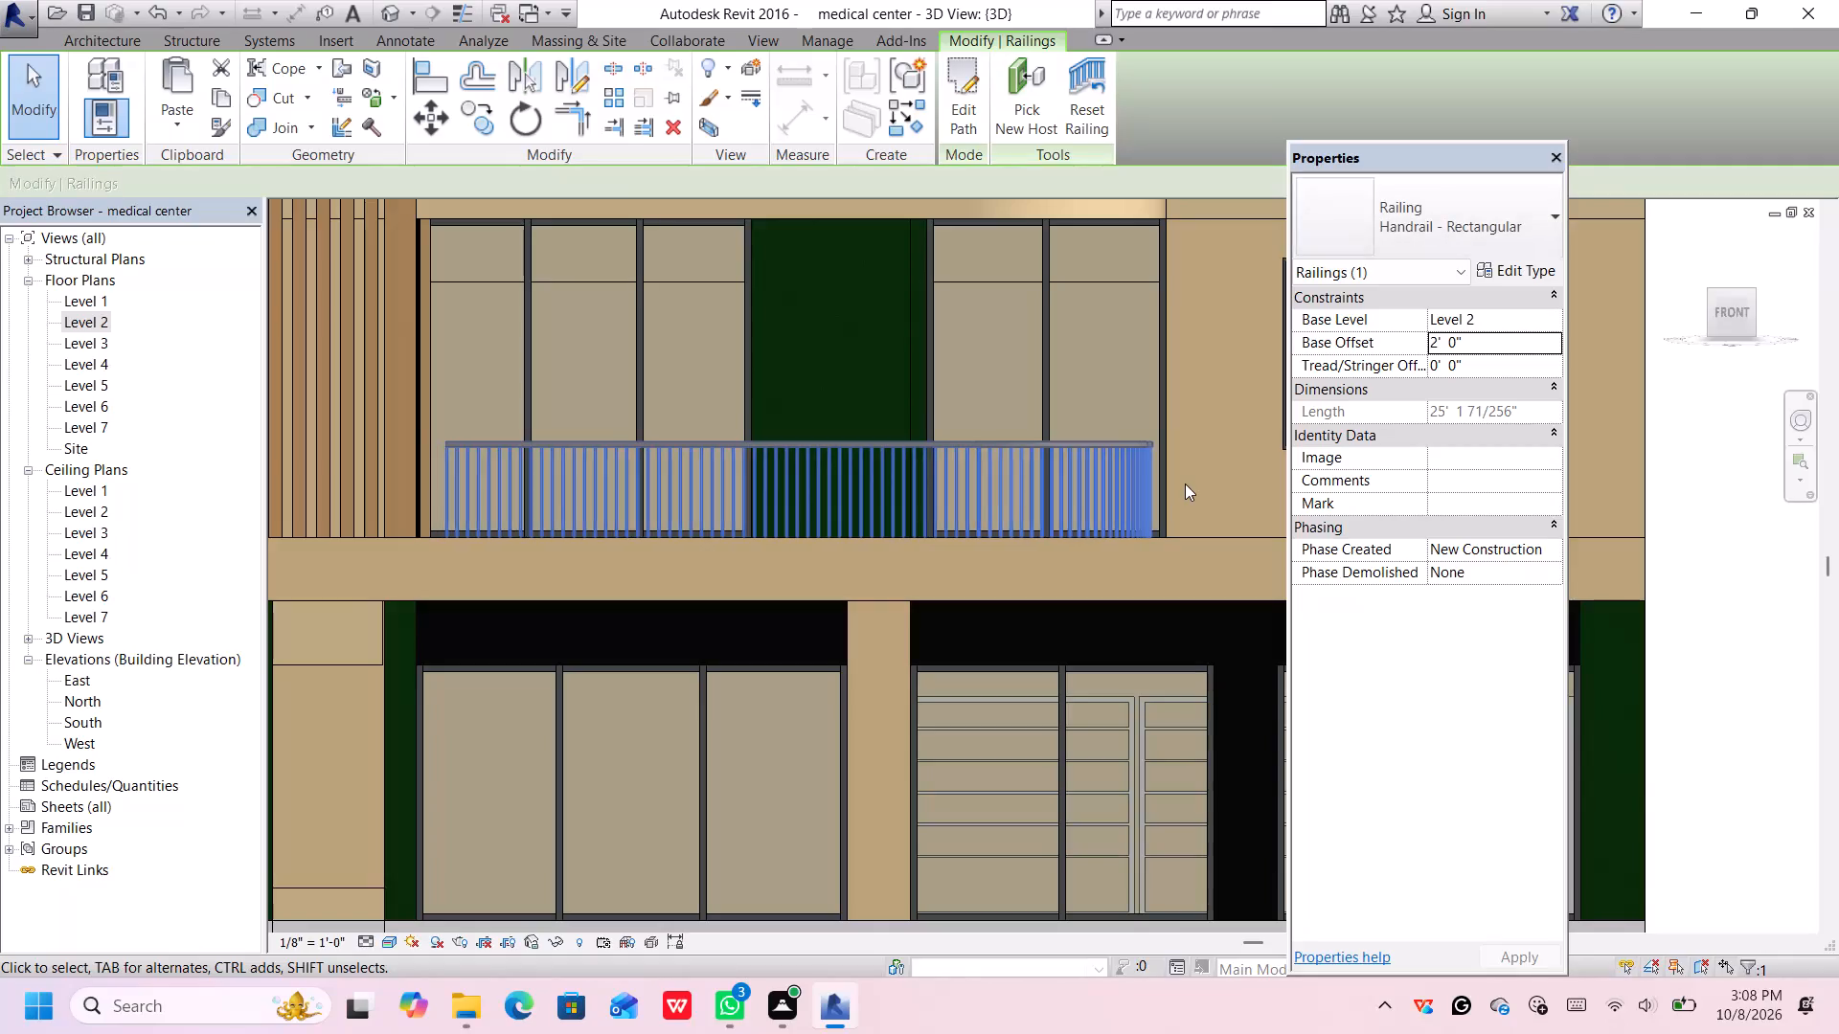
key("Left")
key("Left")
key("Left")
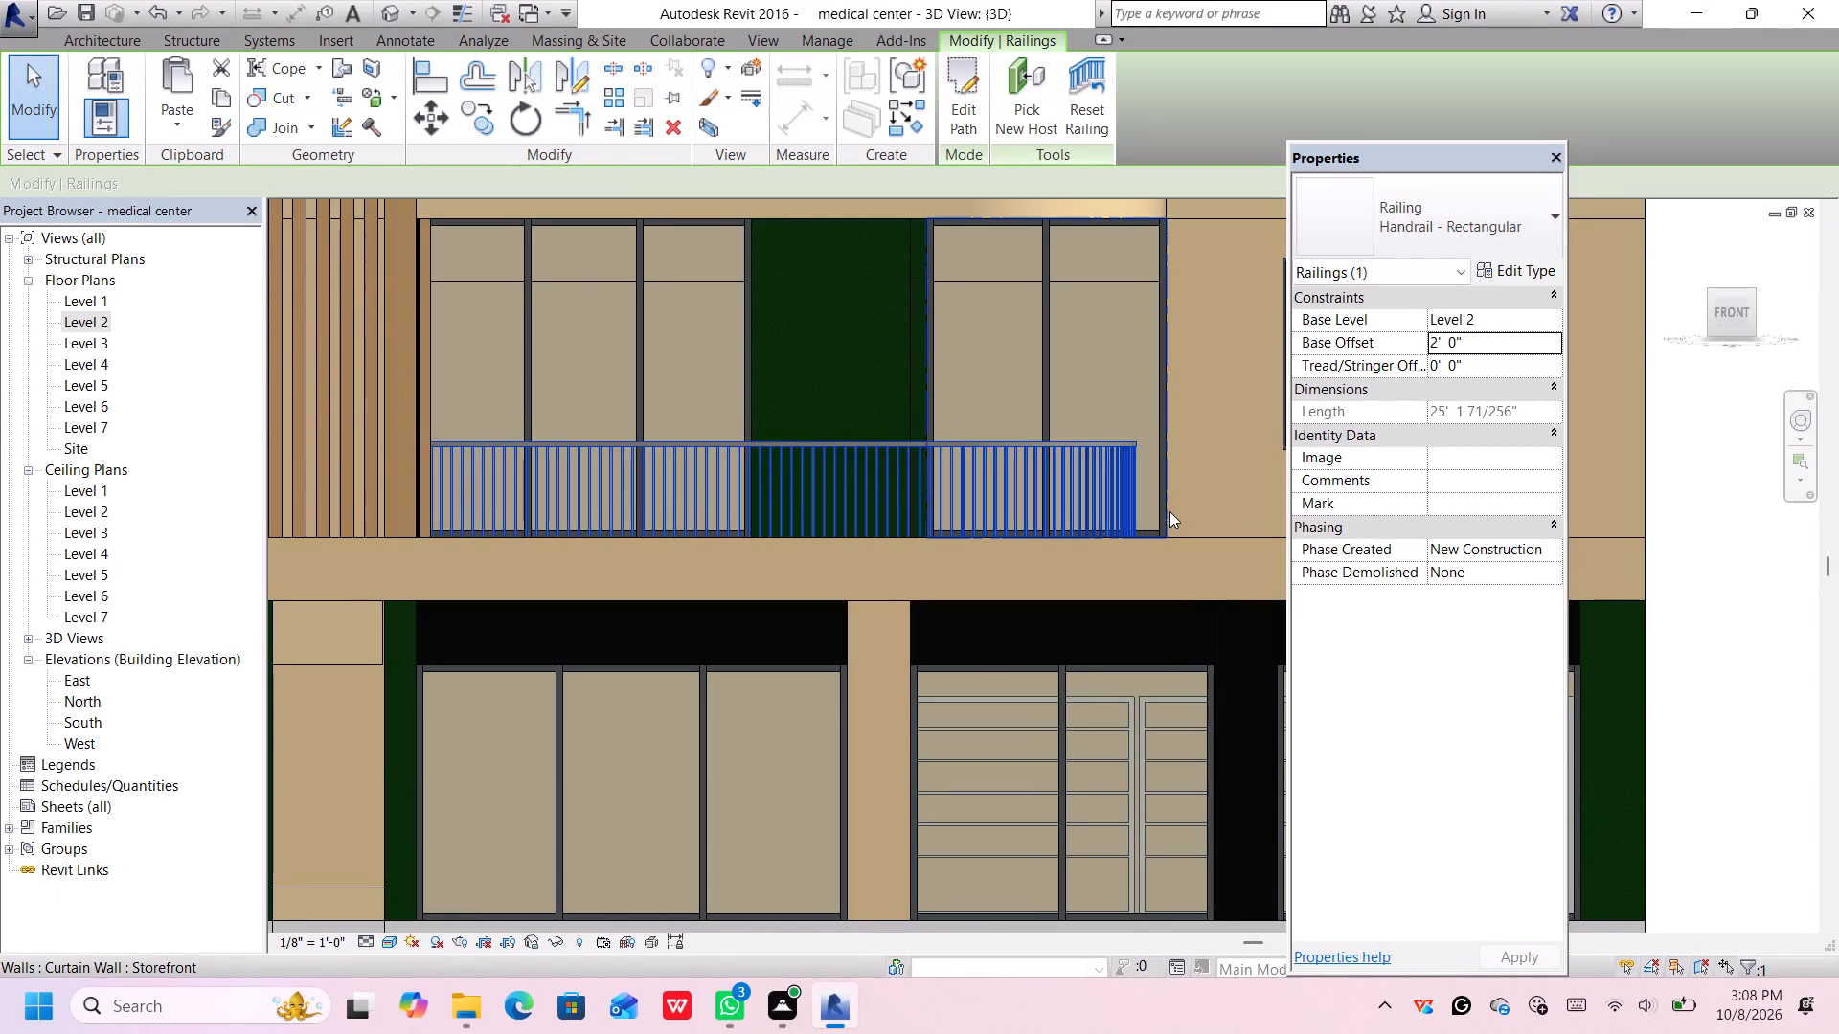
Examine how the railing sits on the balcony slab, from the brick fins around to its curved end.
scroll(1178, 517, "down", 6)
middle_click_drag(1169, 524, 1113, 441)
middle_click_drag(1116, 458, 1118, 470)
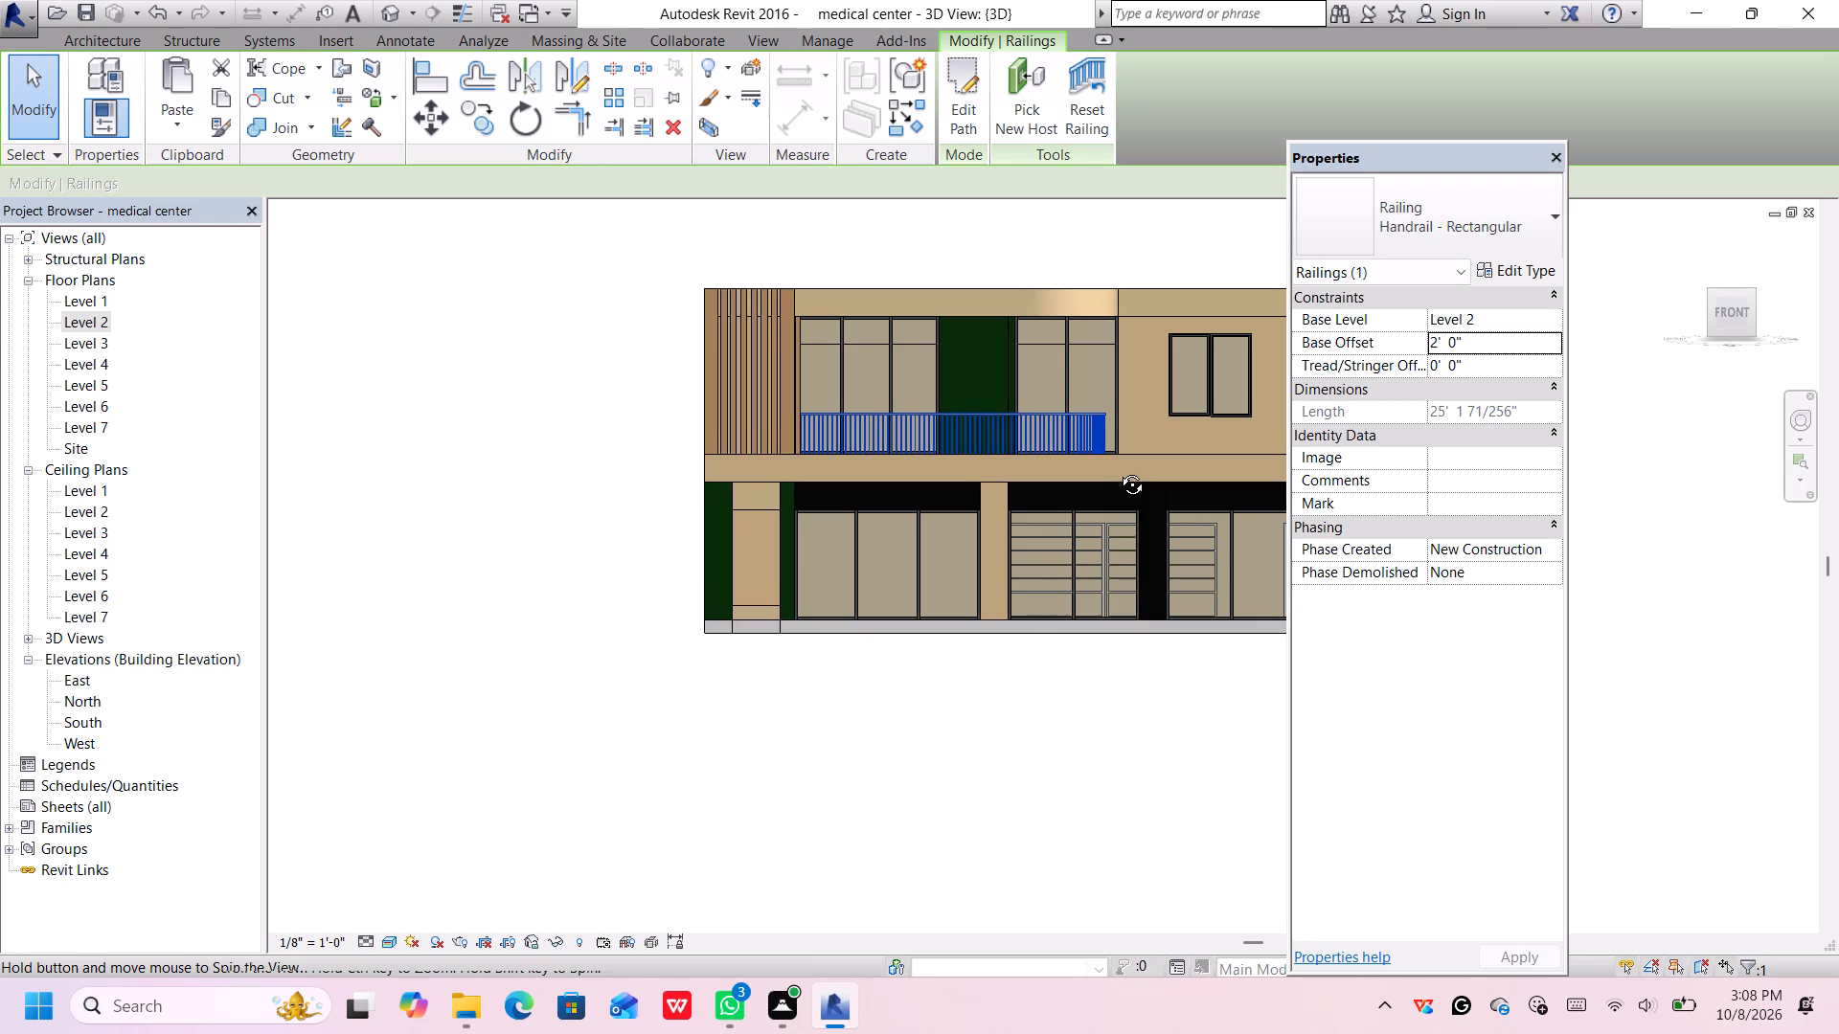
middle_click_drag(1118, 470, 1132, 820)
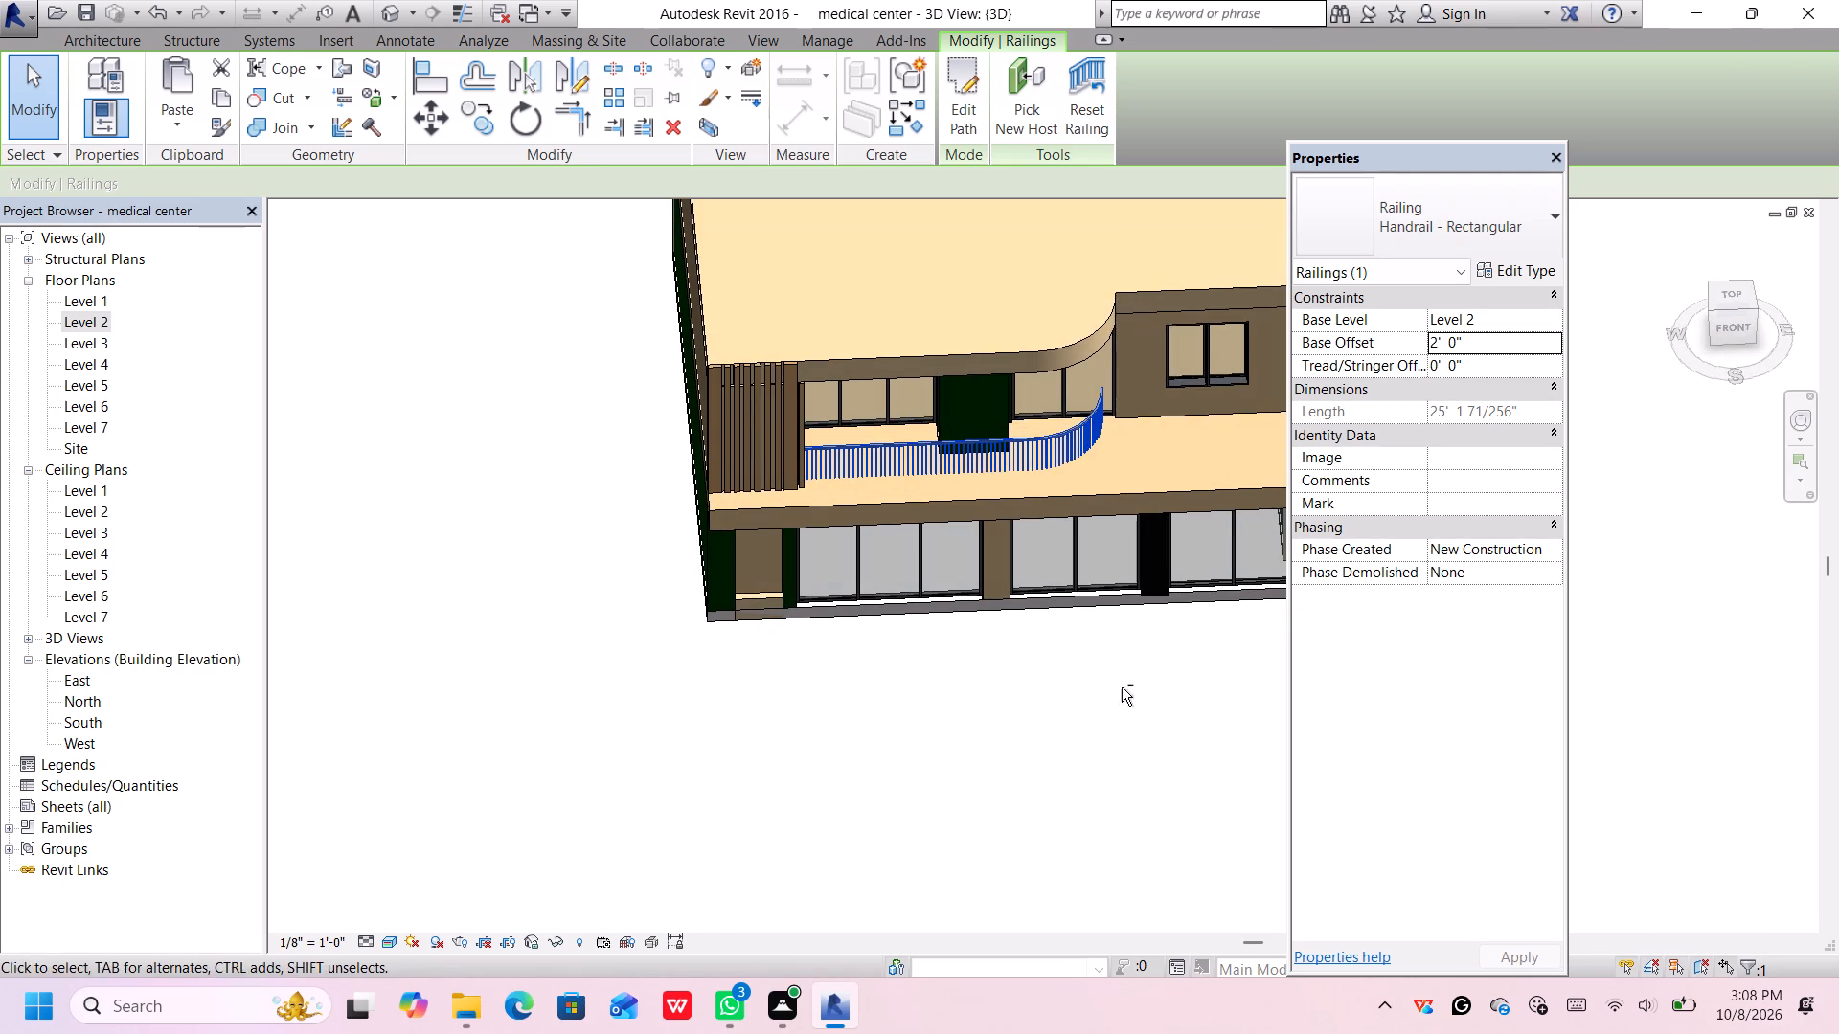
scroll(1105, 393, "up", 5)
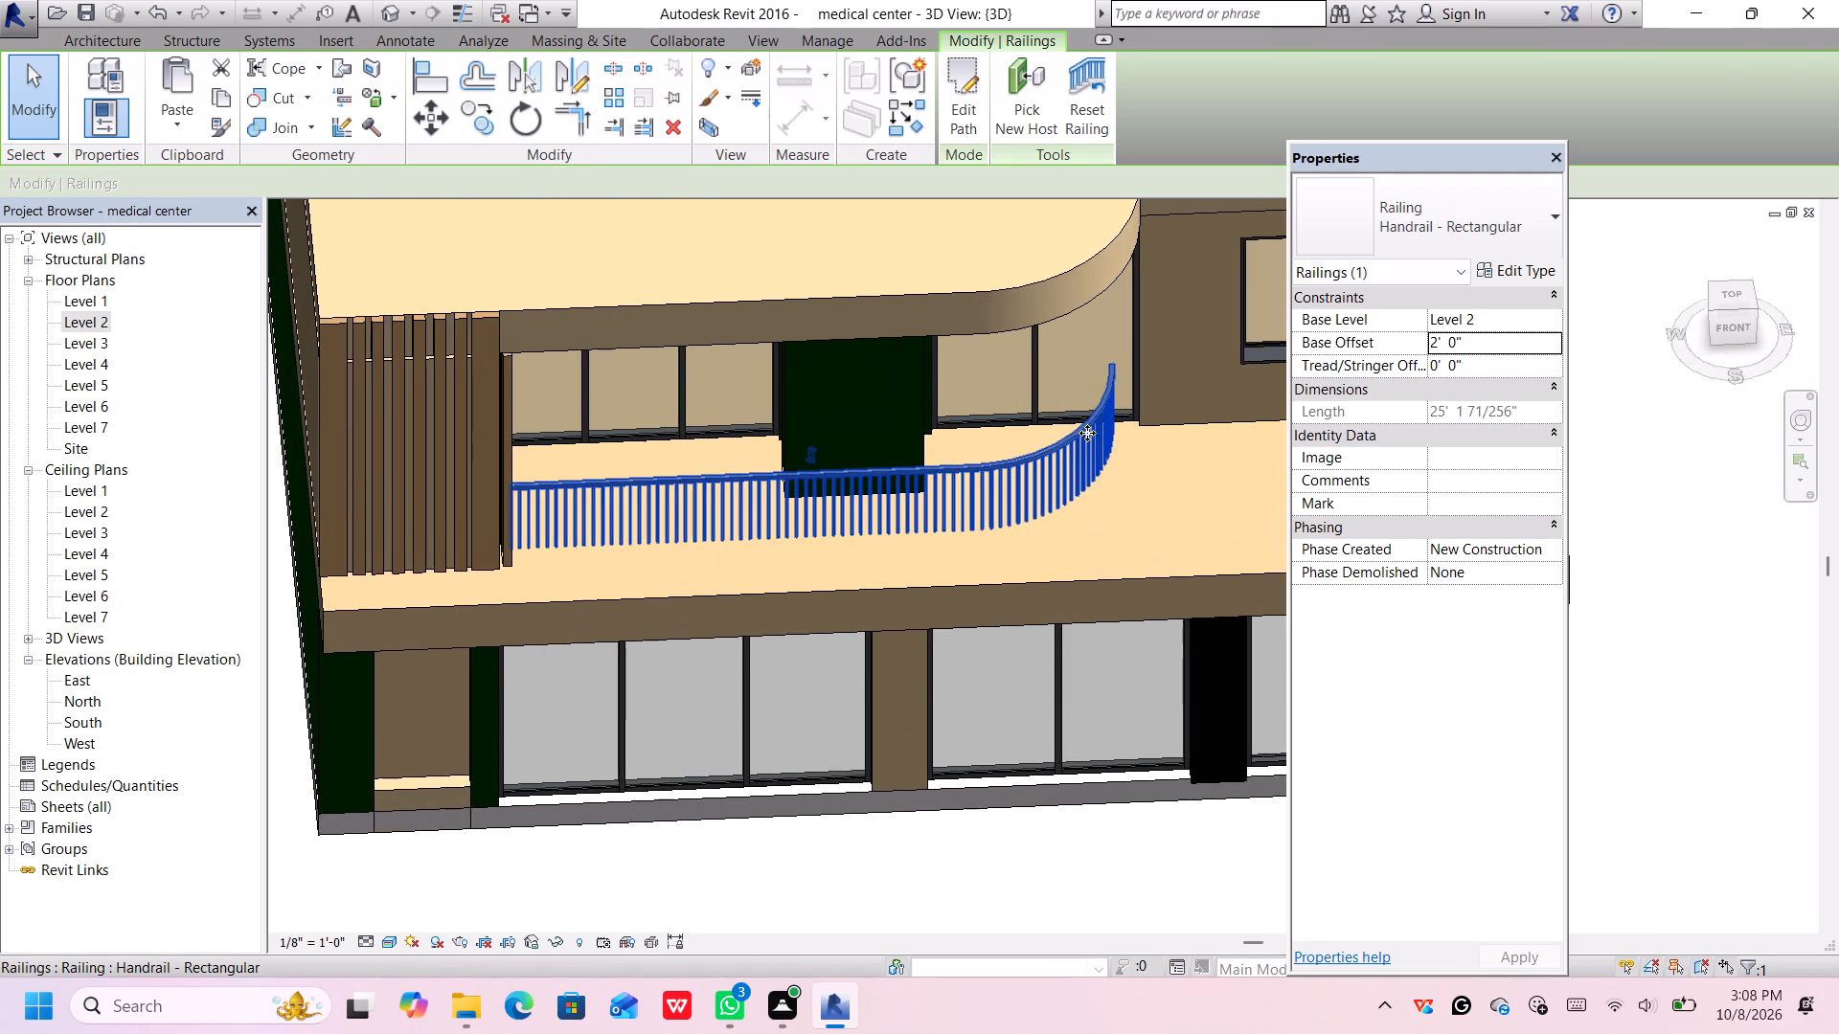
scroll(1087, 433, "up", 5)
scroll(1087, 434, "down", 3)
scroll(1088, 434, "up", 1)
scroll(1088, 434, "down", 2)
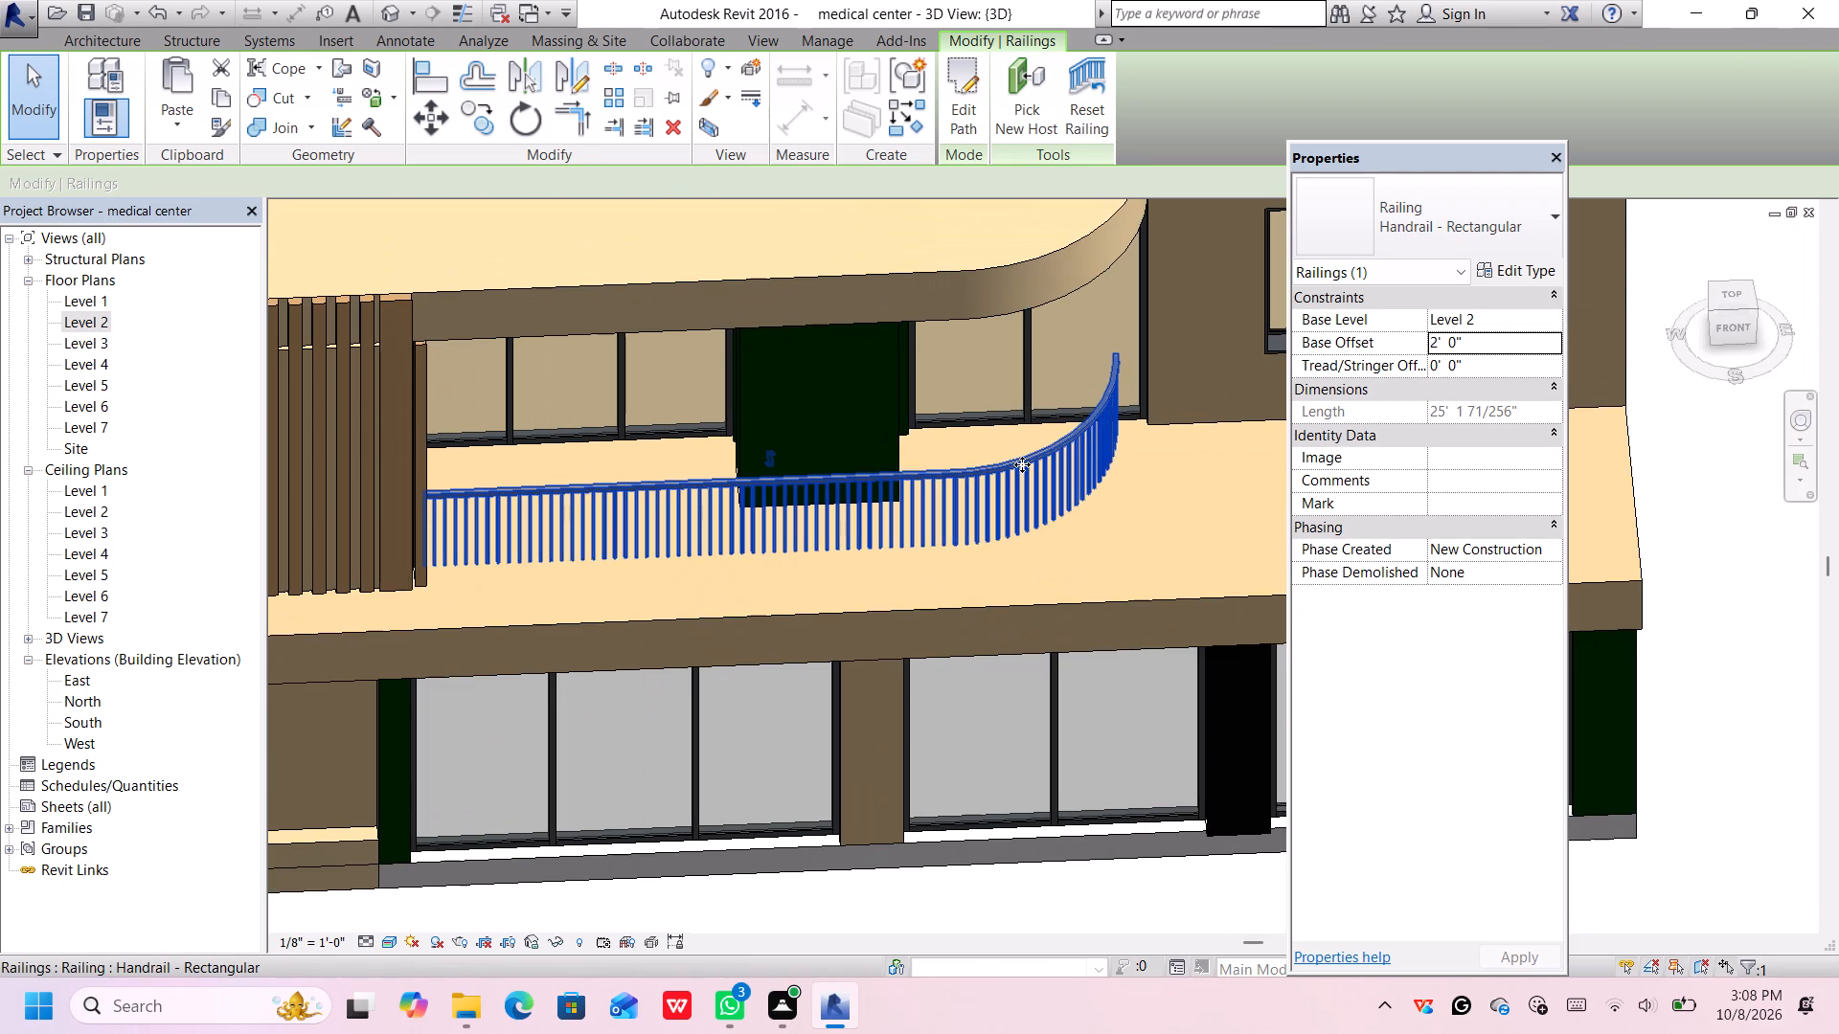
middle_click_drag(1022, 470, 985, 444)
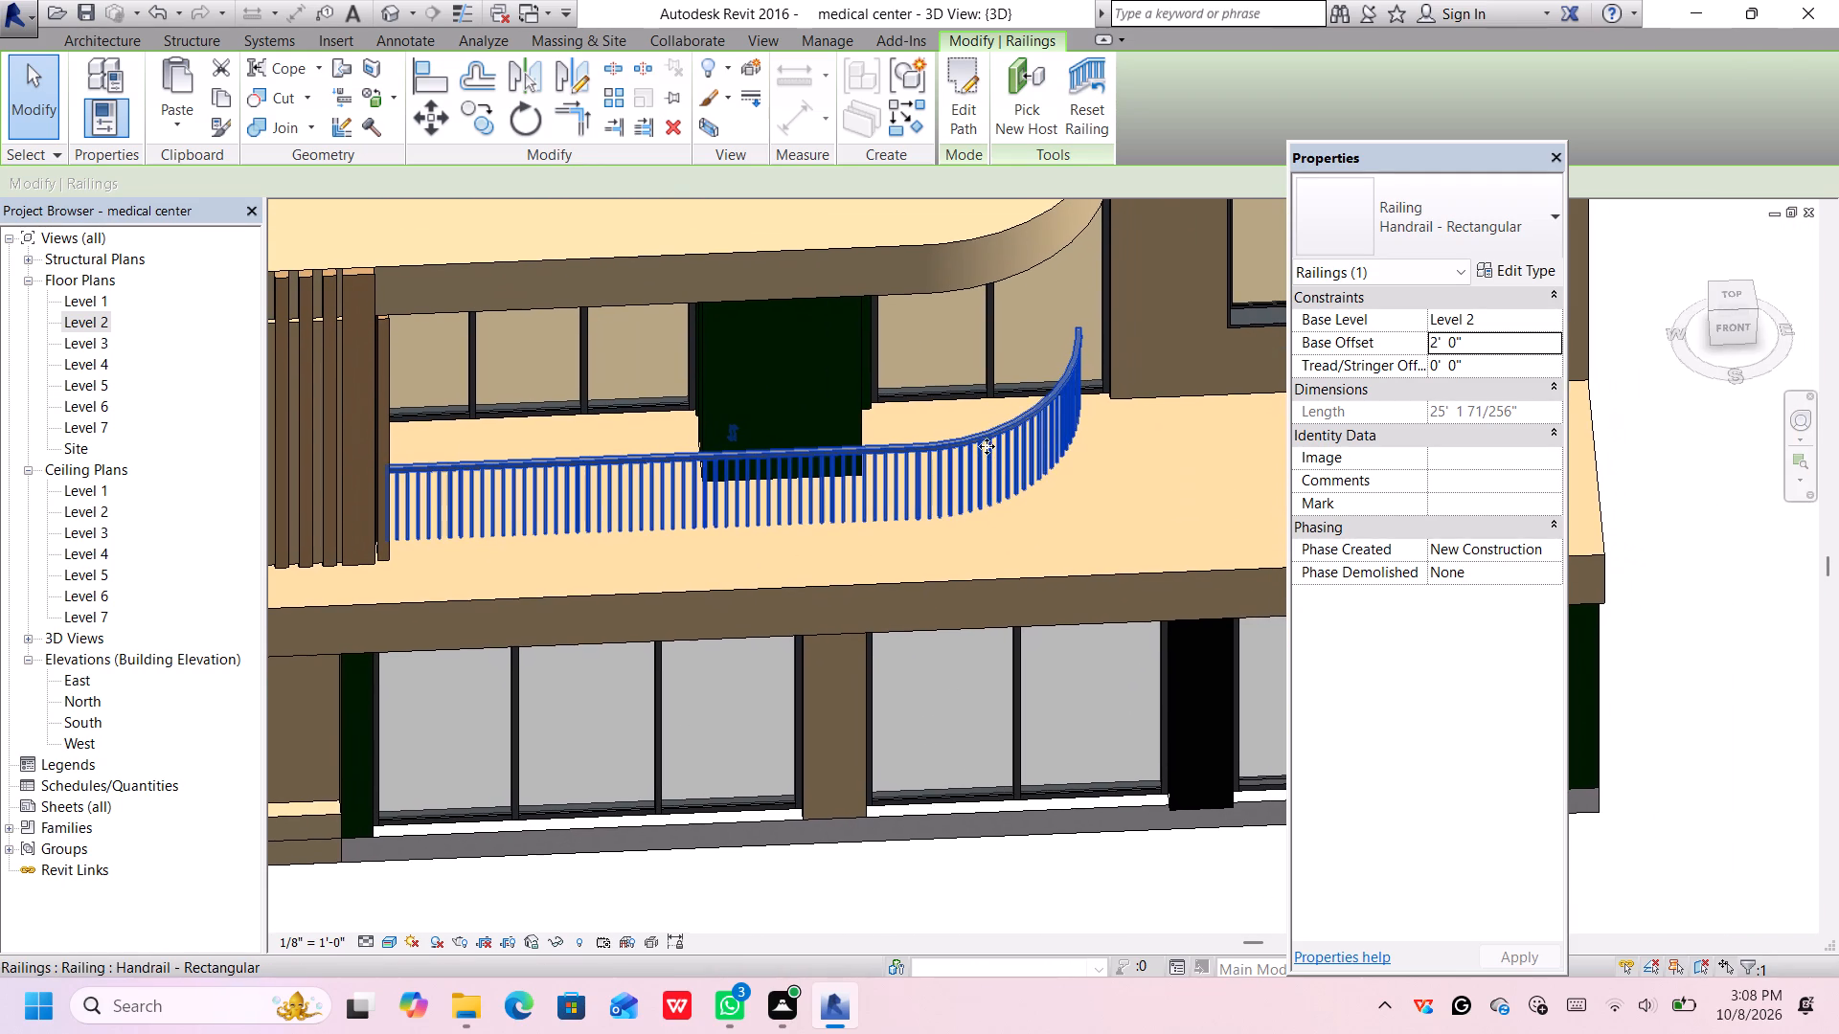
Change the balcony railing's type to Glass Panel - Bottom Fill.
left_click(1494, 226)
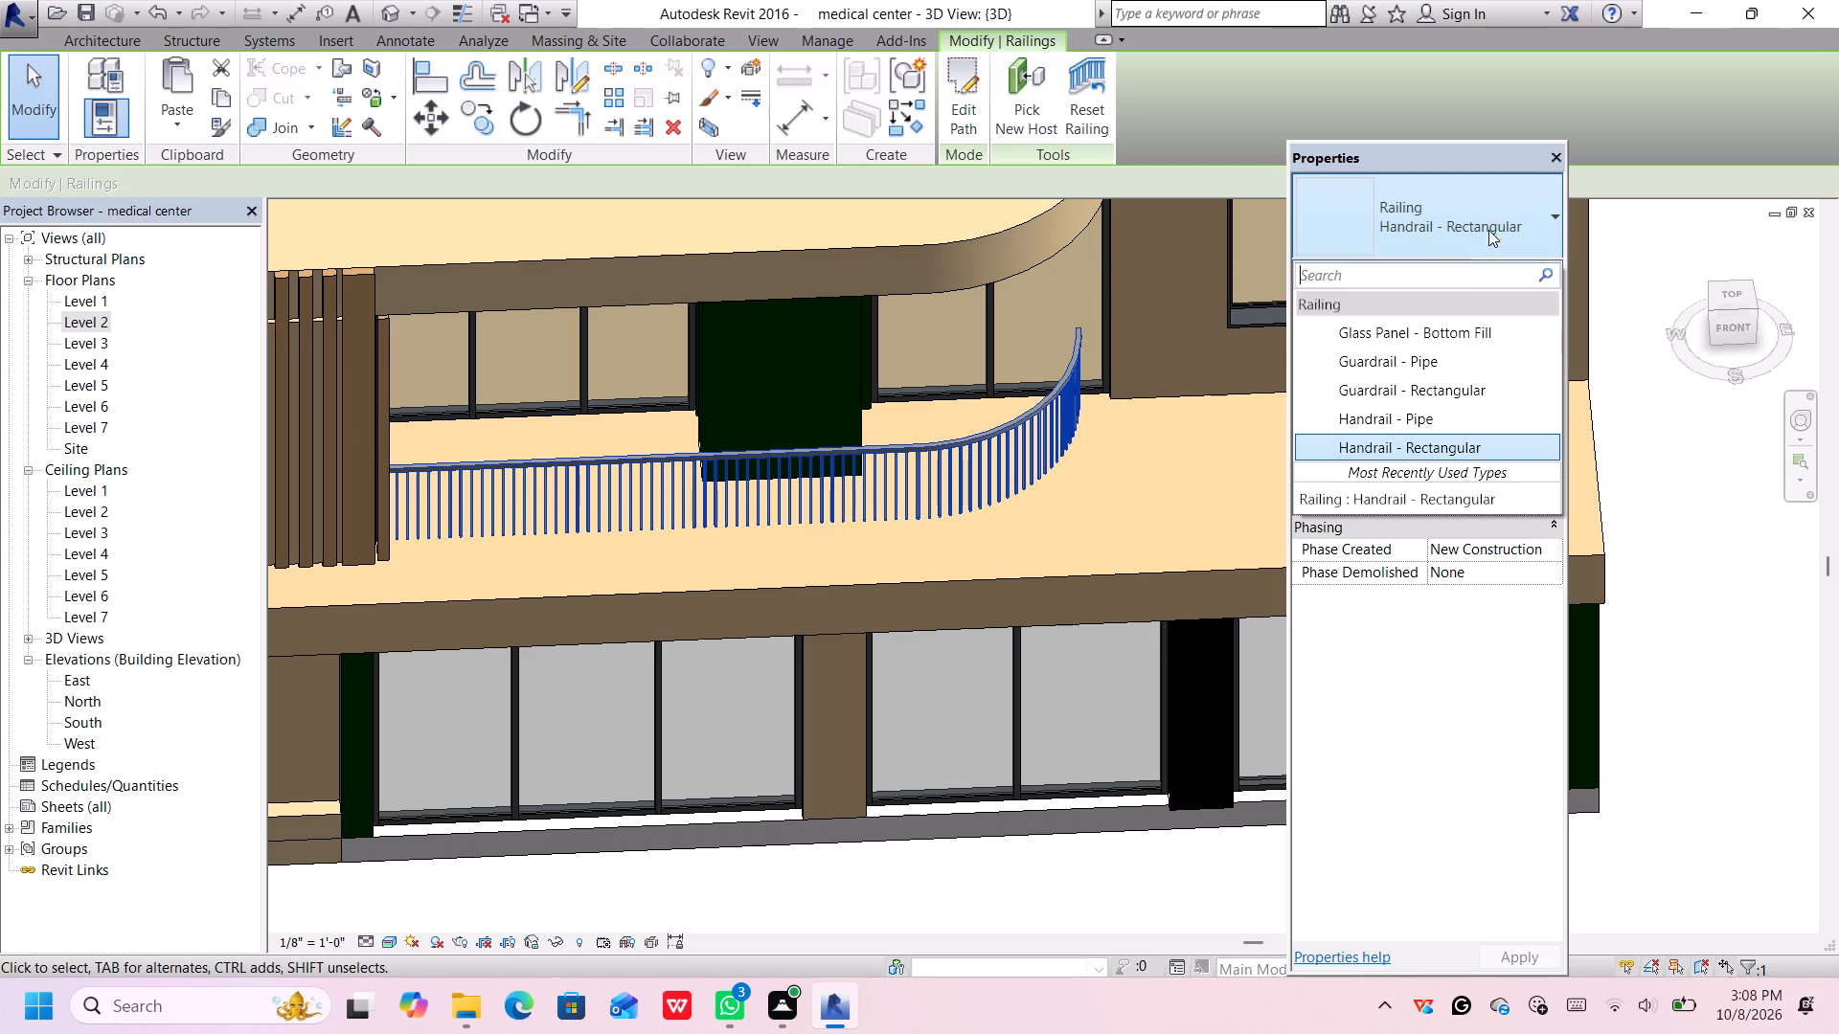
left_click(1444, 337)
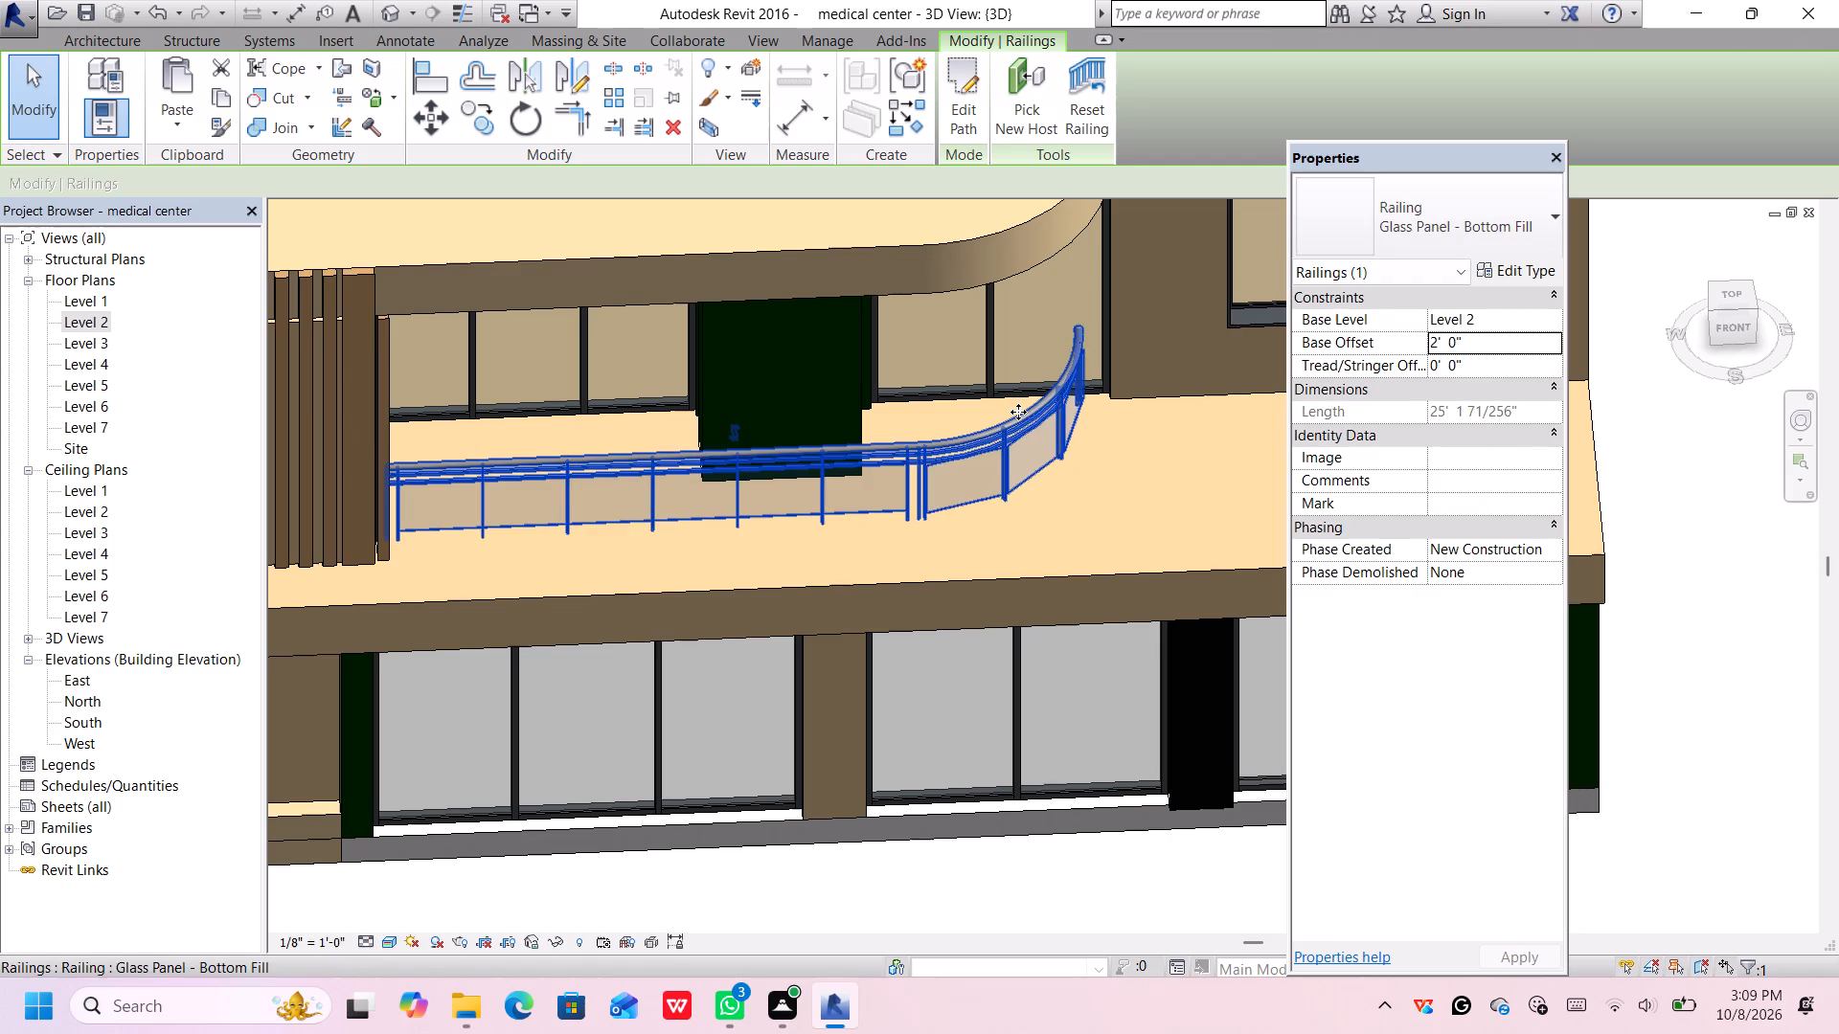
Nudge the glass railing six increments away from the brick fins, towards the wall at its curved end.
key("Right")
key("Right")
key("Right")
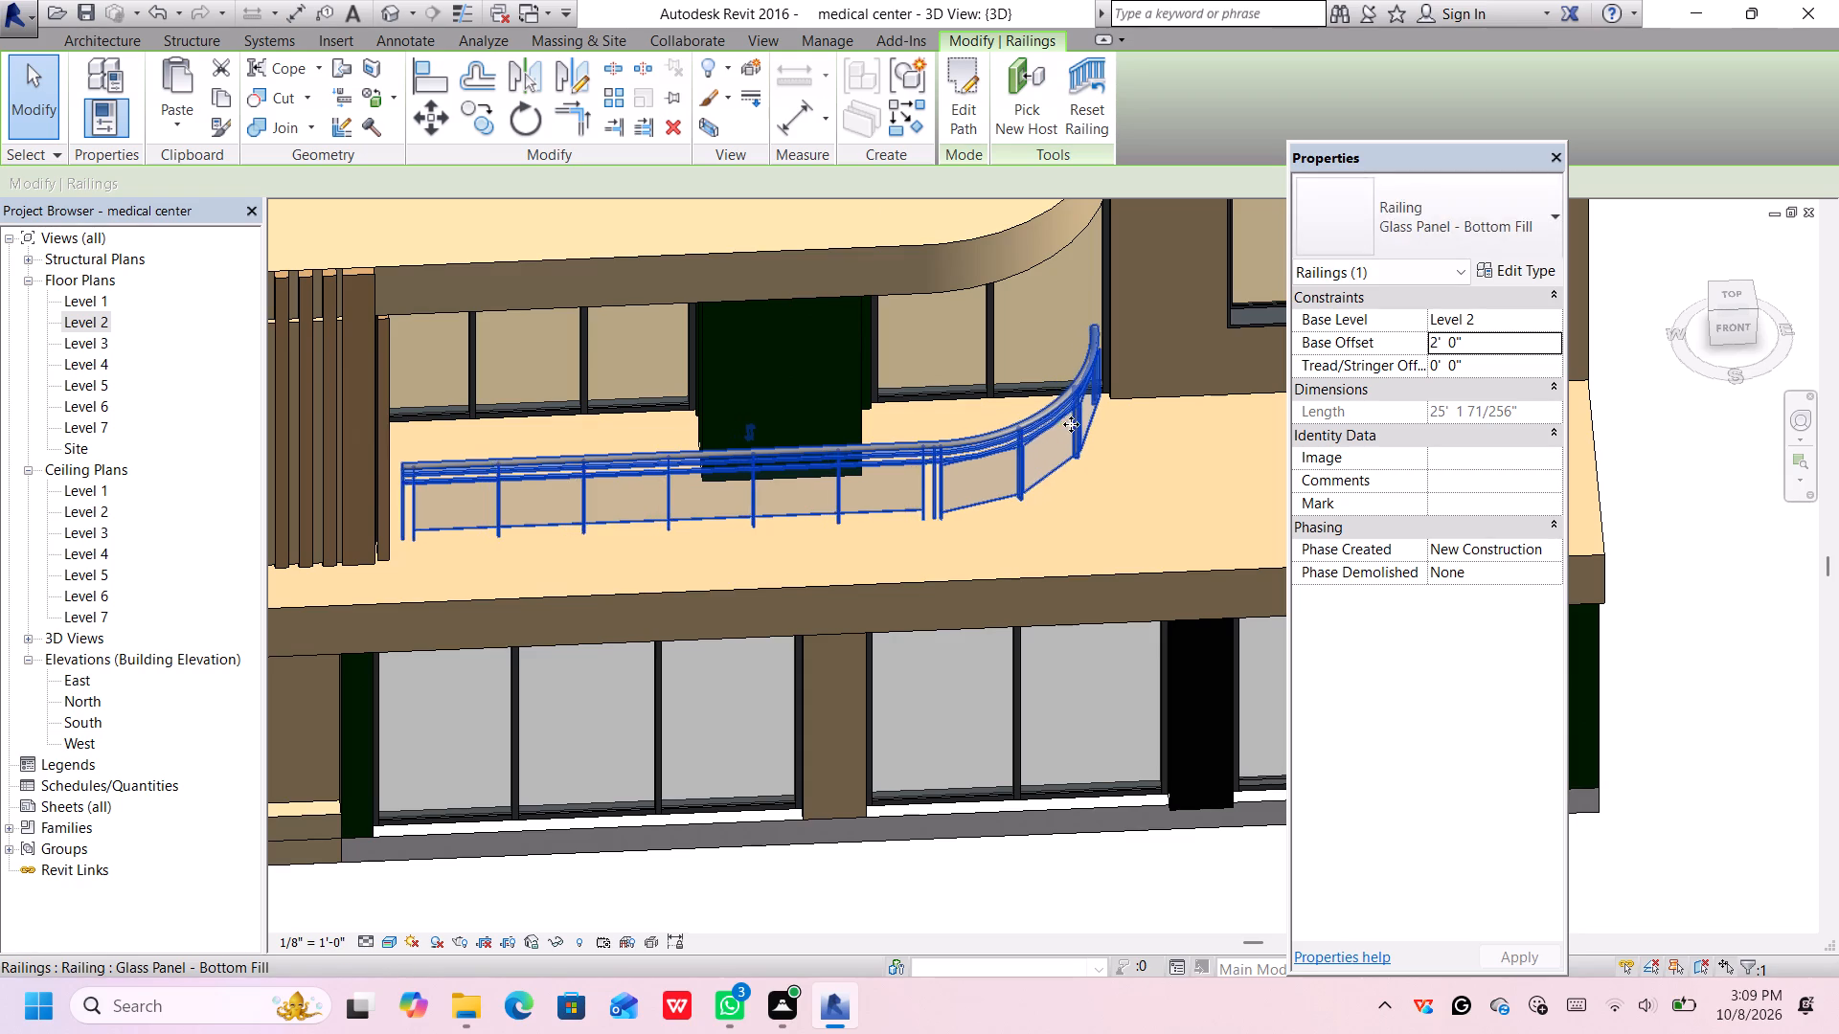
key("Right")
key("Right")
key("Right")
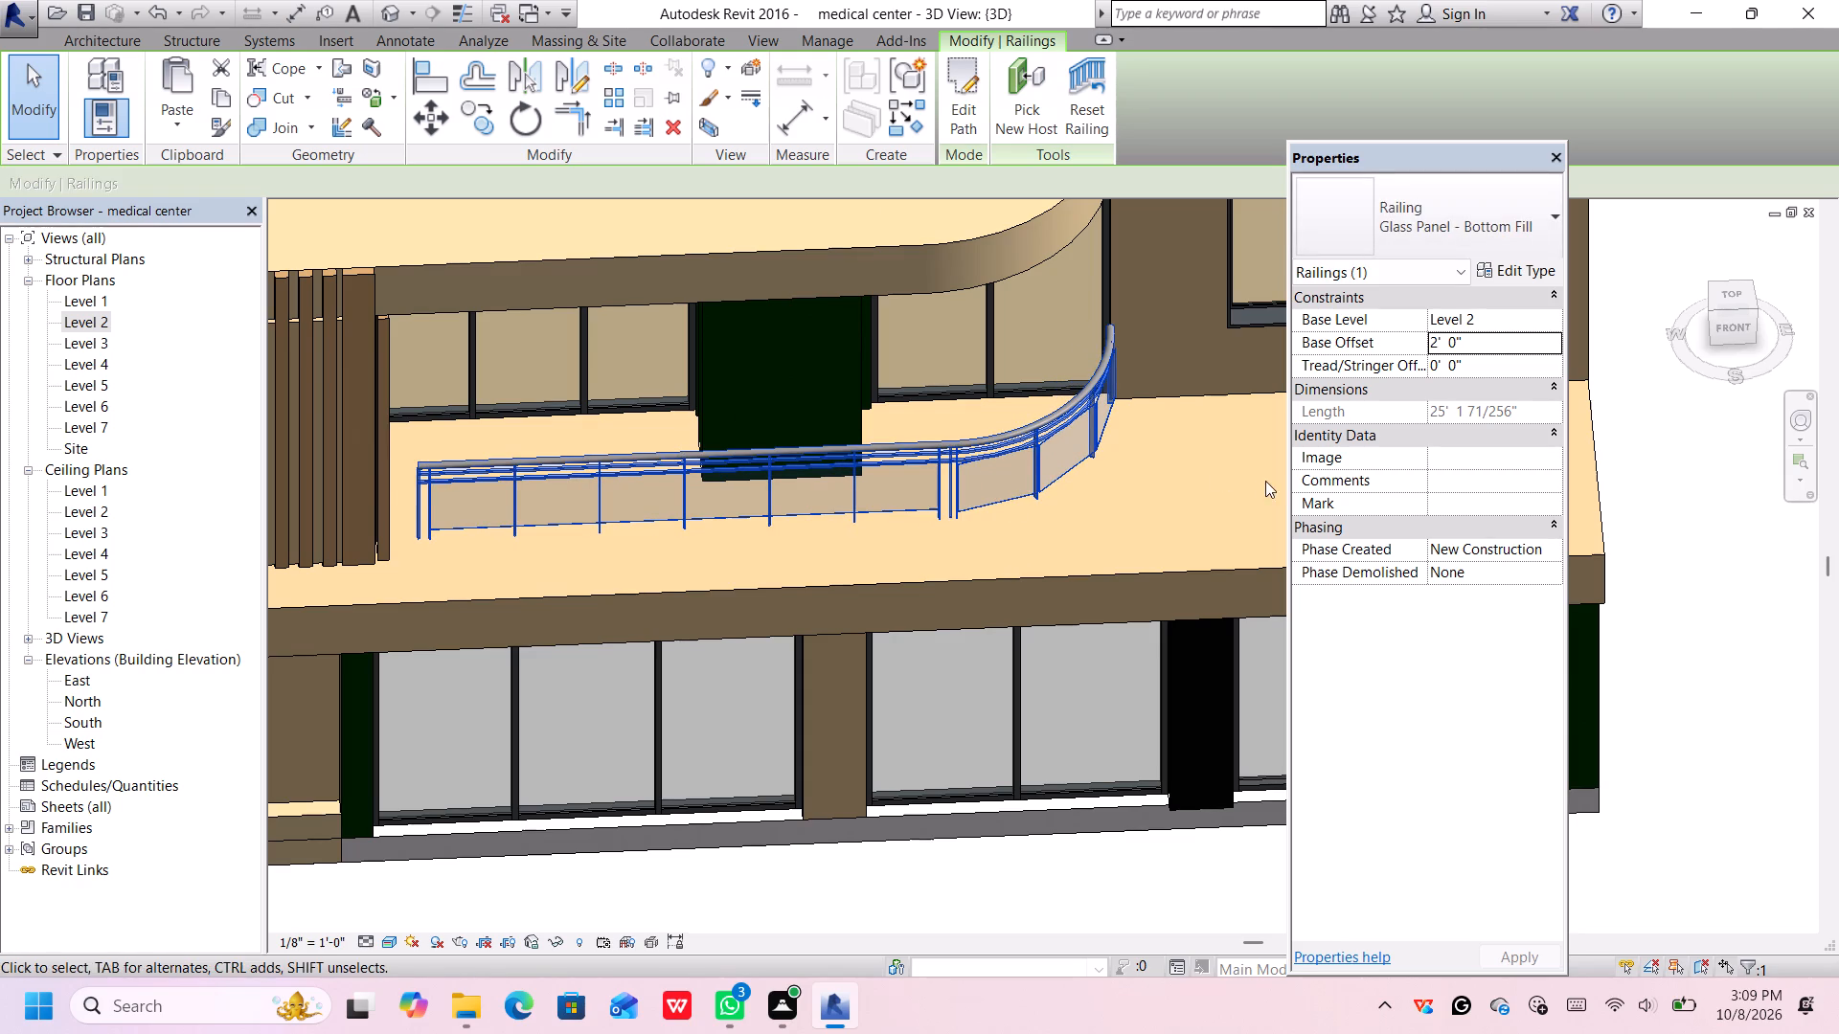
middle_click_drag(1123, 573, 1100, 529)
scroll(1104, 517, "down", 5)
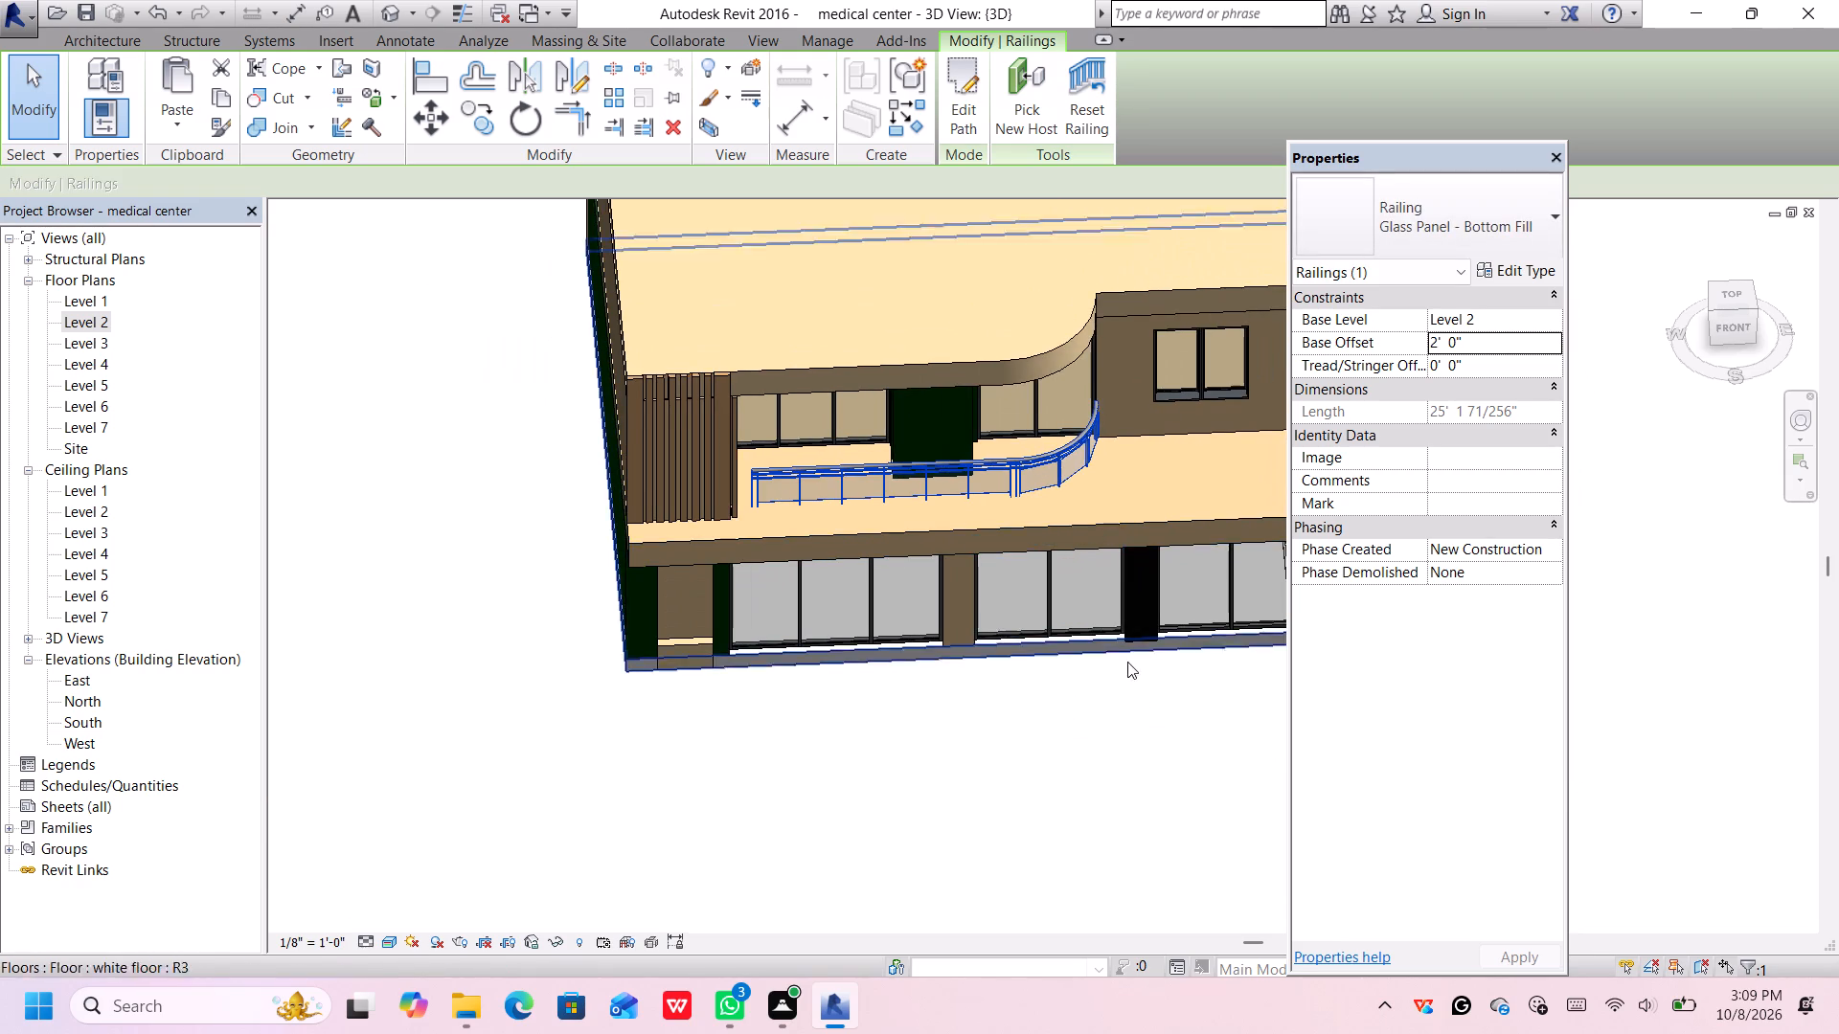
middle_click_drag(1127, 664, 1061, 620)
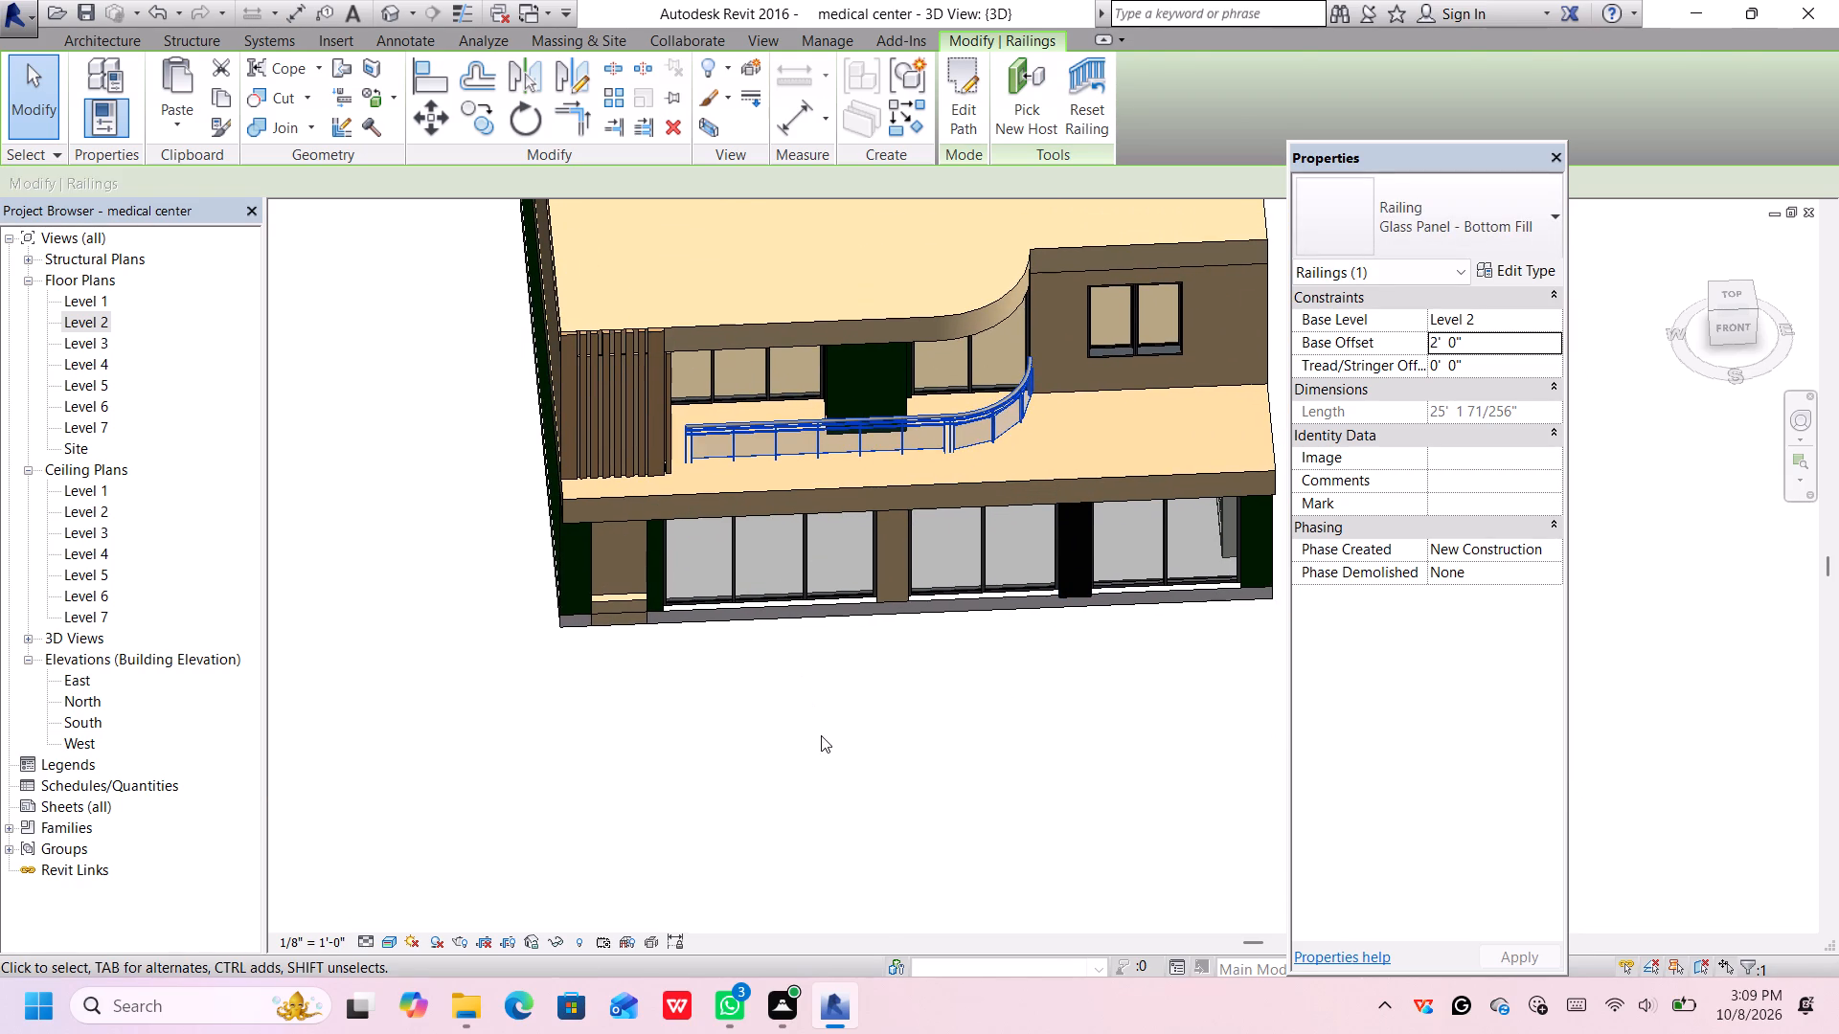
left_click(823, 737)
Start an architectural floor boundary sketch of the wall design type on Level 1, working from the top view.
middle_click_drag(965, 711, 914, 725)
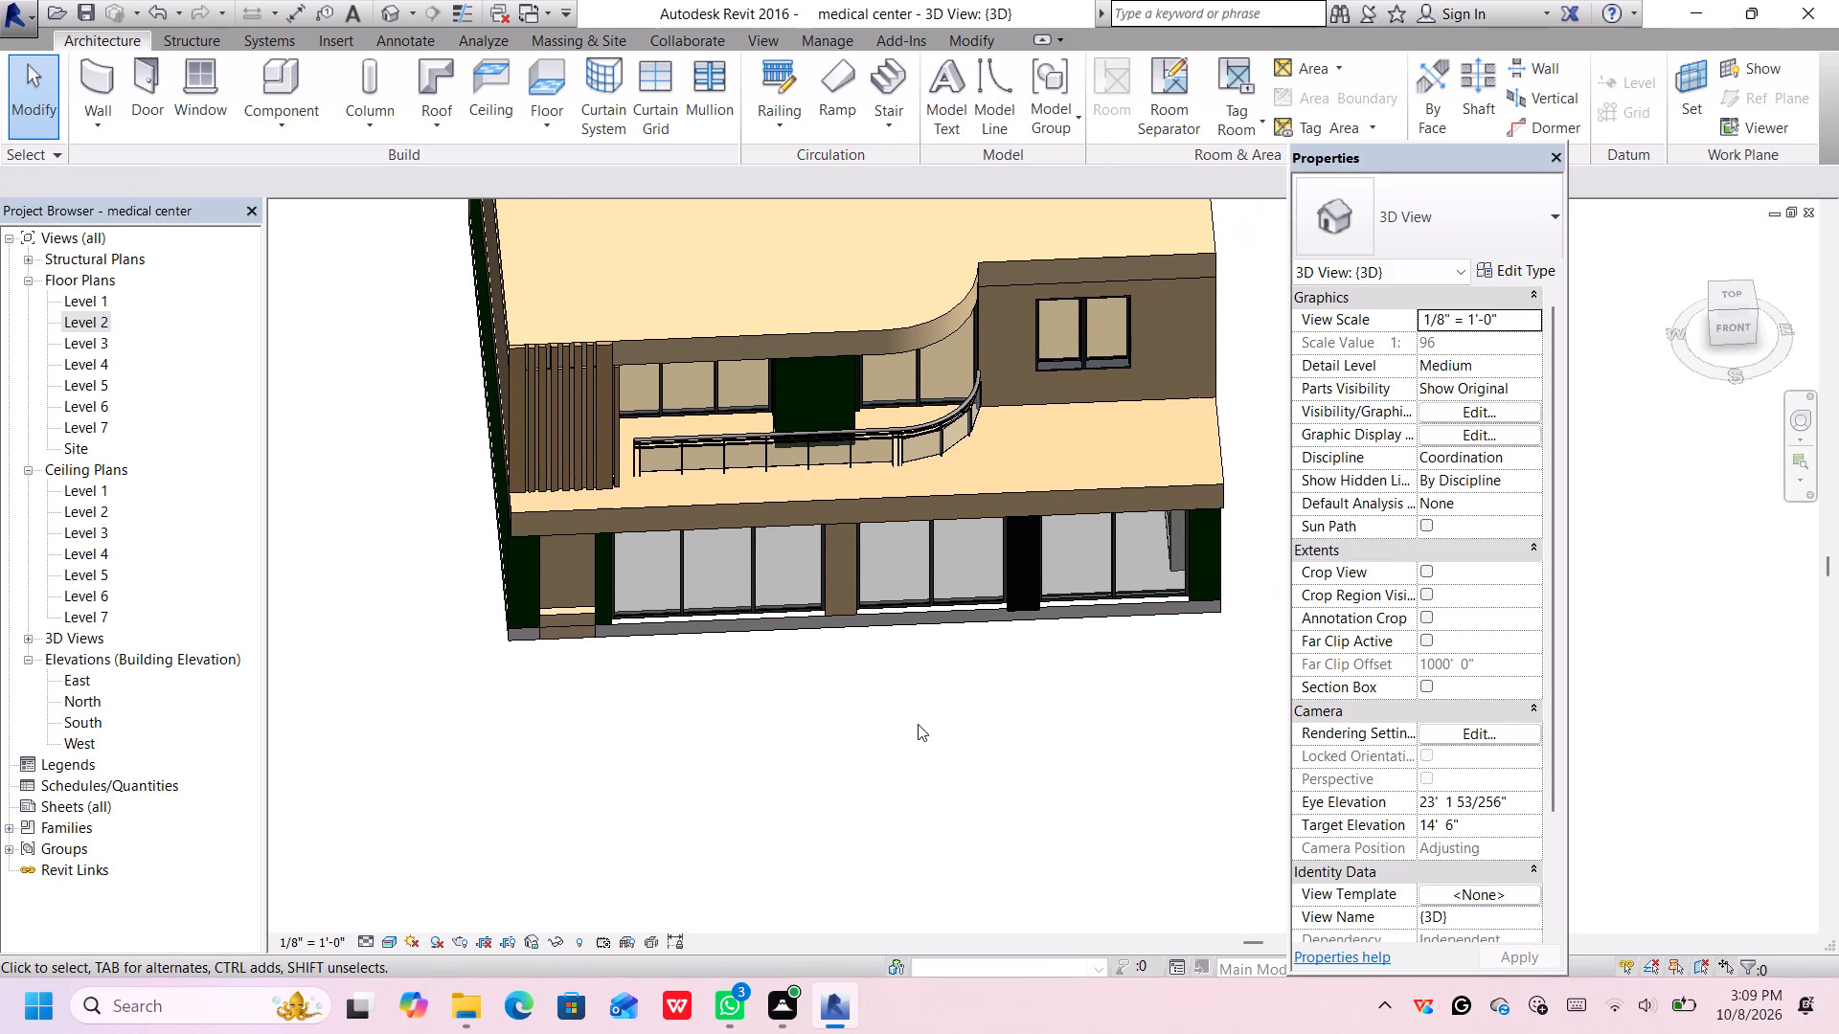
scroll(1064, 634, "down", 2)
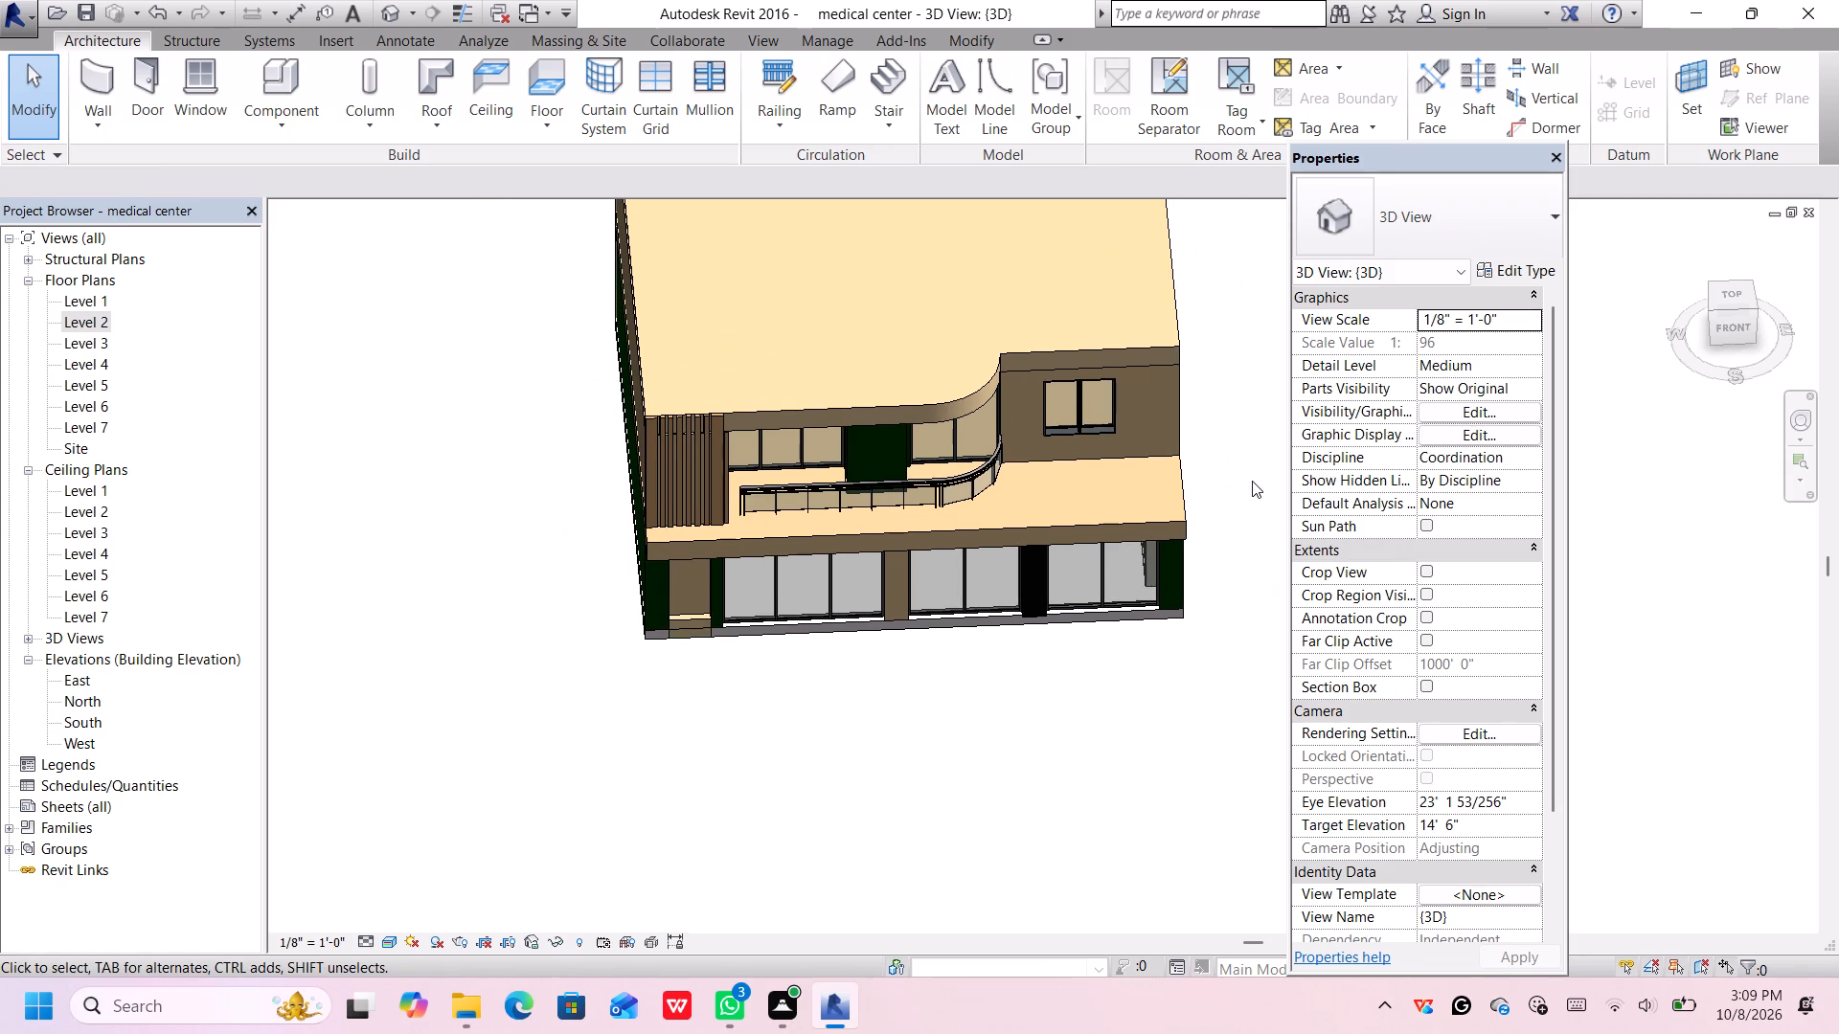
middle_click_drag(1222, 527, 1186, 549)
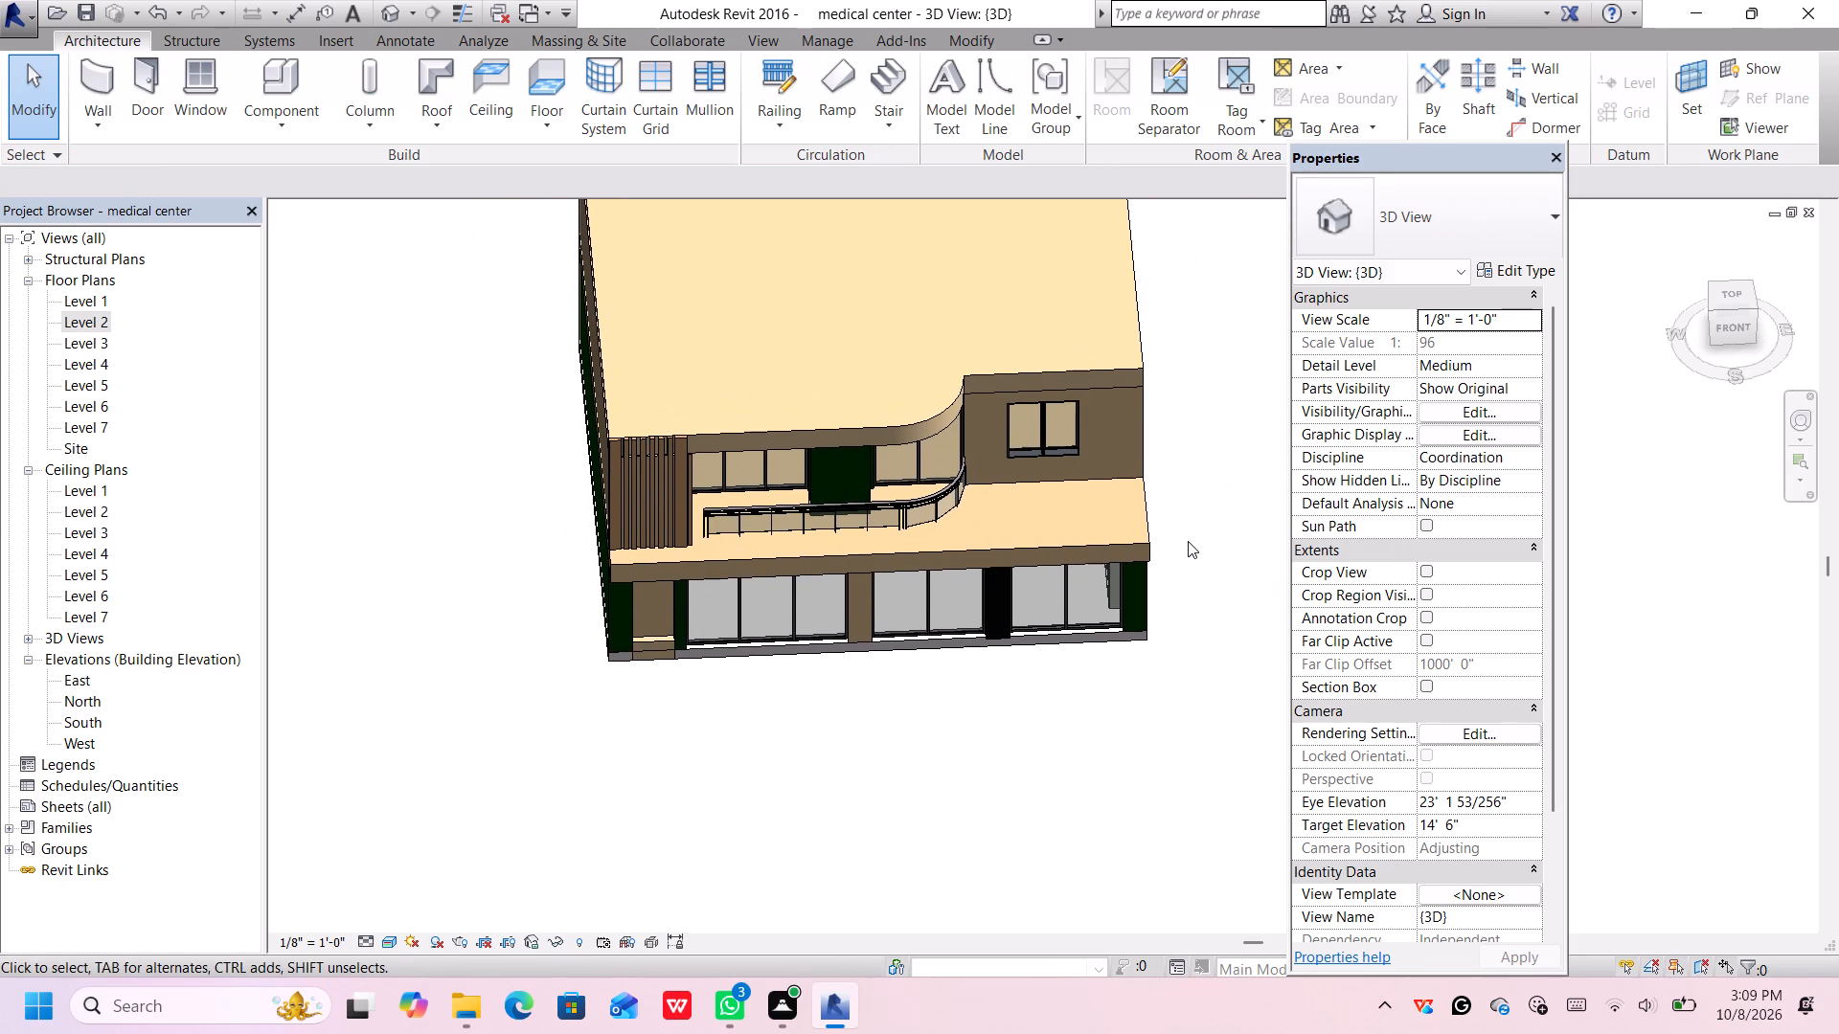
middle_click_drag(1182, 460, 1171, 508)
left_click(1727, 295)
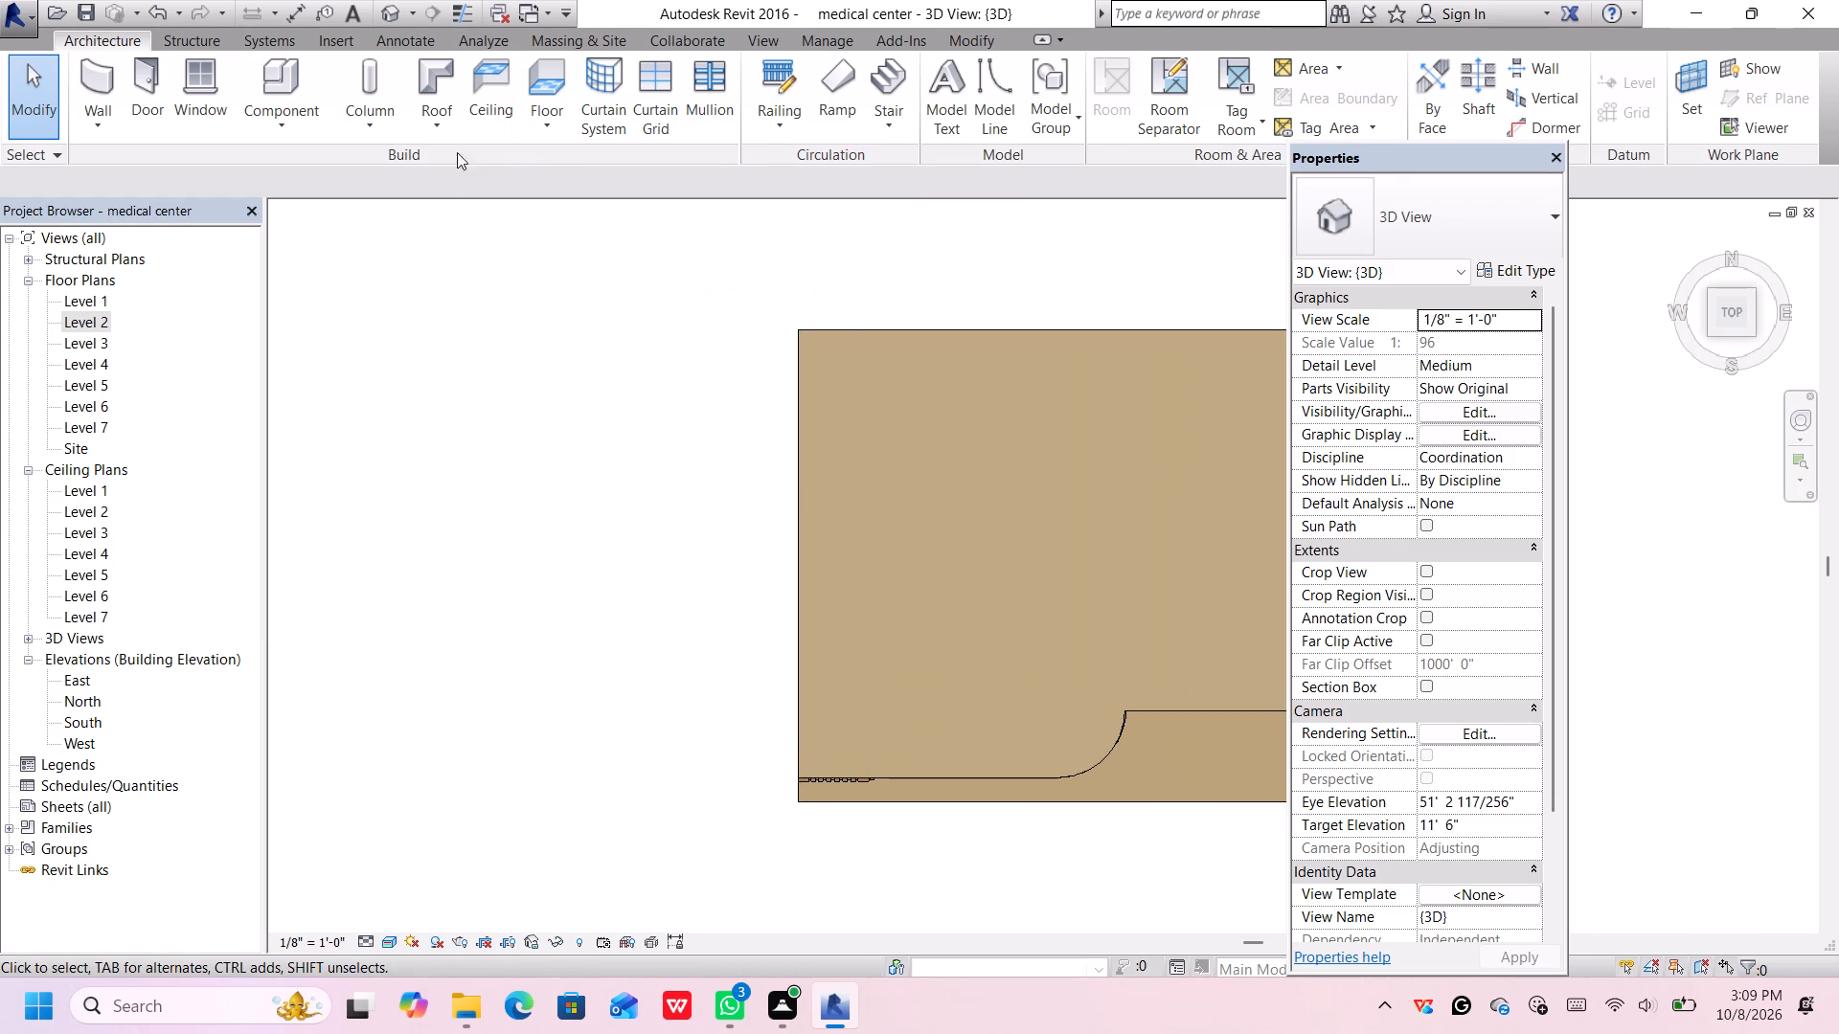
middle_click_drag(808, 350, 451, 364)
middle_click(451, 364)
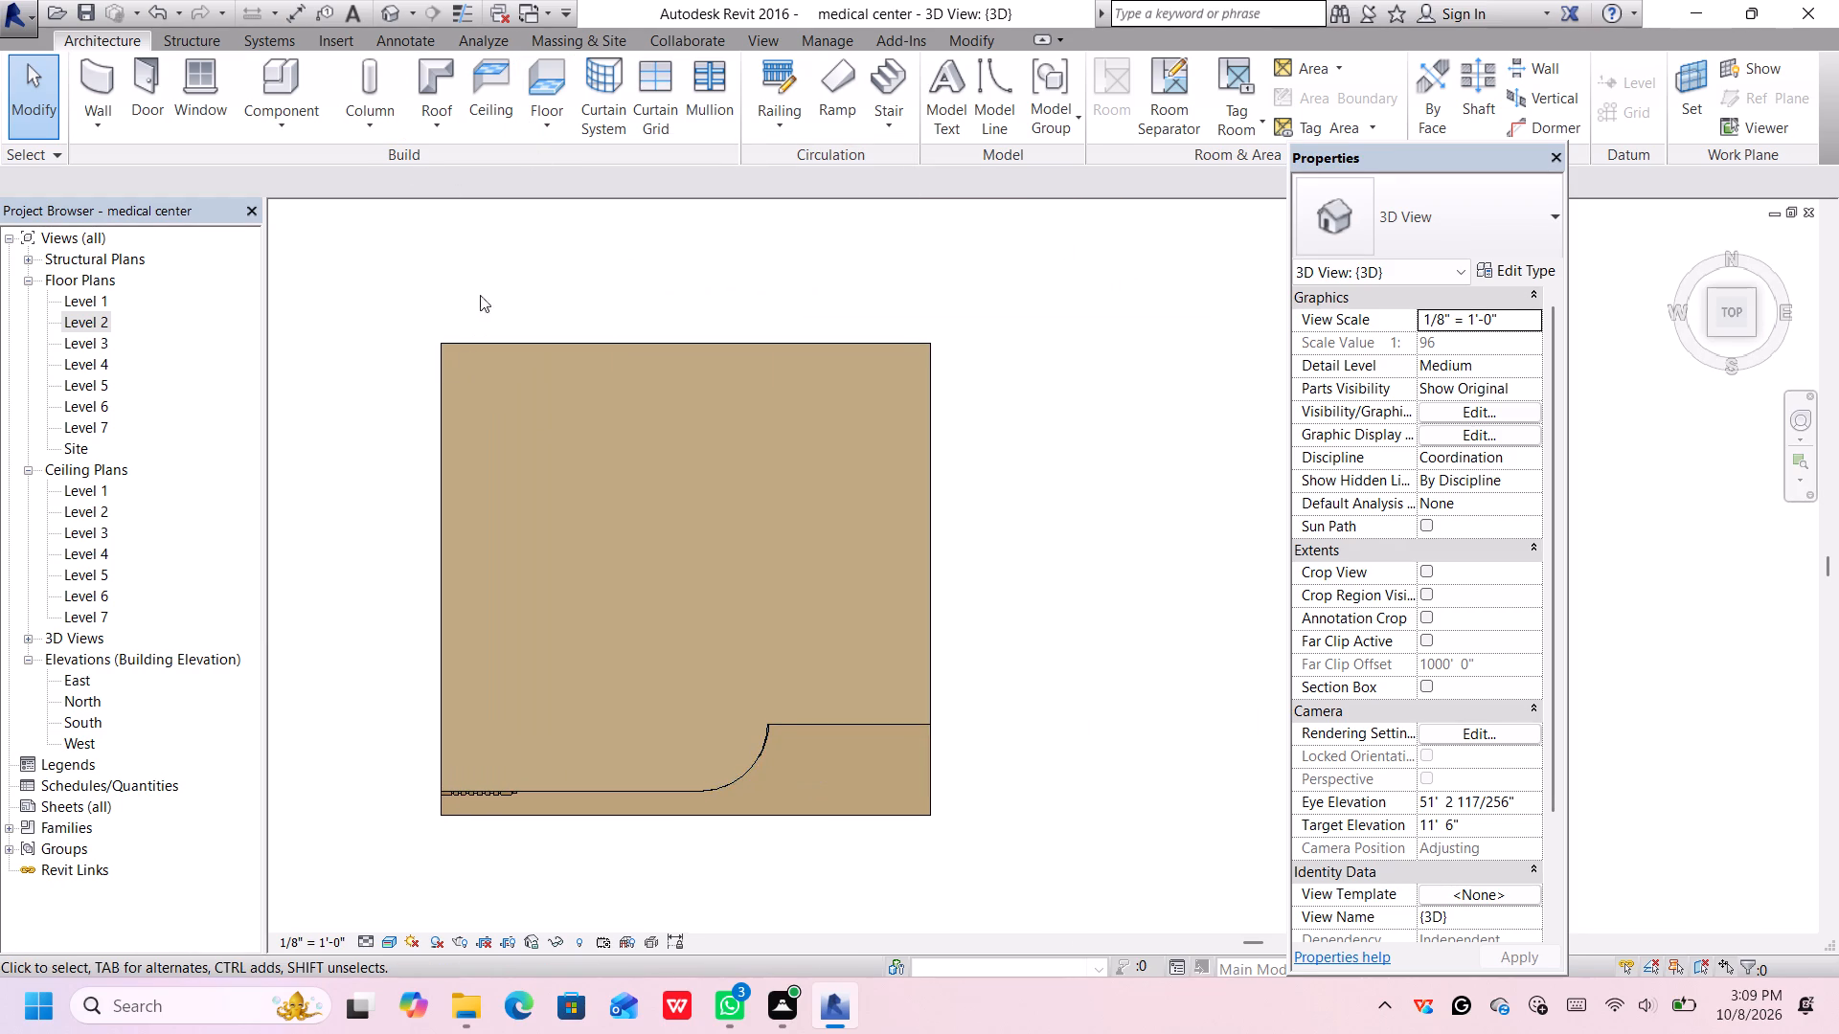
left_click(542, 119)
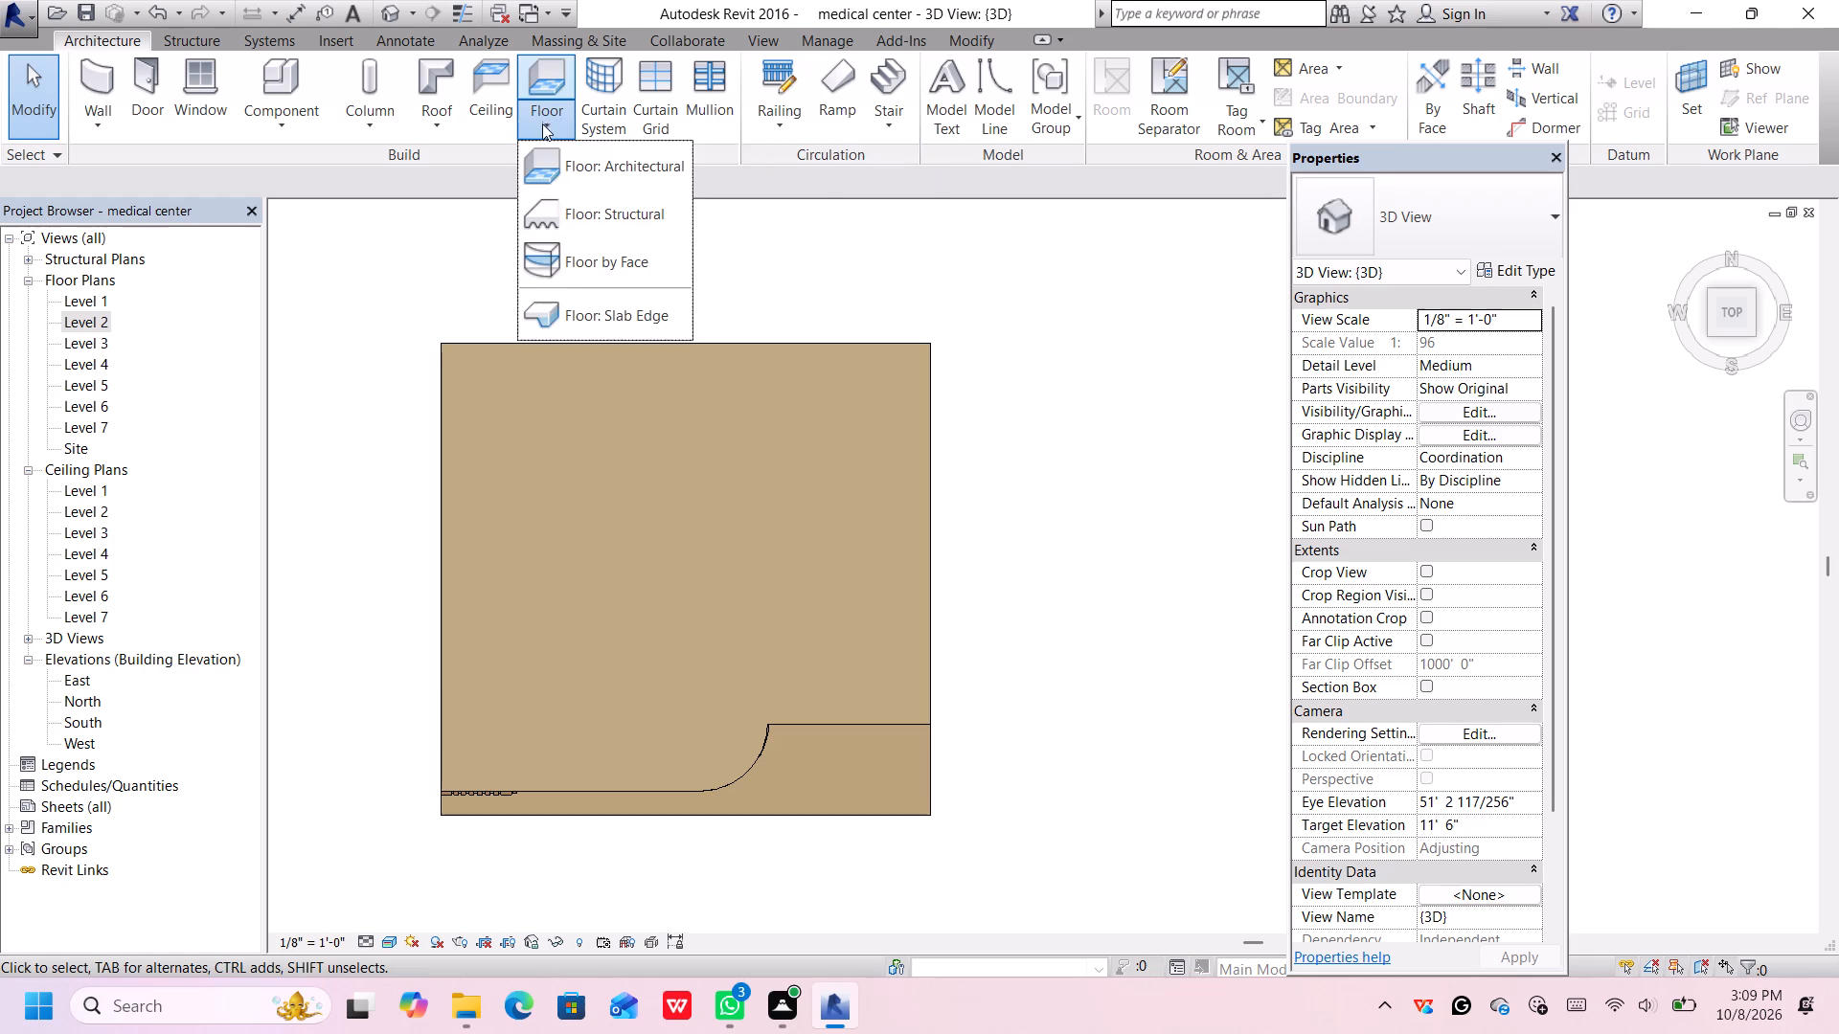
left_click(570, 159)
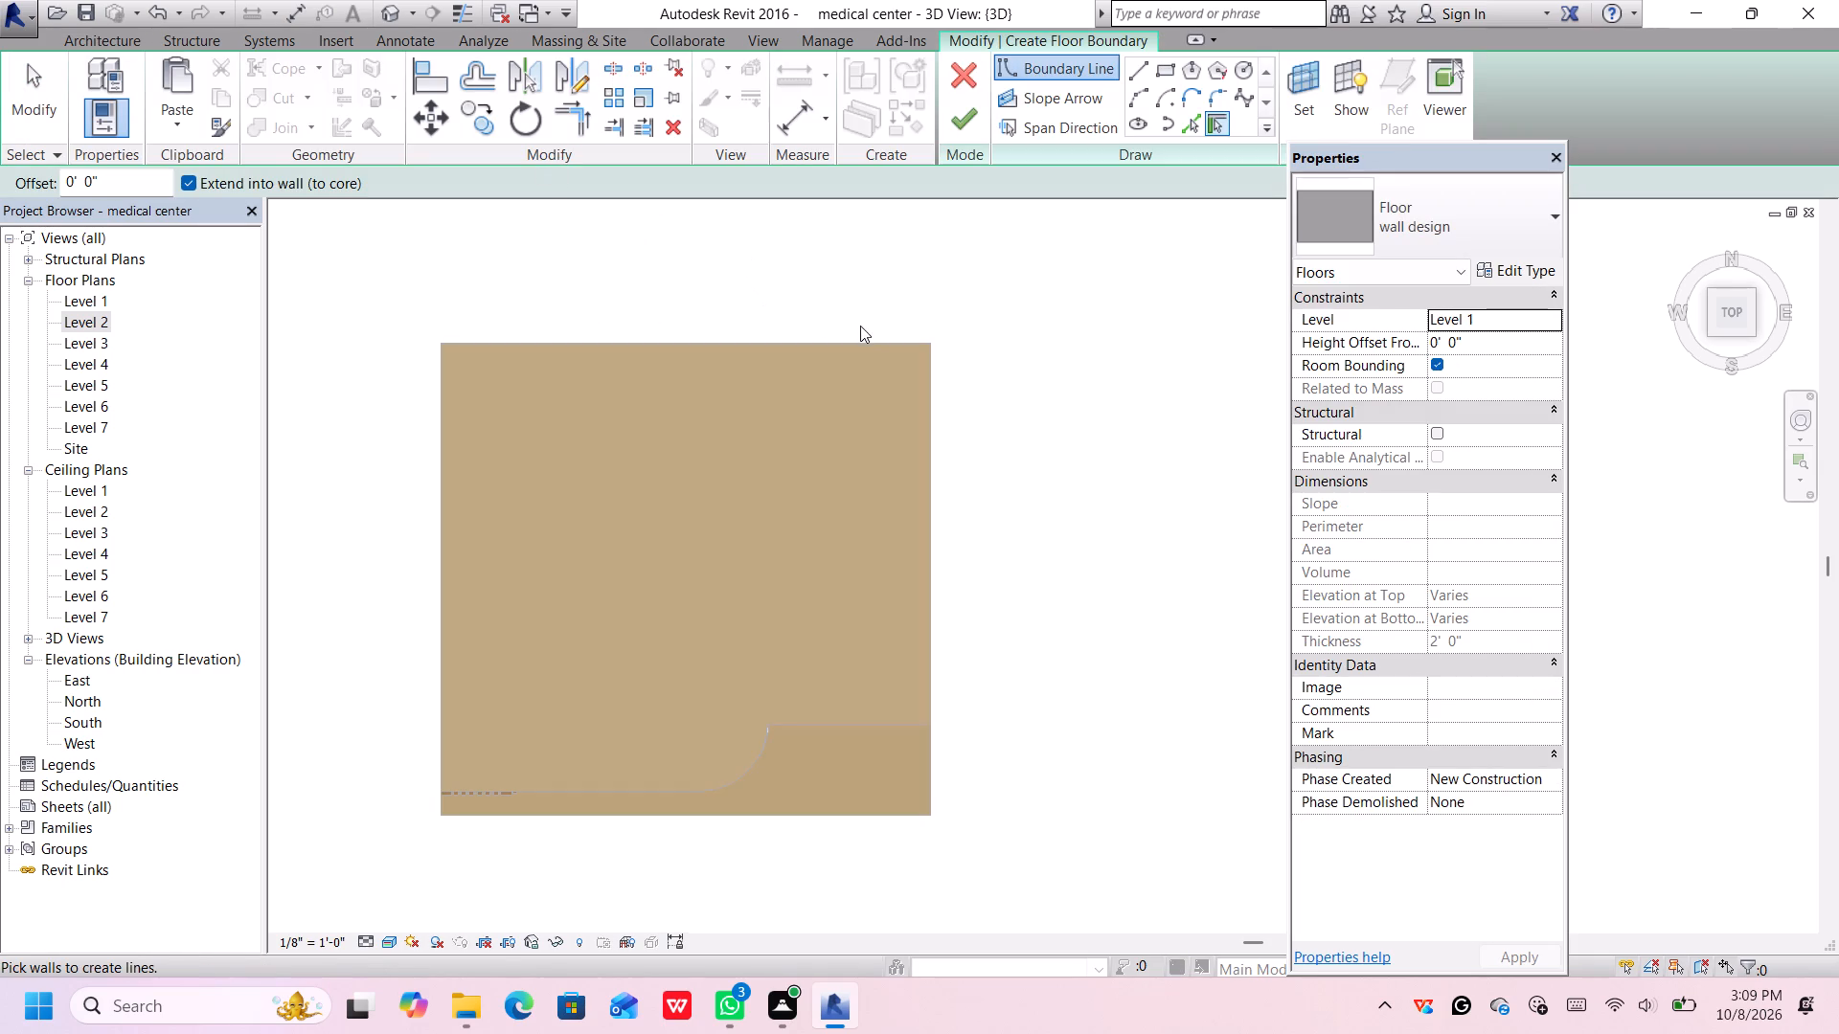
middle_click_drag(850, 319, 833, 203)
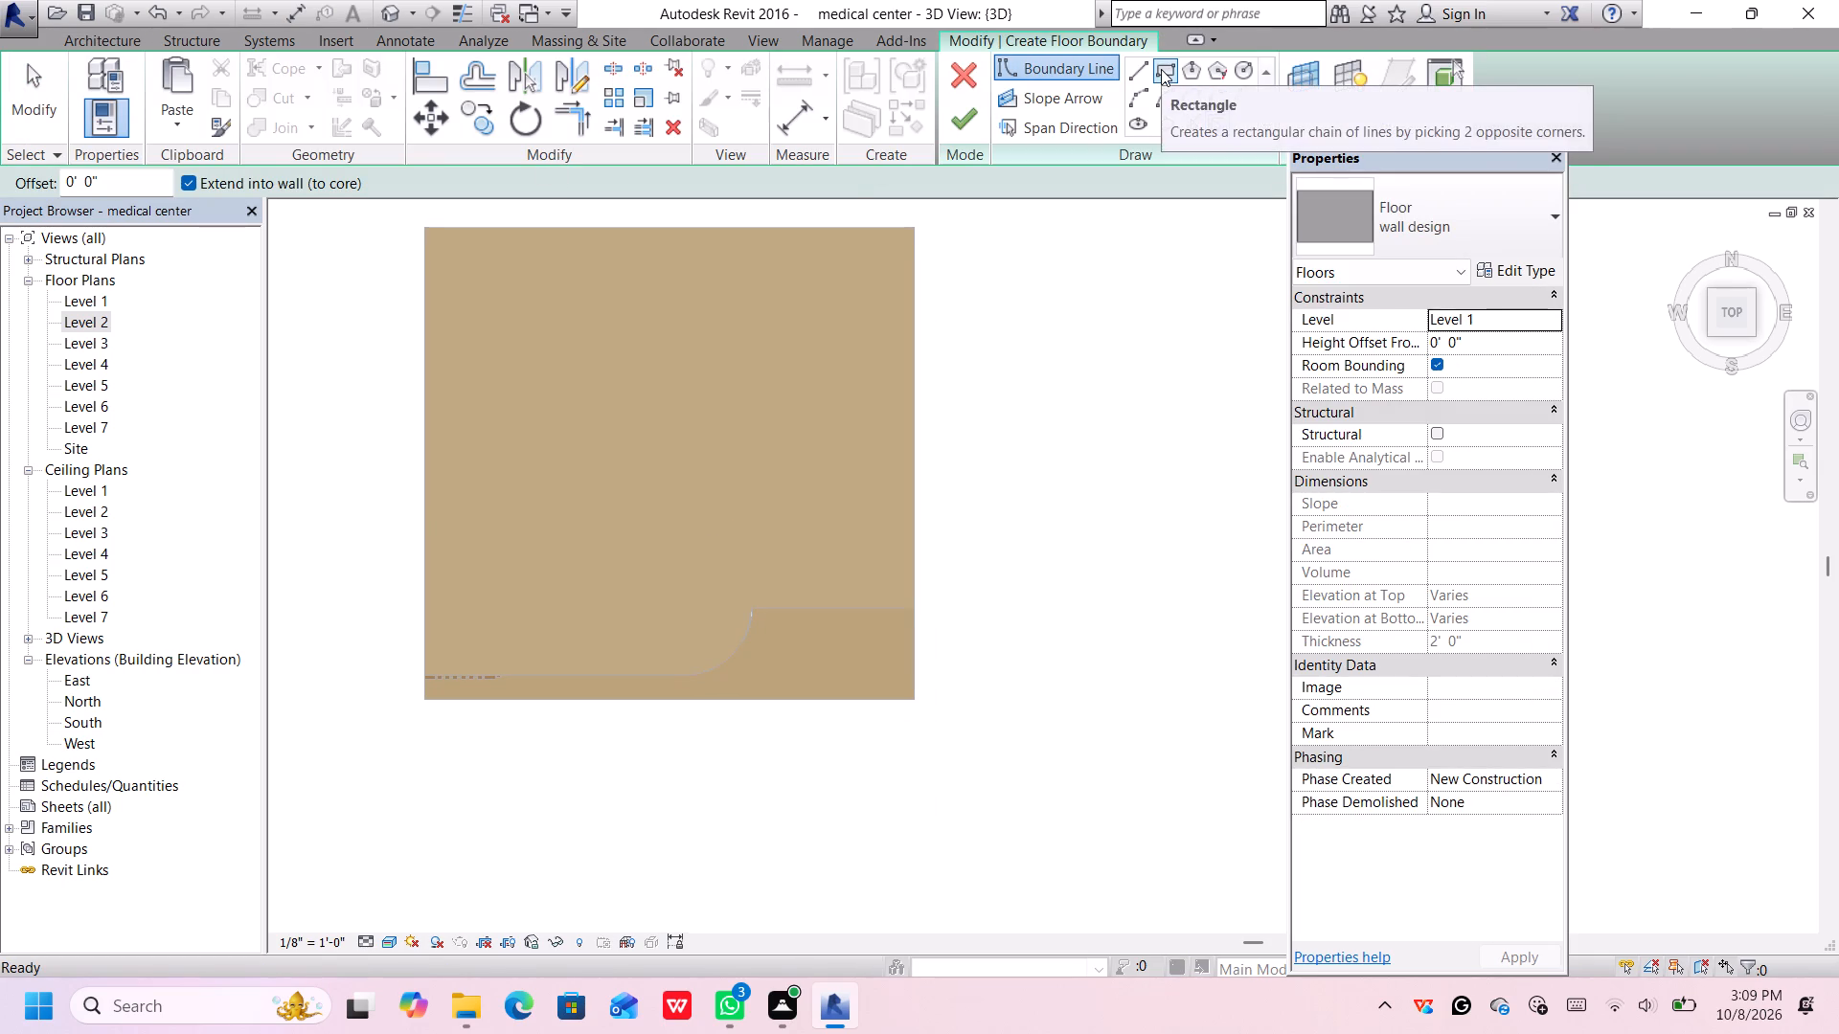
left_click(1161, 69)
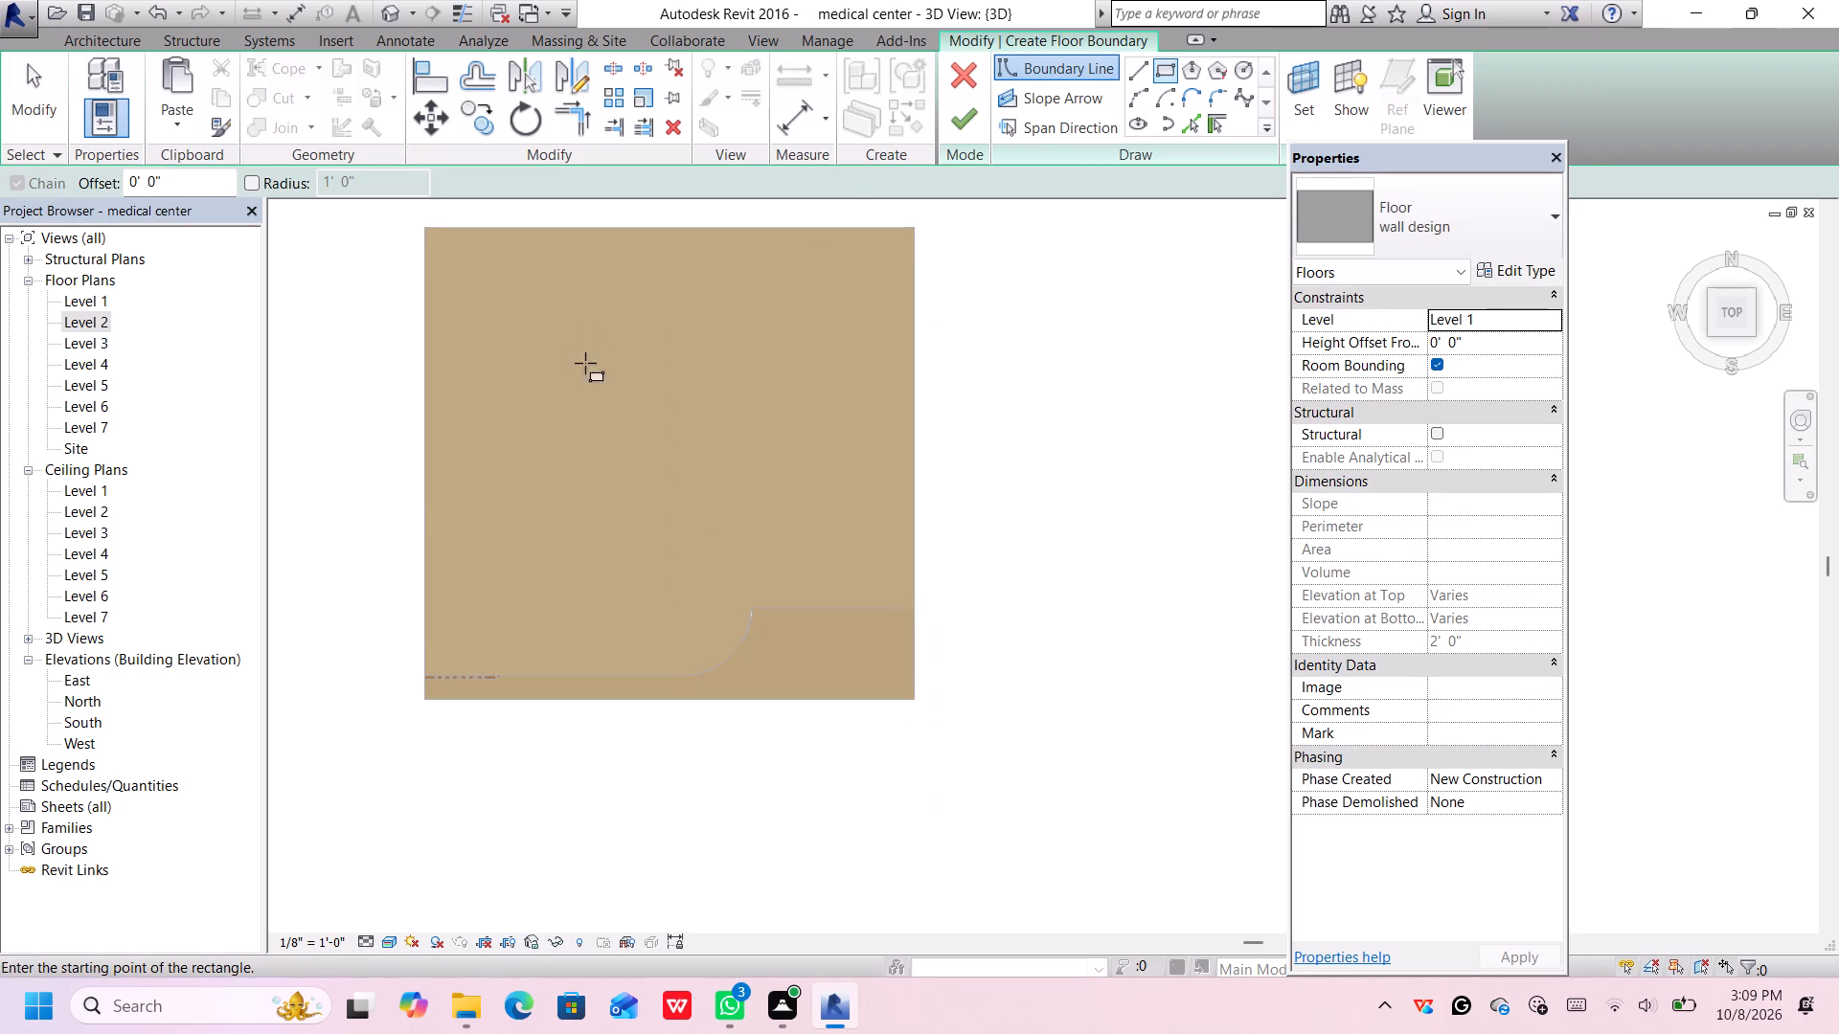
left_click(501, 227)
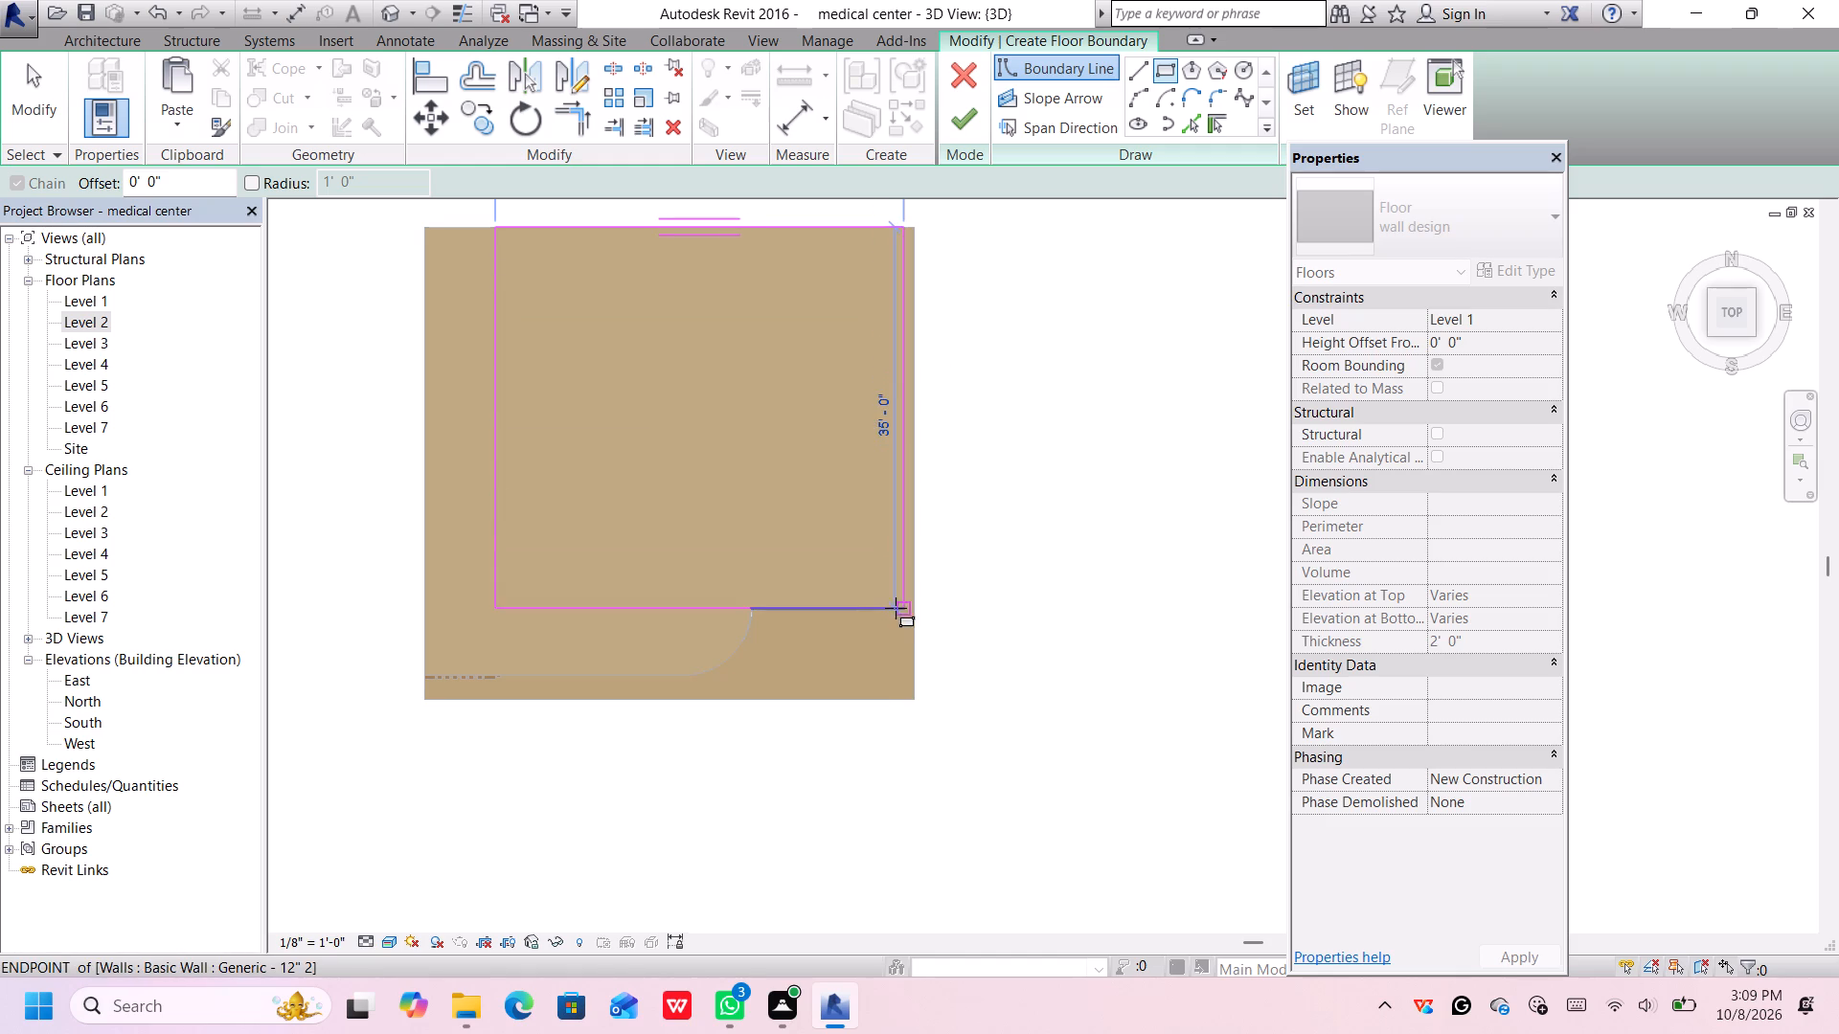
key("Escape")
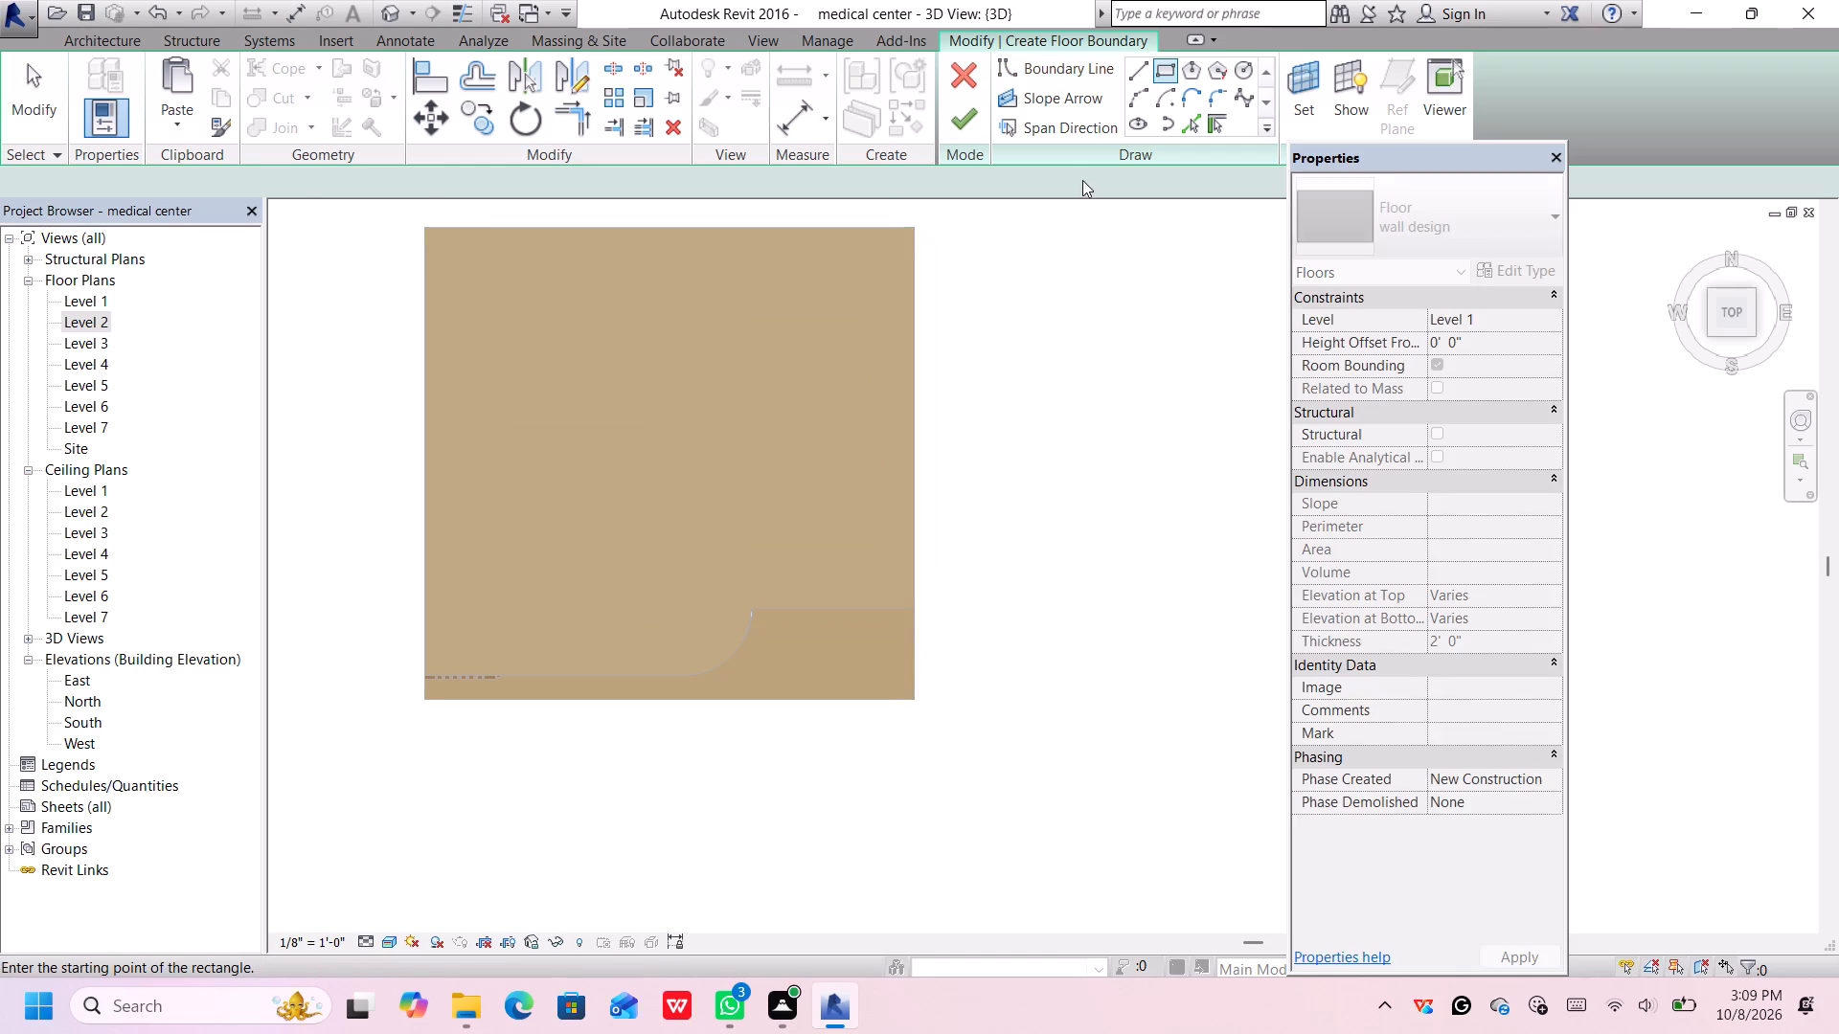
Draw boundary lines 38' 6" along the north edge, 35' 0" down the east edge and 15' 0" west to the curved corner.
left_click(1134, 67)
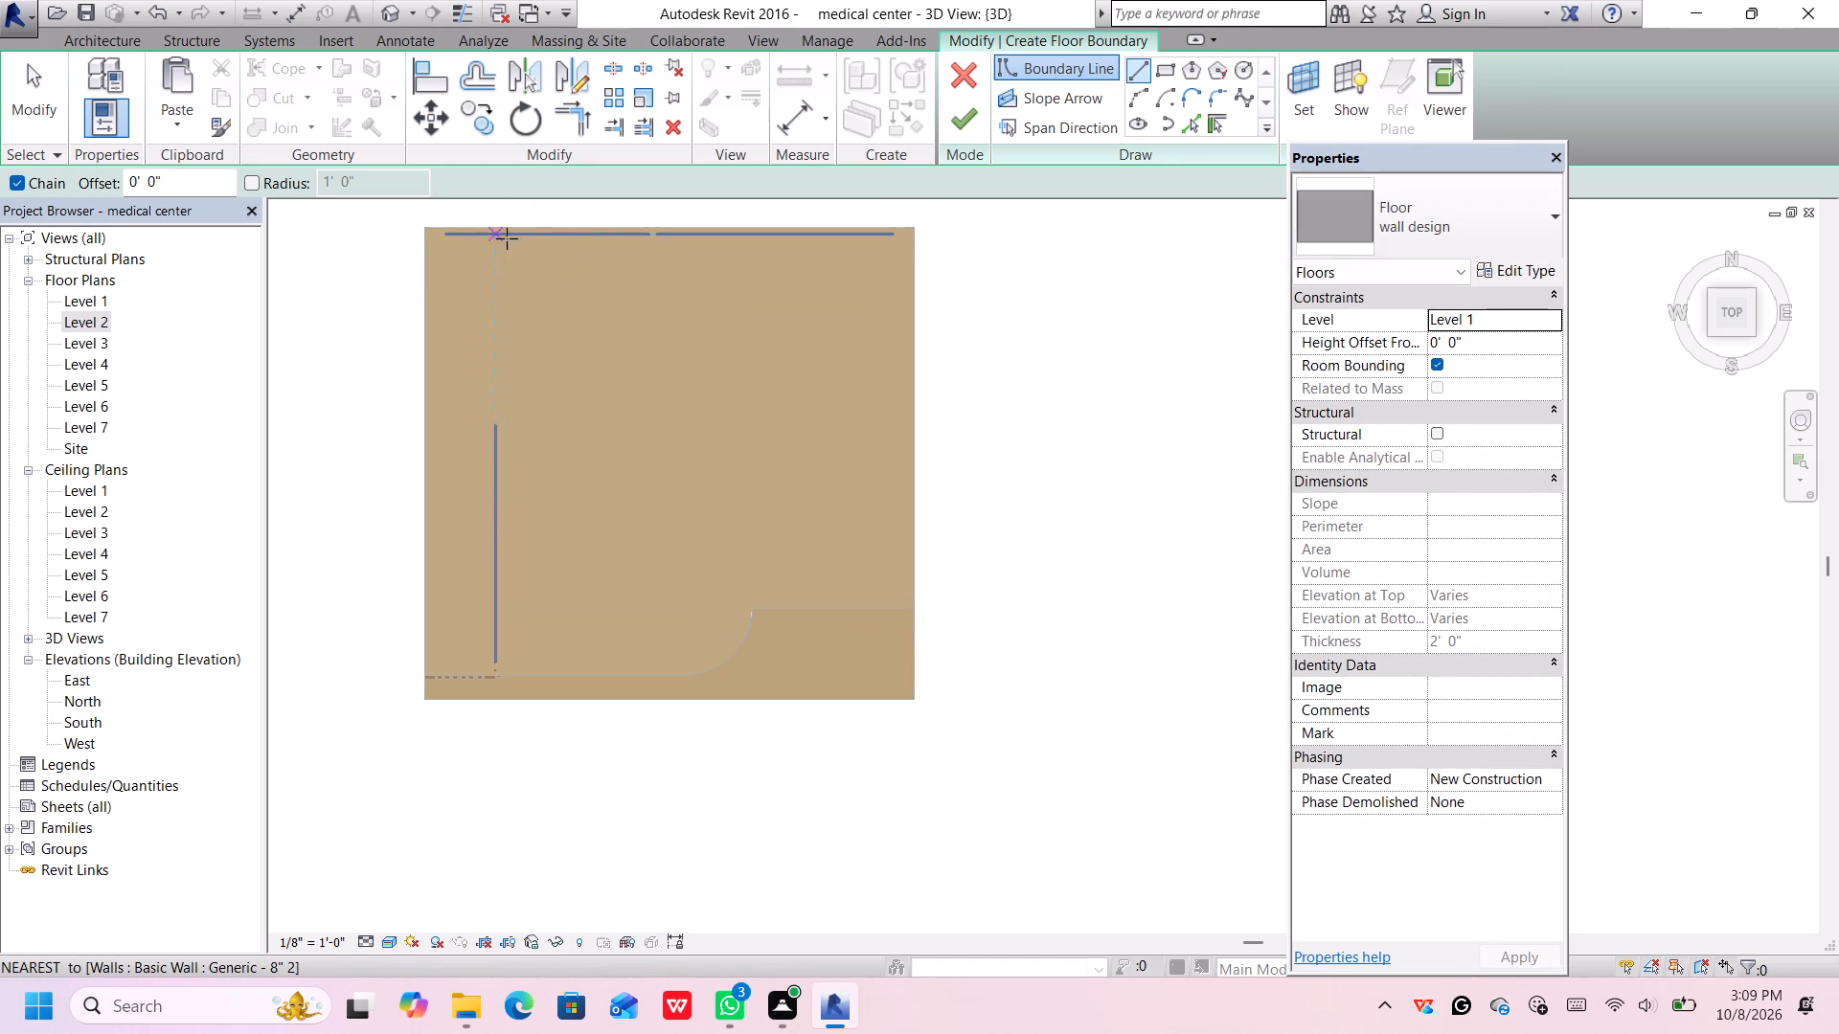
middle_click_drag(507, 240, 518, 304)
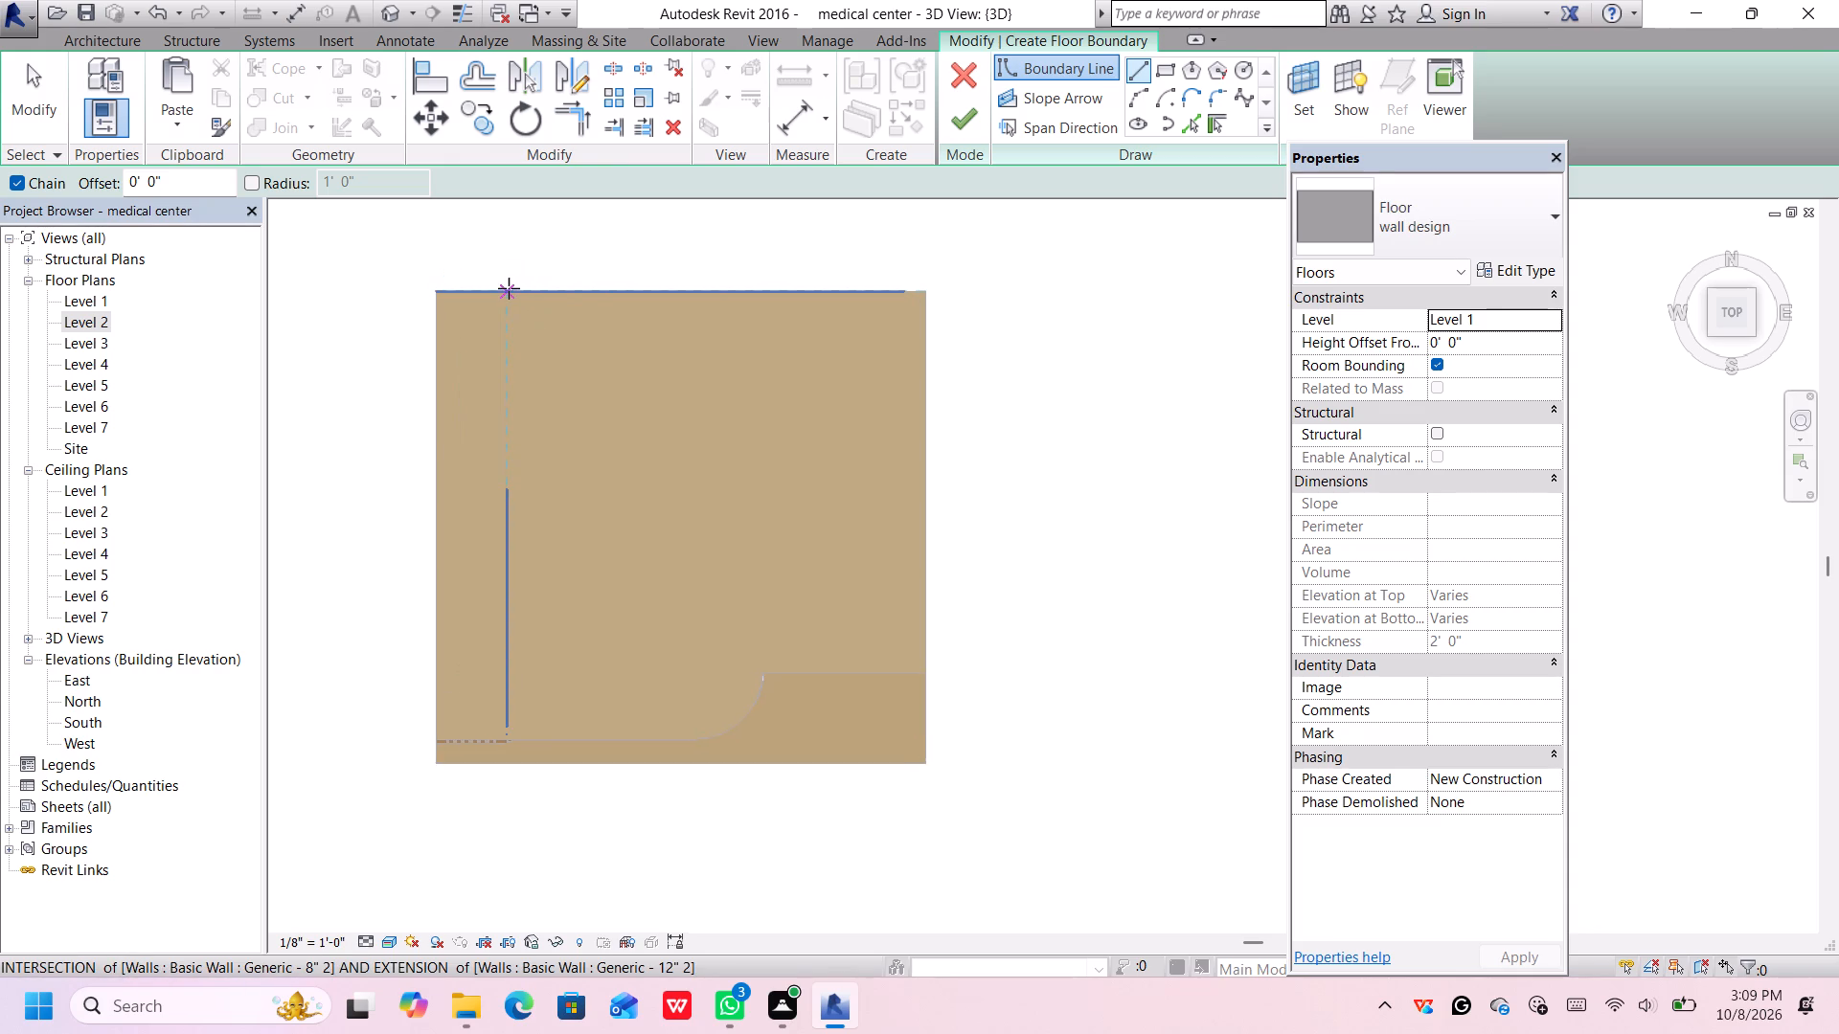
left_click(510, 287)
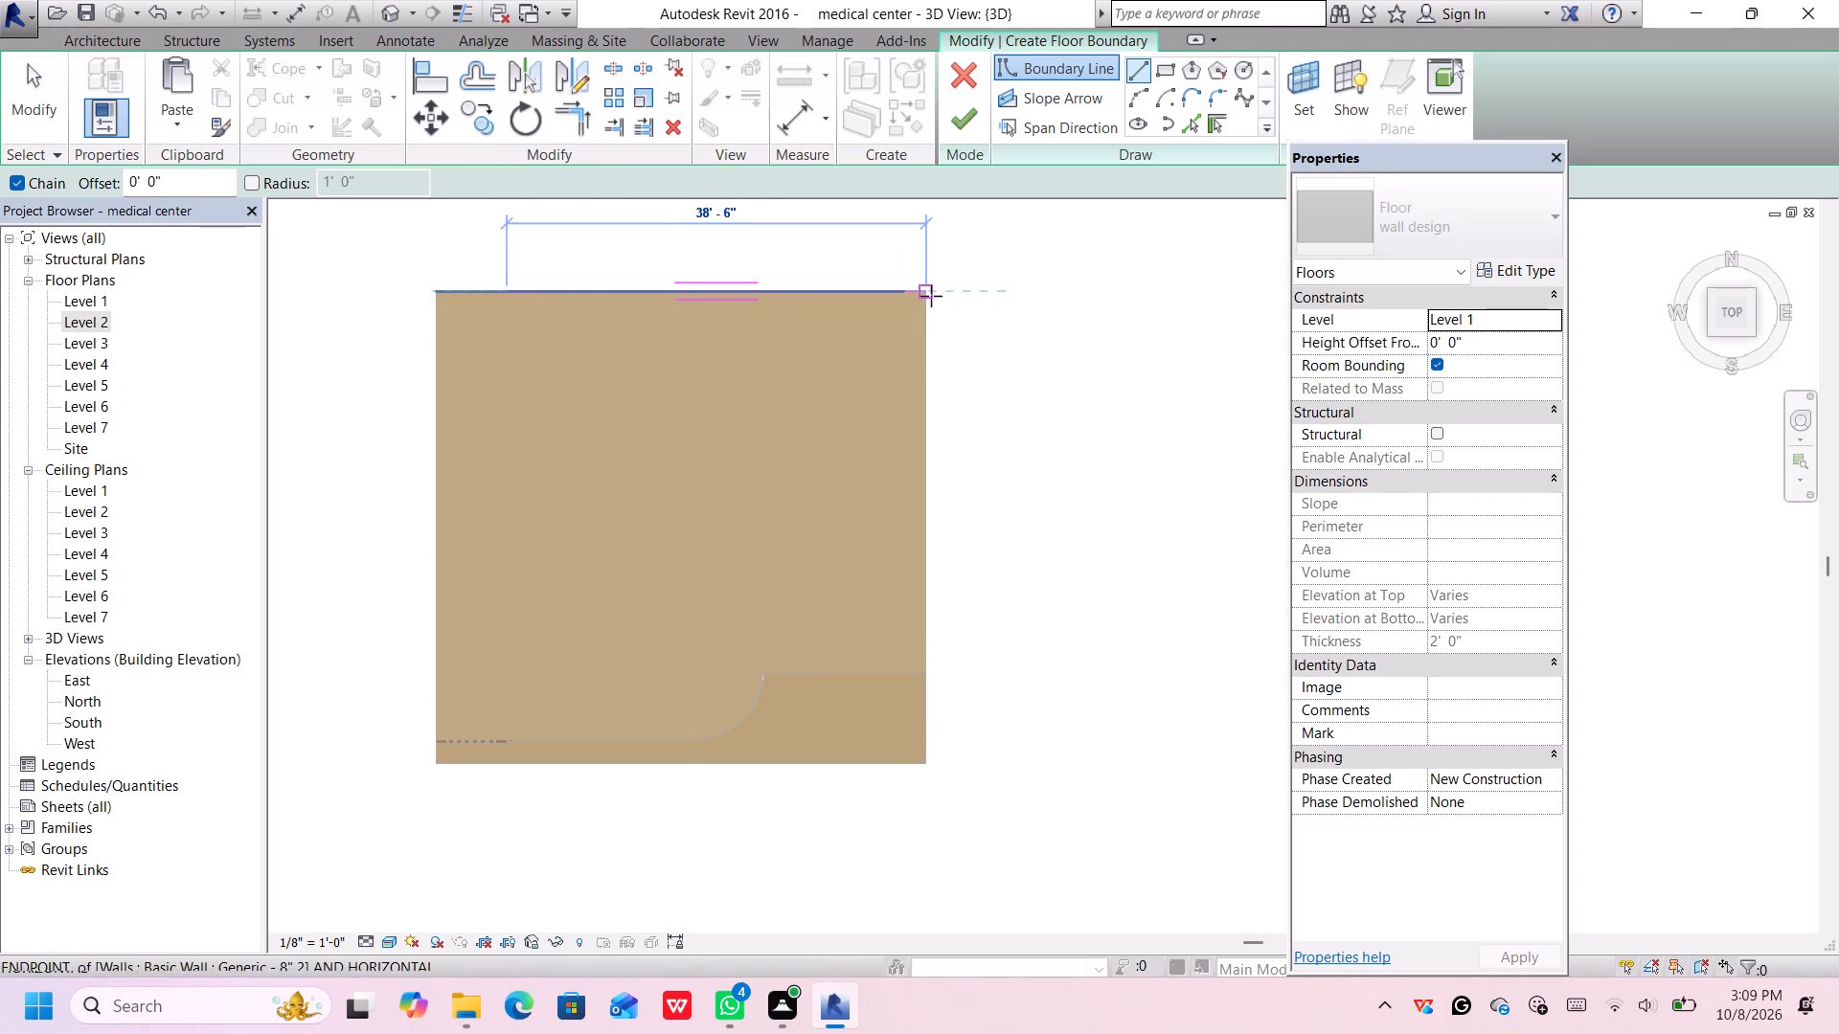
left_click(926, 296)
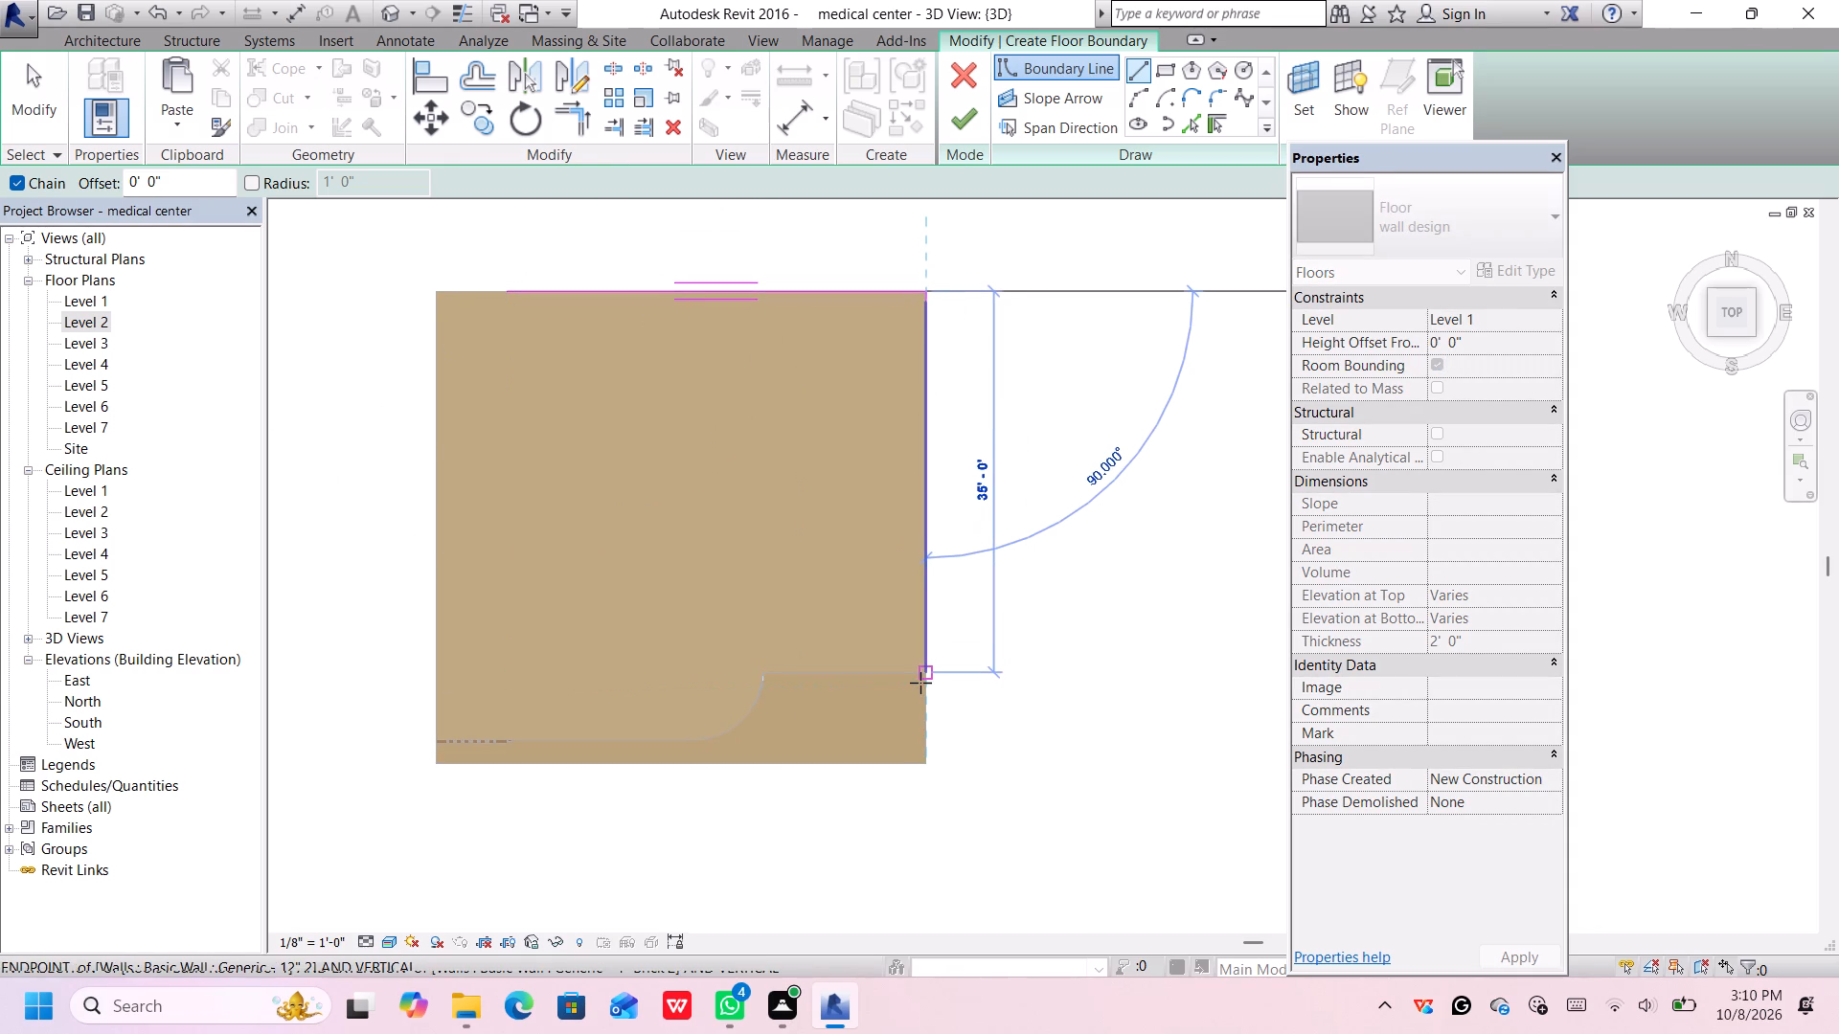
scroll(934, 681, "up", 4)
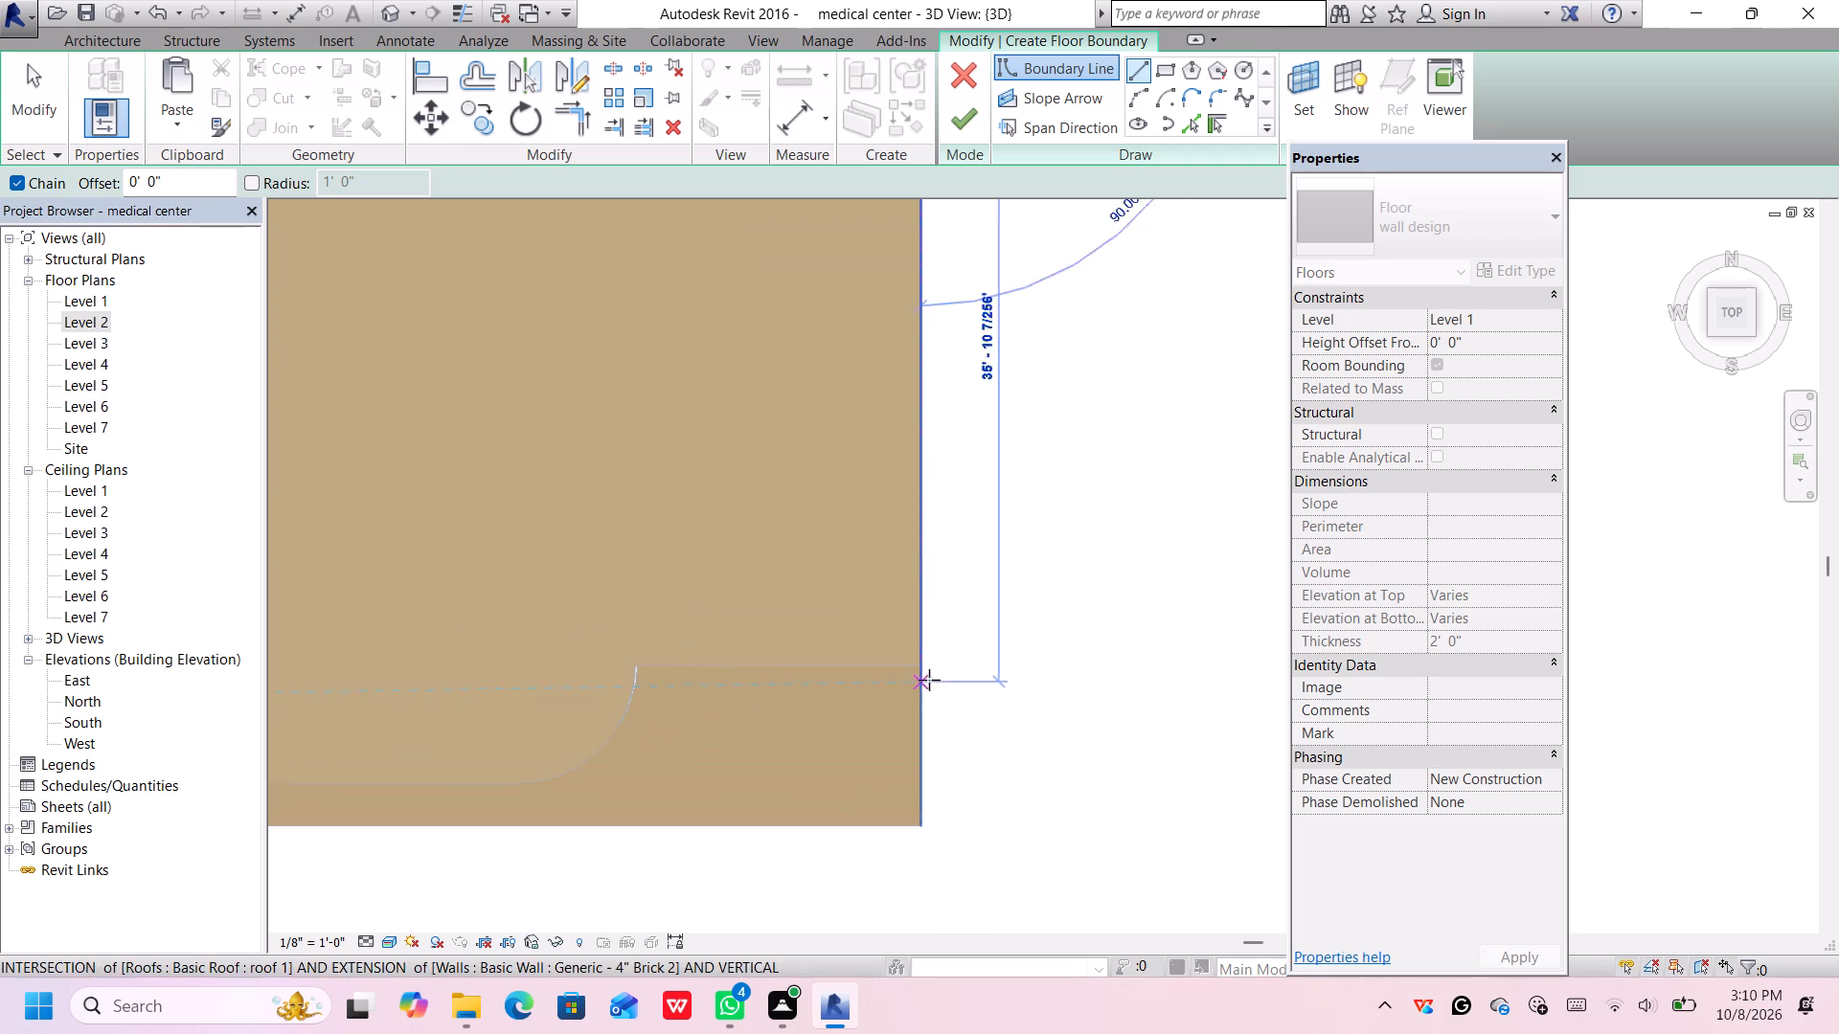
left_click(921, 666)
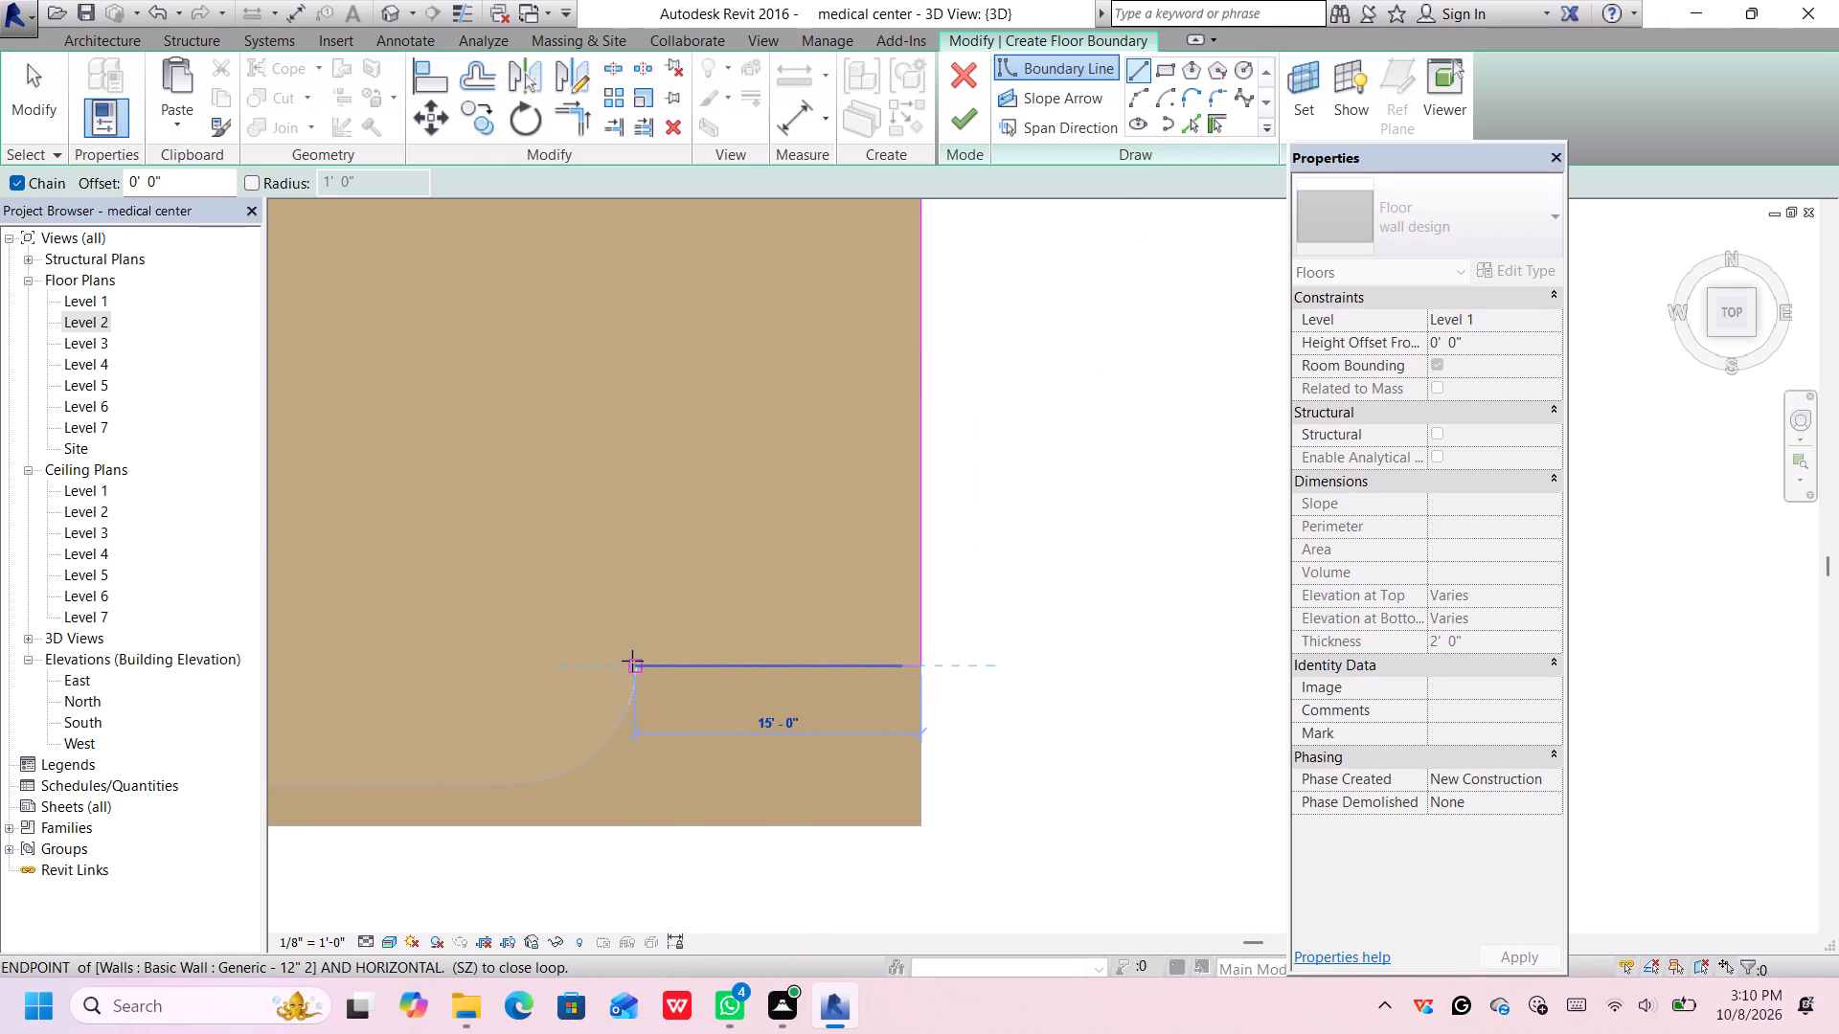
left_click(632, 661)
scroll(632, 657, "down", 1)
scroll(632, 657, "up", 1)
scroll(634, 657, "down", 2)
middle_click_drag(634, 657, 1054, 653)
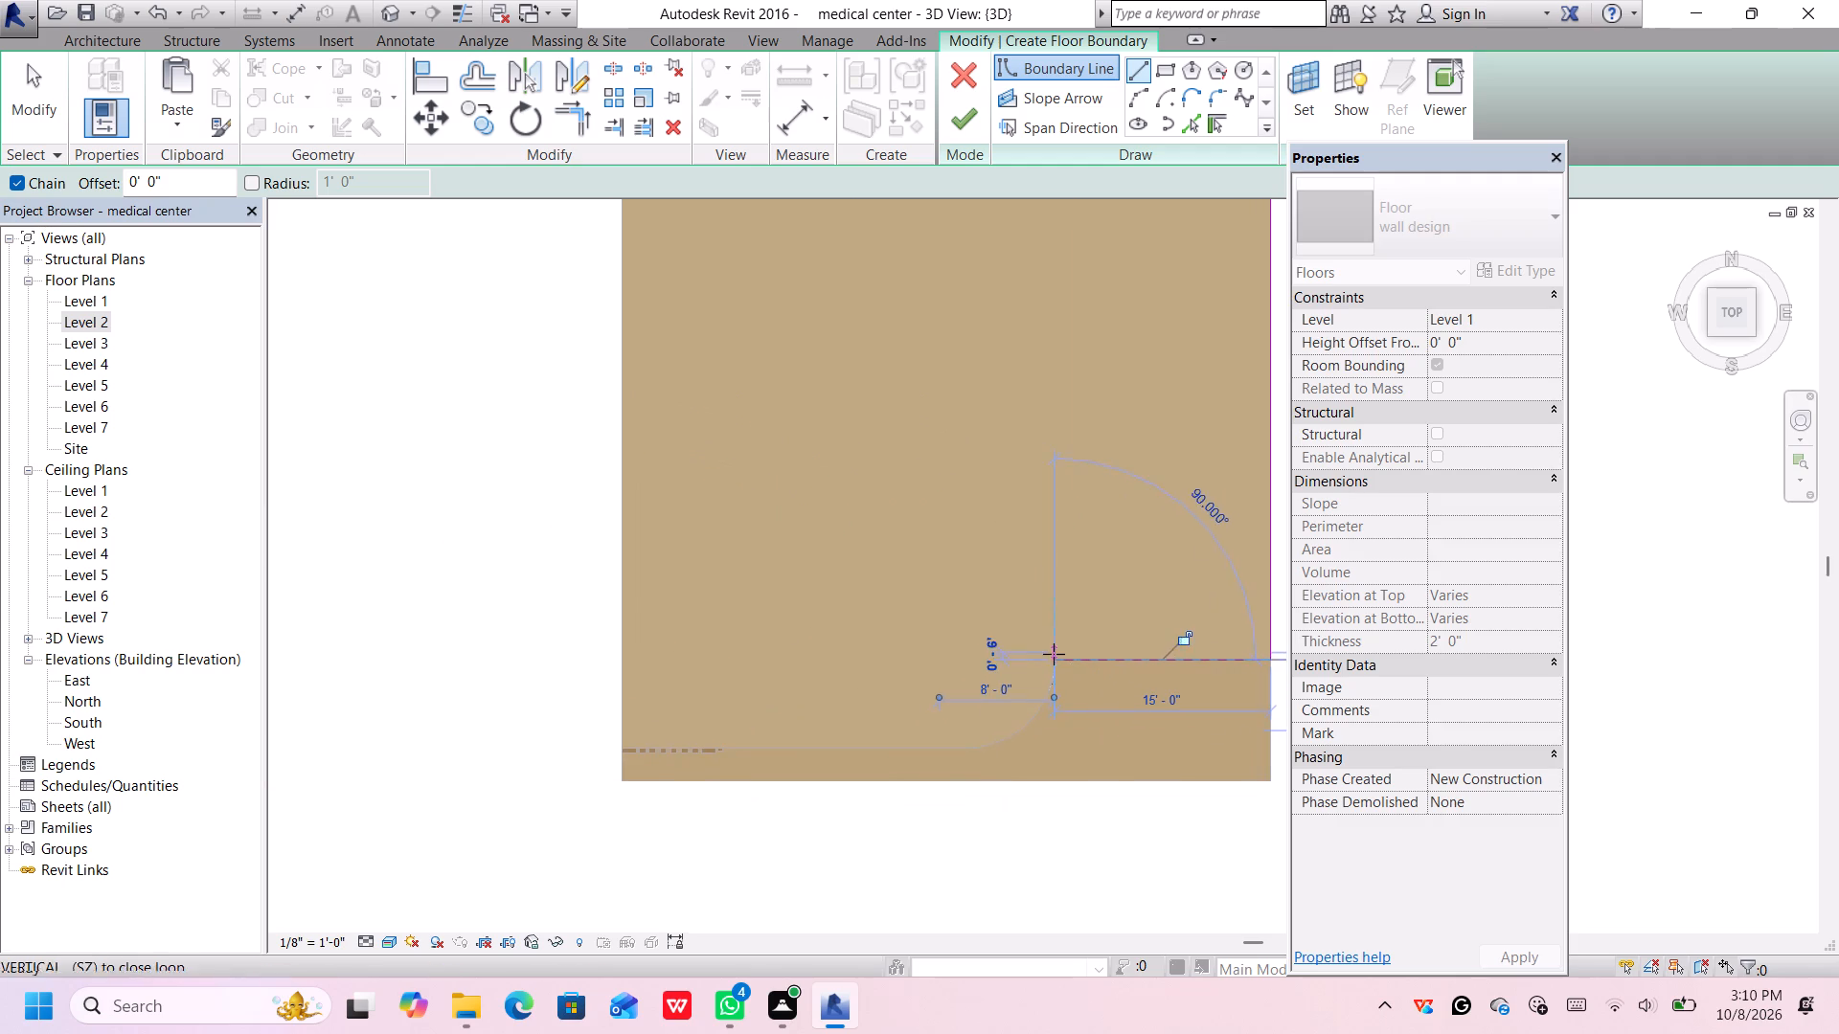
scroll(1049, 657, "down", 1)
scroll(1049, 657, "up", 1)
scroll(1048, 656, "down", 3)
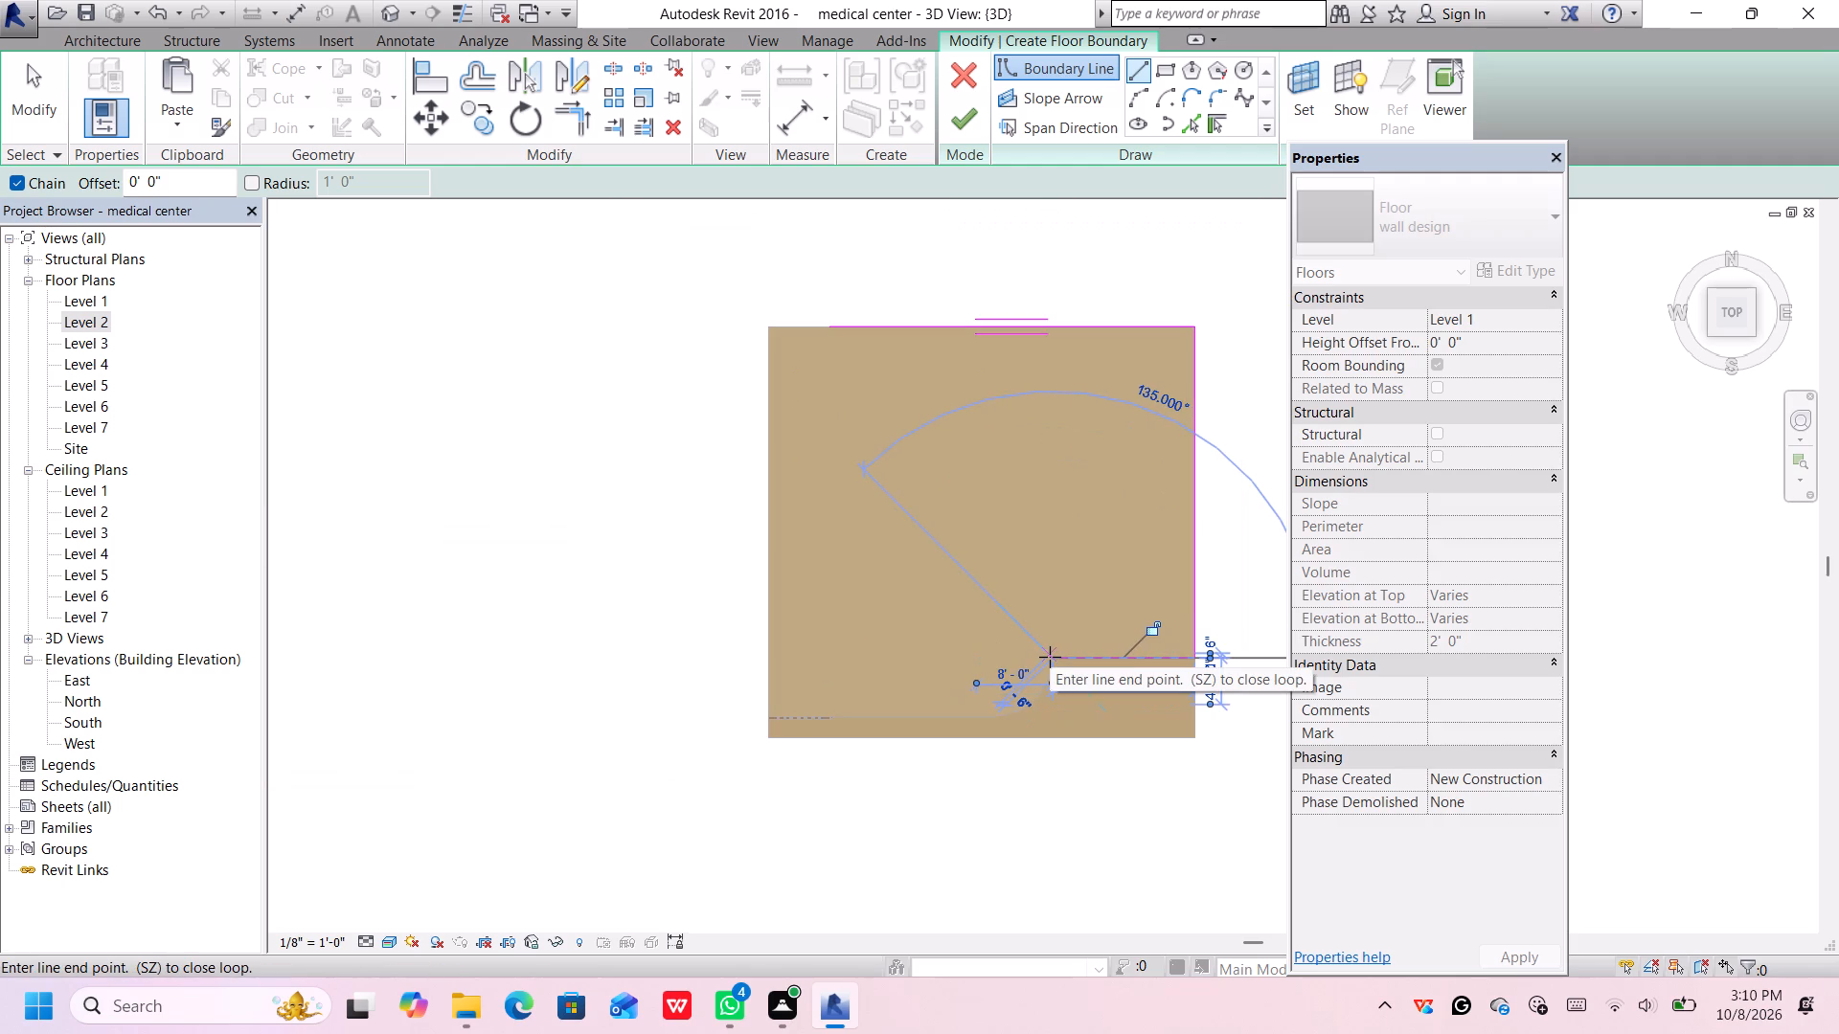
key("Escape")
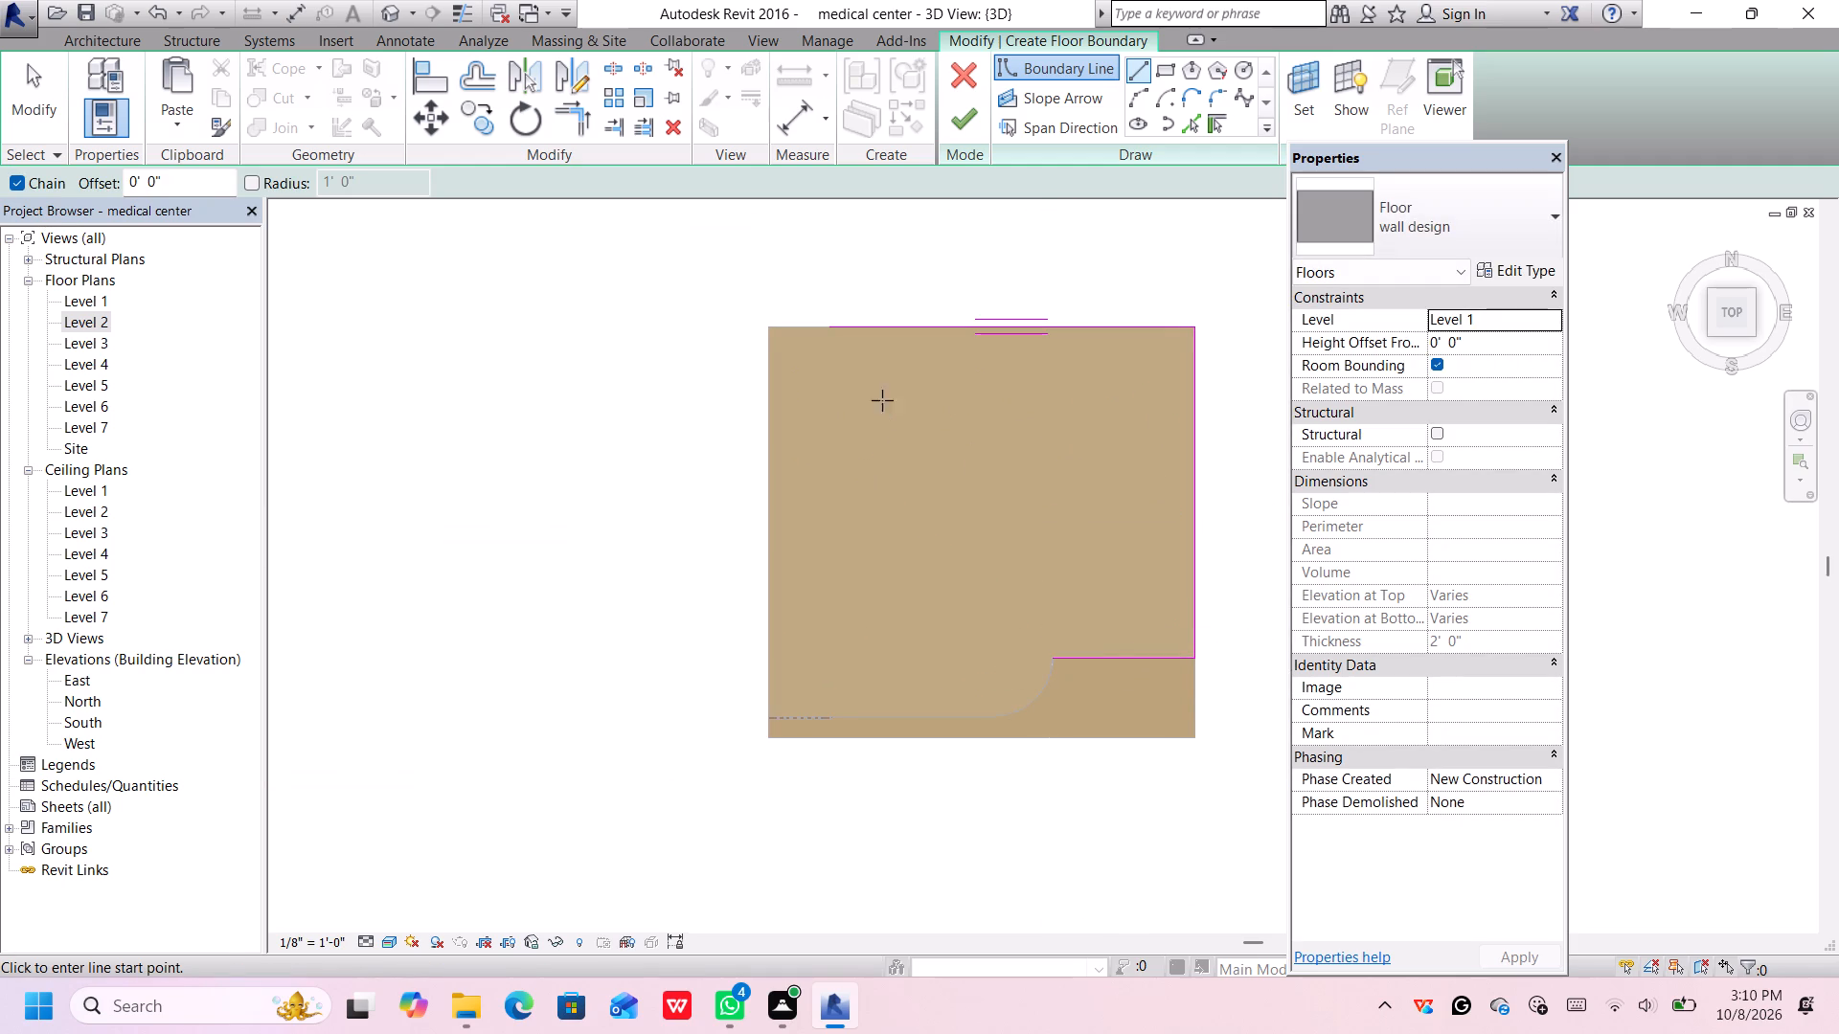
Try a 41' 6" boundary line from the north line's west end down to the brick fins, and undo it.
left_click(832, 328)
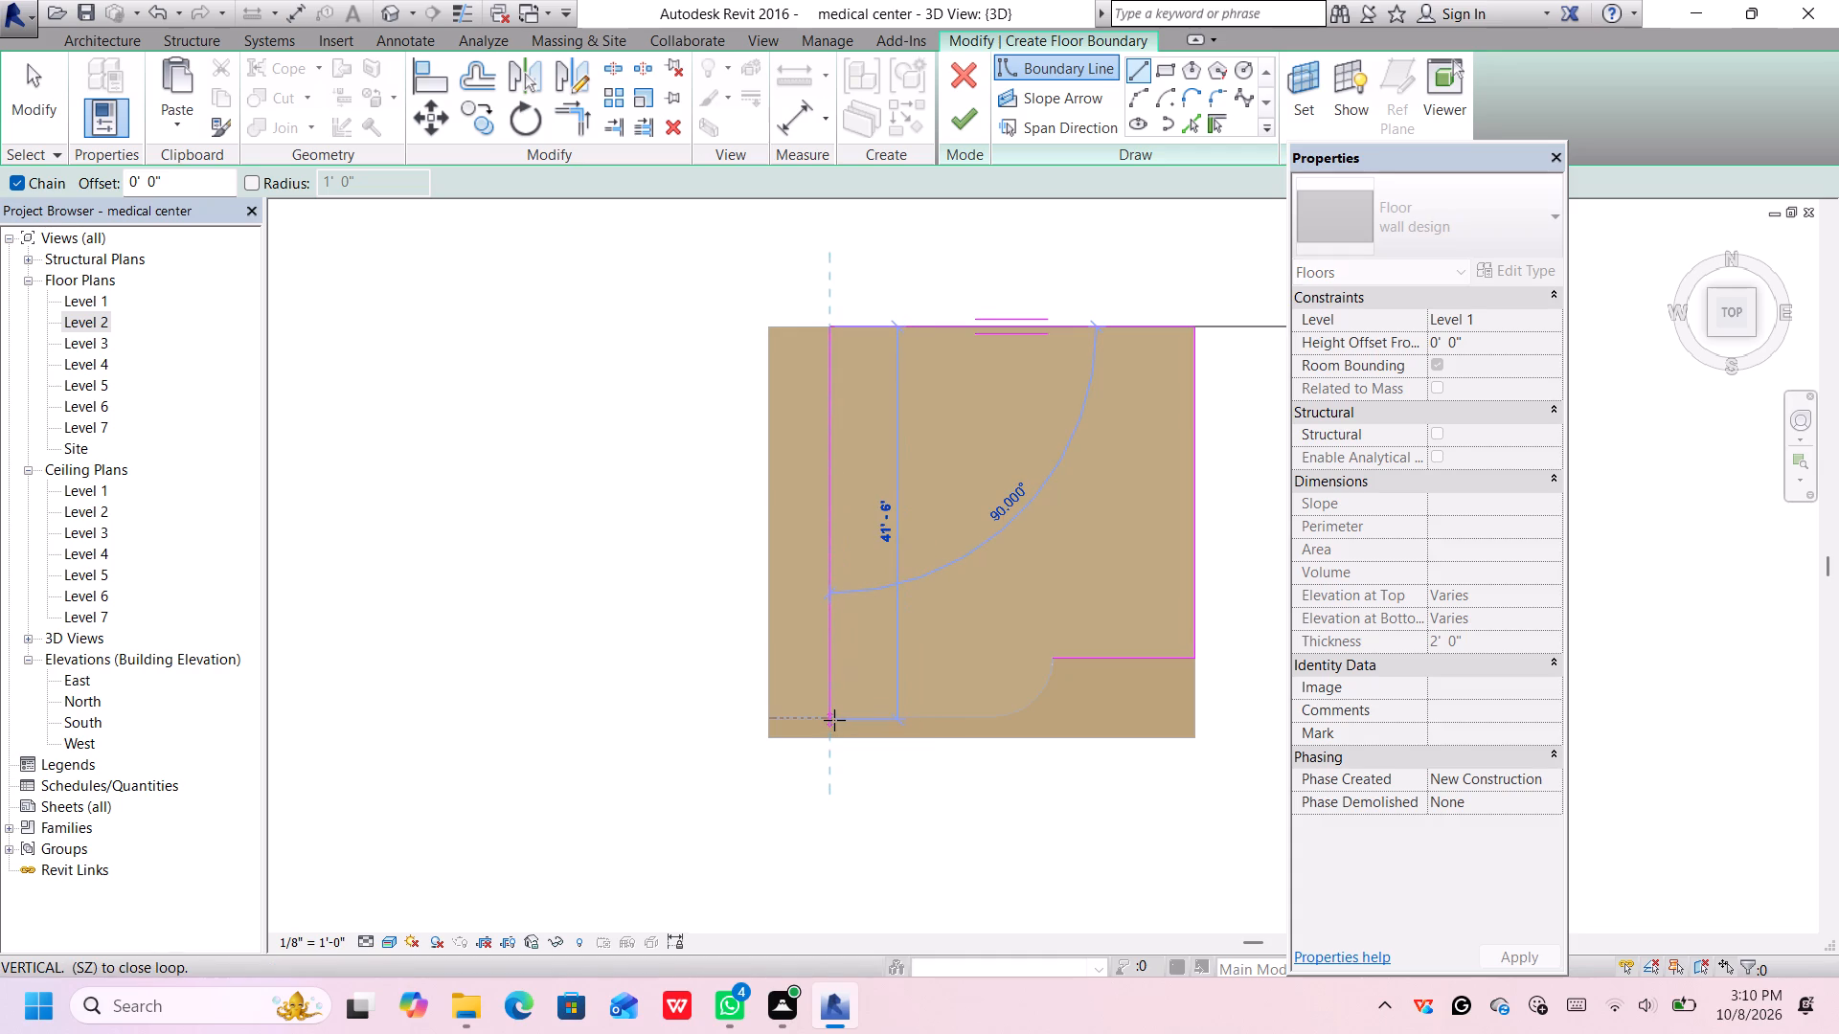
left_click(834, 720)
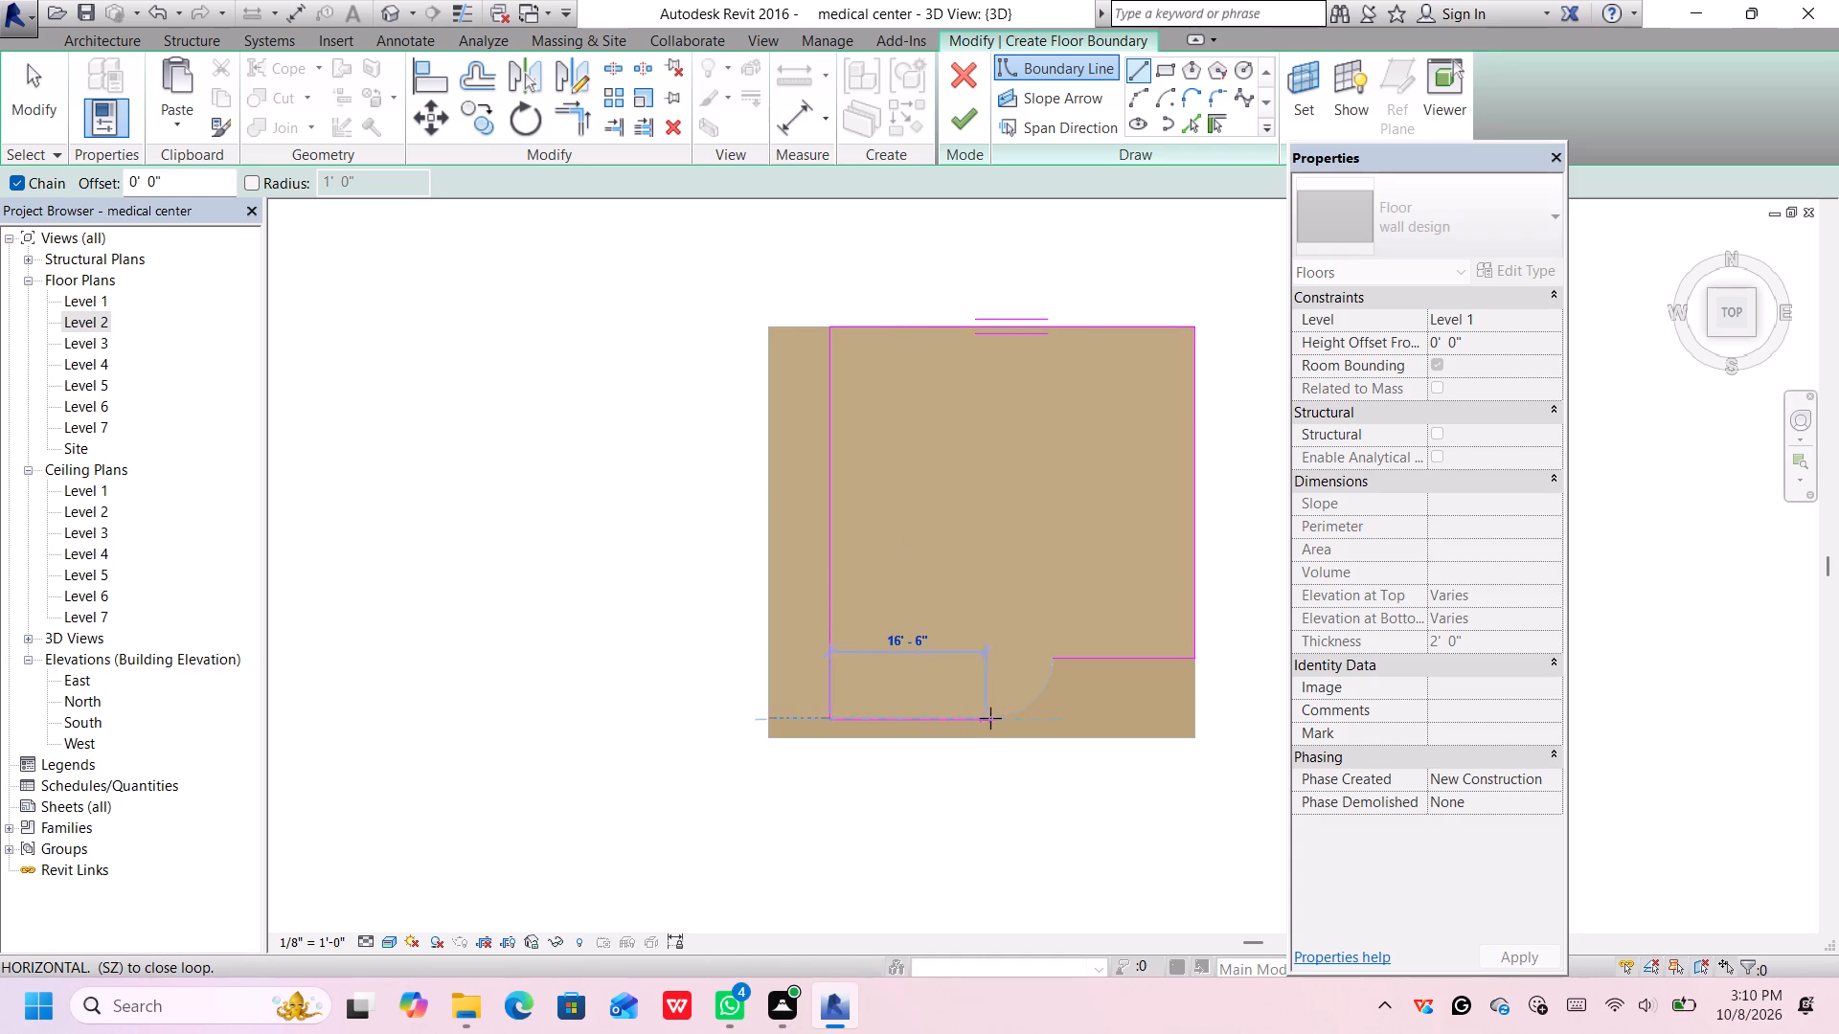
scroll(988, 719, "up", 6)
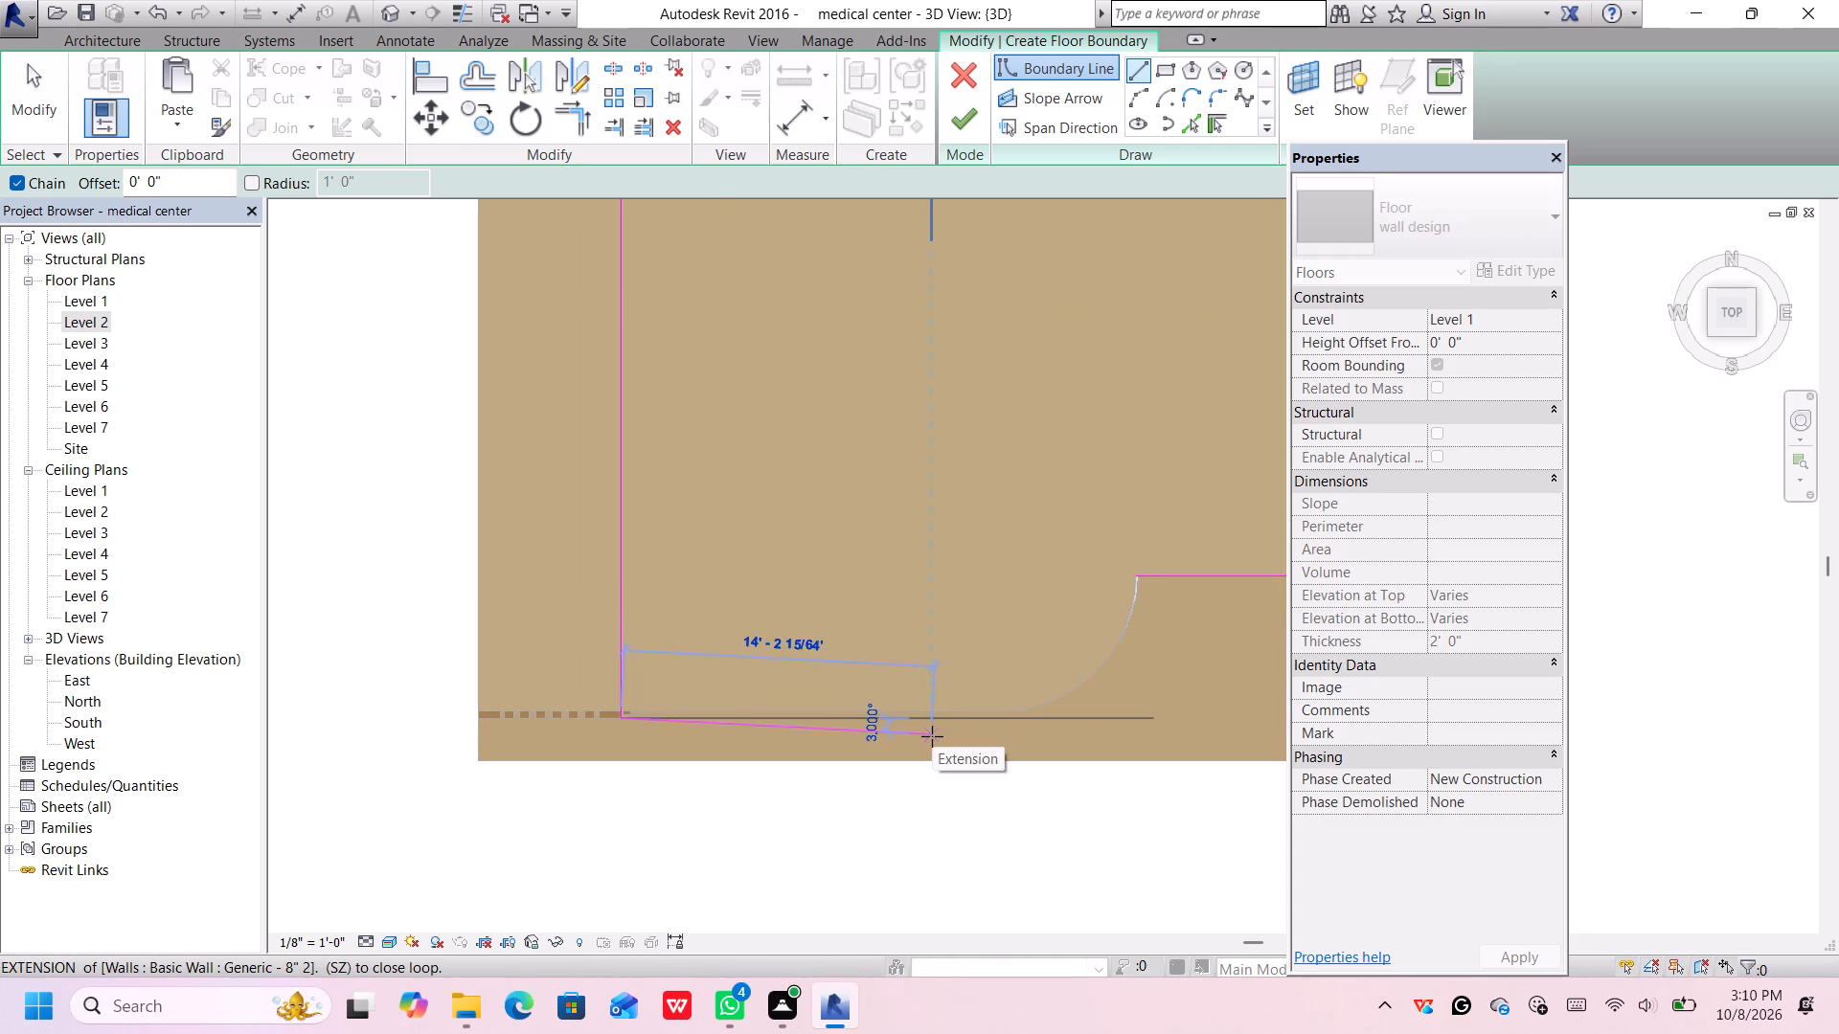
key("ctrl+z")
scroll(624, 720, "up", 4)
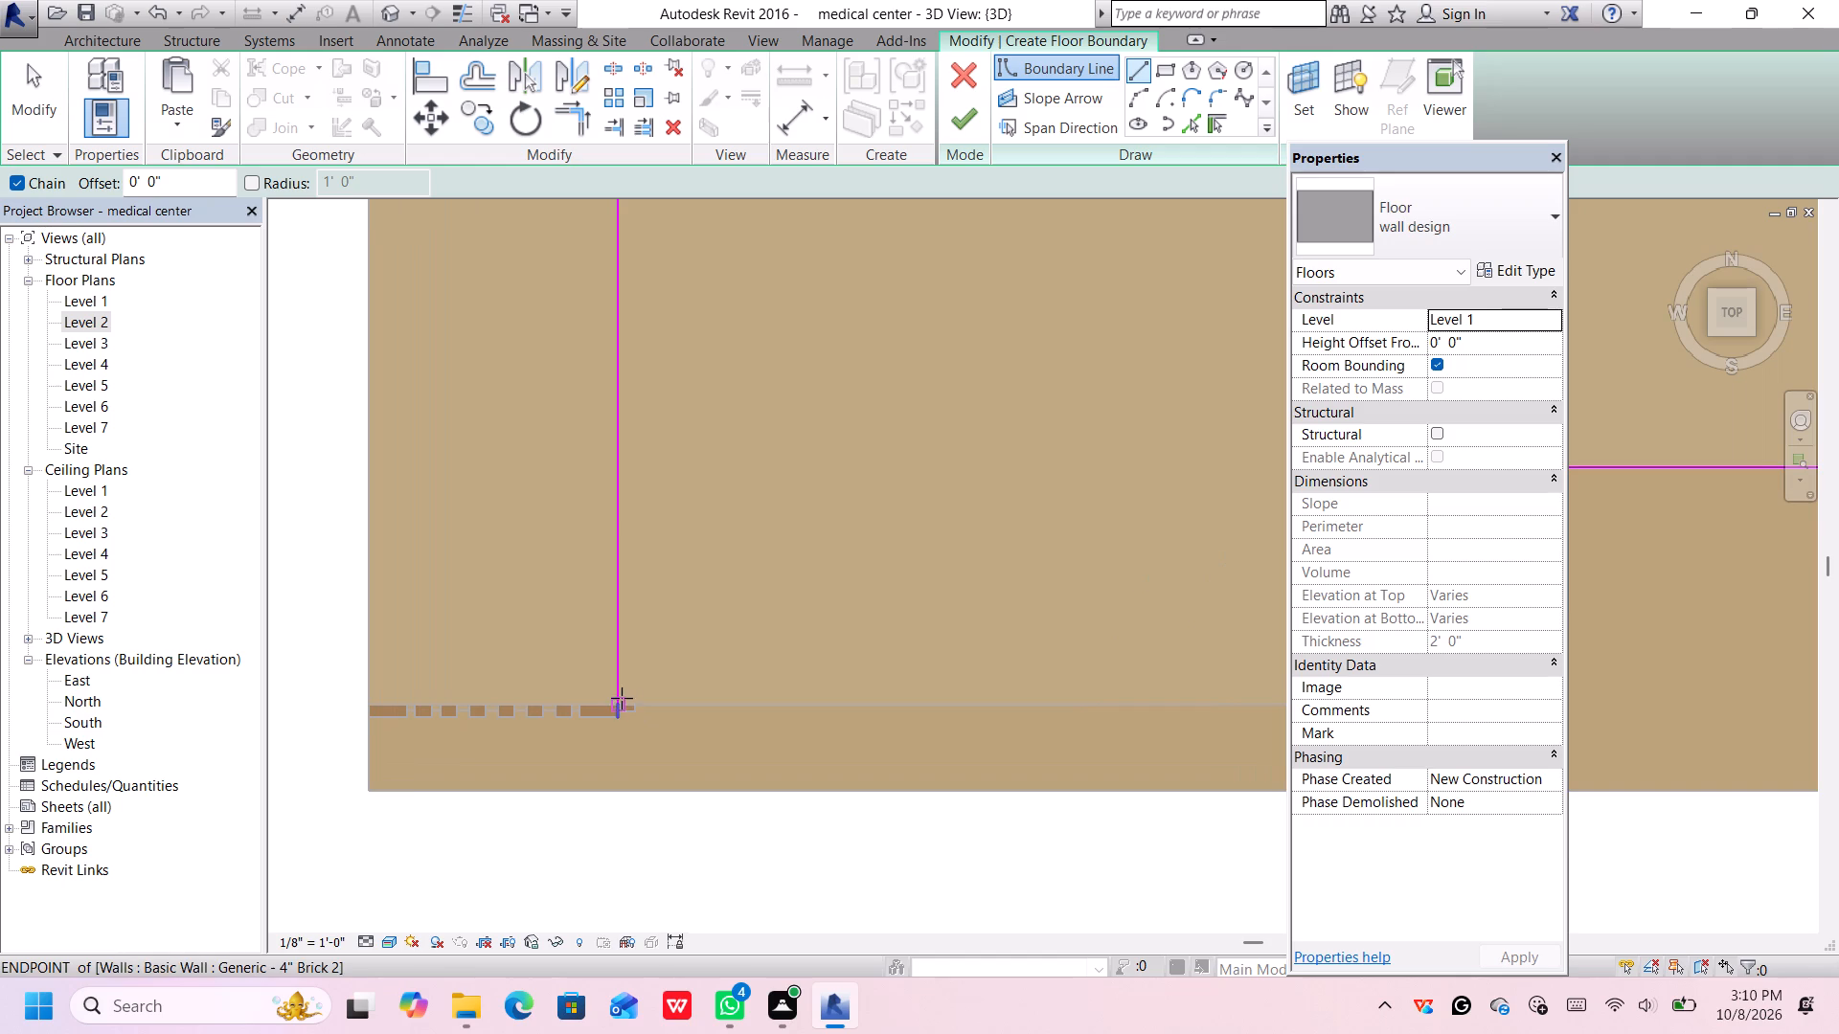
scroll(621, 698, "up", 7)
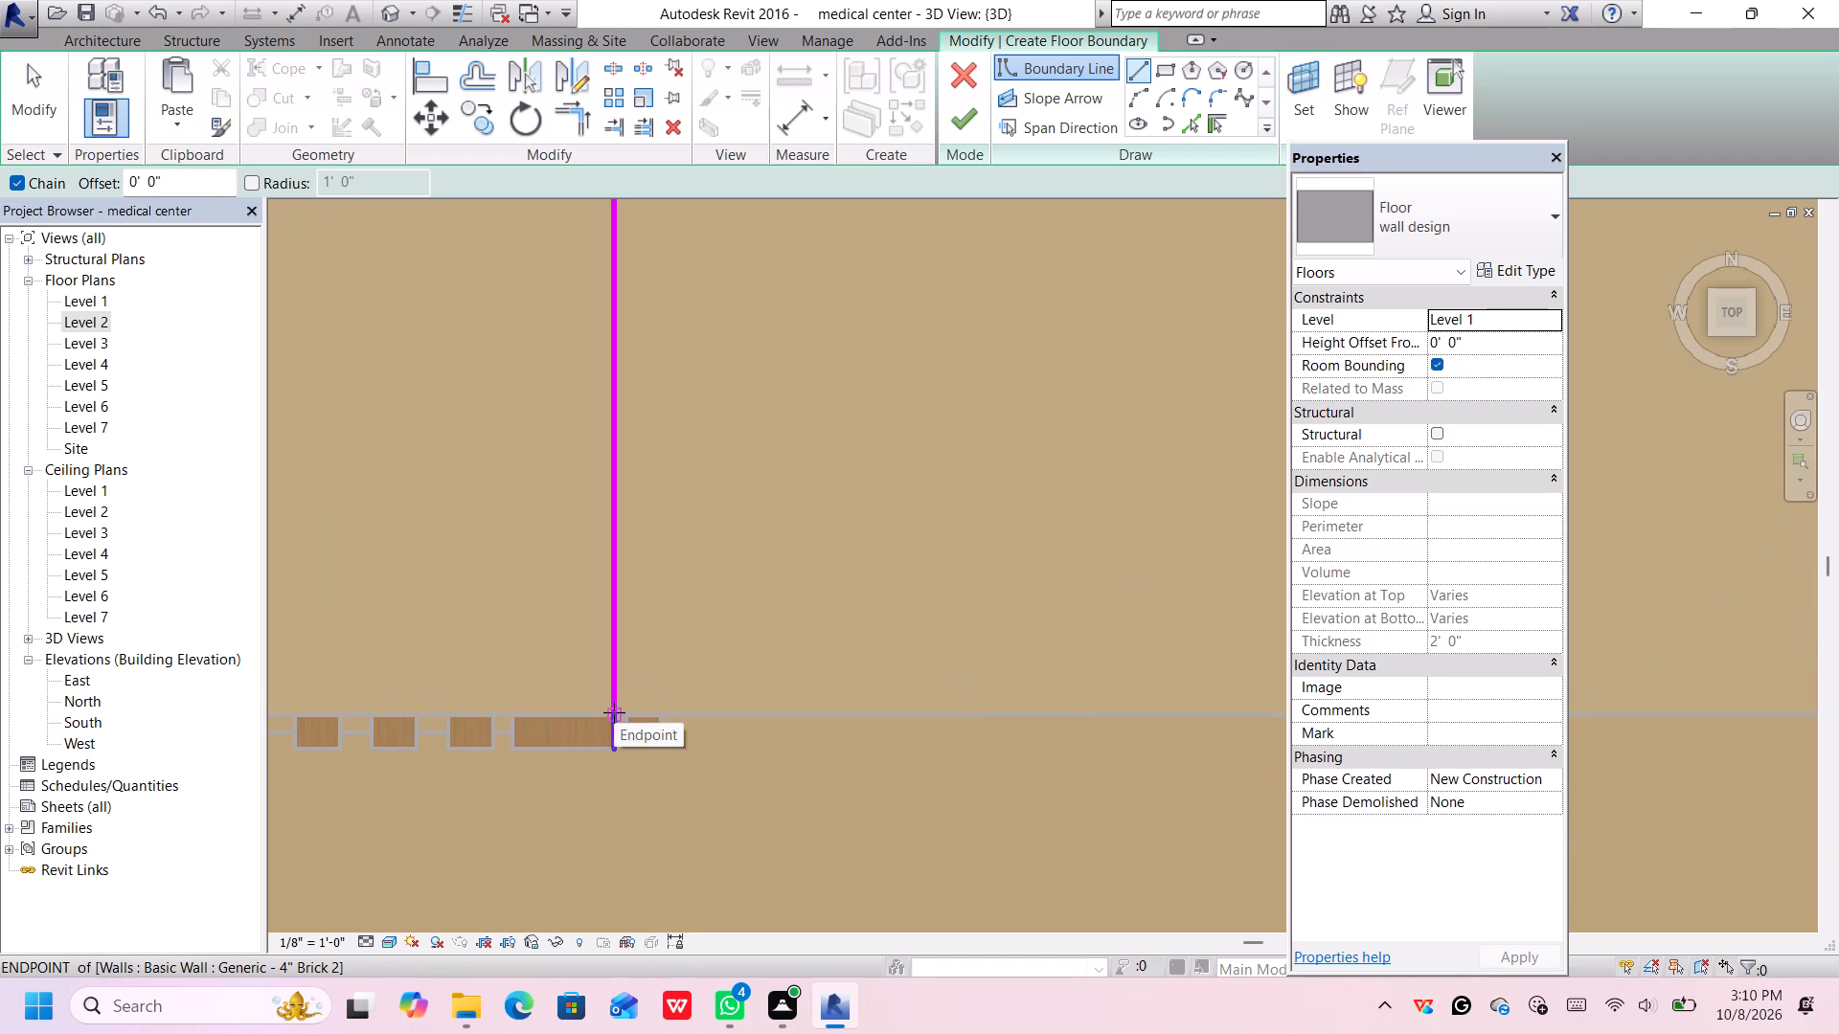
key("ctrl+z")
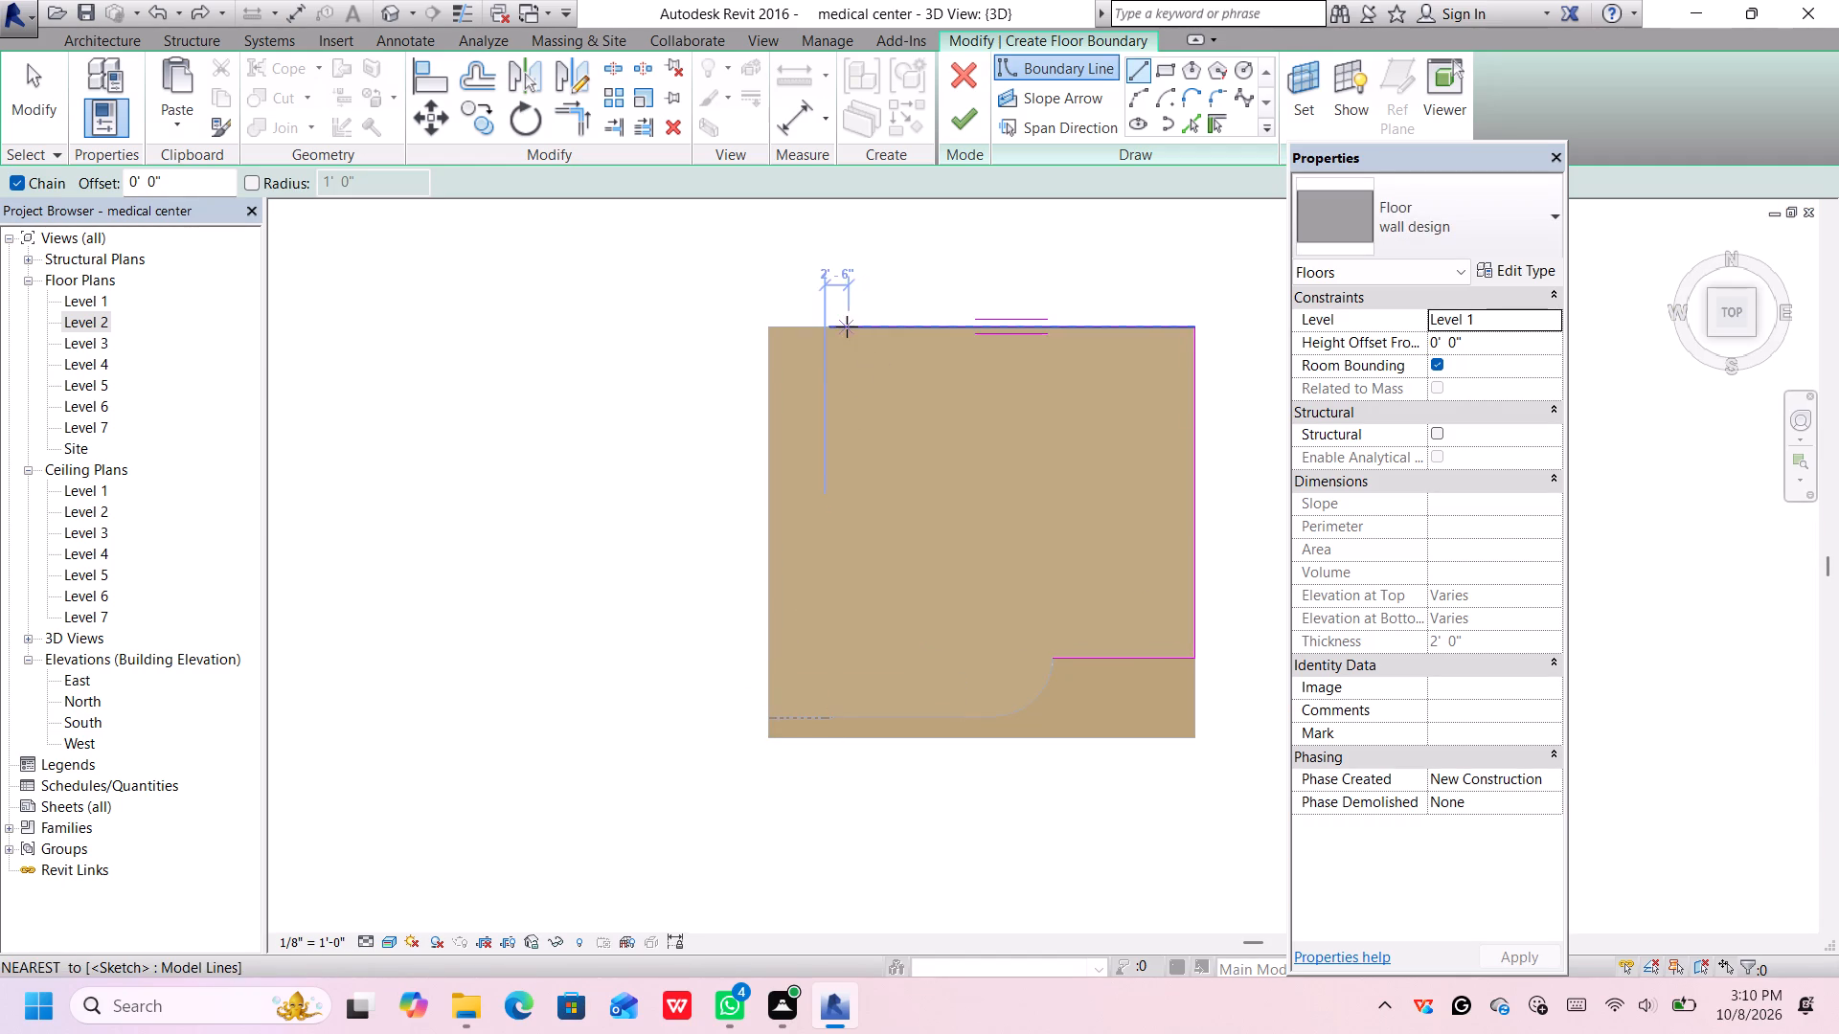
Draw the west boundary line from the north line's west end straight down to the corner of the brick fins.
left_click(829, 326)
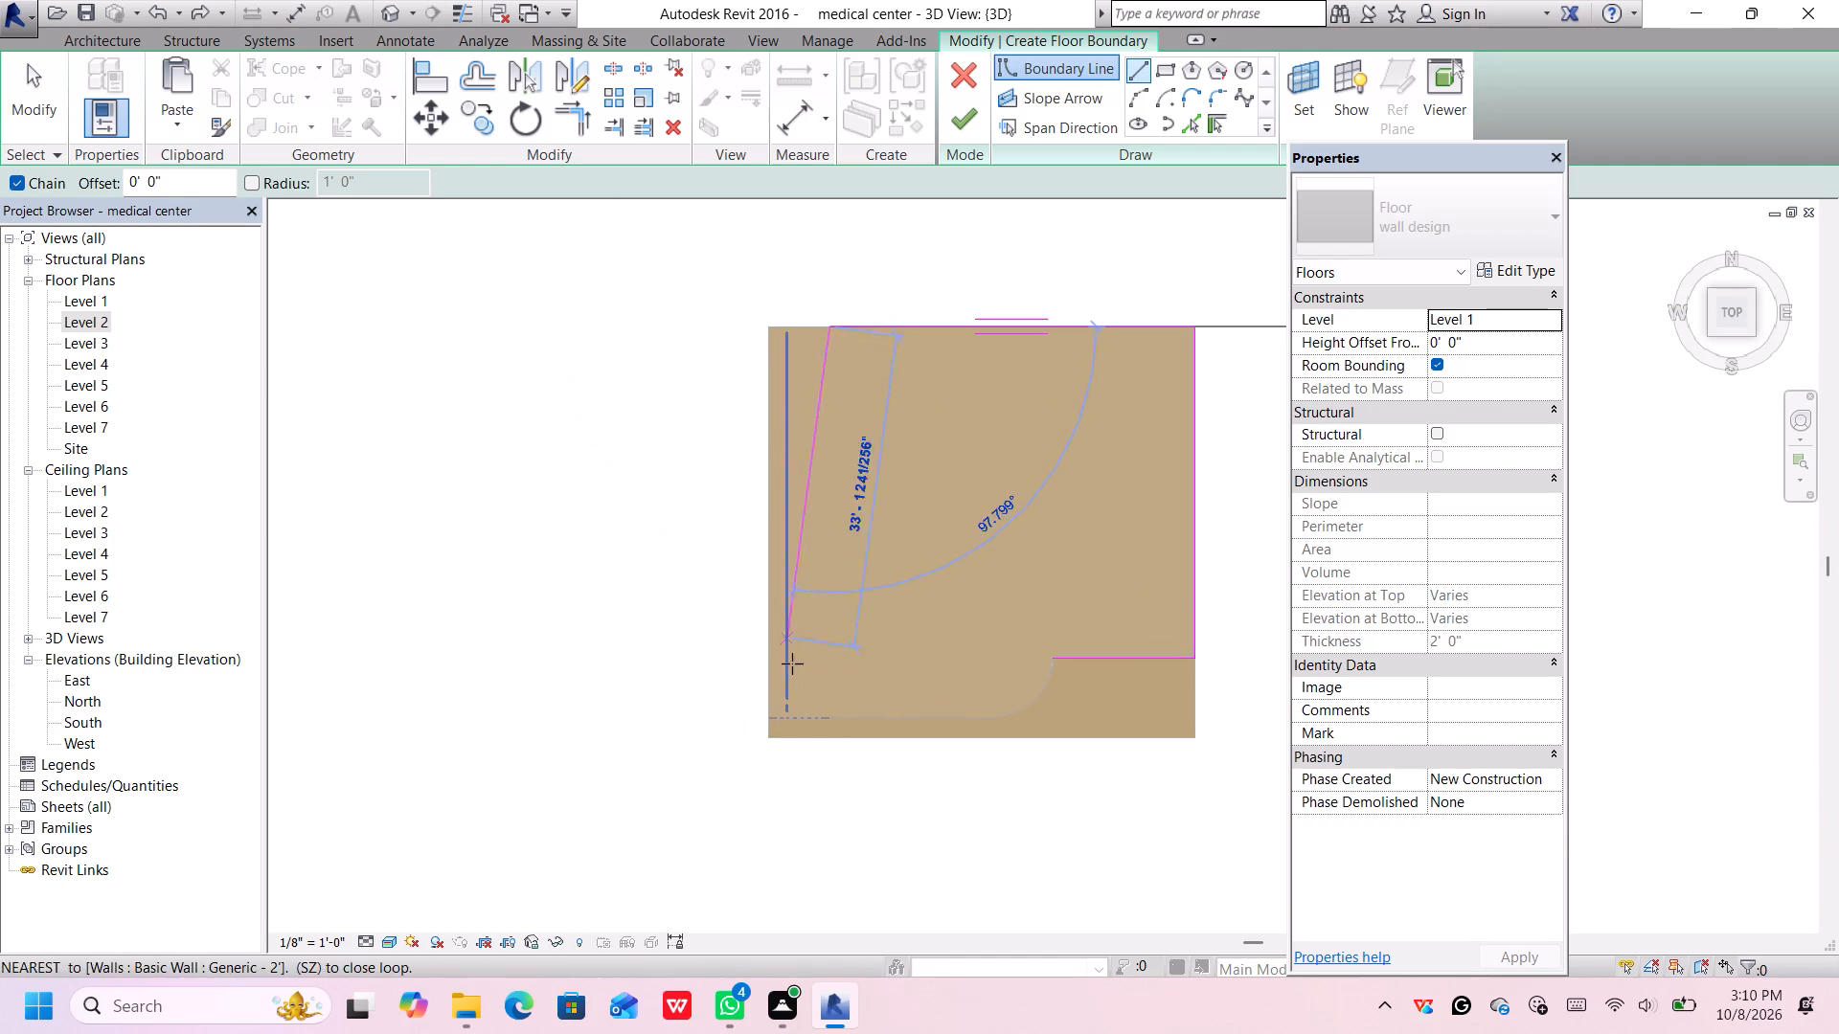
scroll(829, 707, "up", 8)
scroll(829, 708, "down", 2)
scroll(830, 722, "up", 7)
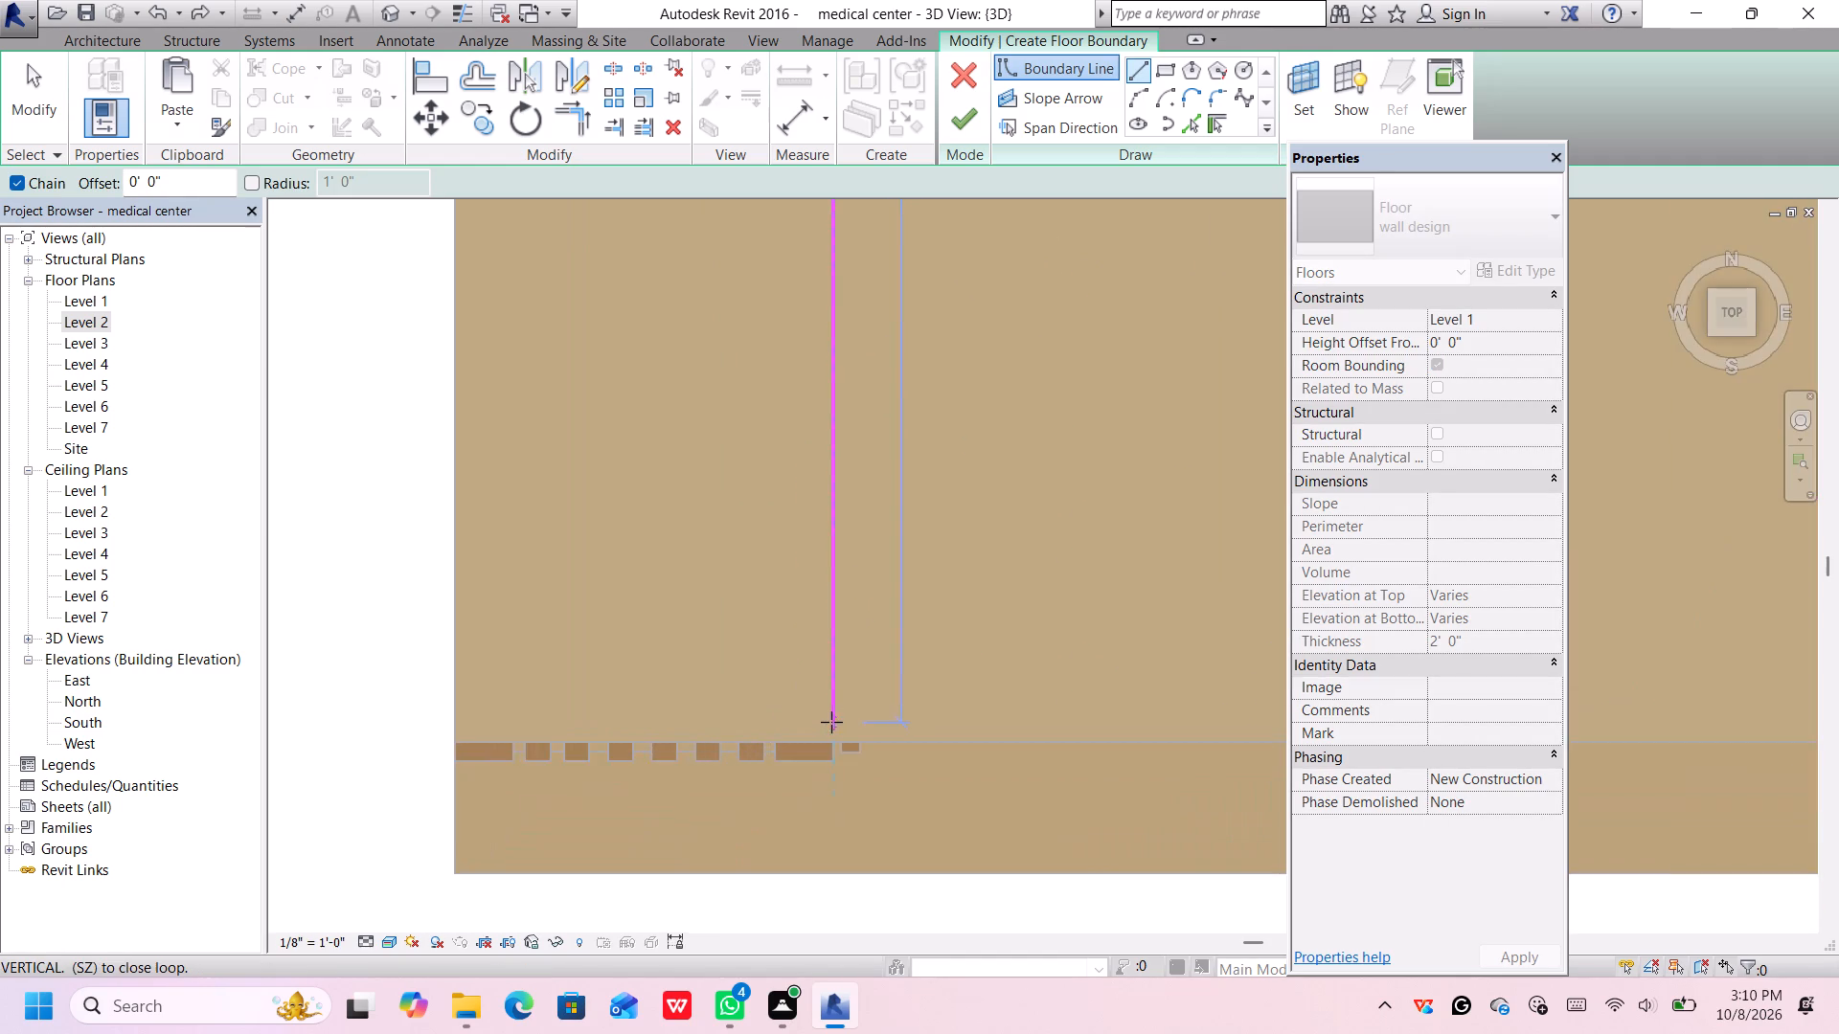
scroll(846, 722, "up", 8)
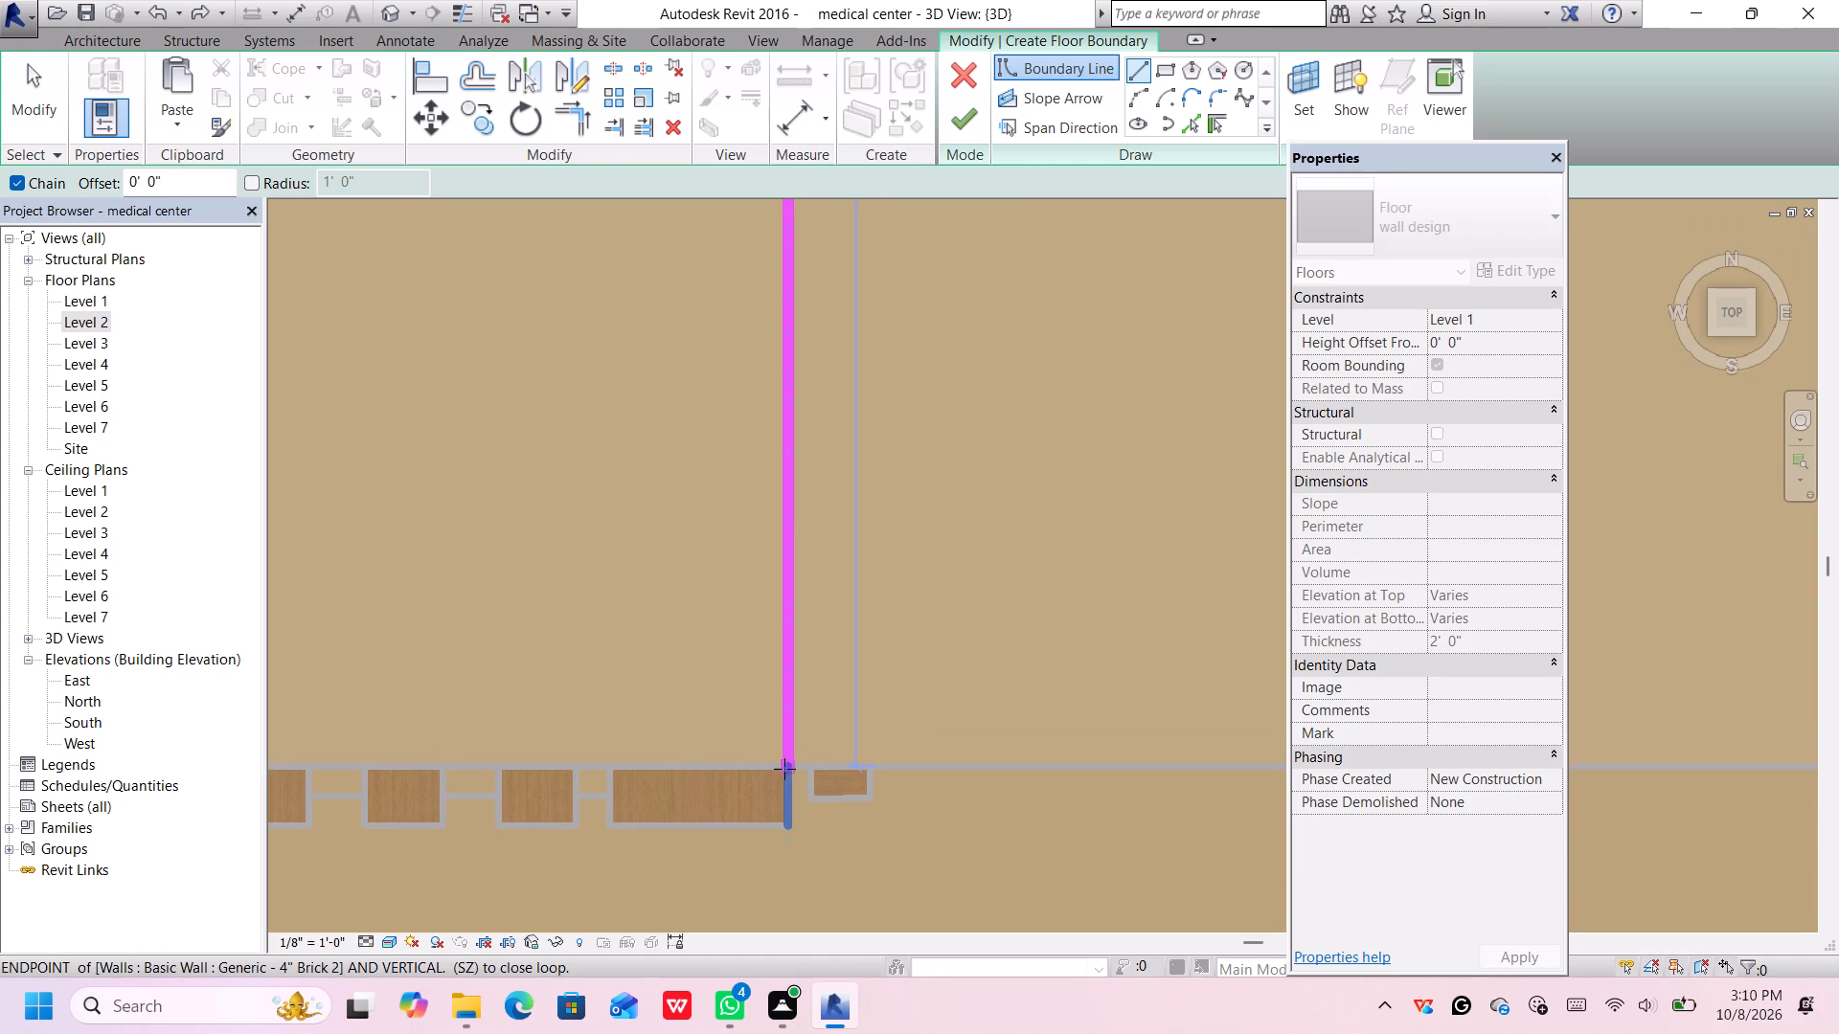
scroll(787, 760, "up", 5)
scroll(787, 760, "down", 1)
scroll(791, 760, "up", 1)
scroll(790, 760, "down", 1)
scroll(790, 760, "up", 2)
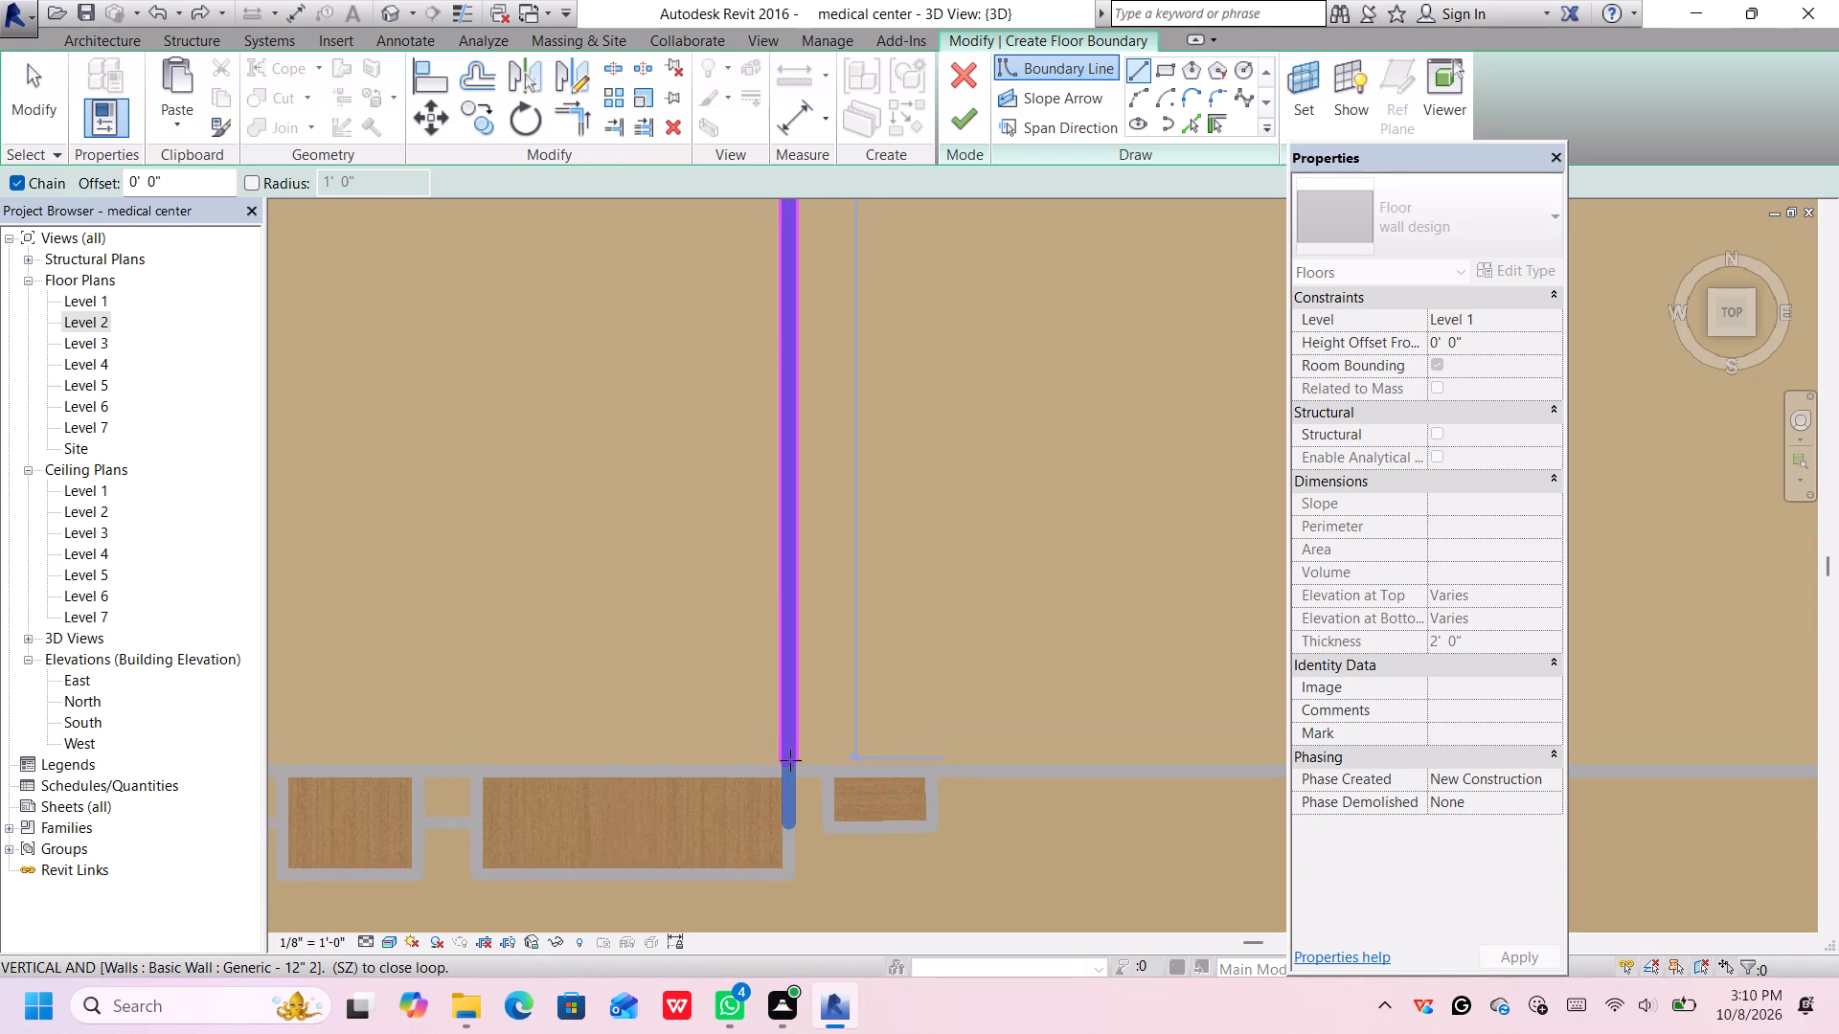
scroll(790, 760, "up", 9)
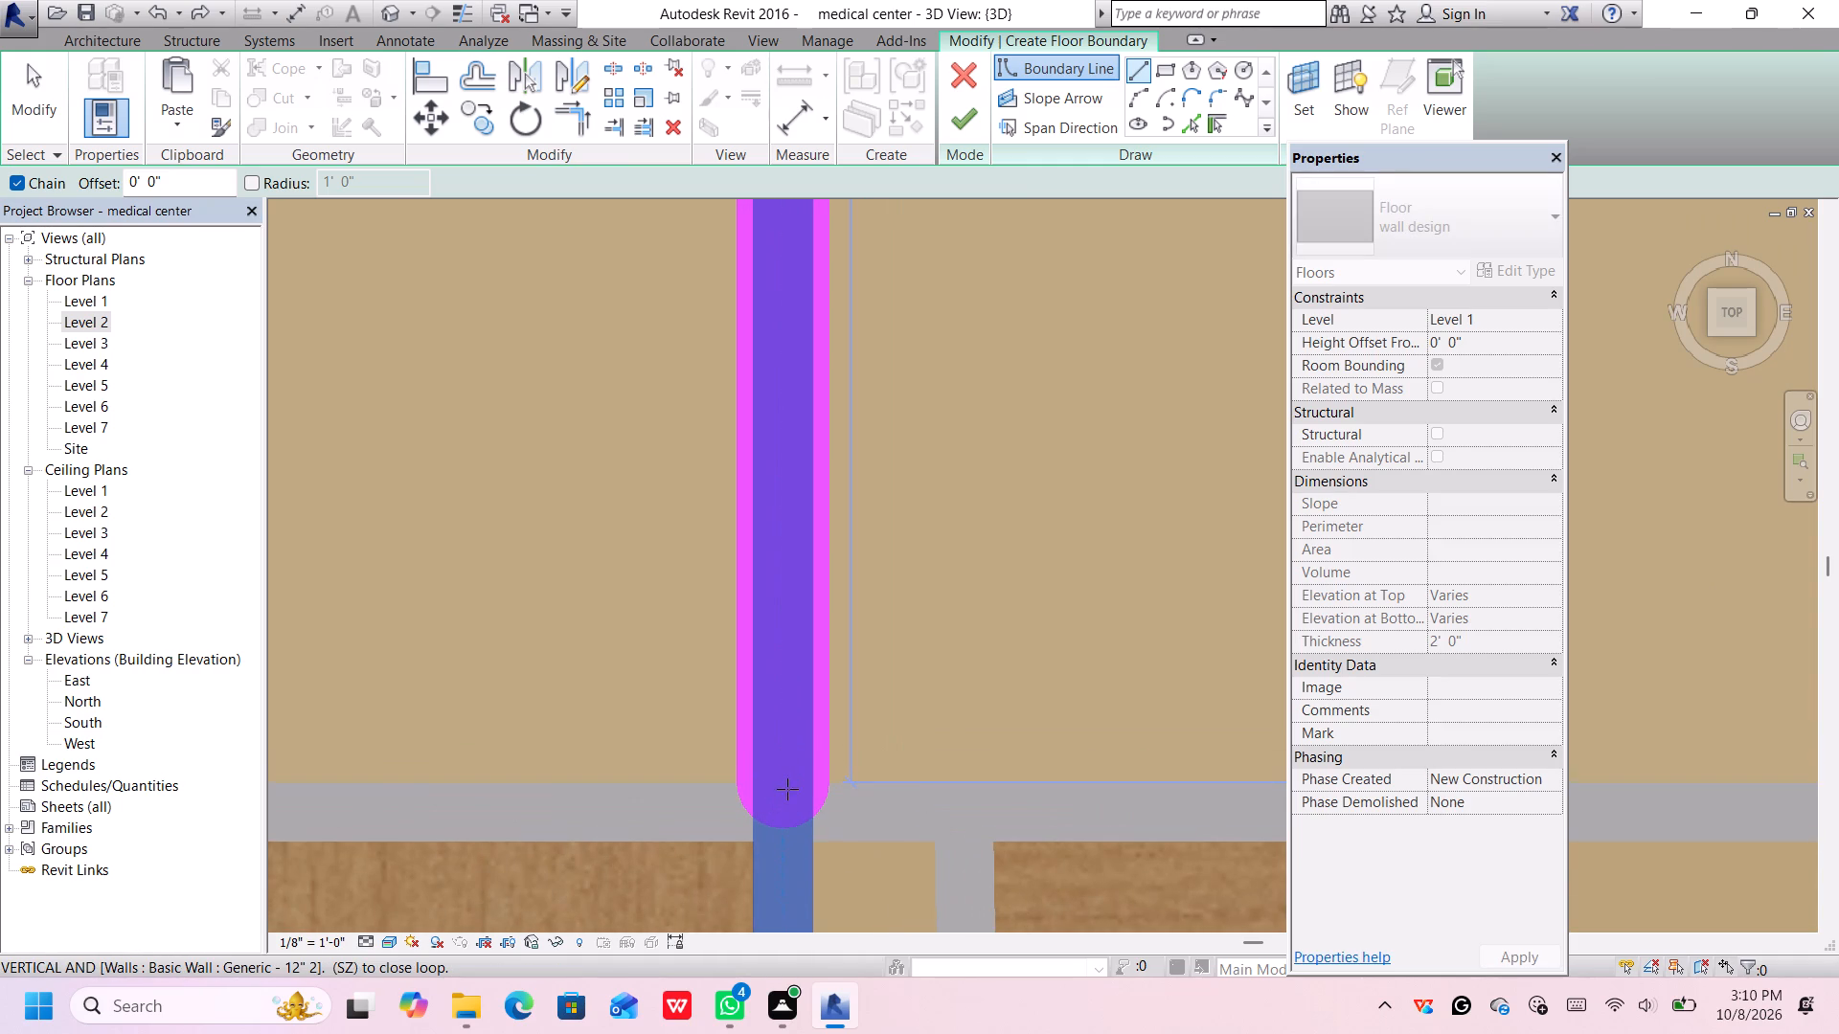
left_click(785, 789)
Draw the south boundary line horizontally from the brick fins east to the start of the curved corner.
scroll(915, 775, "down", 14)
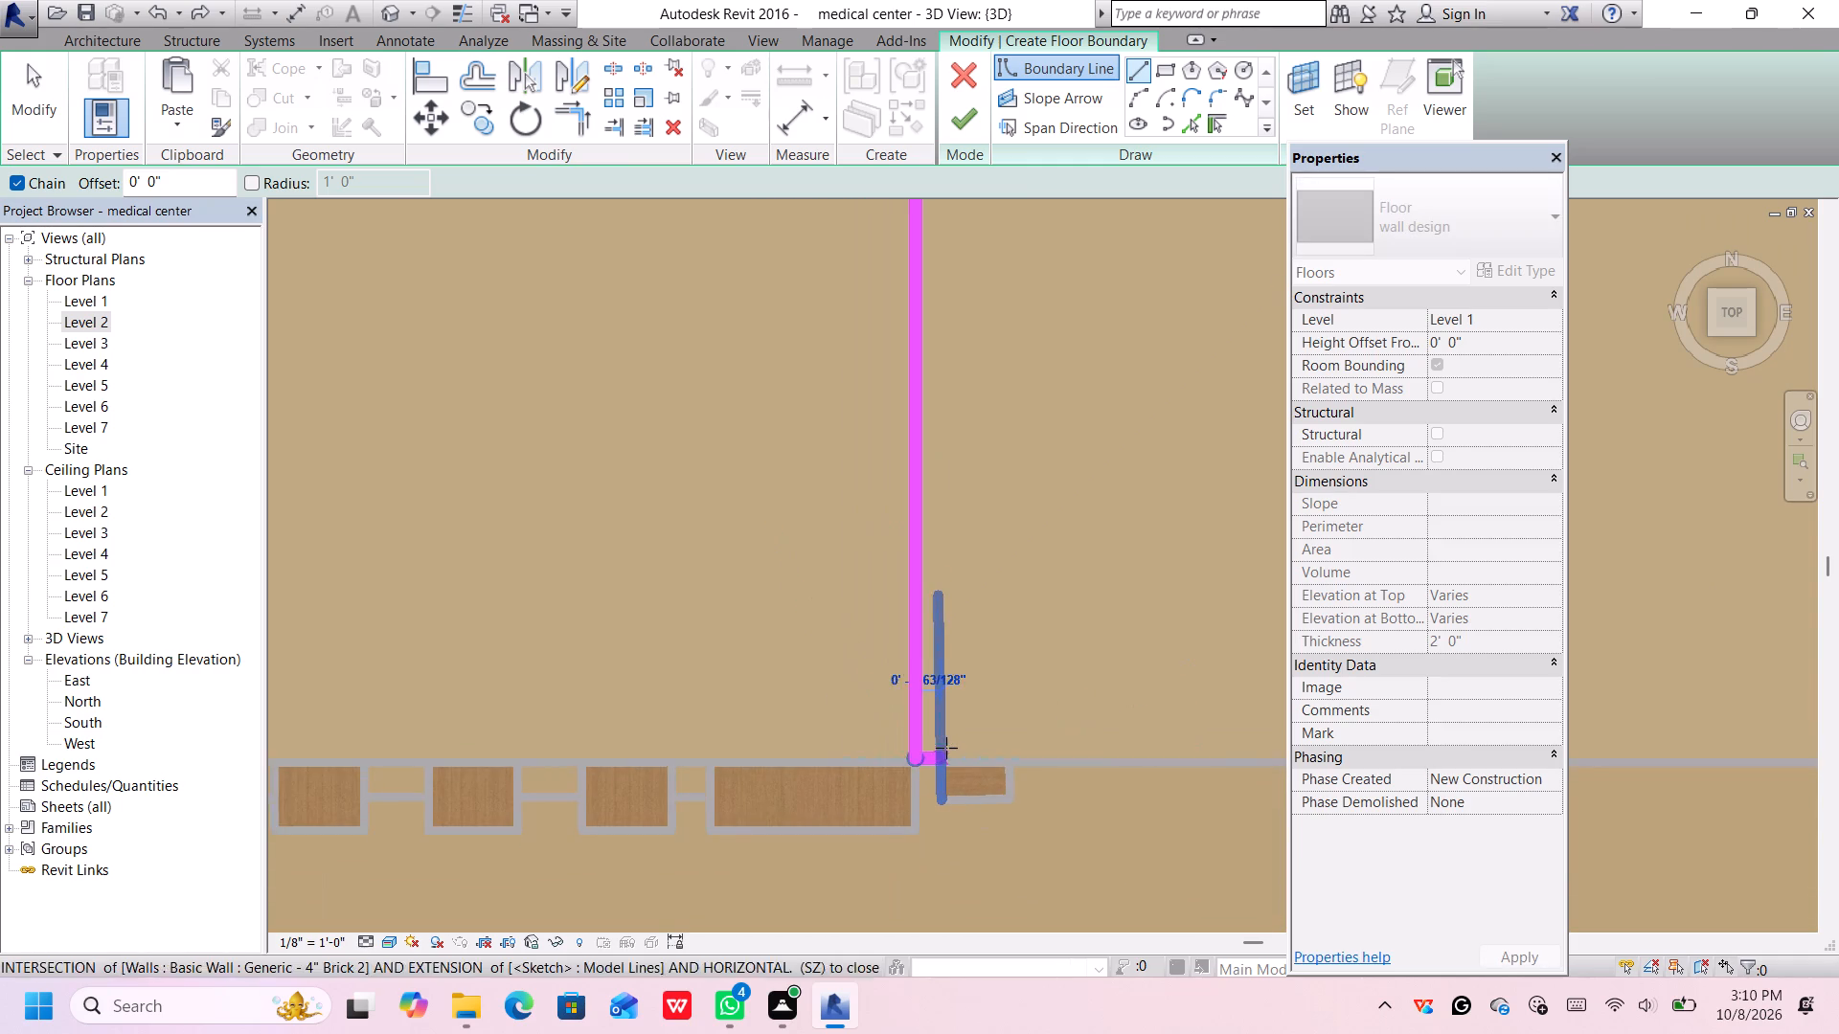
middle_click_drag(945, 747, 339, 697)
scroll(399, 690, "down", 1)
scroll(1122, 733, "down", 5)
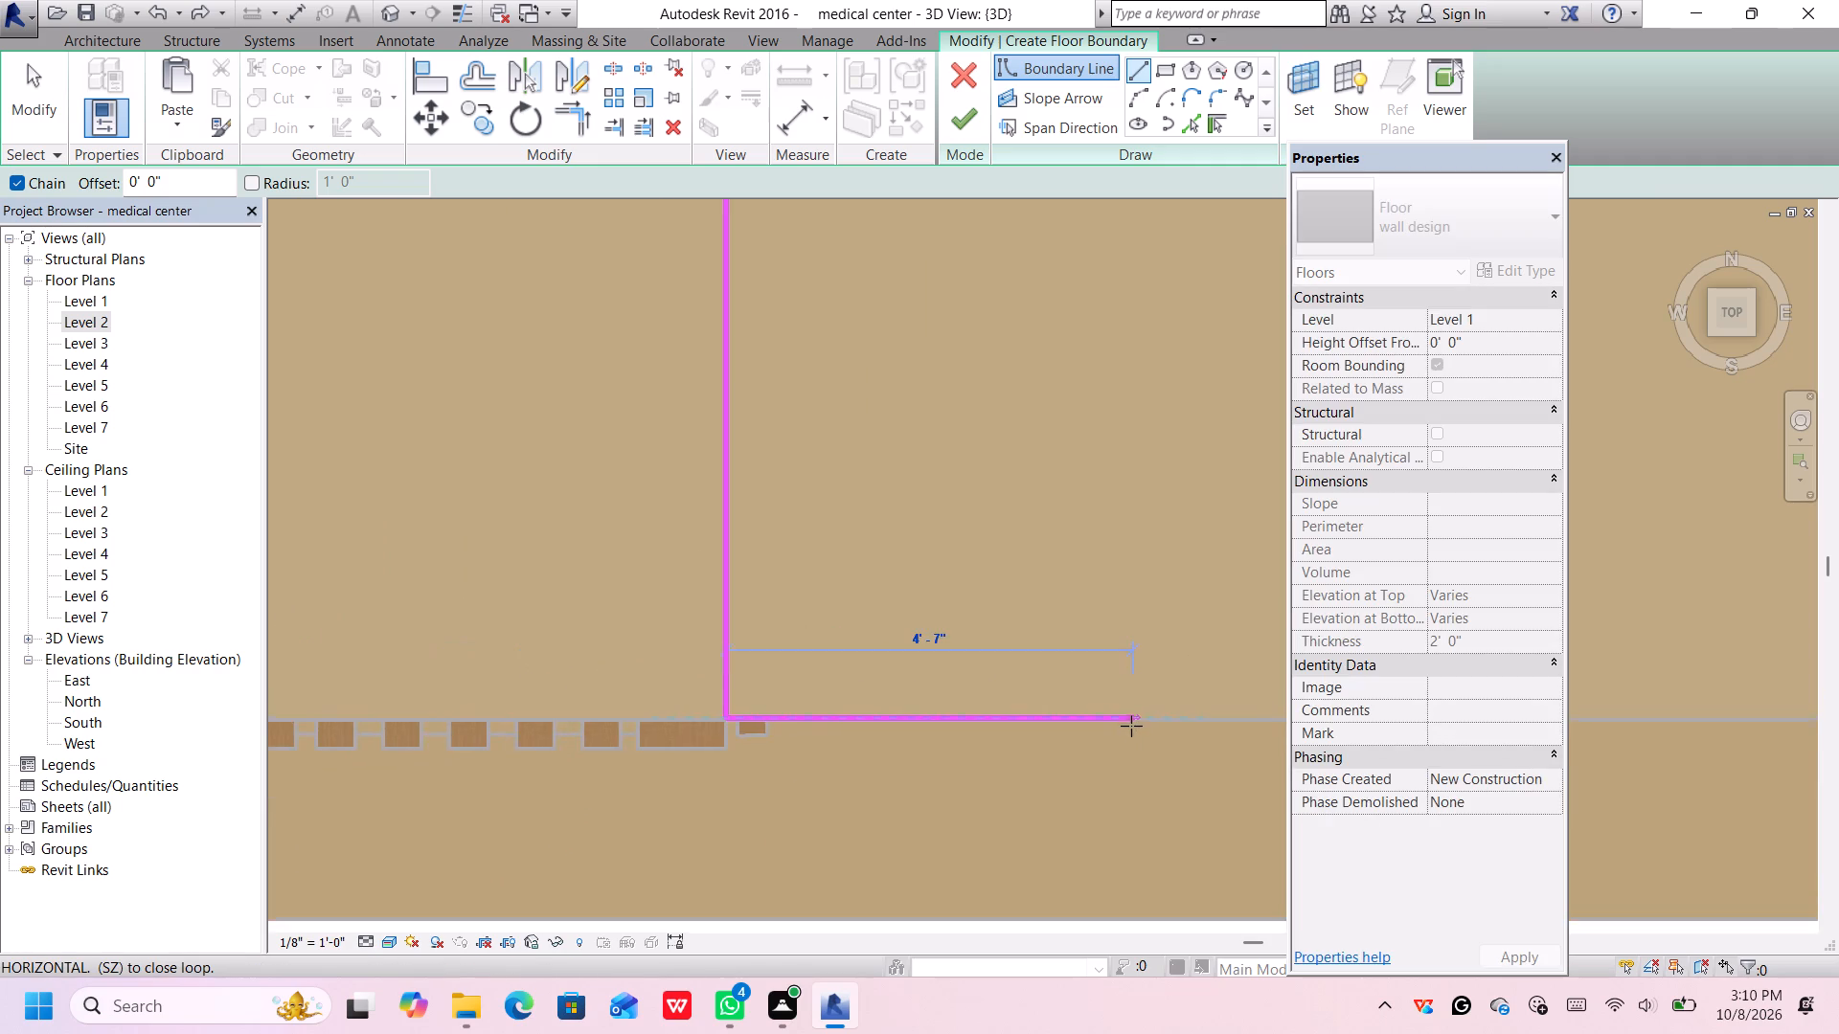
scroll(1134, 724, "down", 8)
middle_click_drag(1116, 723, 585, 742)
scroll(592, 742, "down", 1)
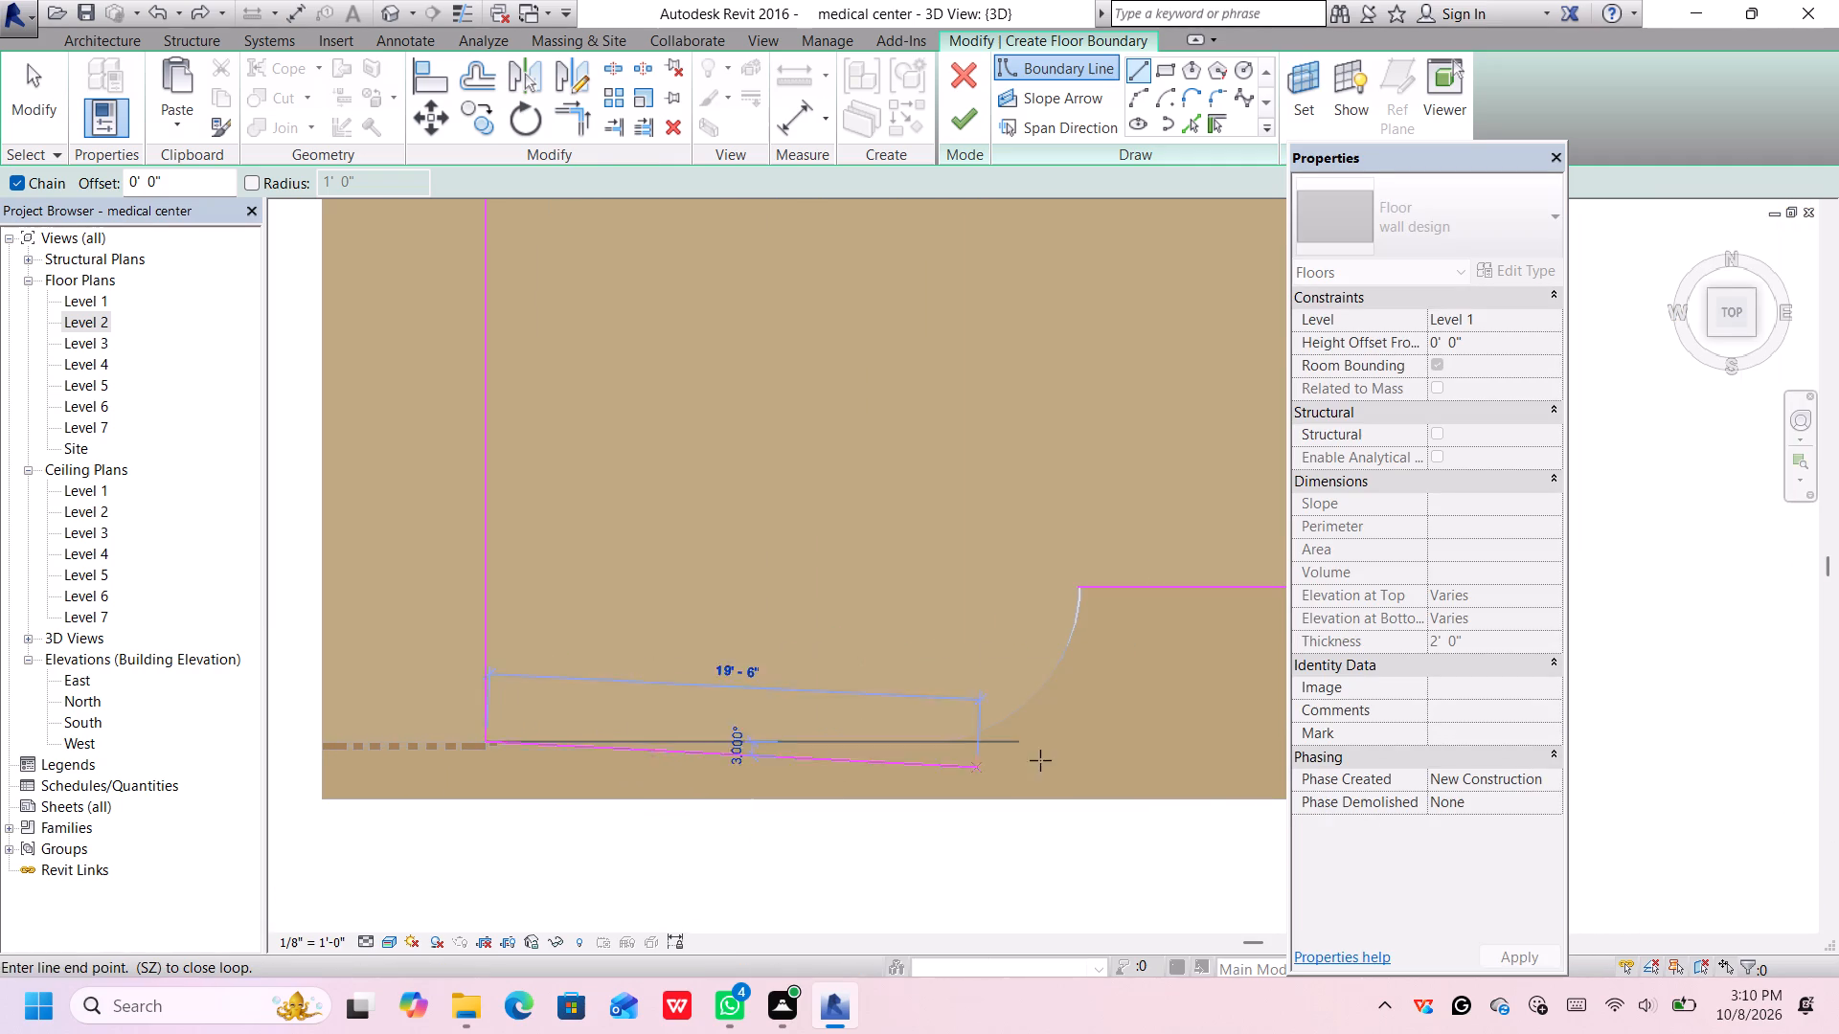
scroll(968, 746, "up", 13)
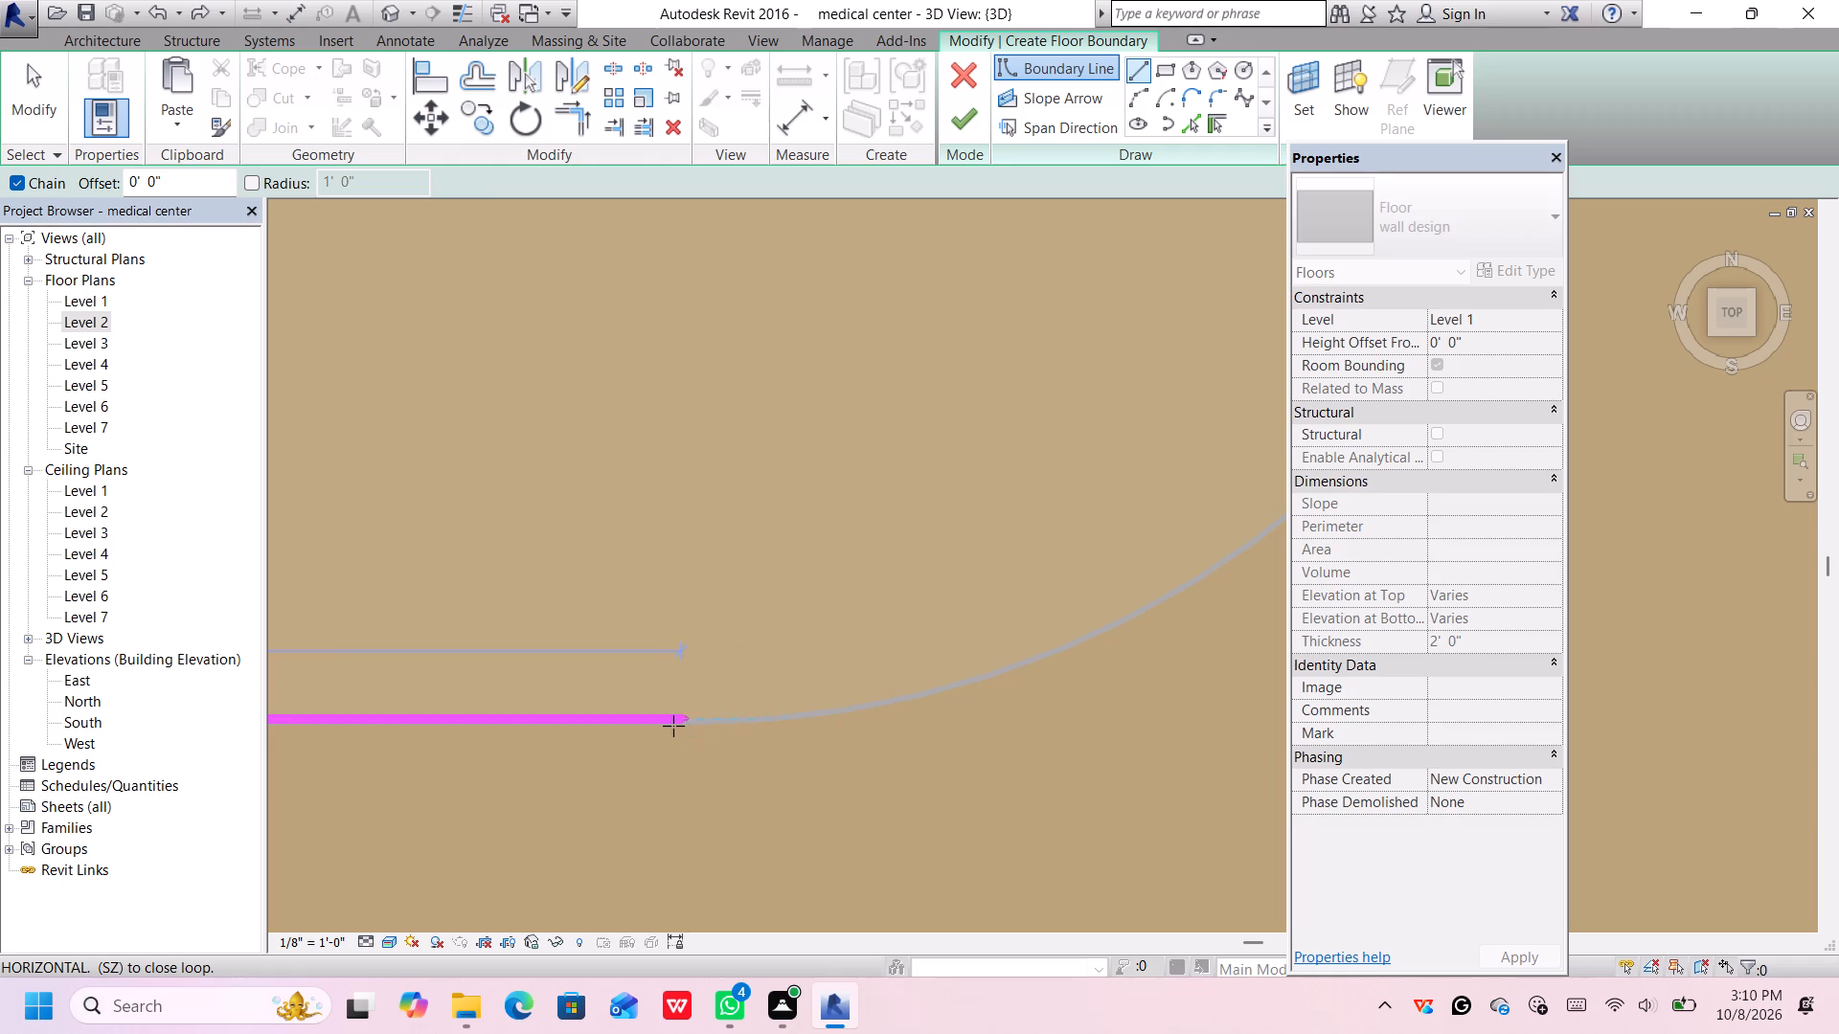
scroll(670, 724, "down", 3)
scroll(670, 724, "up", 3)
scroll(670, 724, "down", 5)
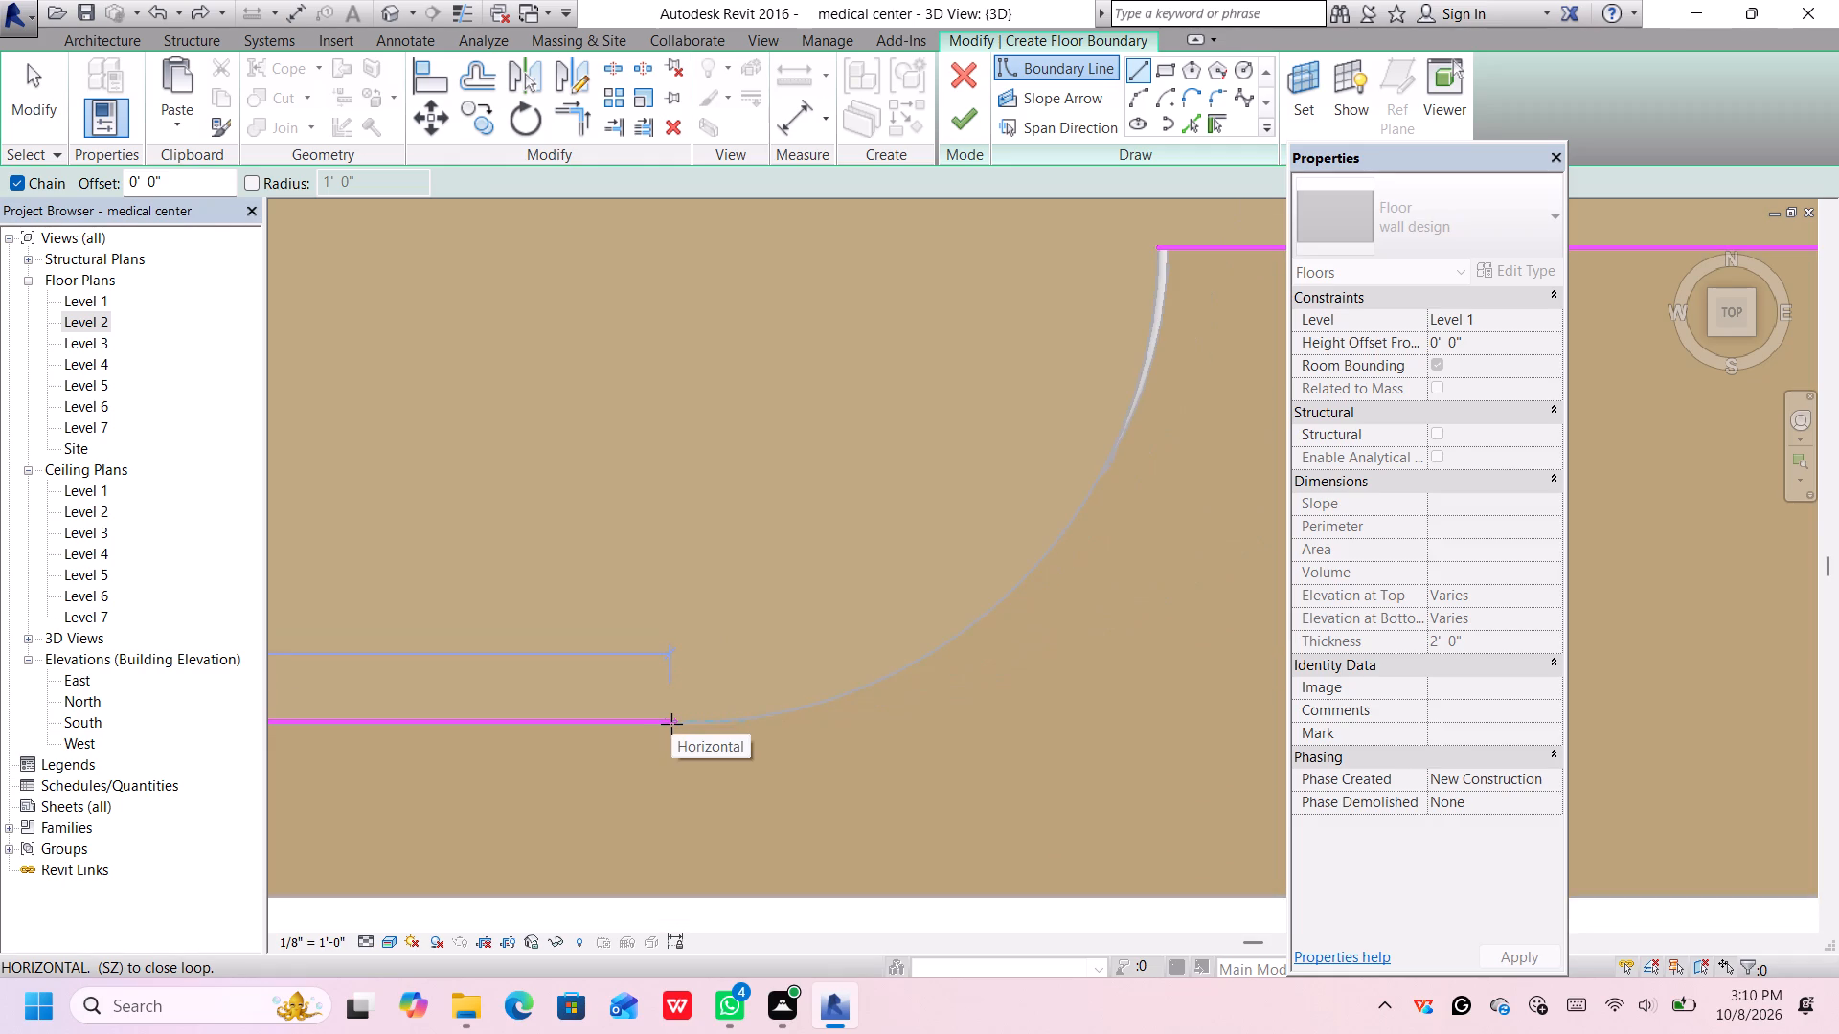
left_click(674, 724)
key("space")
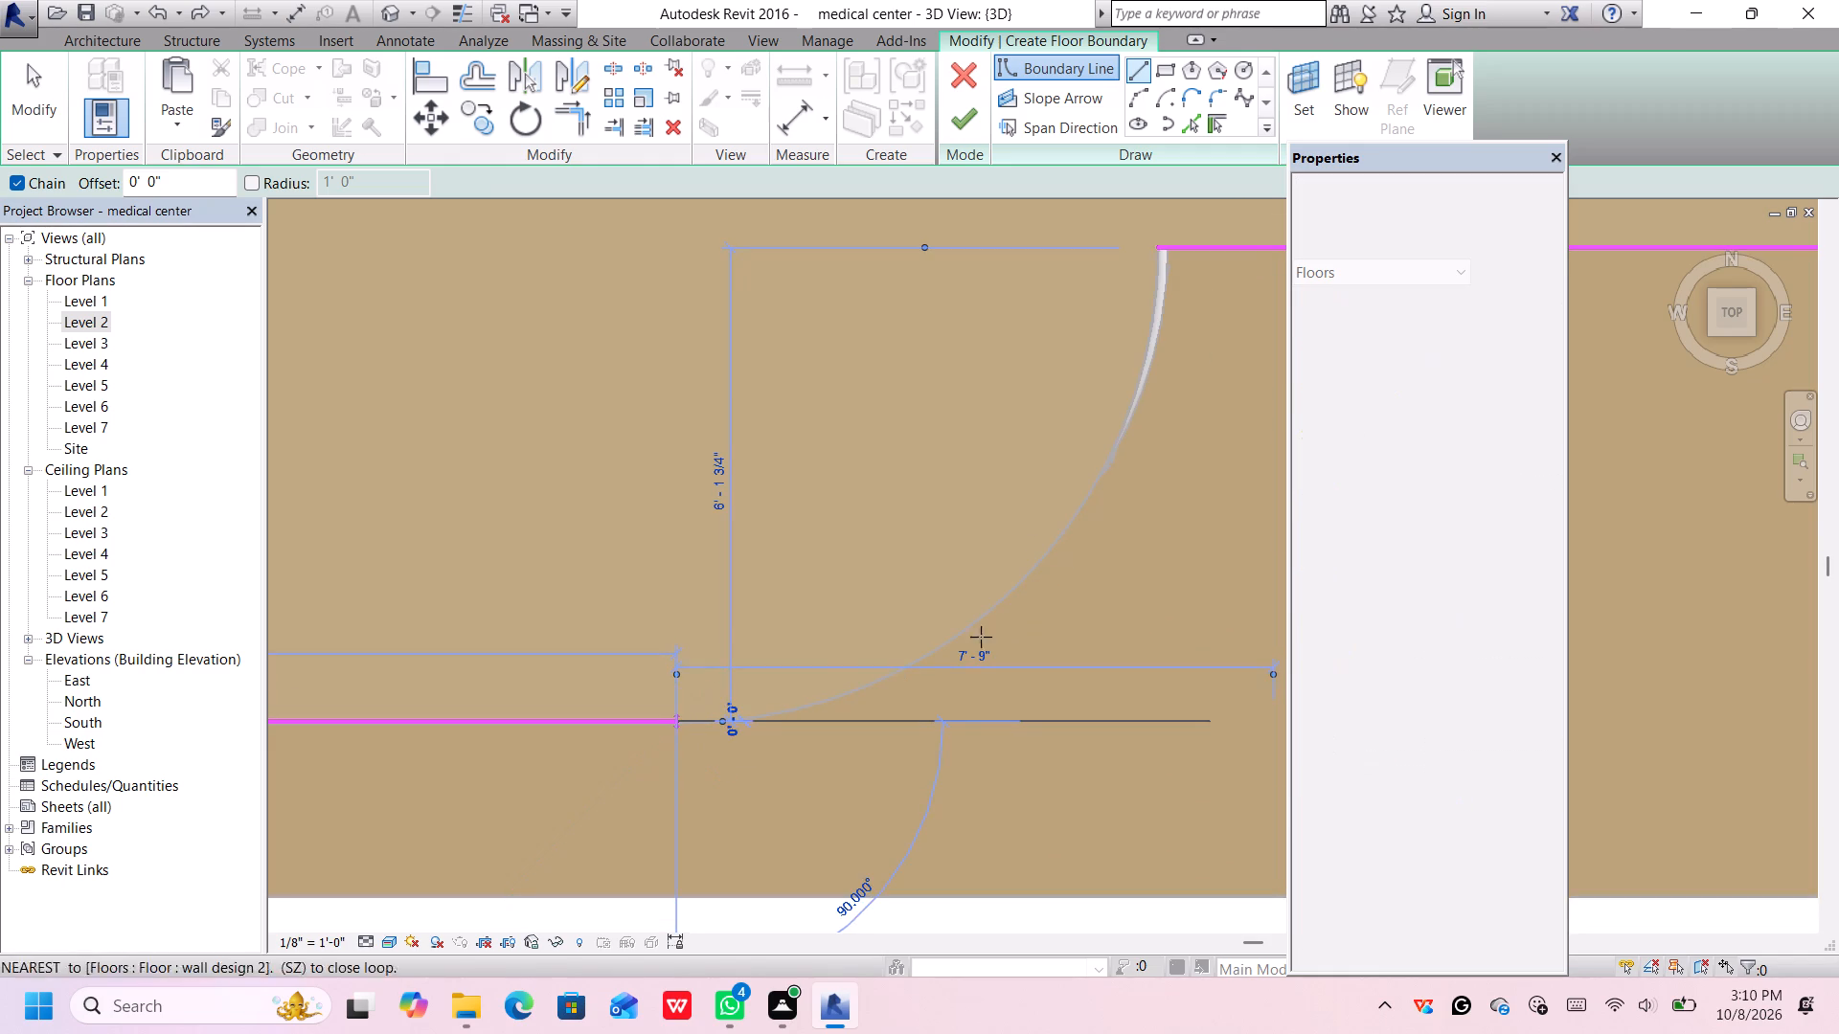
key("Escape")
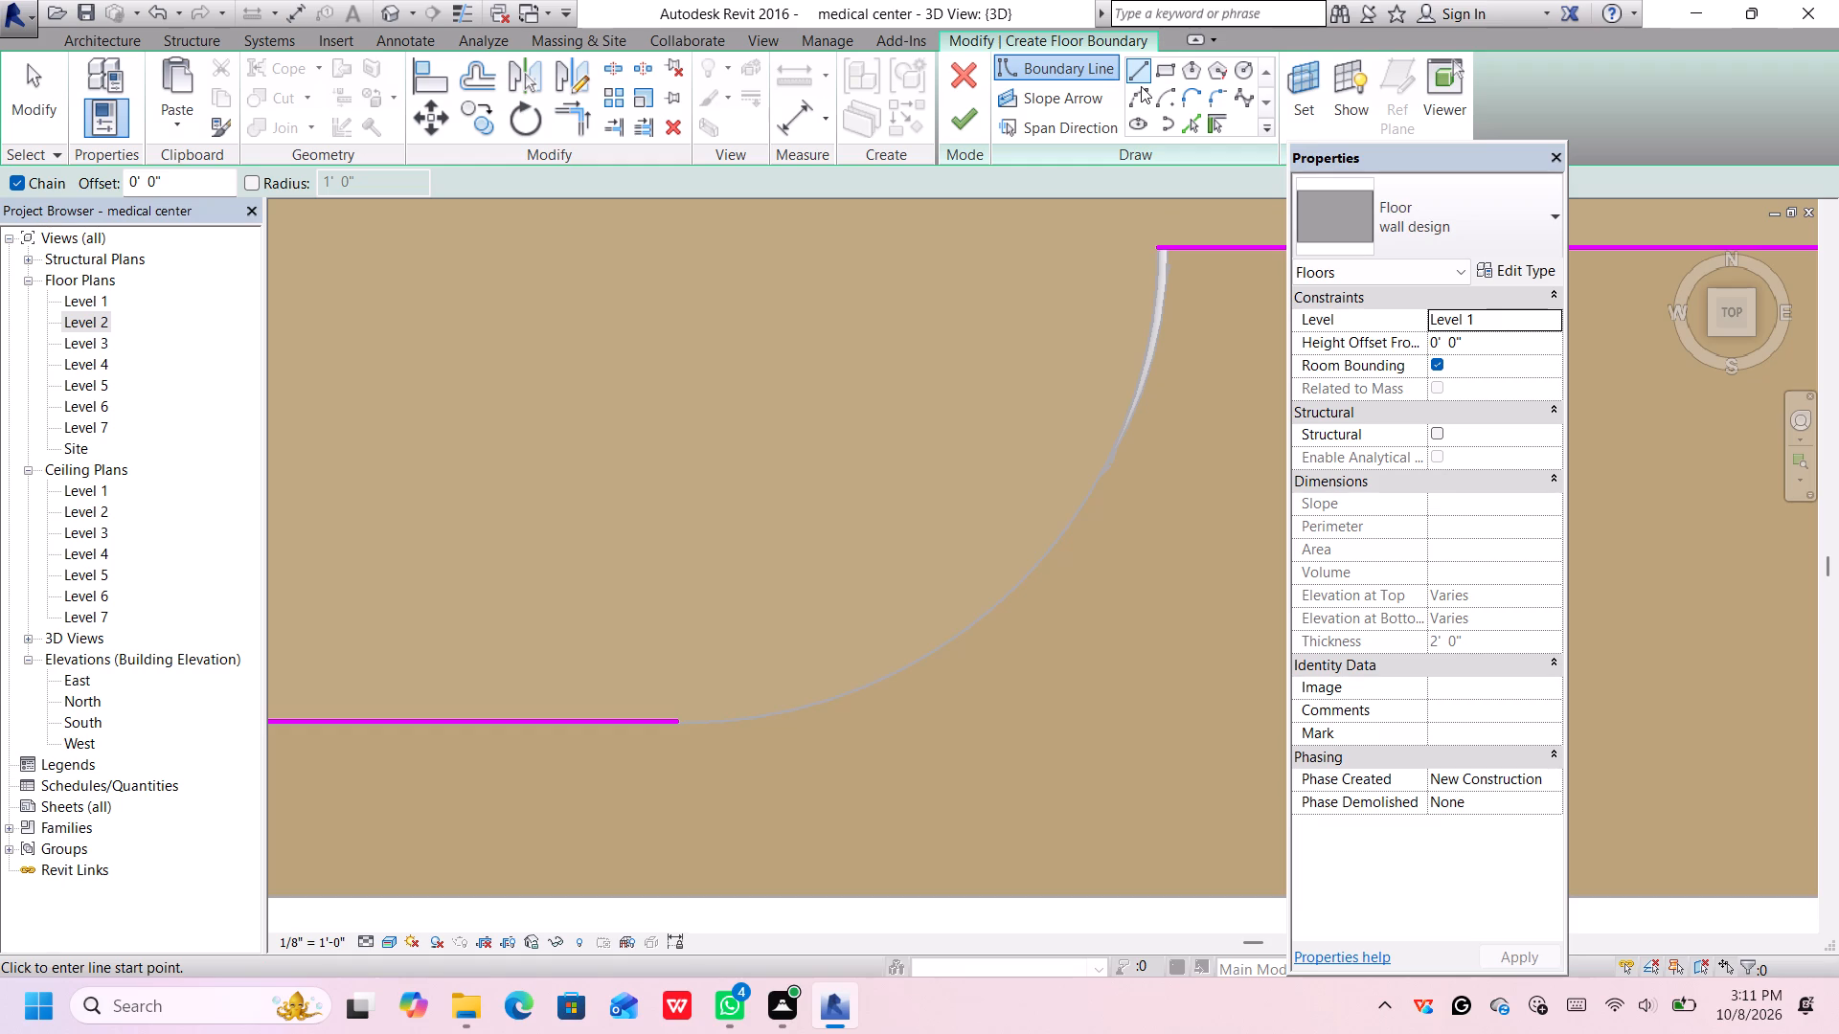
Close the floor boundary with a tangent arc of 6' 1 3/4" radius along the curved corner.
left_click(1141, 89)
left_click(1151, 241)
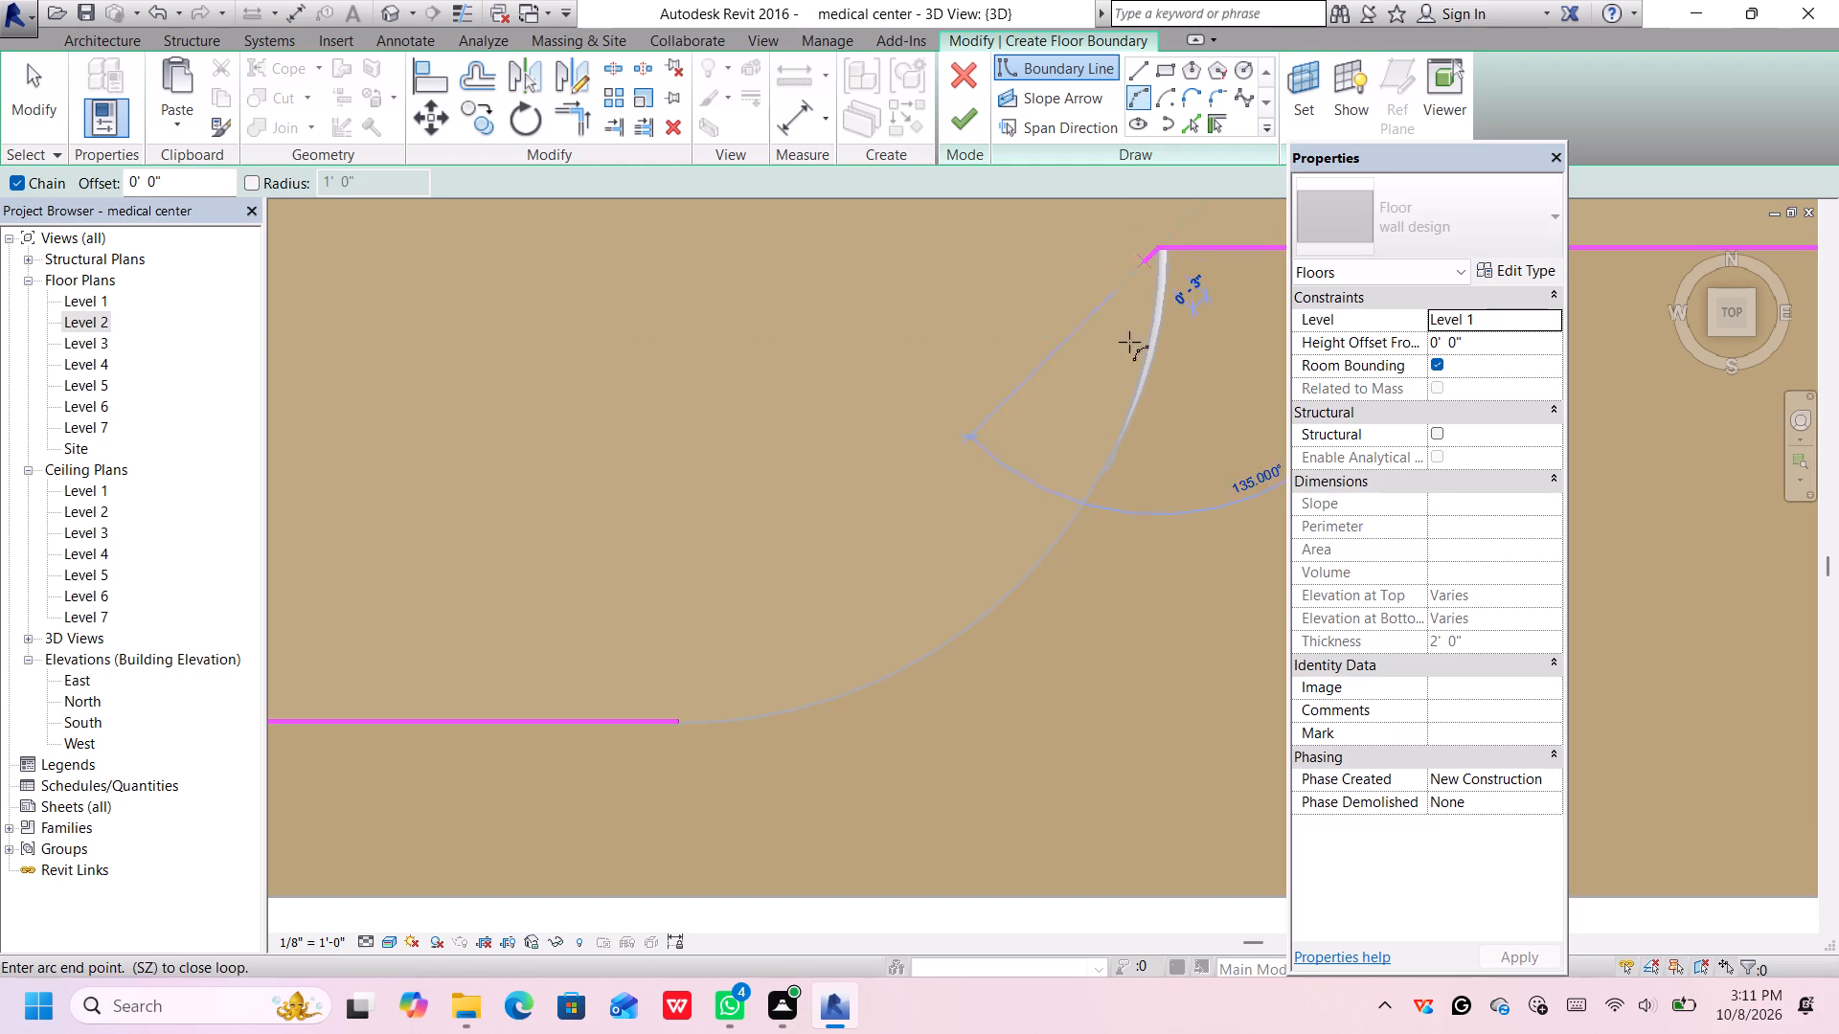
left_click(679, 723)
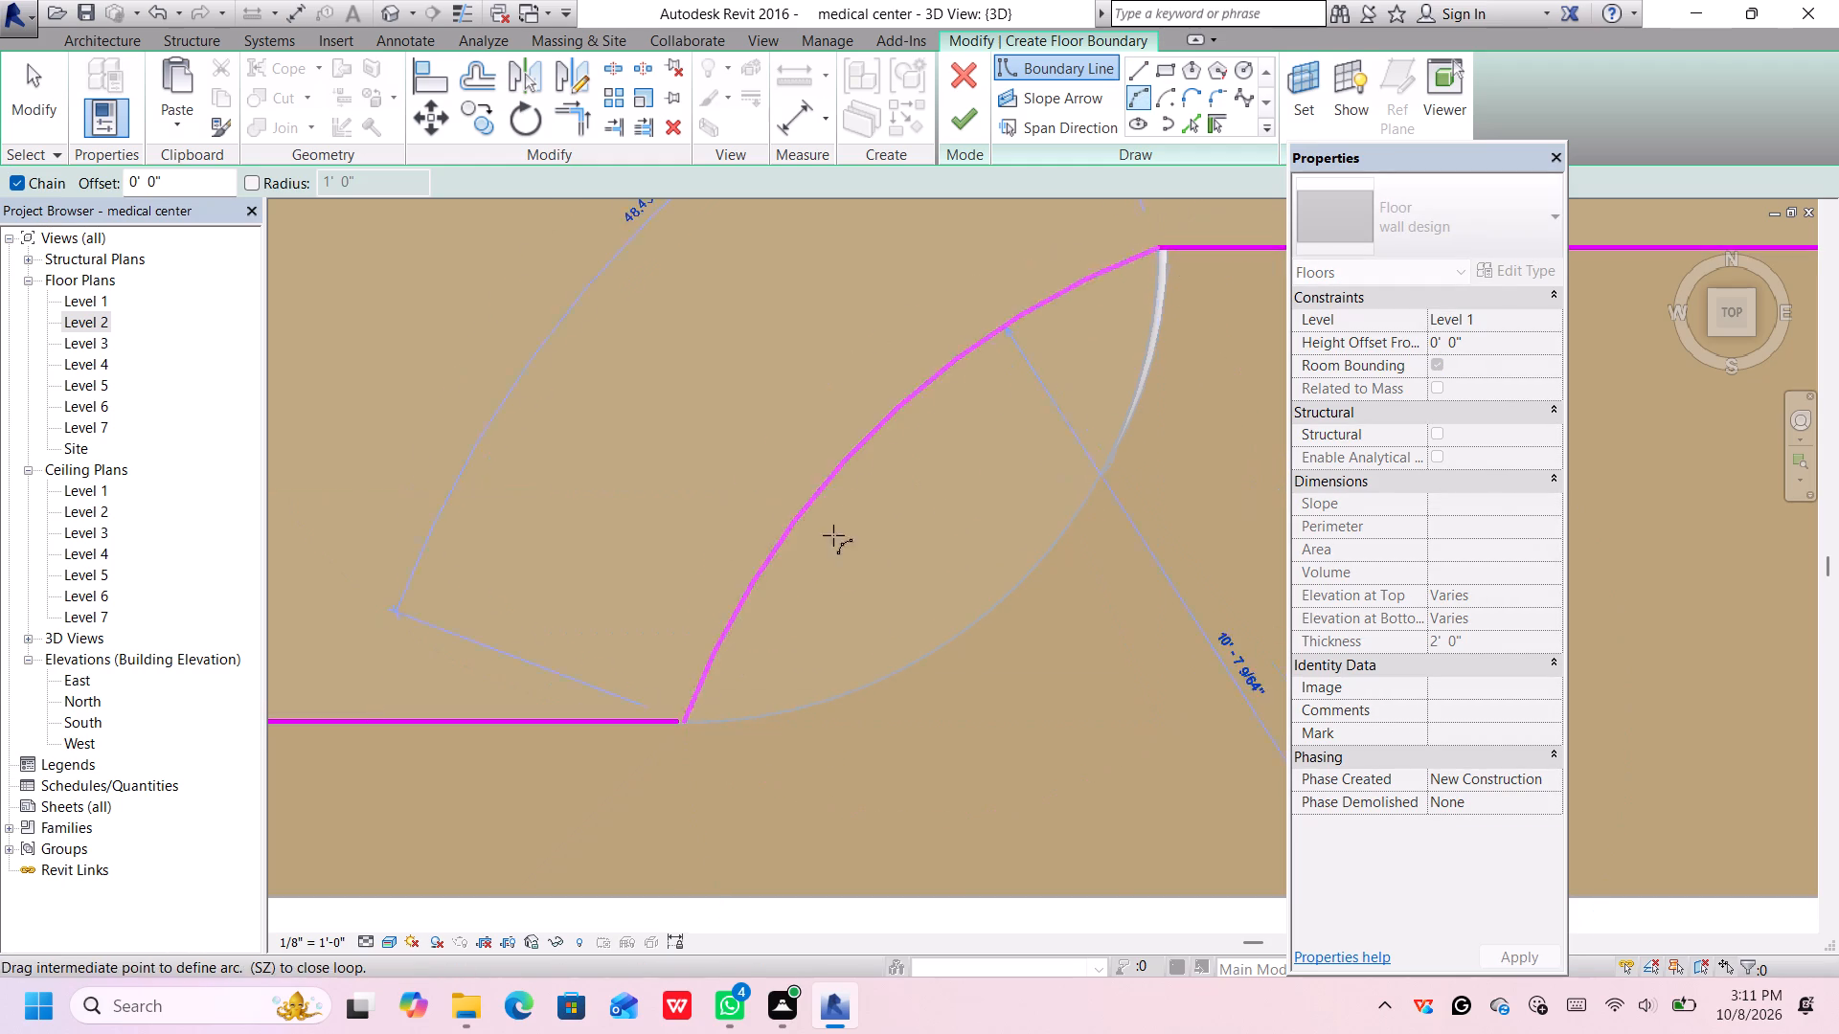
left_click(976, 633)
Change the floor type to LW Concrete on Metal Deck and finish the floor boundary sketch.
scroll(1080, 417, "down", 4)
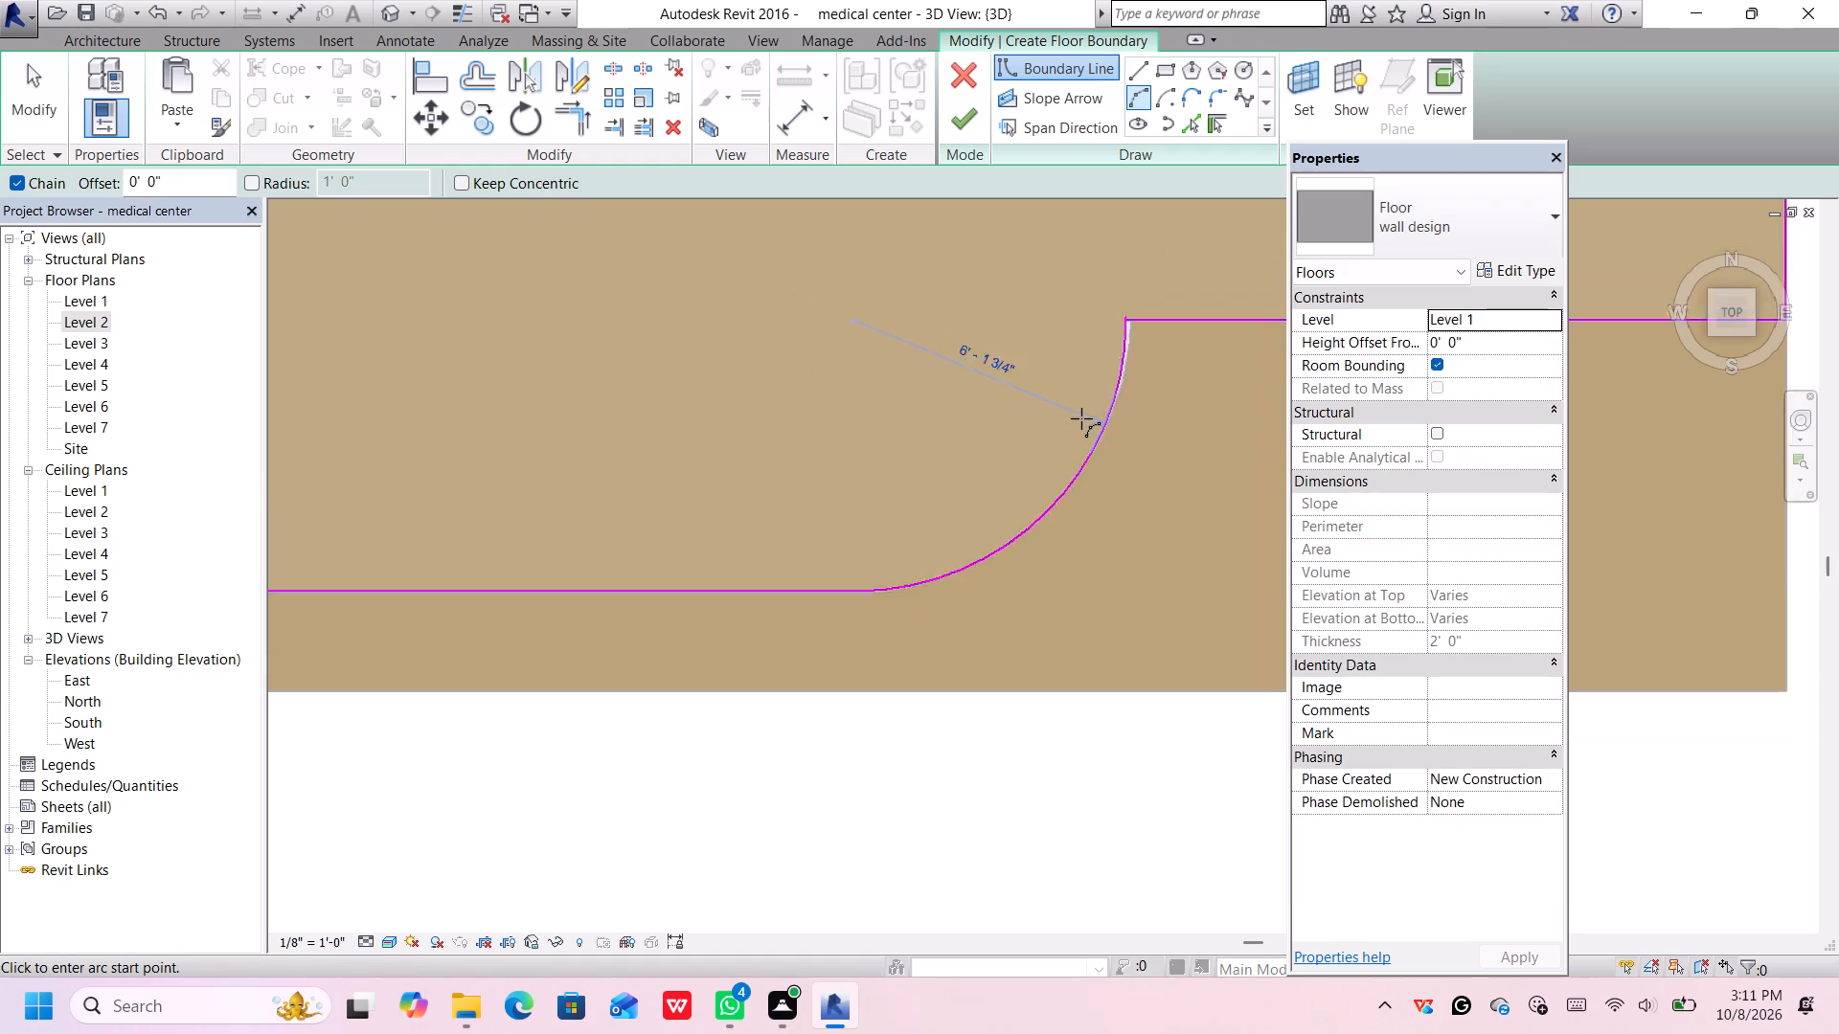
scroll(1081, 418, "down", 6)
middle_click_drag(1102, 424, 1150, 475)
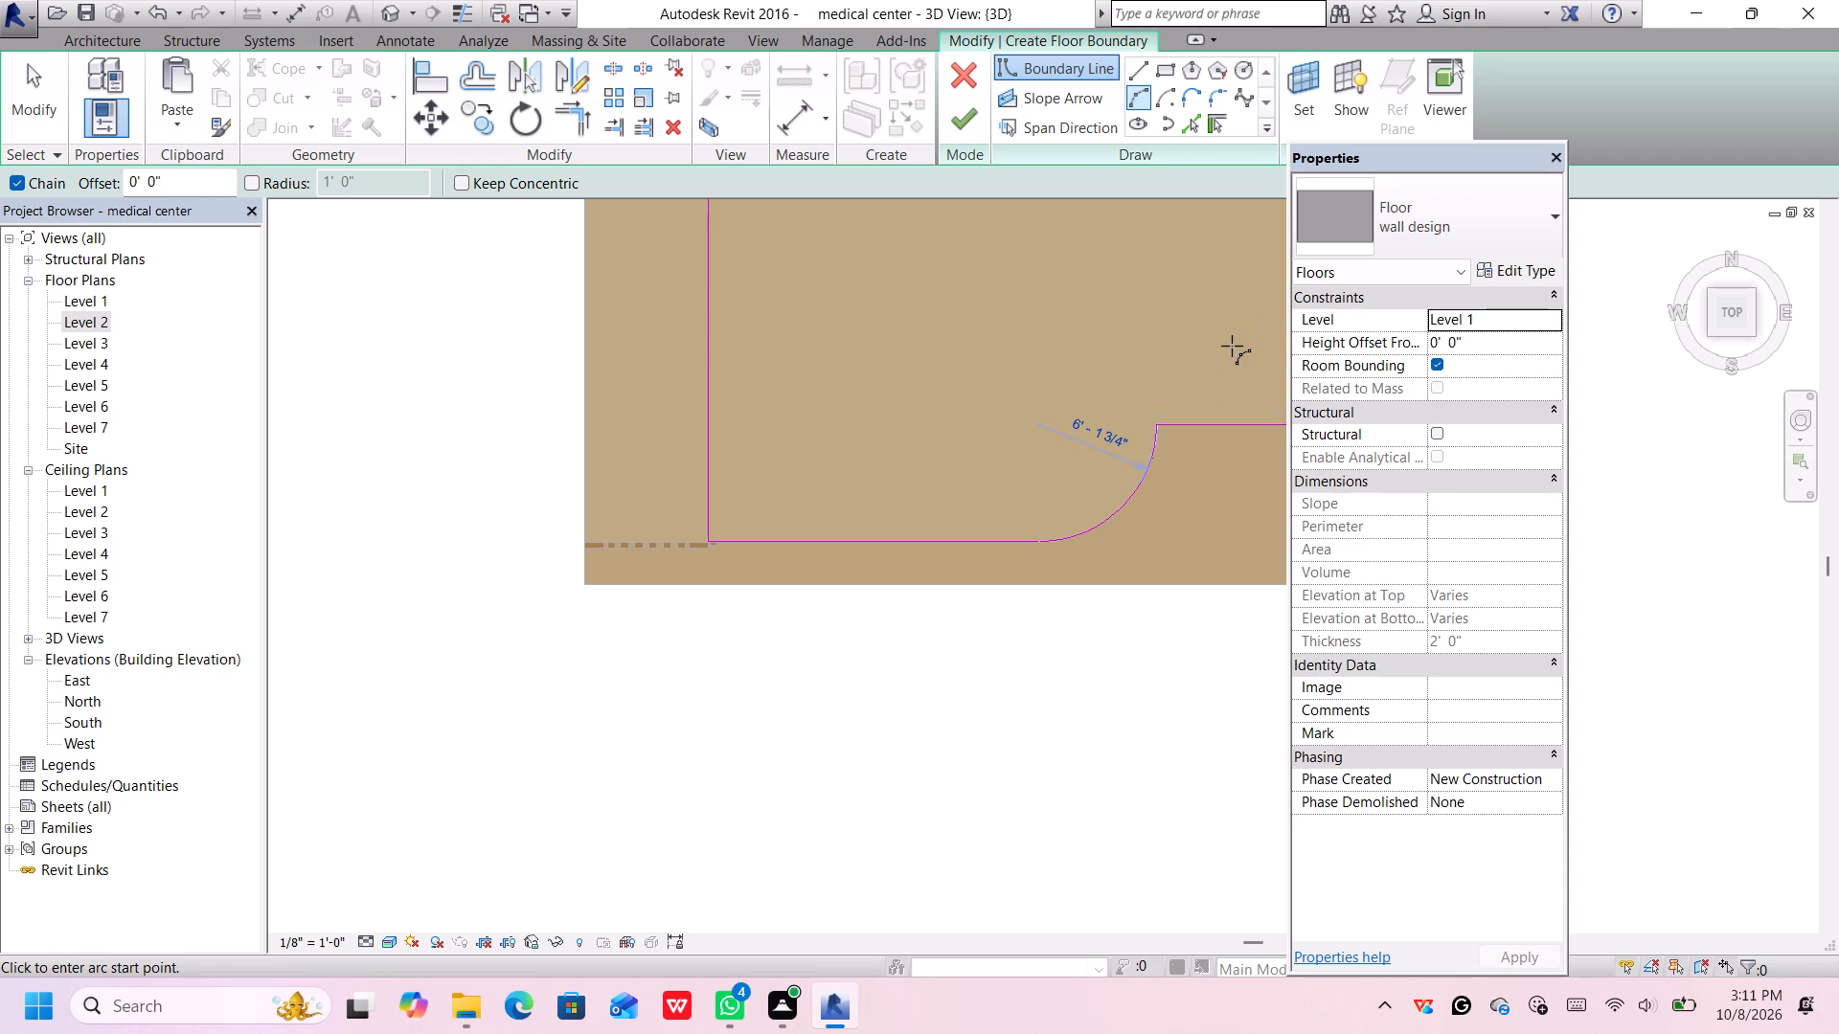
middle_click_drag(1225, 350, 1021, 457)
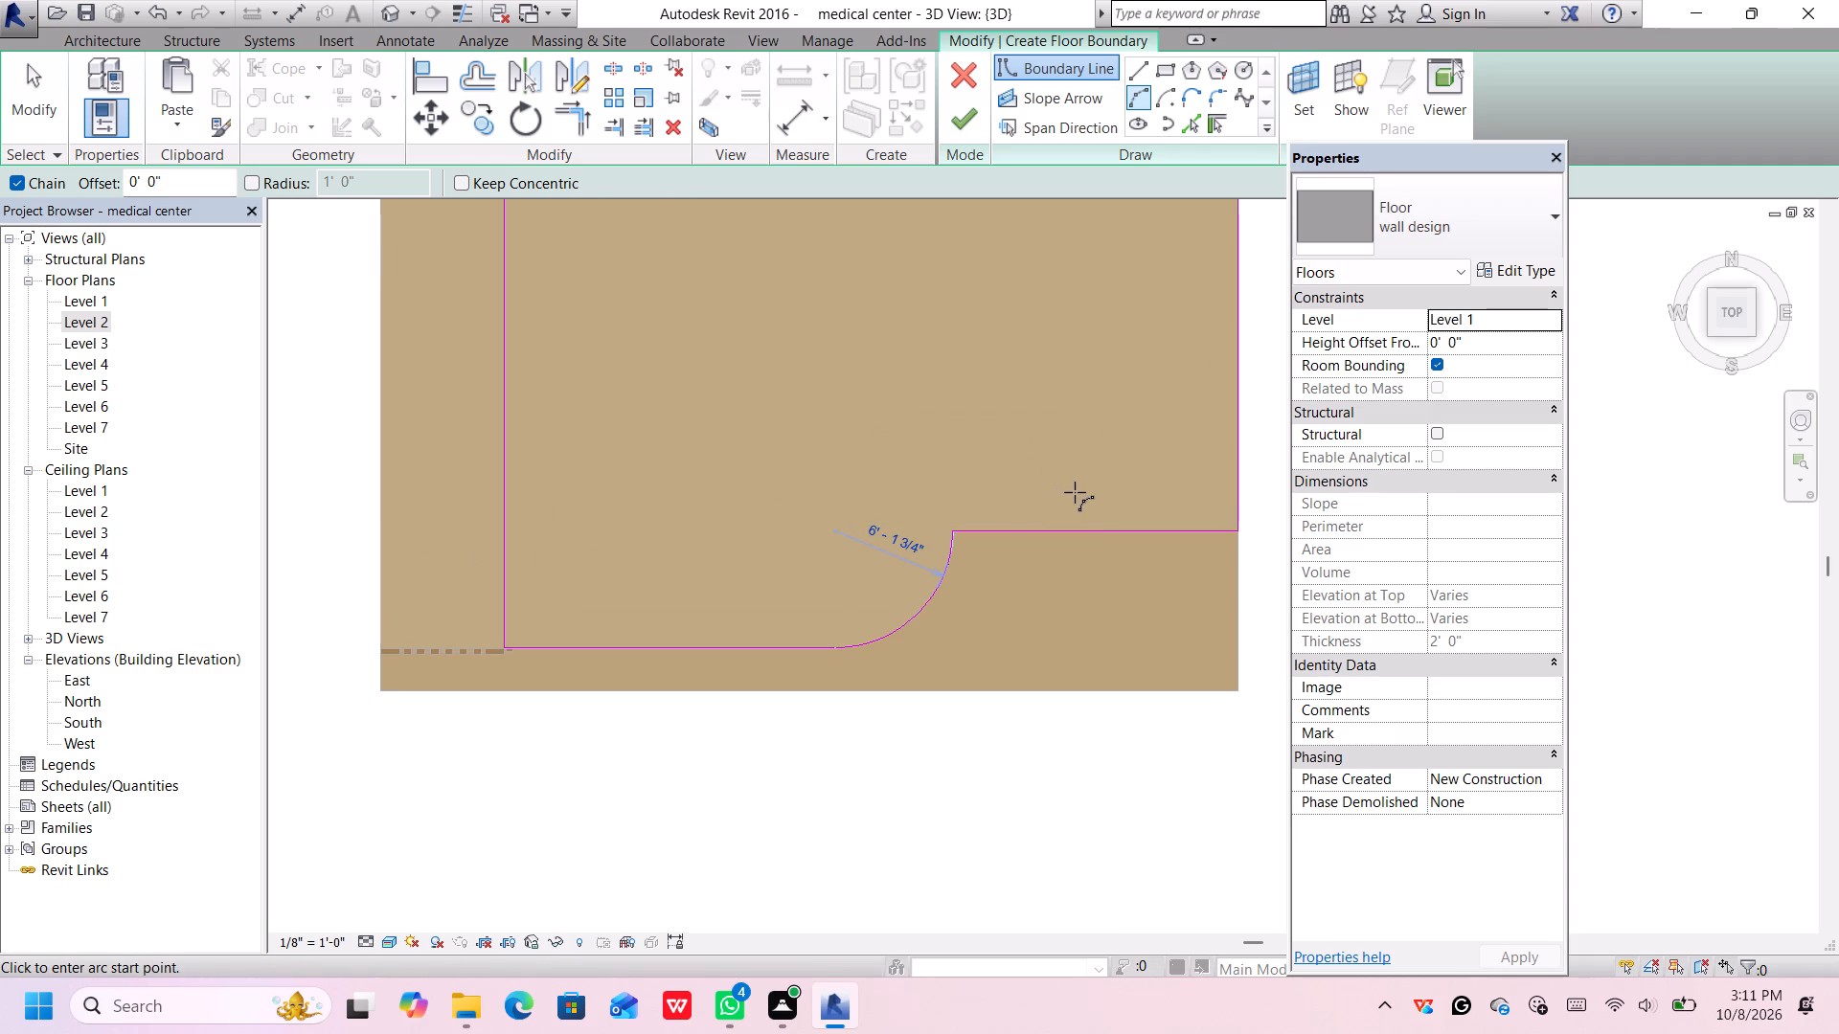
middle_click_drag(1260, 415, 1260, 419)
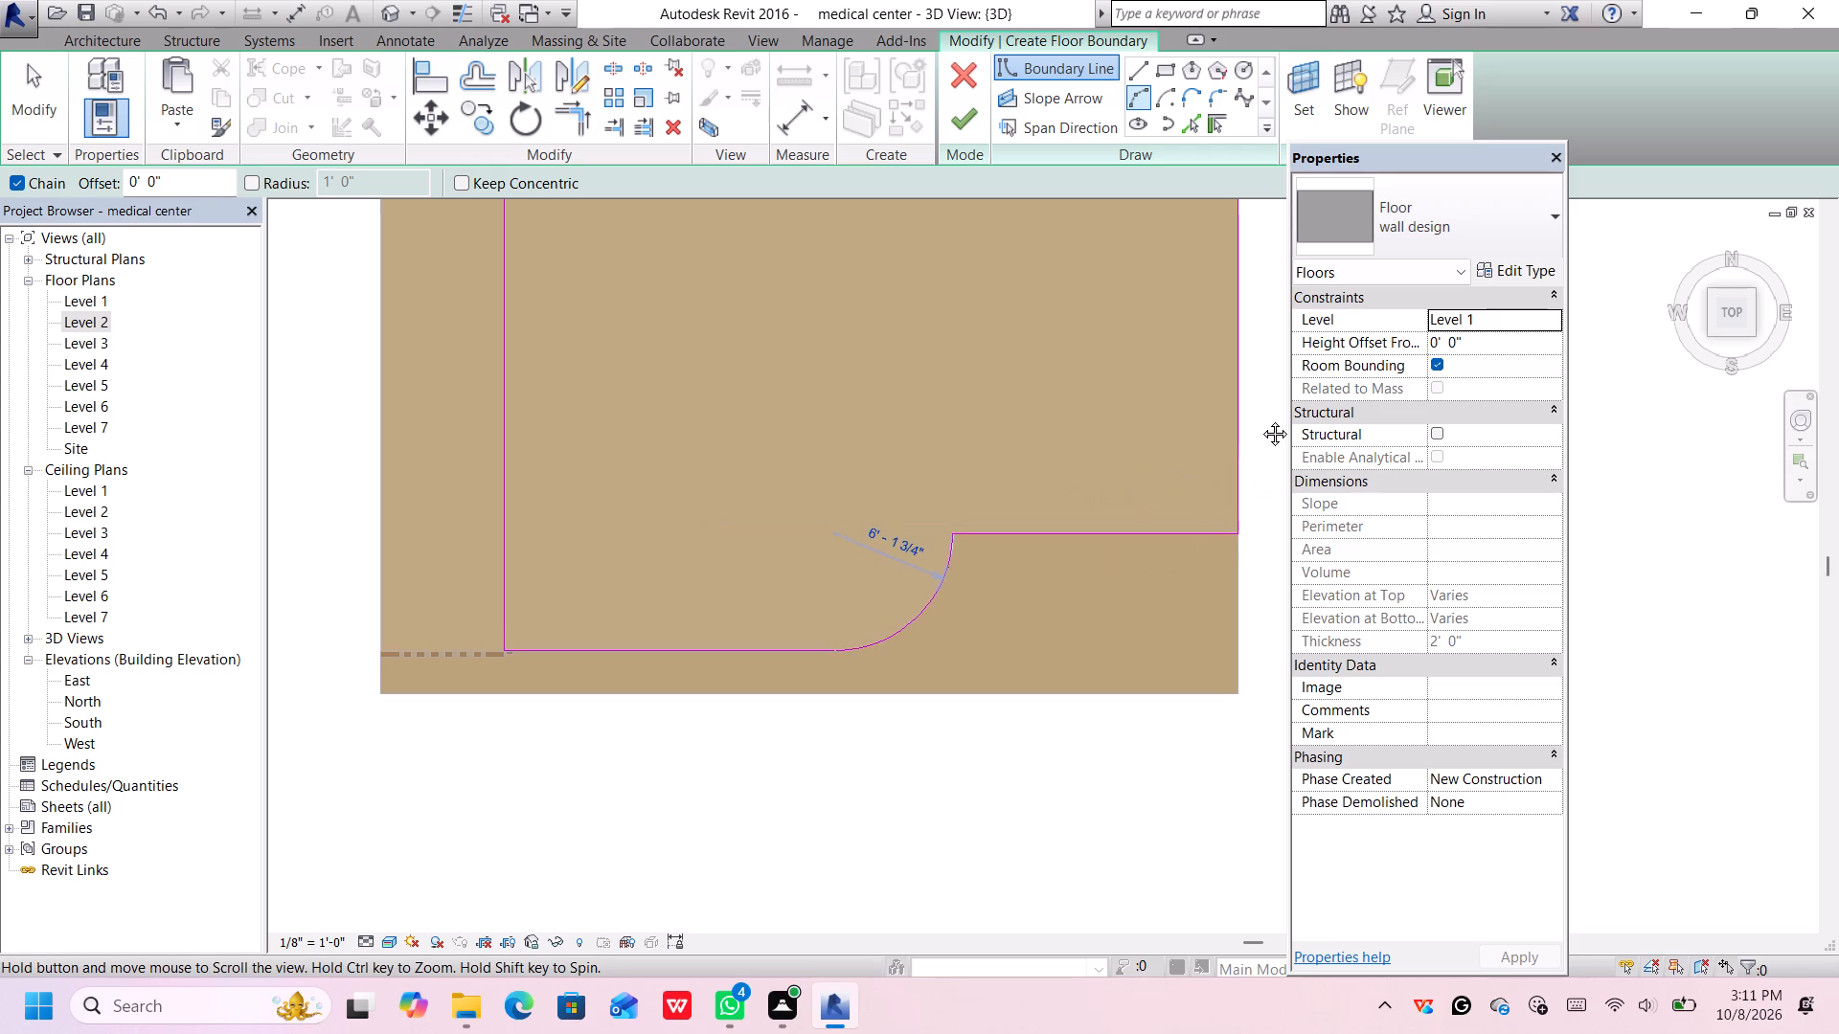
middle_click_drag(1260, 419, 1233, 584)
scroll(1237, 560, "down", 2)
middle_click_drag(1234, 559, 1144, 706)
left_click(1457, 198)
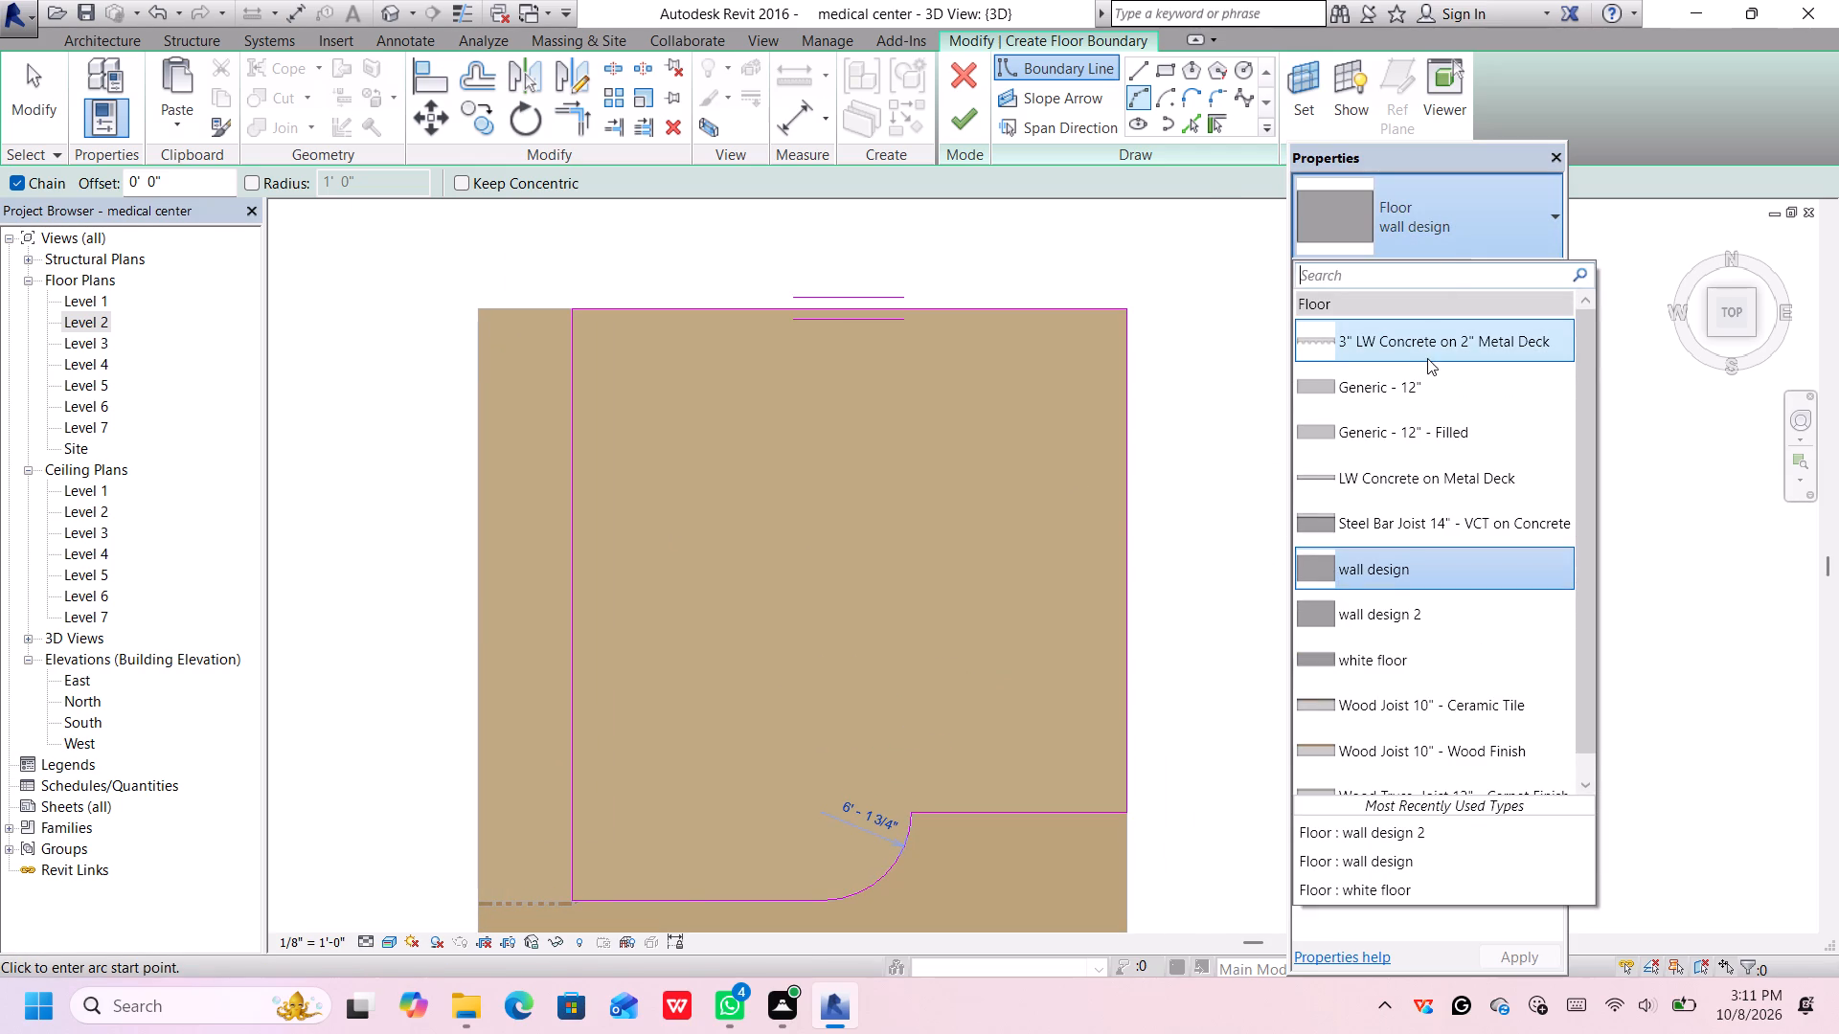
scroll(1424, 377, "up", 1)
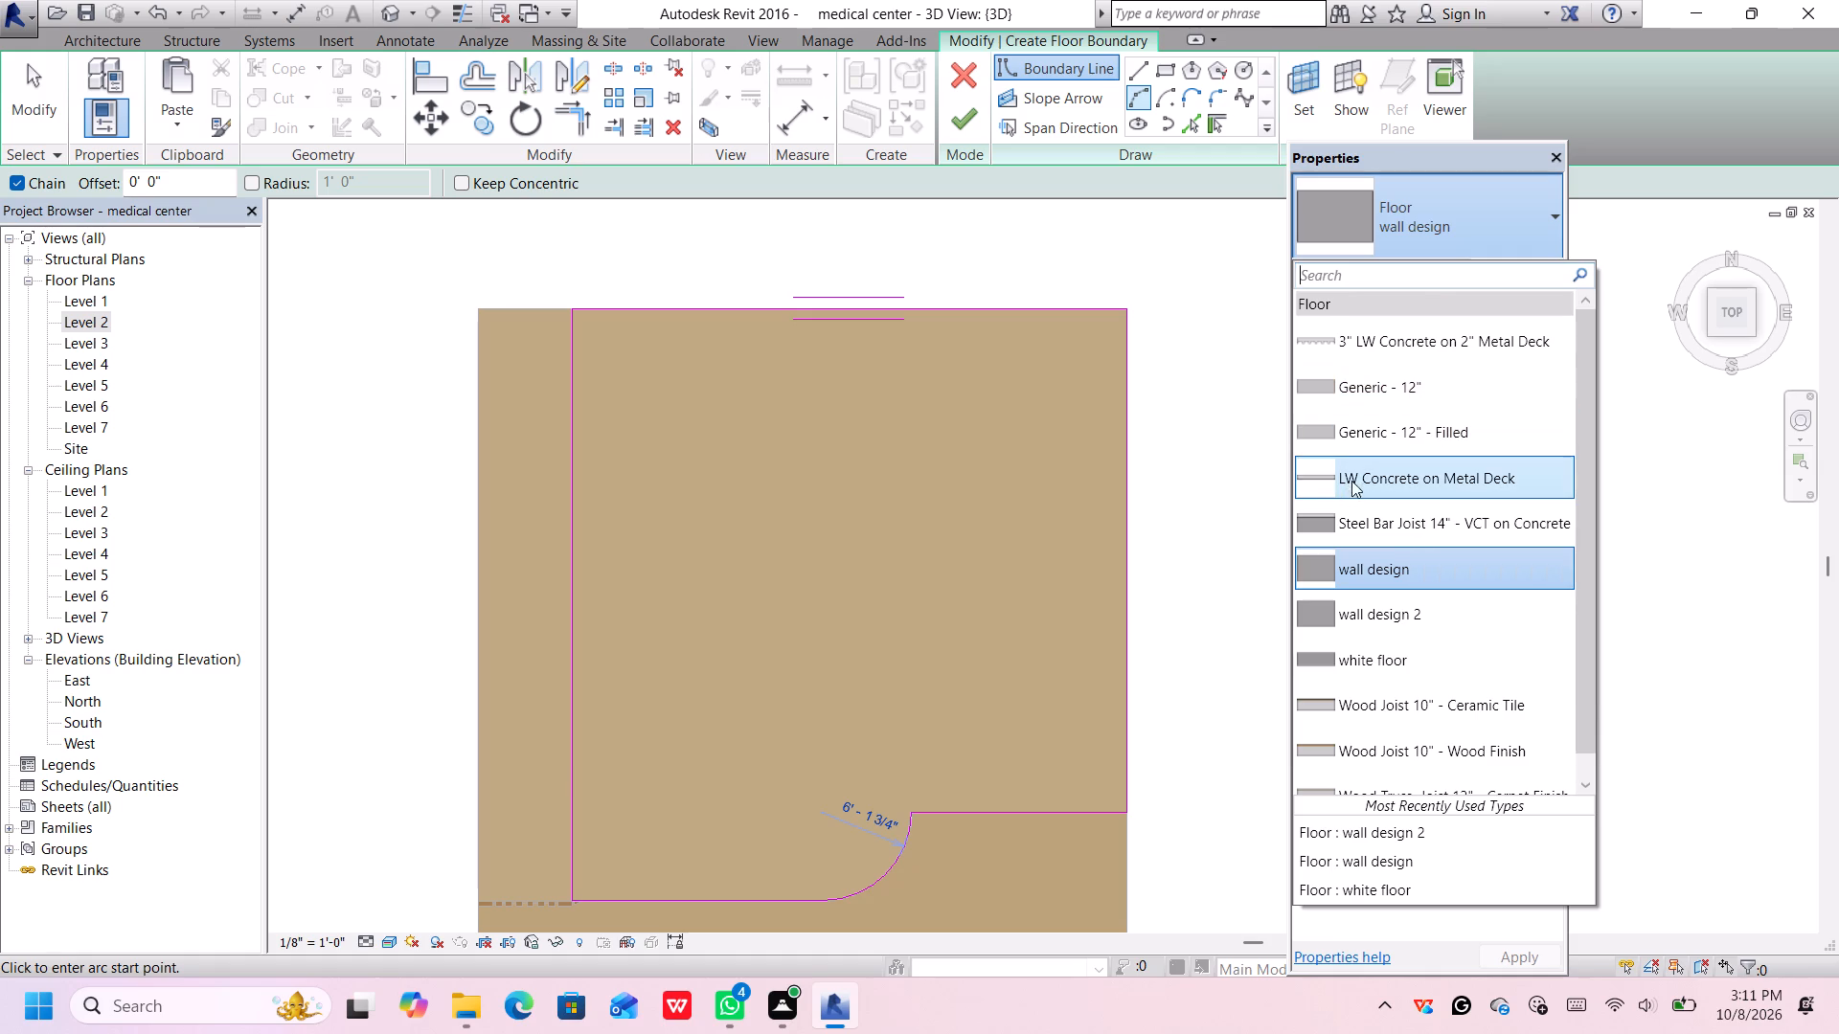
left_click(1359, 477)
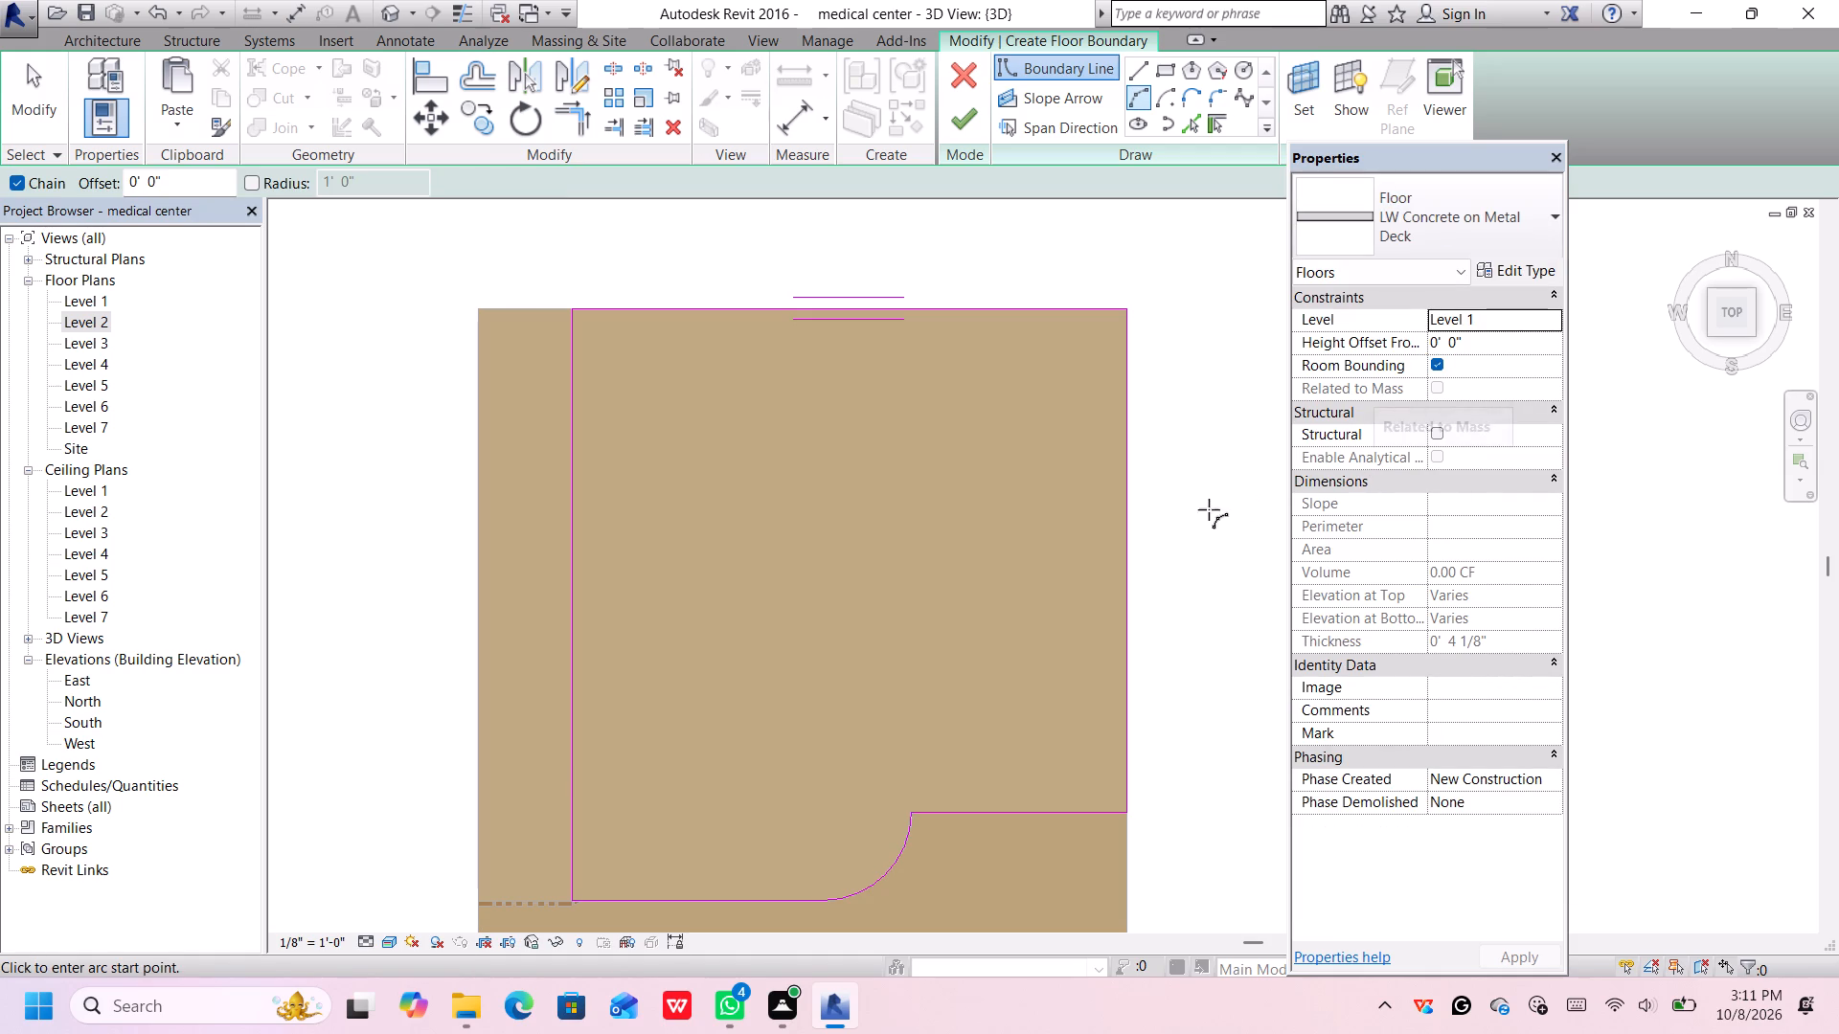
left_click(960, 121)
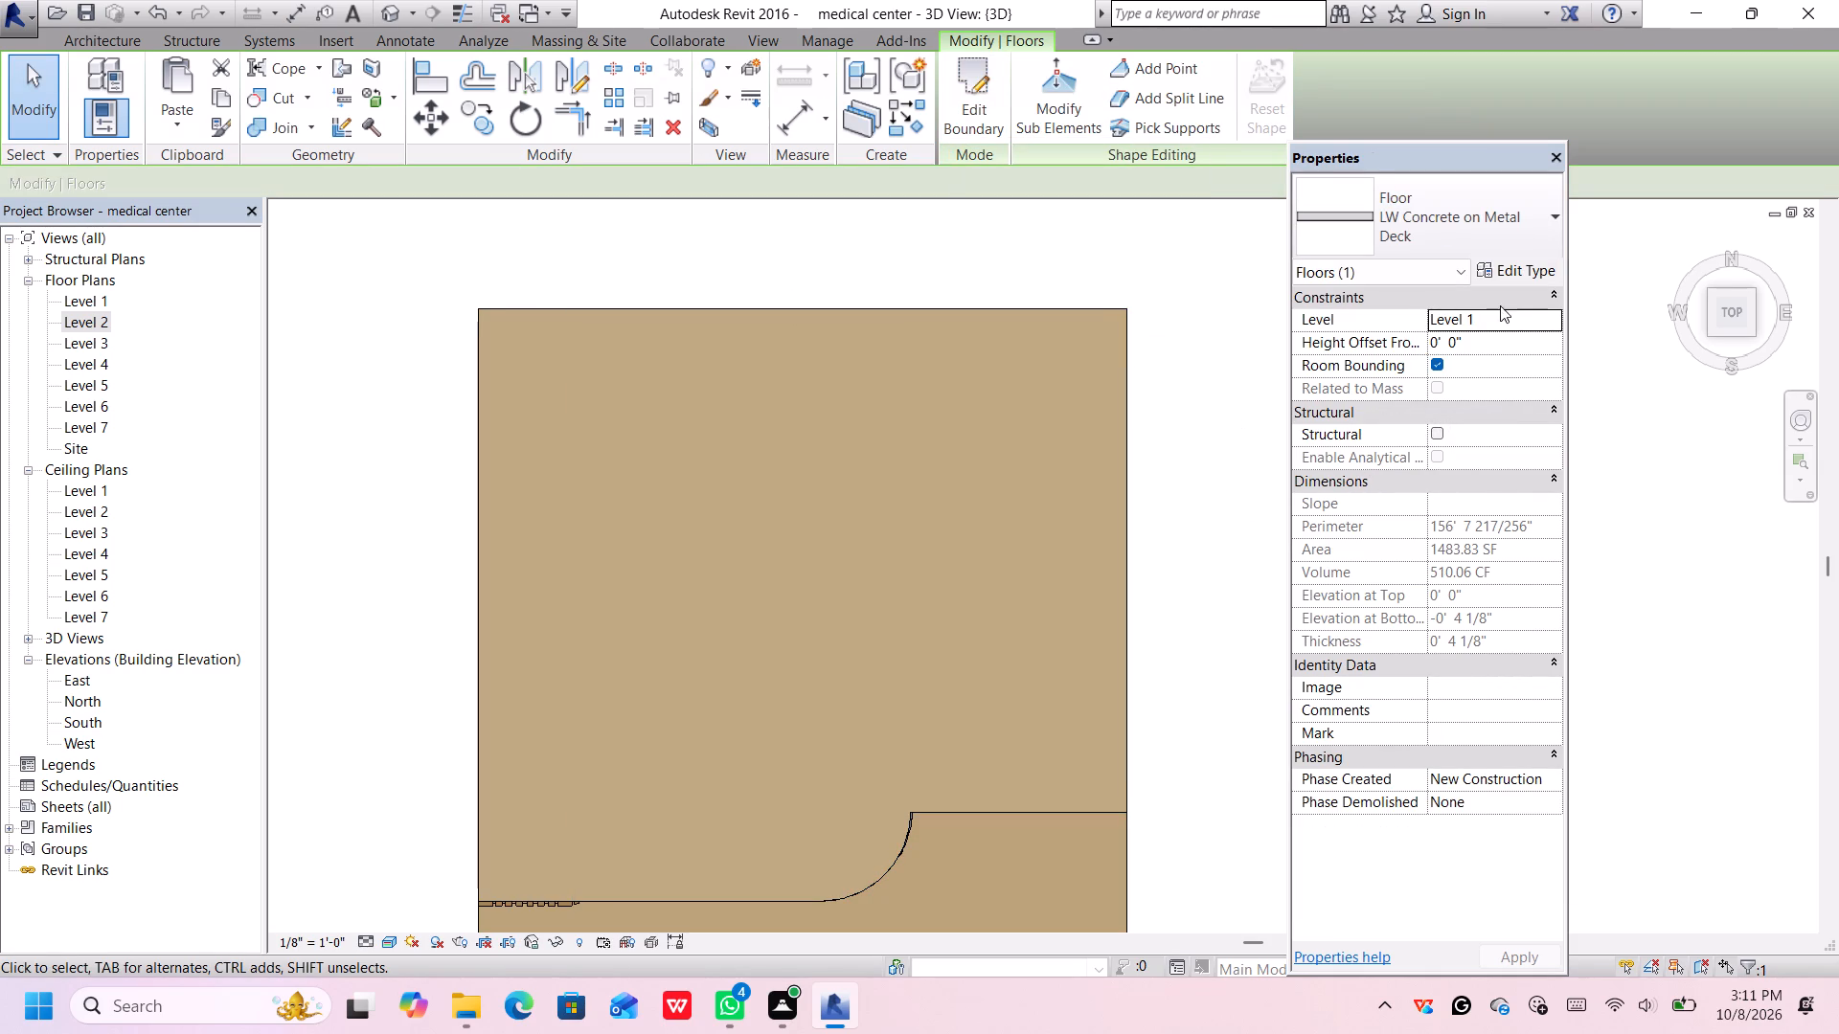
Place the new floor on Level 3 with a height offset of 3' 0".
left_click(1551, 318)
left_click(1488, 382)
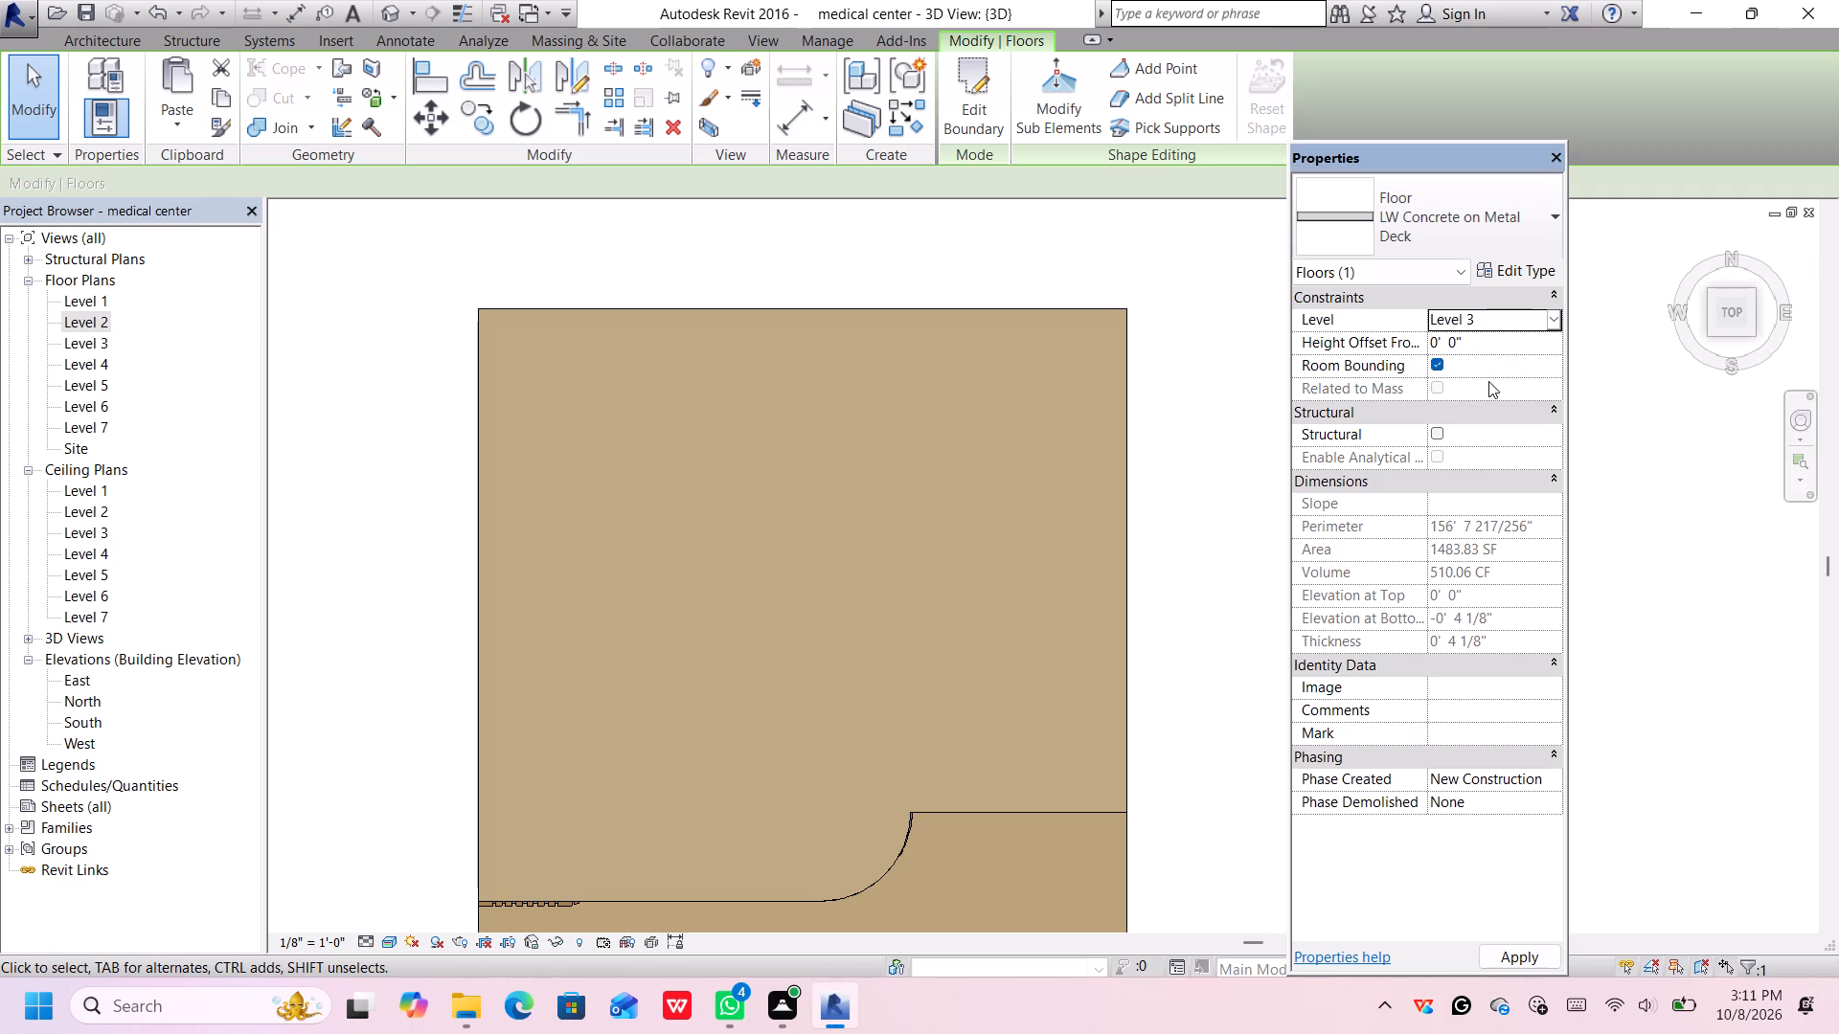
left_click(1492, 343)
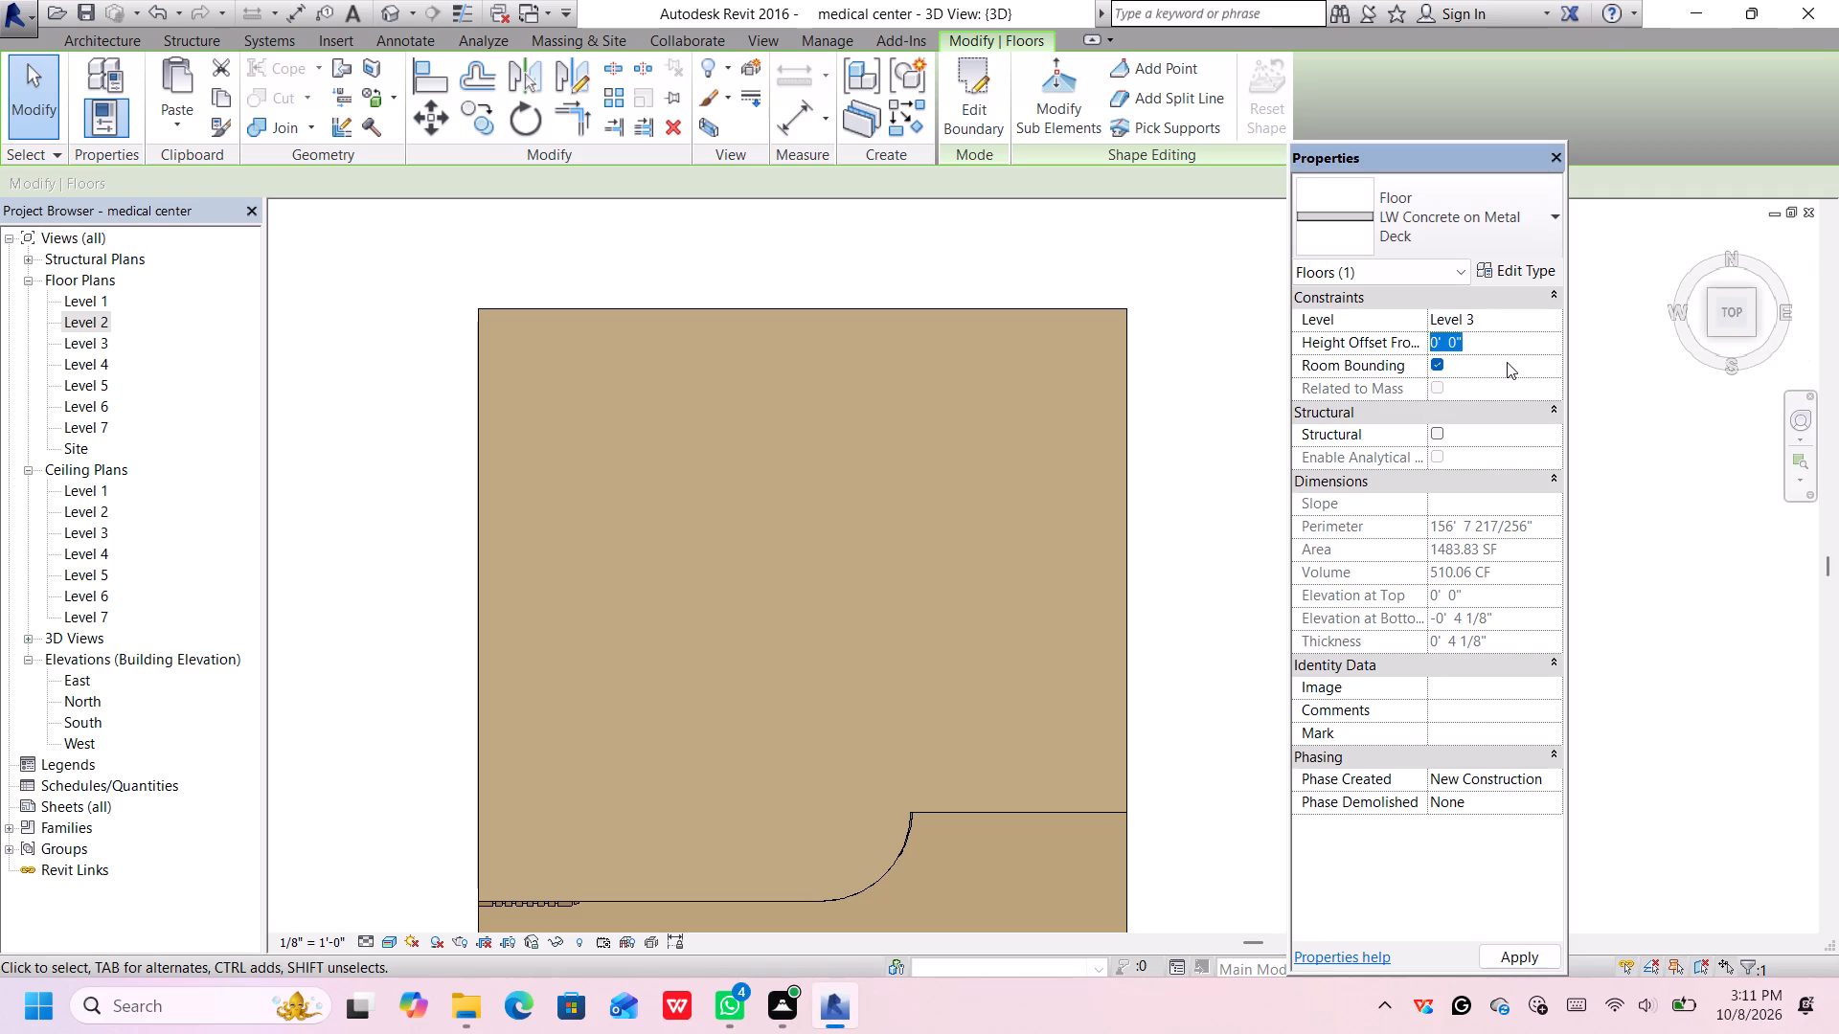
key("BackSpace")
key("3")
key("apostrophe")
key("Return")
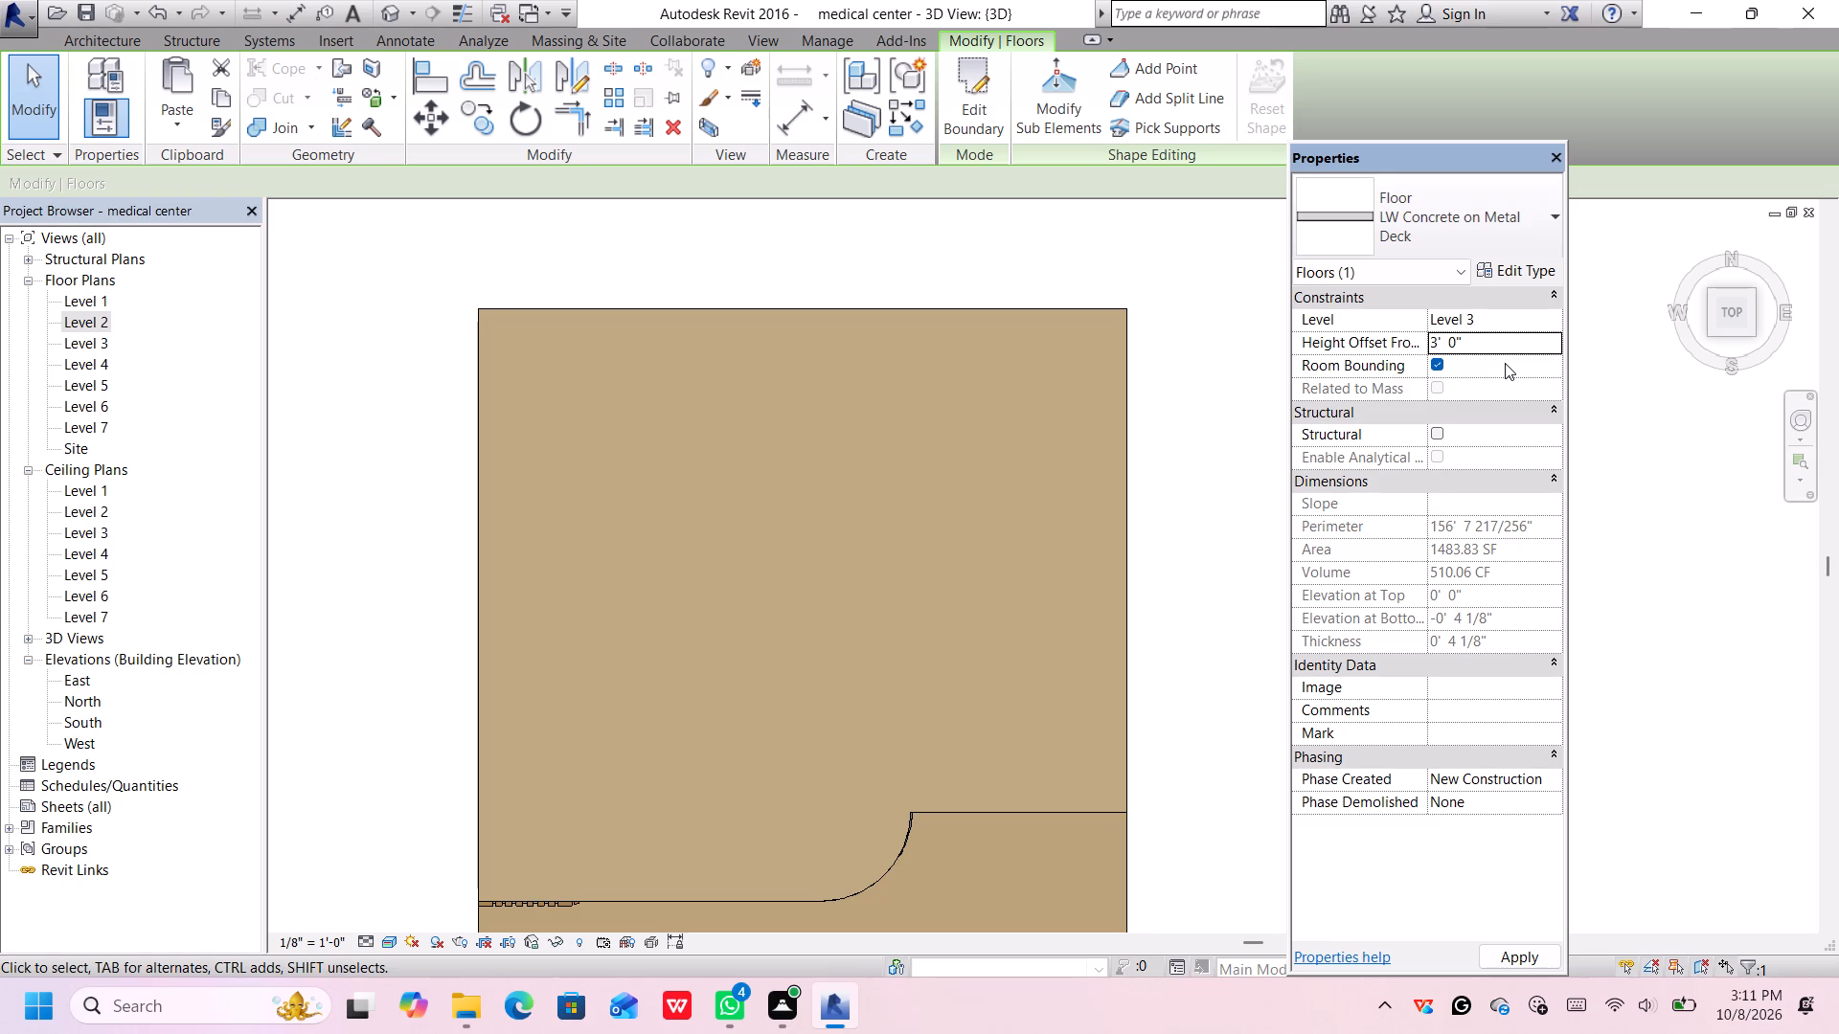
From an isometric view, select the LW Concrete on Metal Deck floor and set its height offset to 6' 0".
left_click(1715, 339)
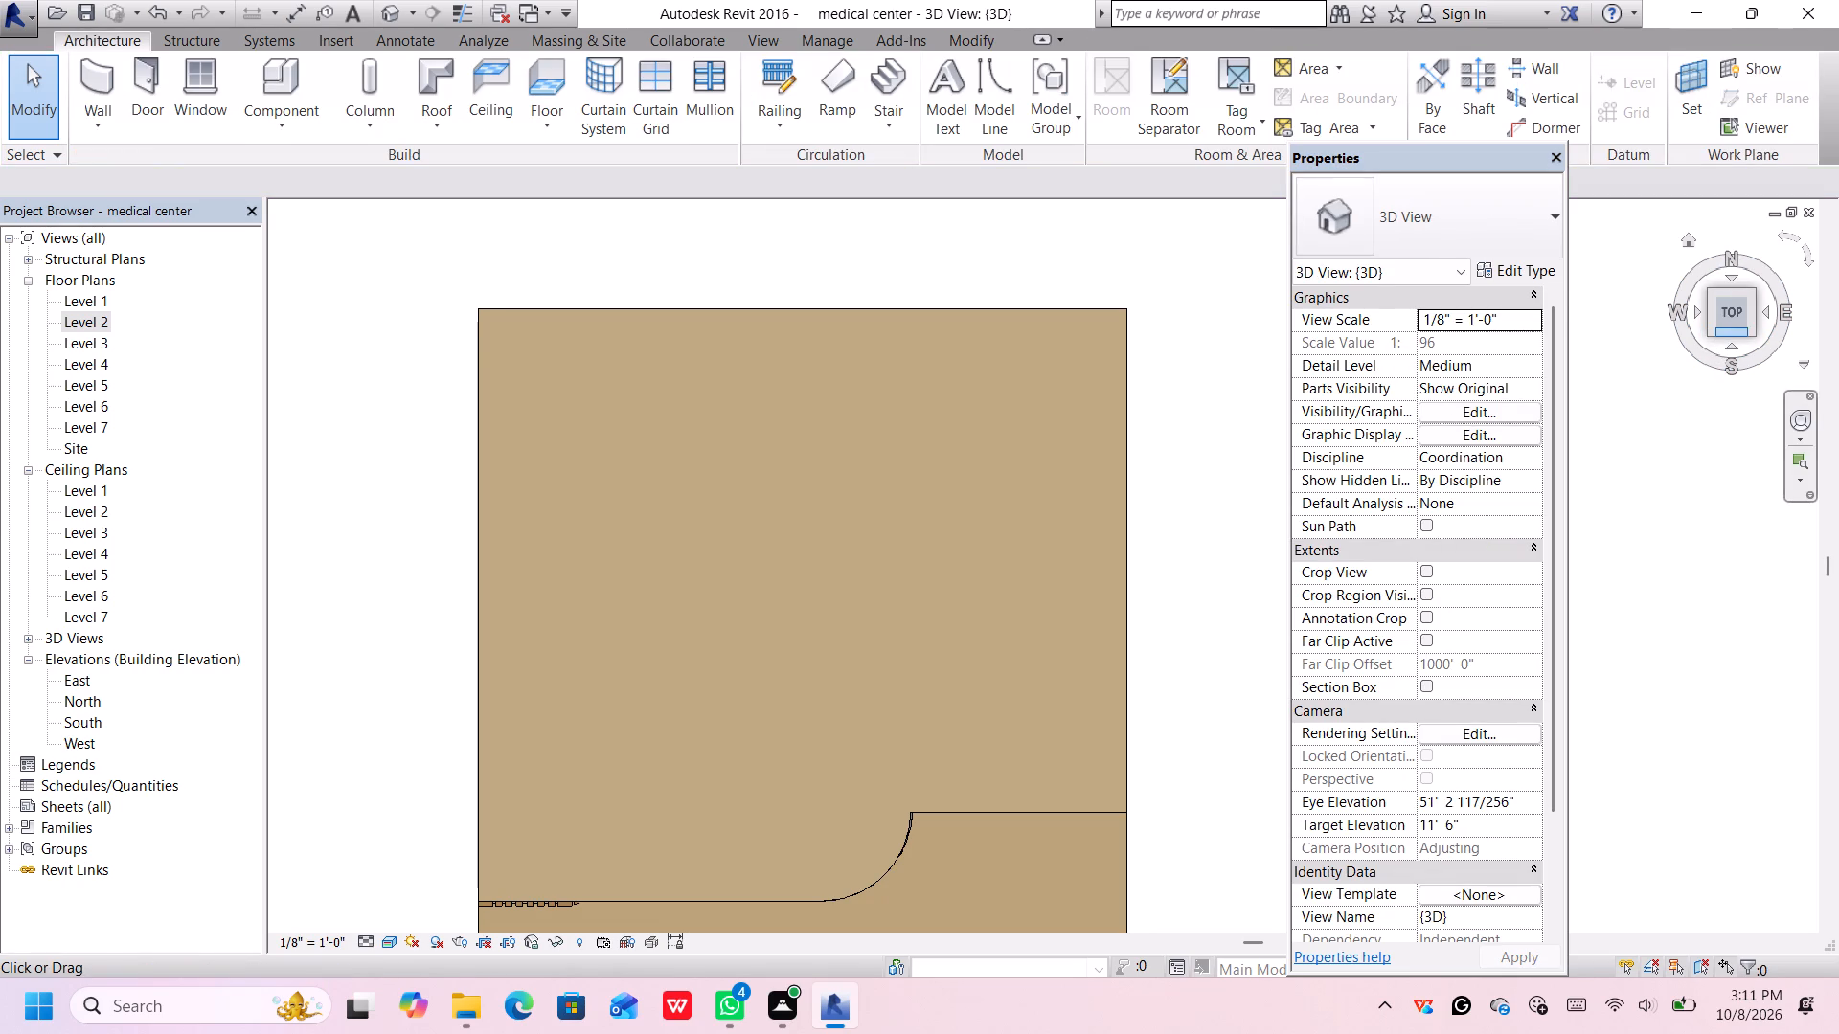
left_click(1710, 332)
middle_click_drag(1198, 530, 1062, 502)
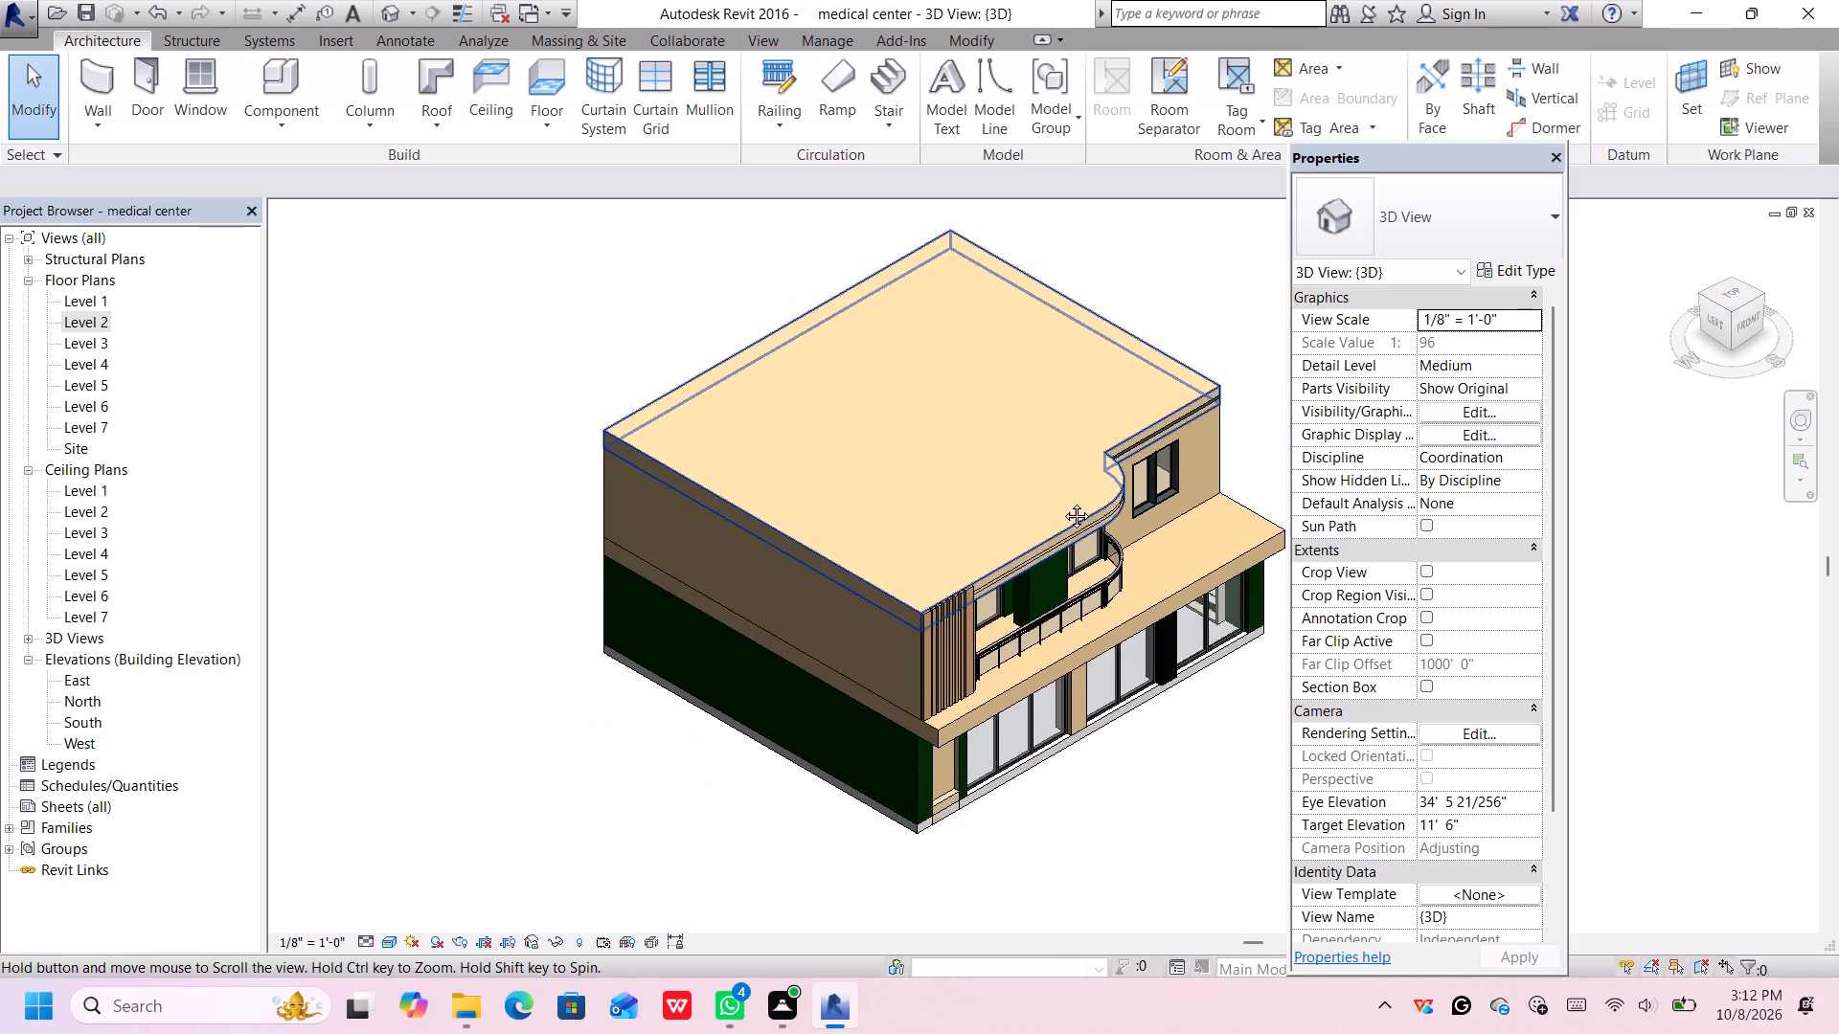
middle_click_drag(1062, 502, 1021, 507)
scroll(1033, 505, "down", 5)
scroll(1080, 446, "up", 7)
scroll(1057, 474, "down", 1)
scroll(1057, 478, "up", 7)
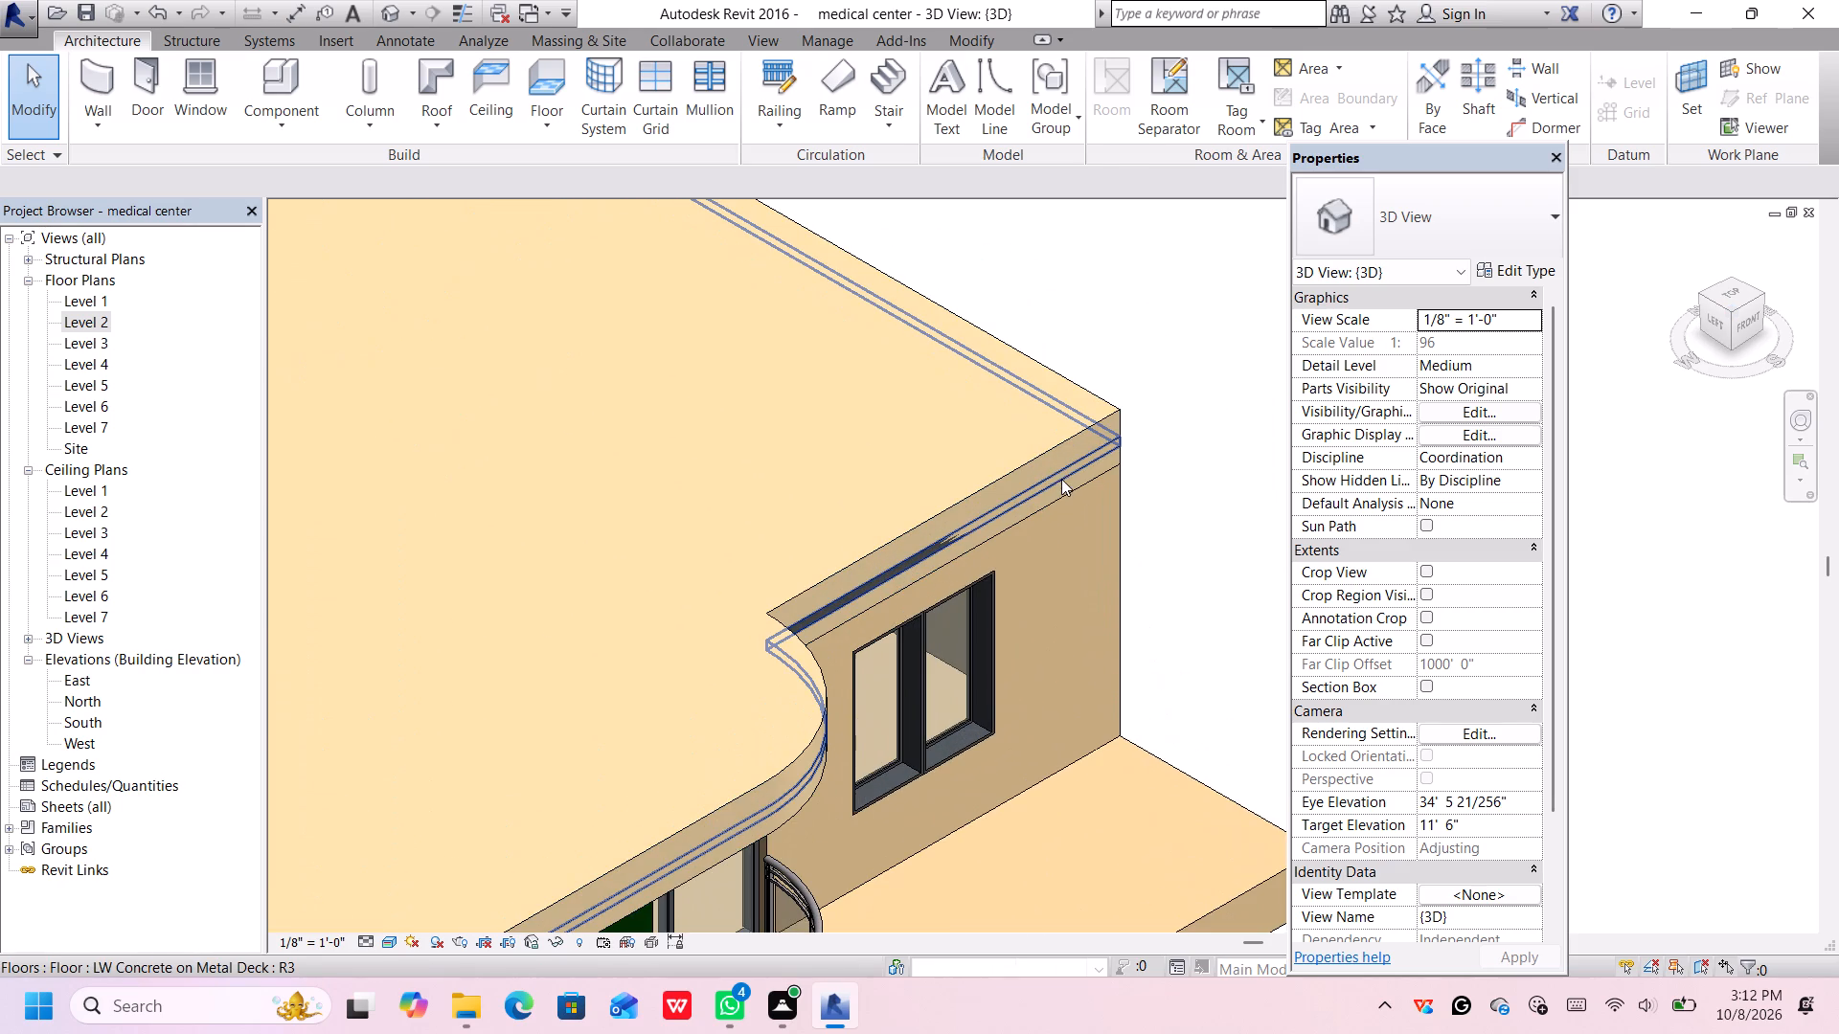
left_click(1059, 476)
left_click(1507, 342)
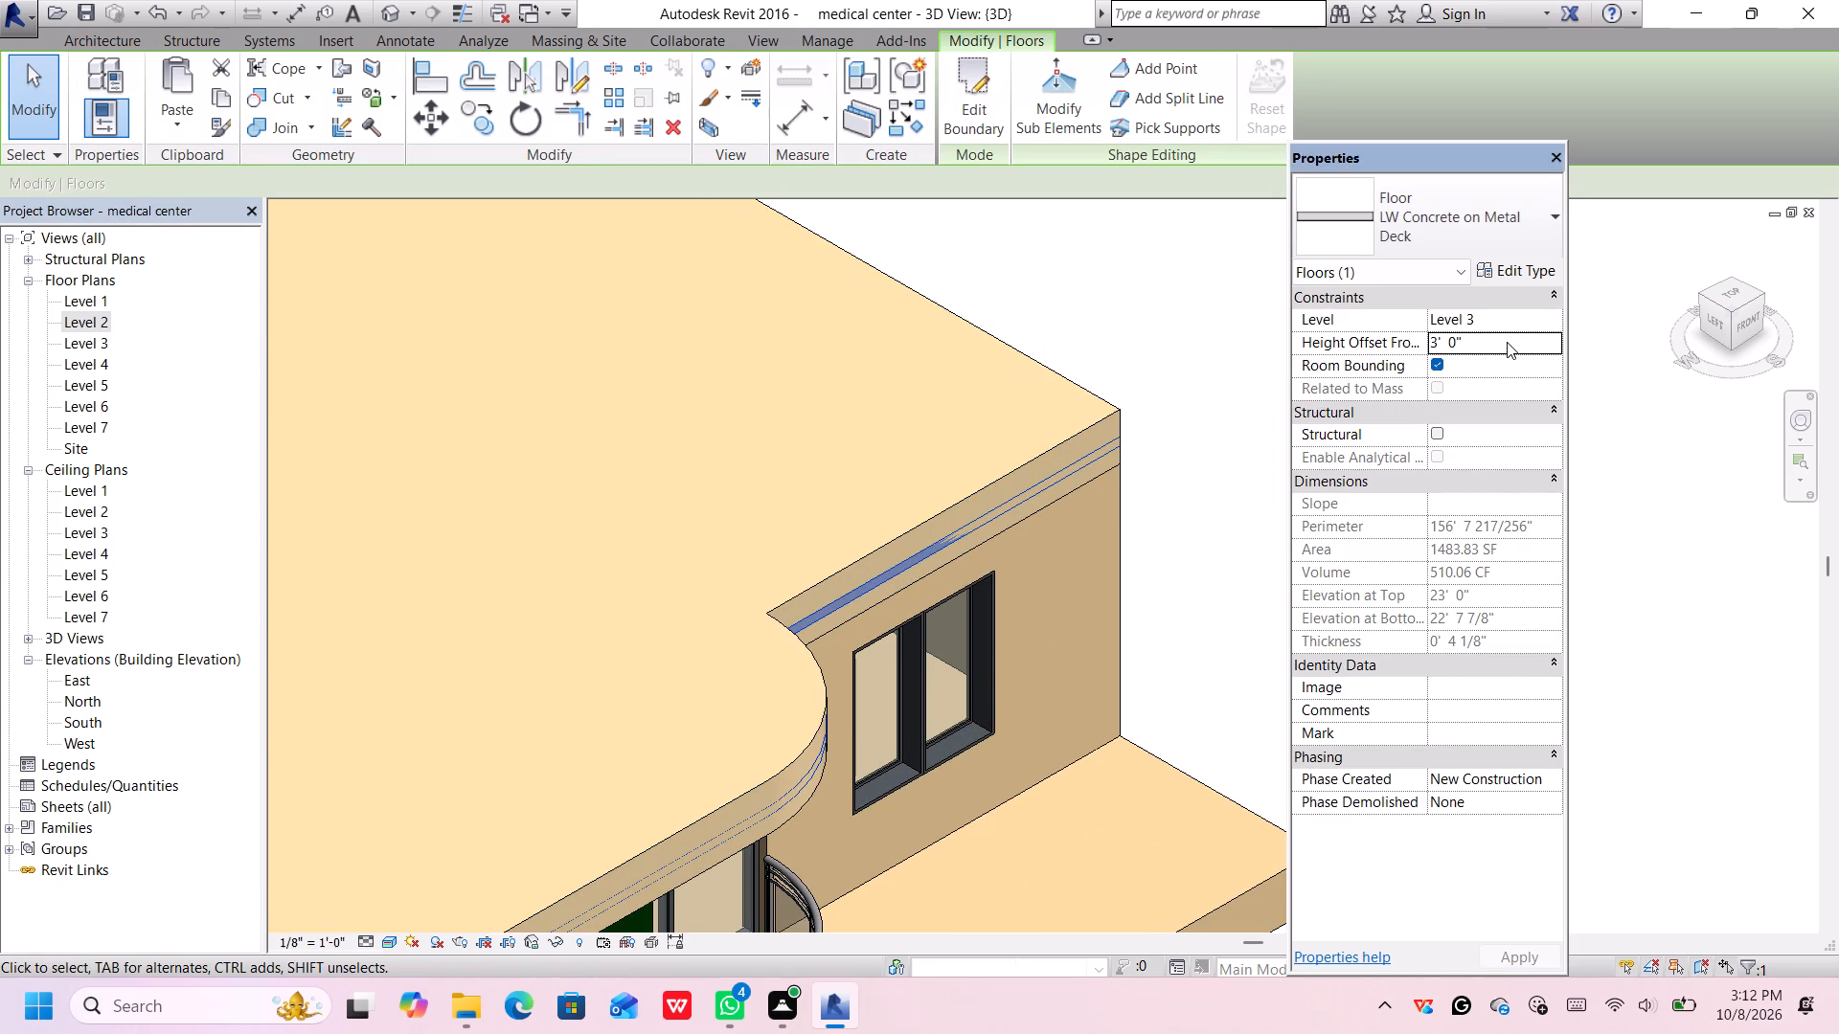
key("BackSpace")
key("3")
key("BackSpace")
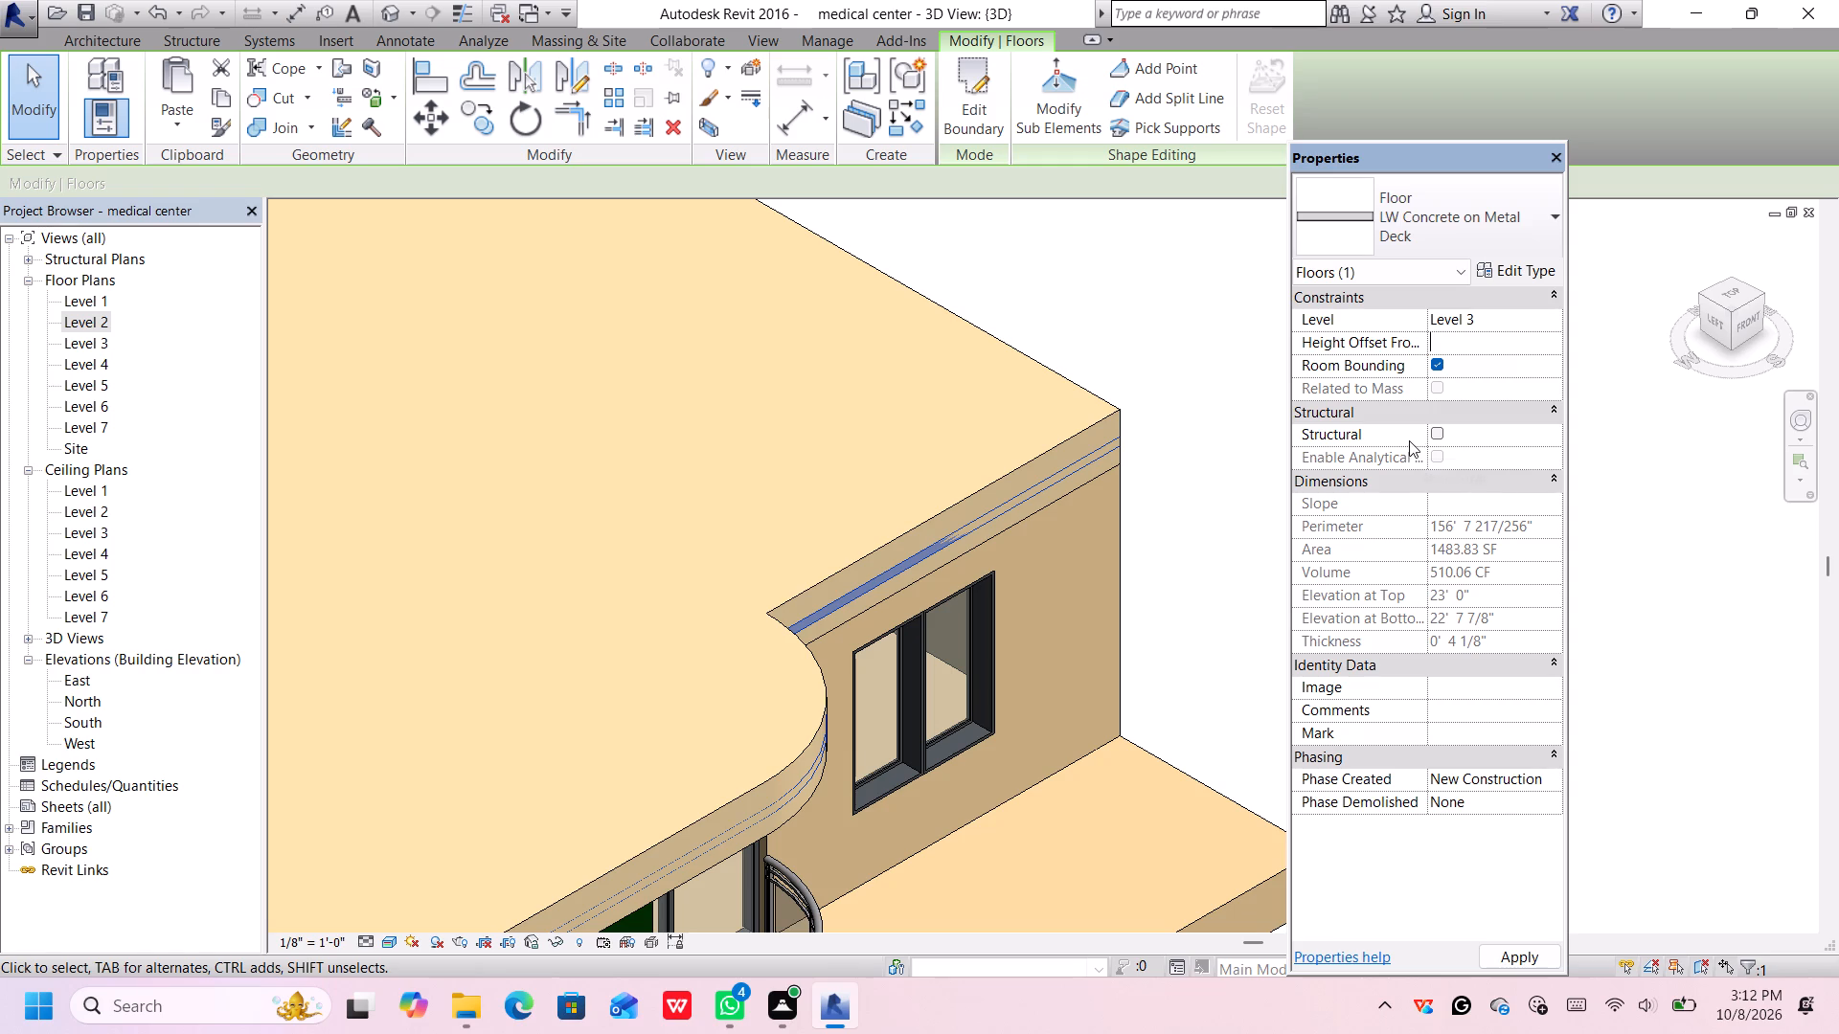
key("6")
key("apostrophe")
key("Return")
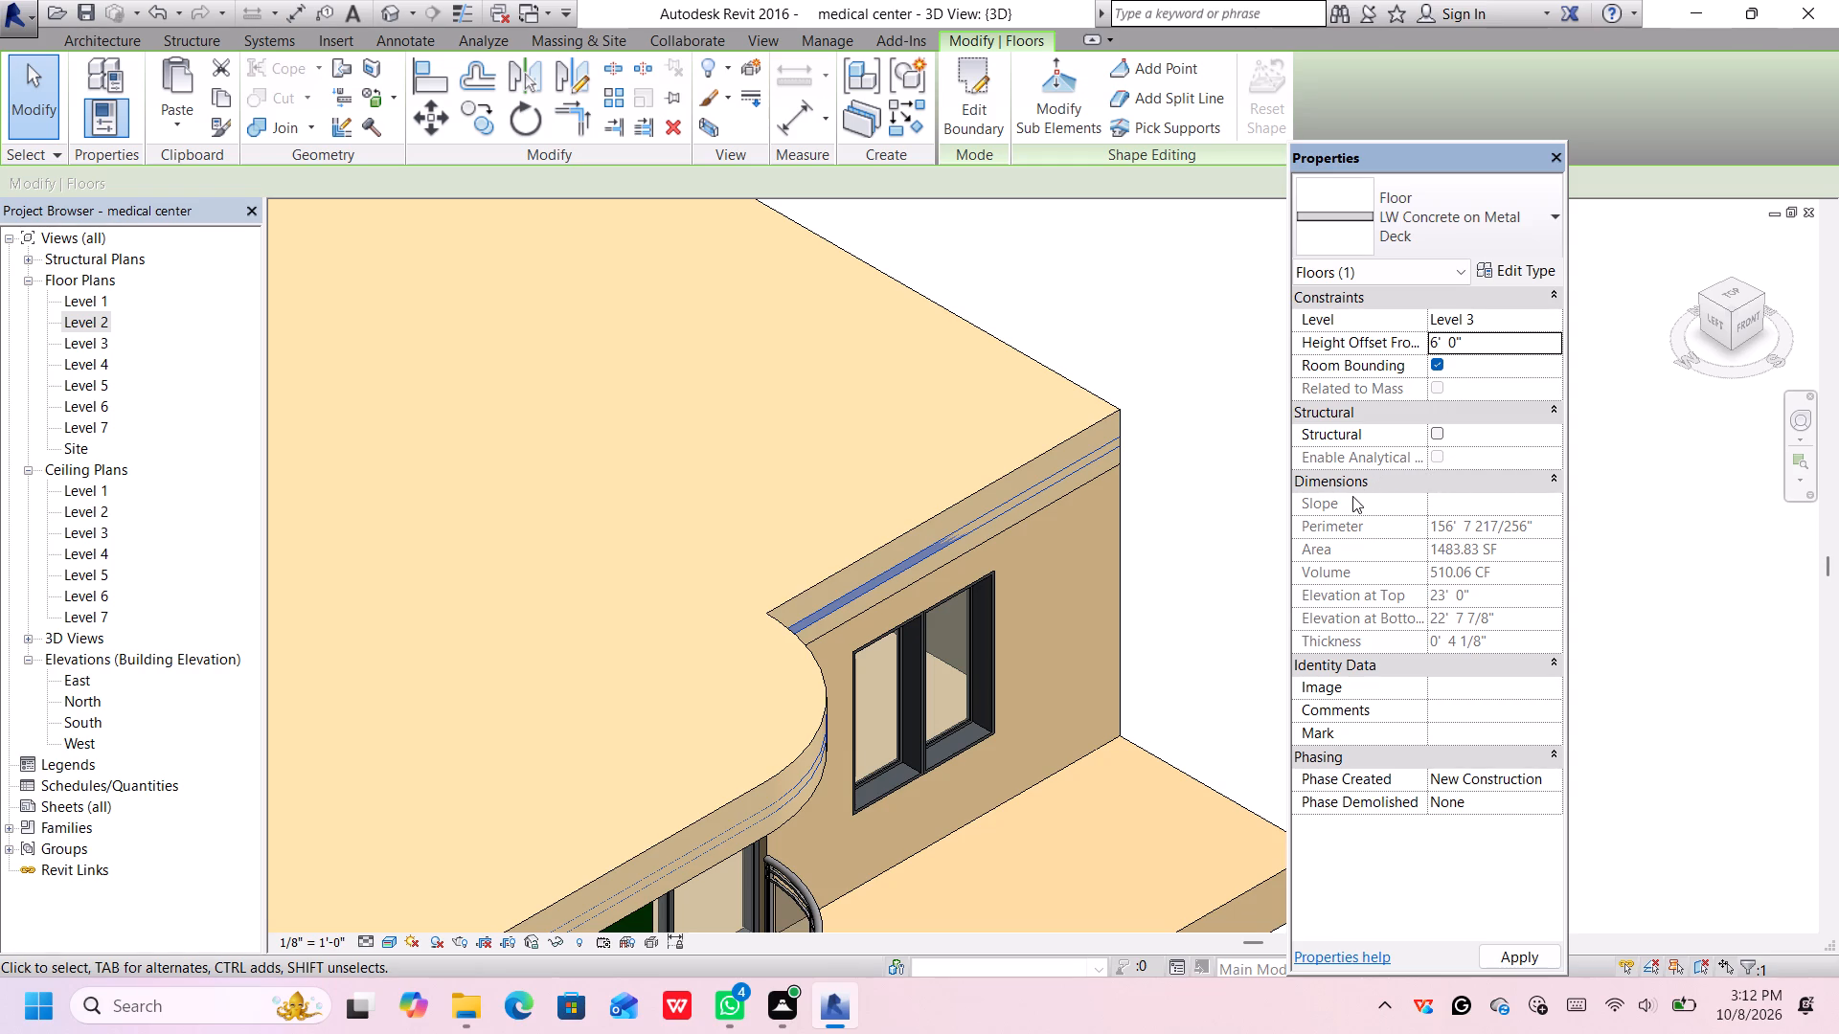
key("Return")
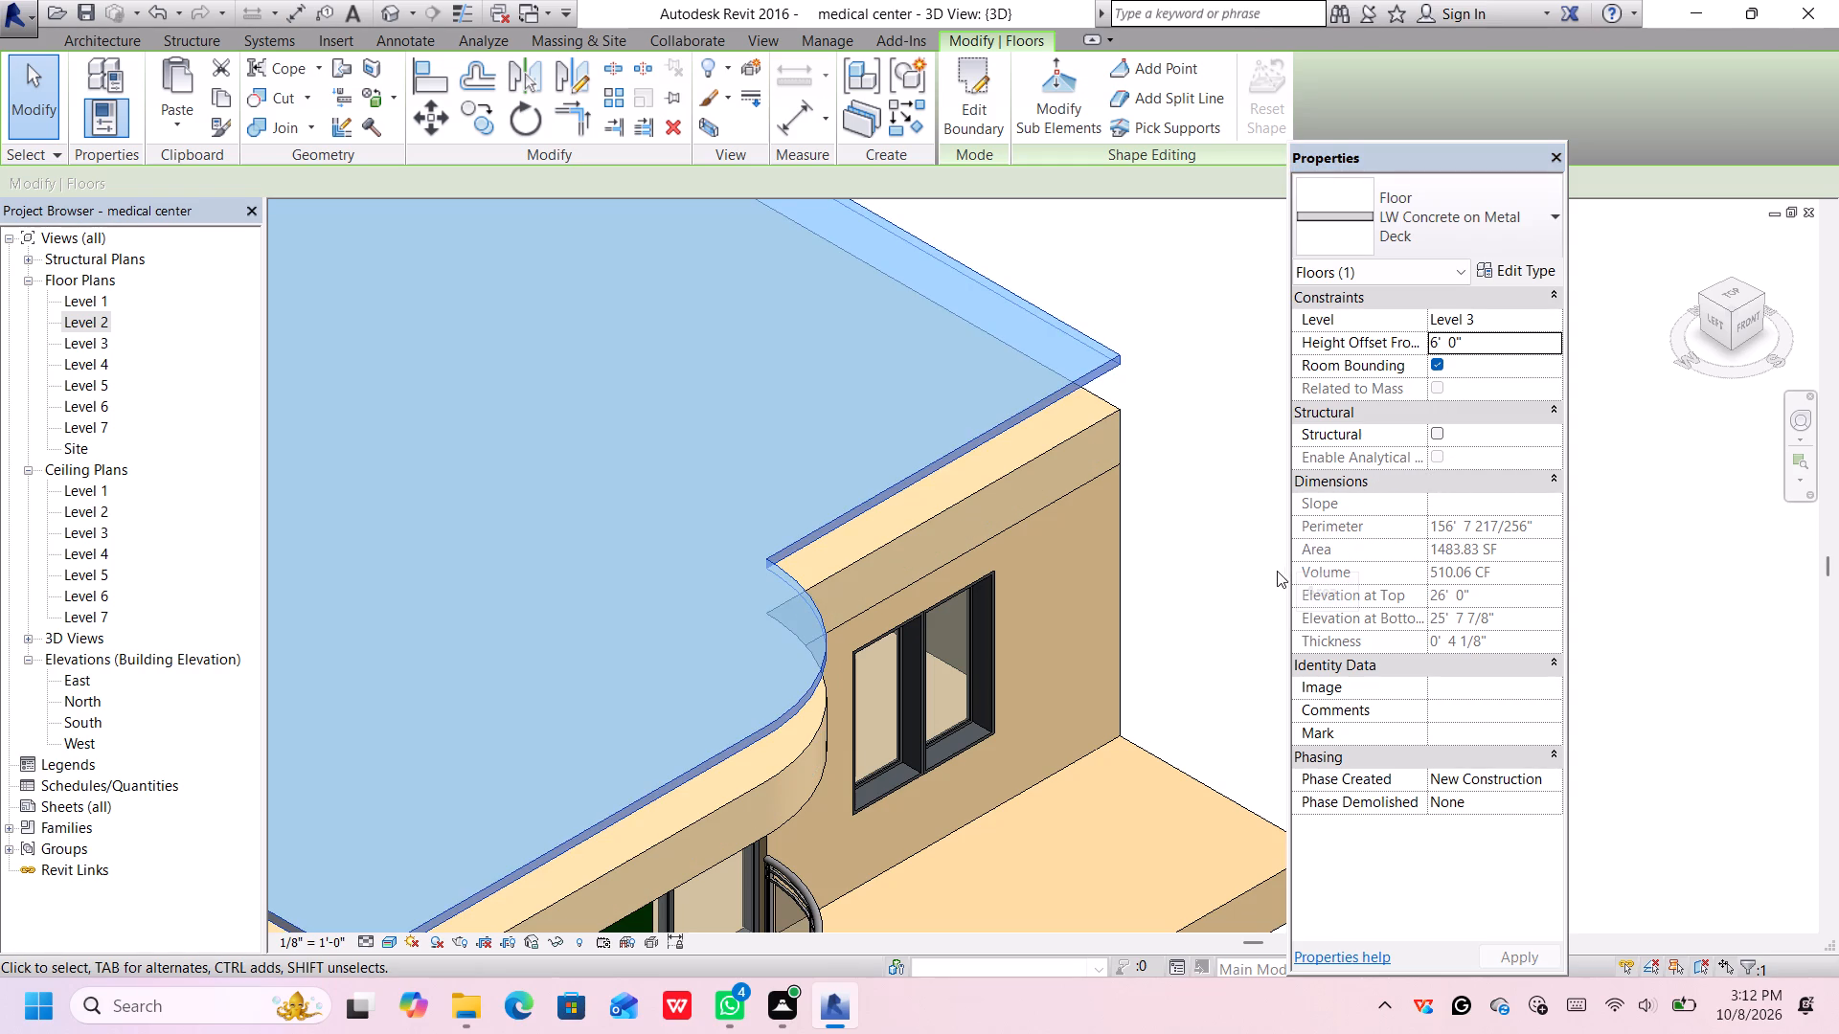
Examine how the raised floor slab sits relative to the upper-storey walls from the front and isometric views.
left_click(1745, 316)
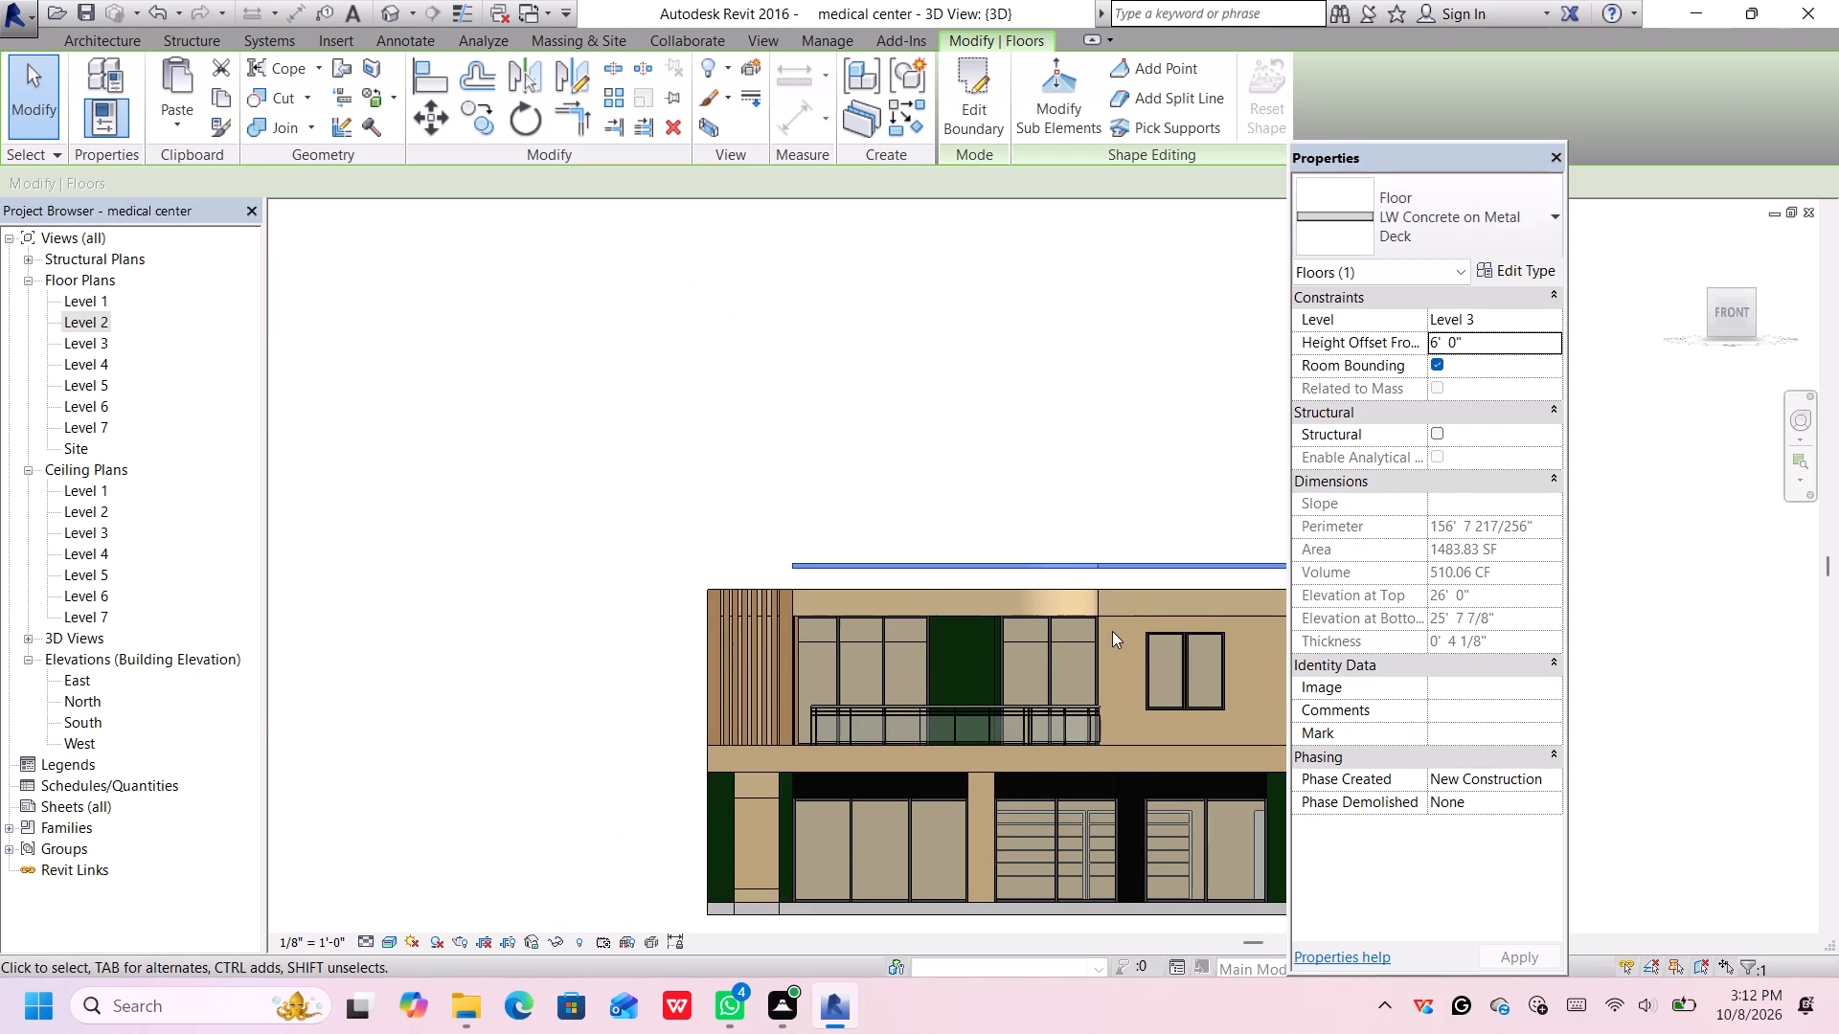
middle_click_drag(1108, 631, 870, 642)
scroll(1030, 568, "up", 2)
middle_click_drag(1074, 566, 1134, 551)
left_click(1178, 534)
scroll(1148, 553, "up", 2)
scroll(1148, 553, "down", 1)
scroll(1149, 552, "up", 1)
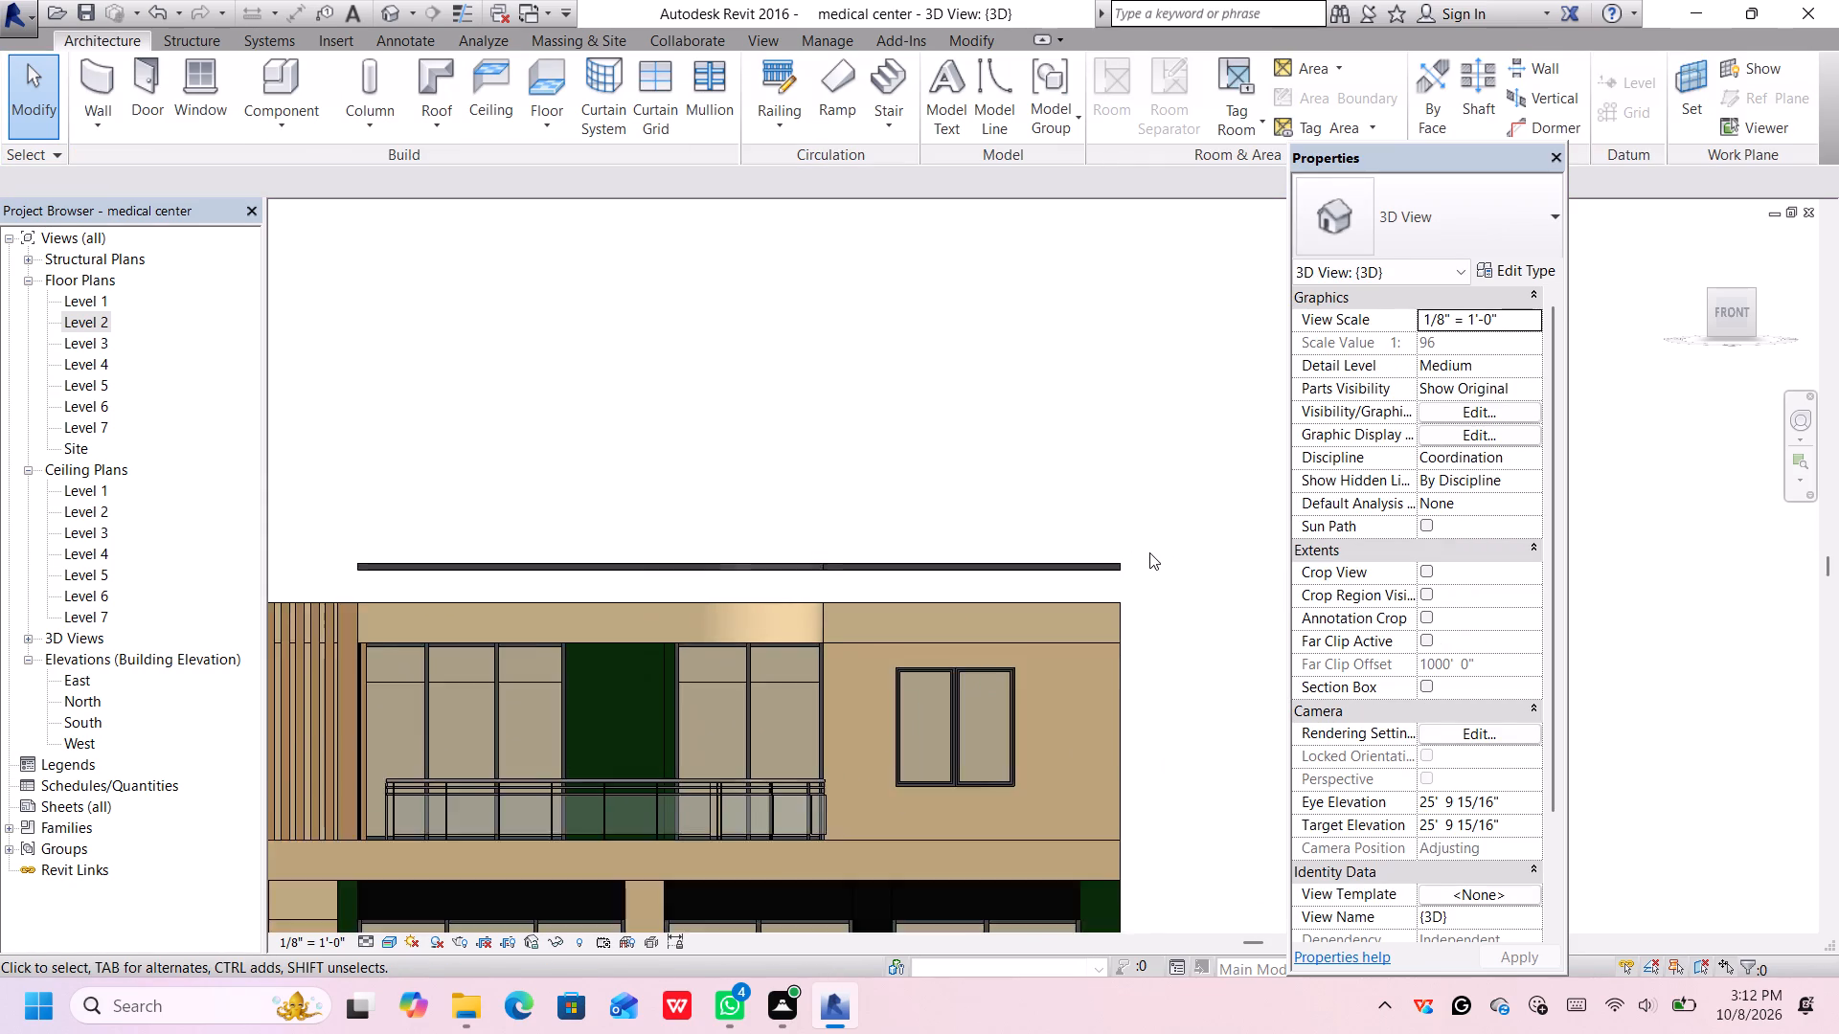
scroll(1149, 552, "down", 1)
middle_click_drag(1154, 555, 1169, 556)
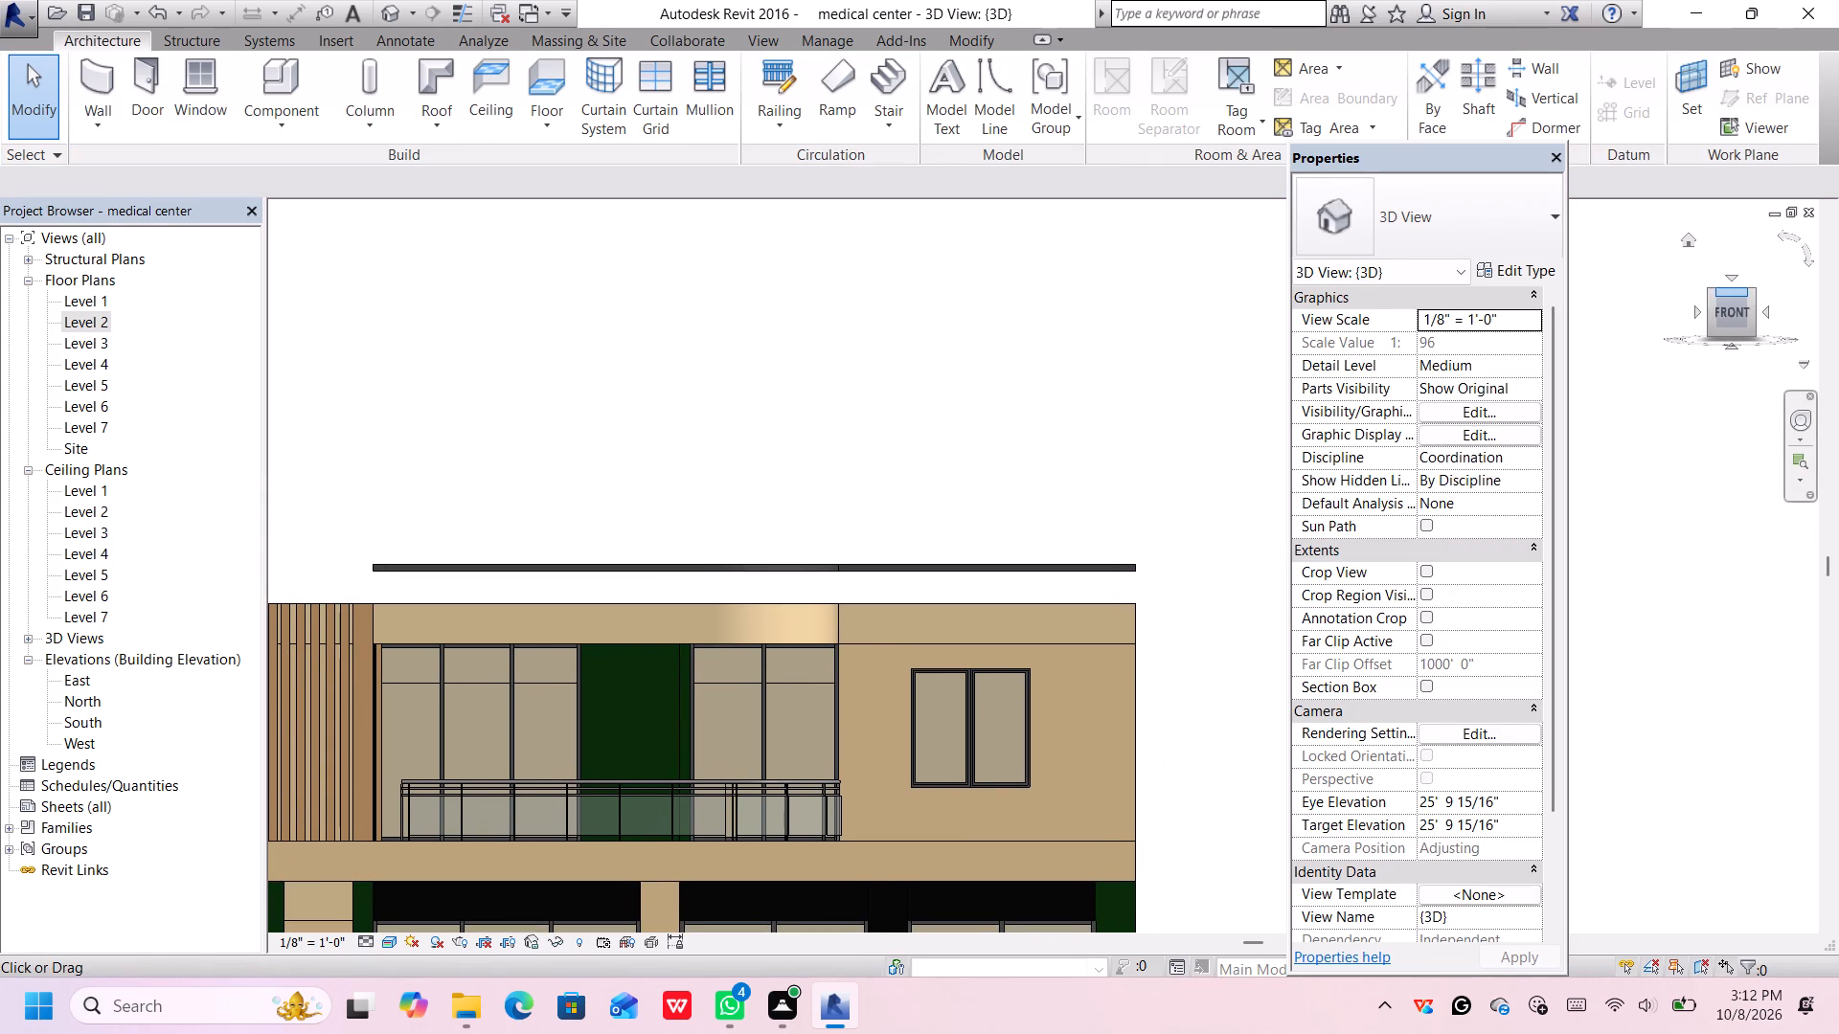
left_click(1703, 301)
left_click(1711, 290)
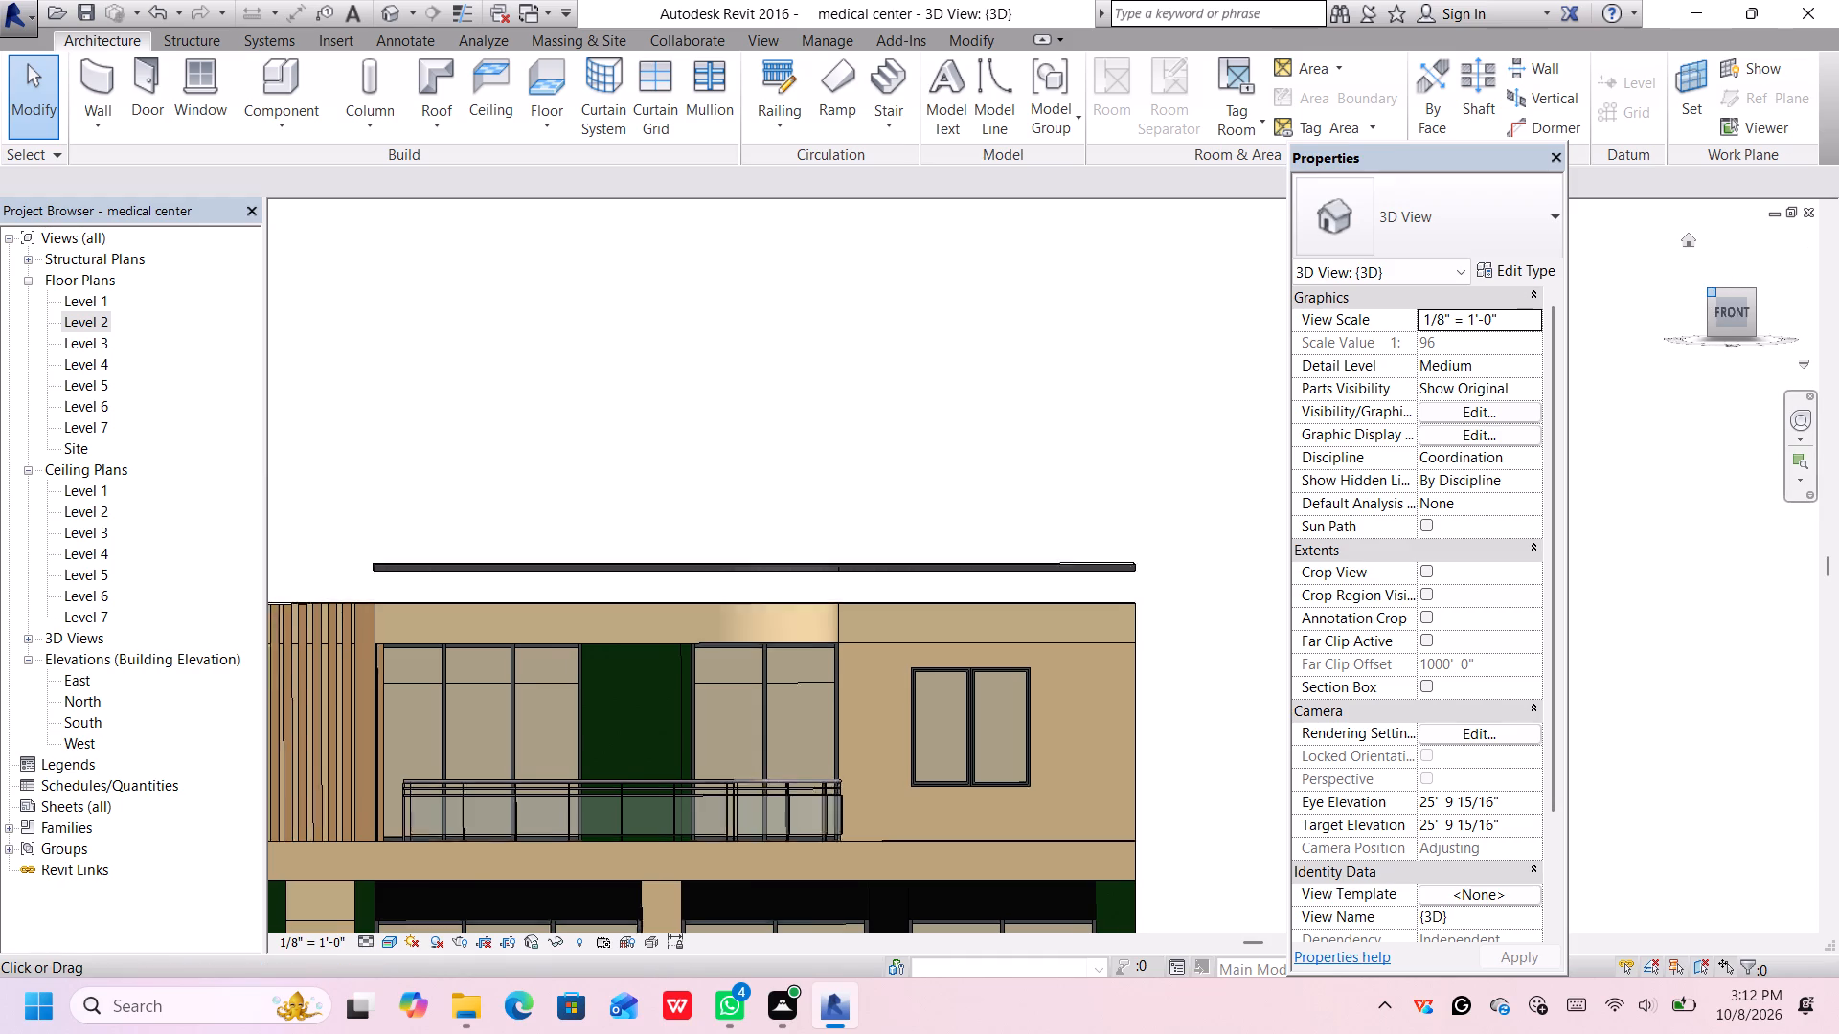
middle_click_drag(1350, 390, 1161, 451)
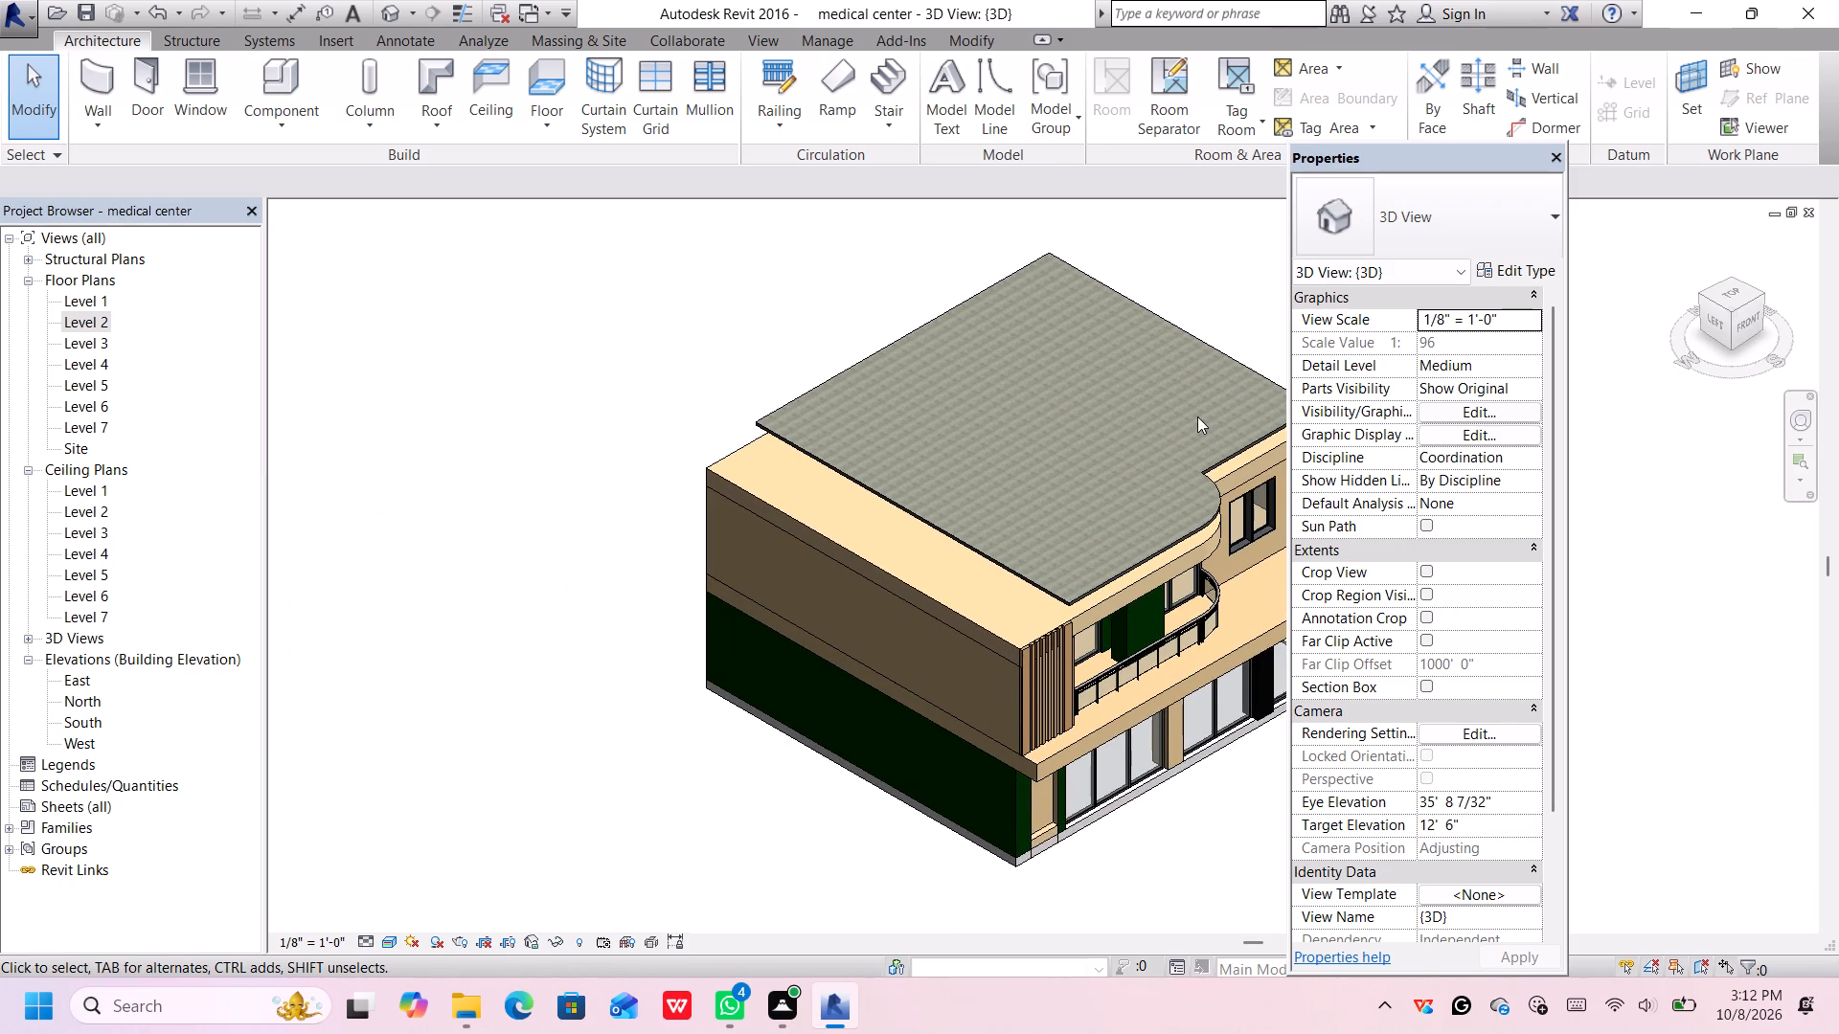
middle_click_drag(1197, 416, 845, 542)
scroll(997, 490, "up", 2)
middle_click_drag(1002, 493, 1008, 496)
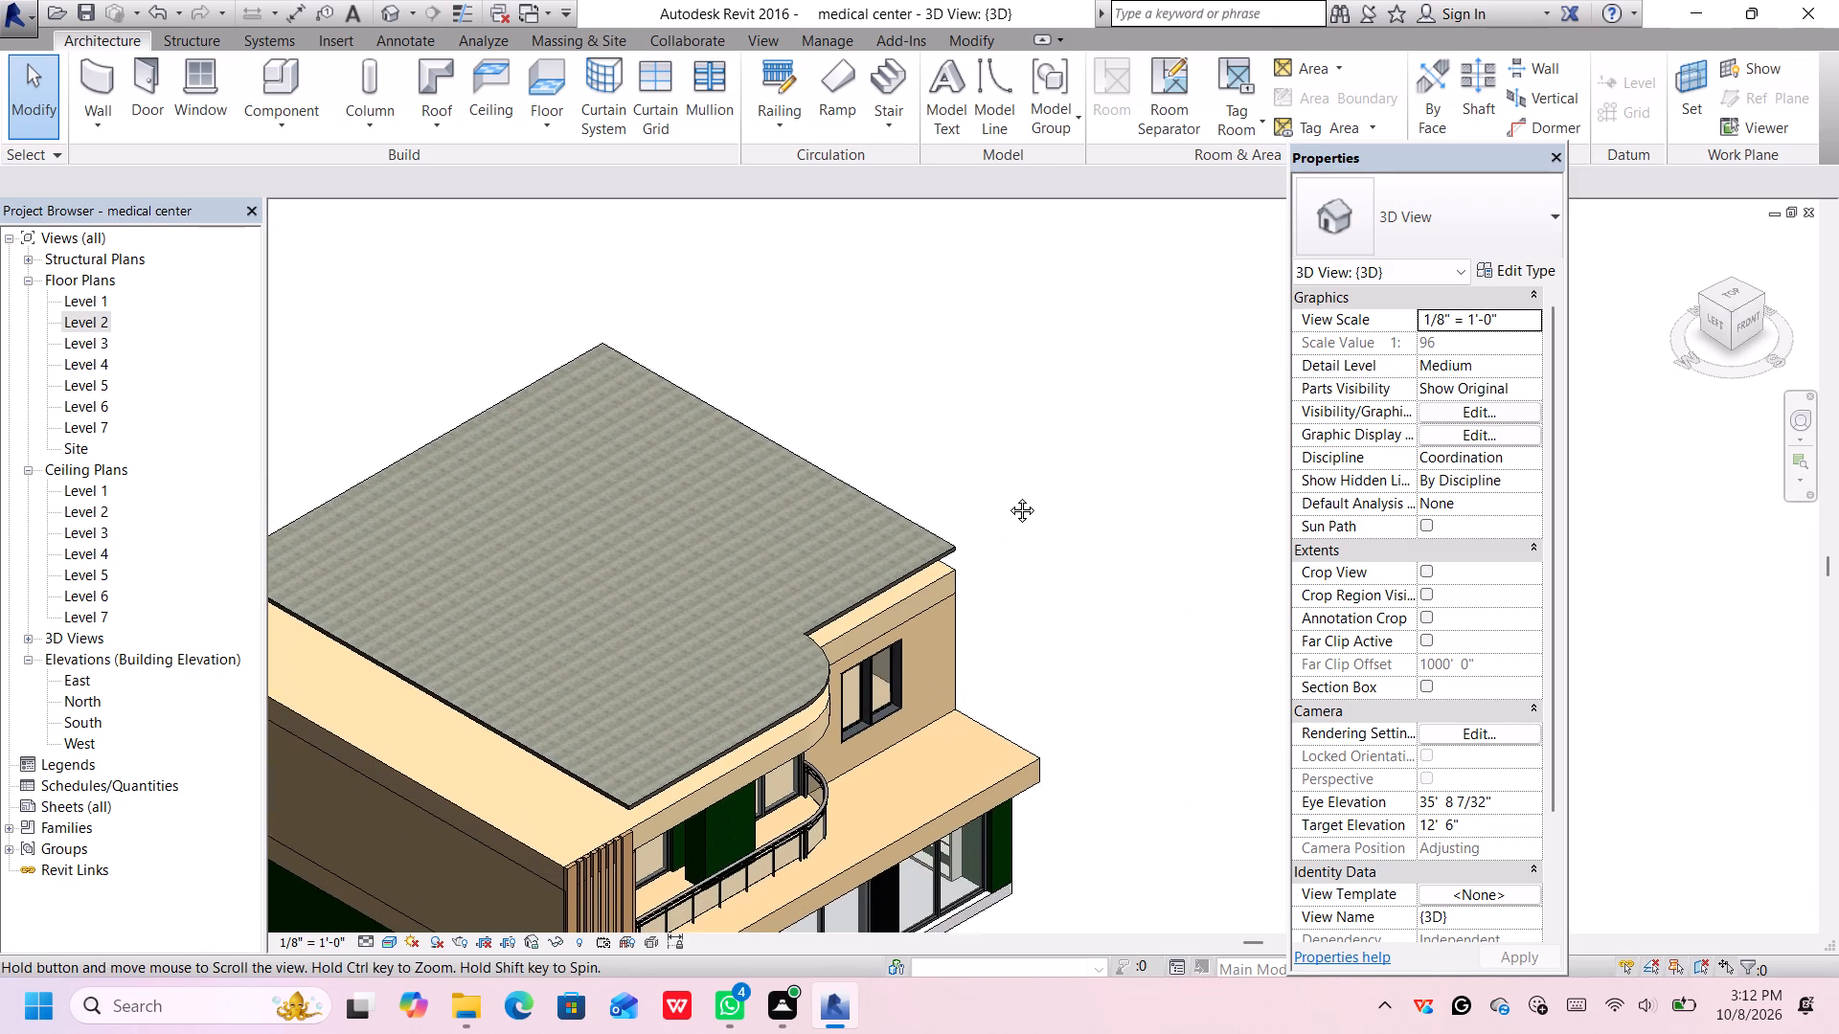
middle_click_drag(1008, 496, 1036, 514)
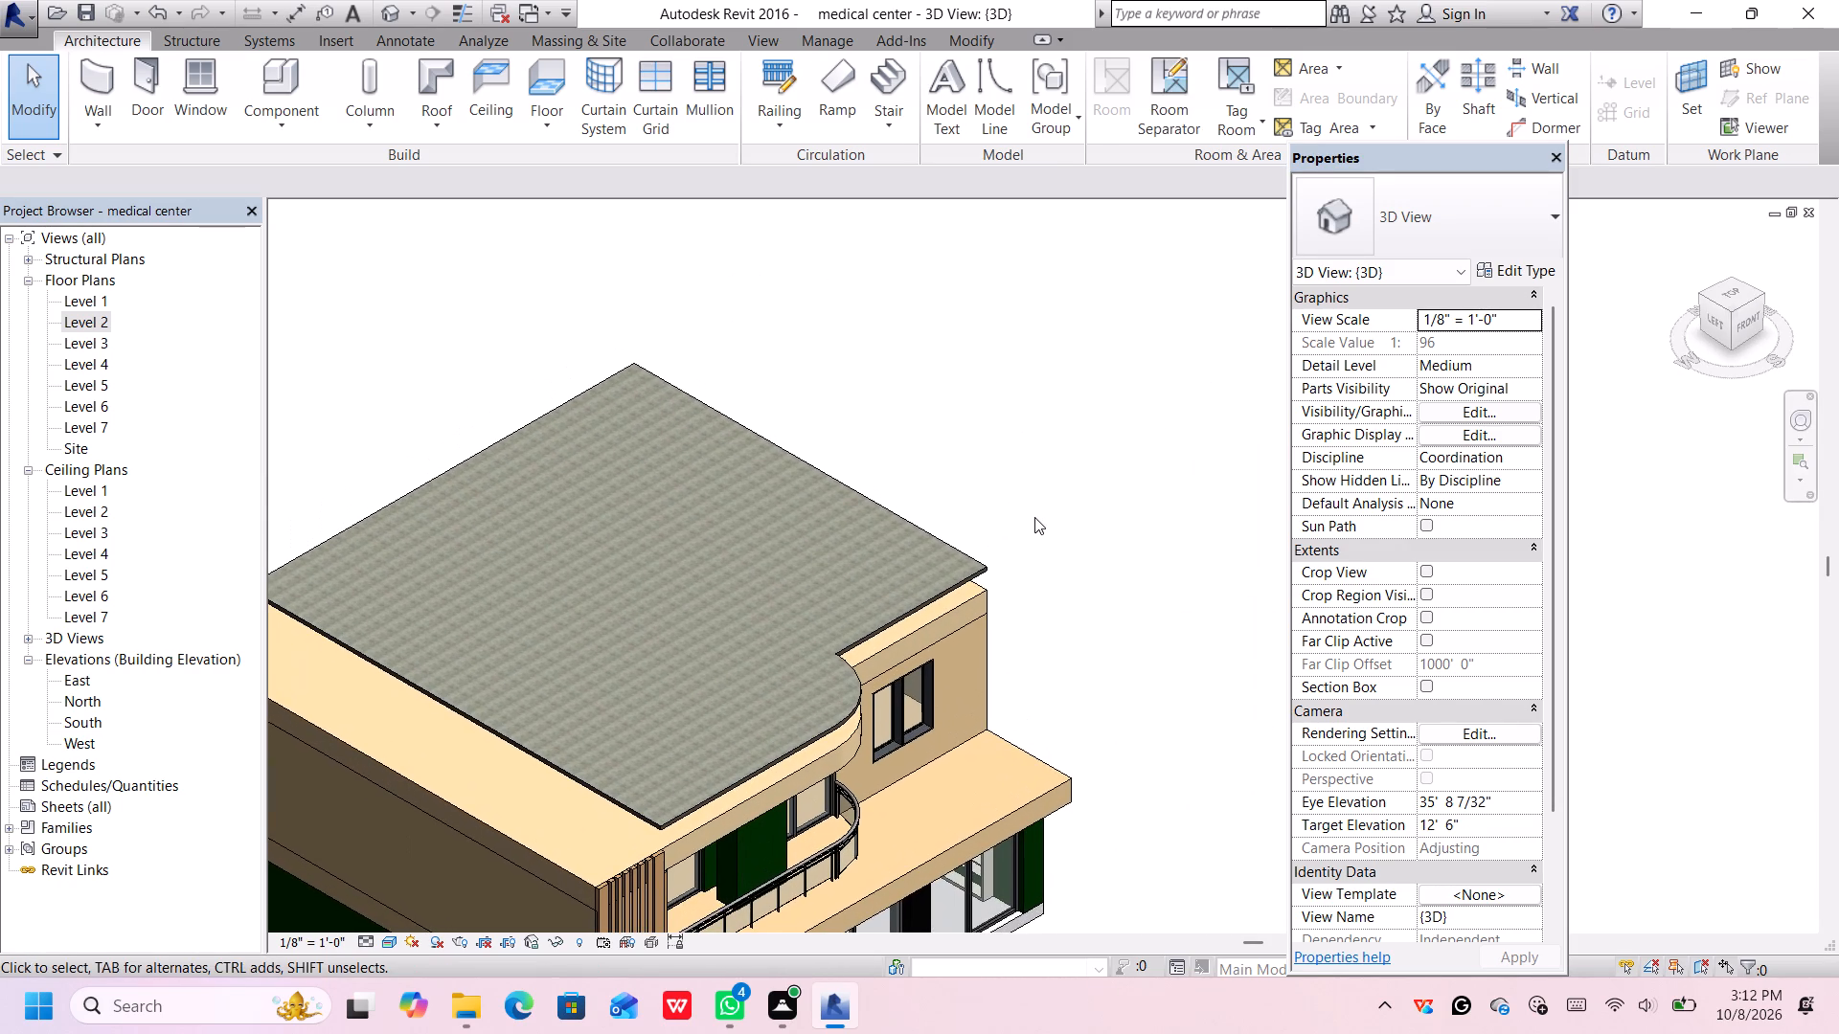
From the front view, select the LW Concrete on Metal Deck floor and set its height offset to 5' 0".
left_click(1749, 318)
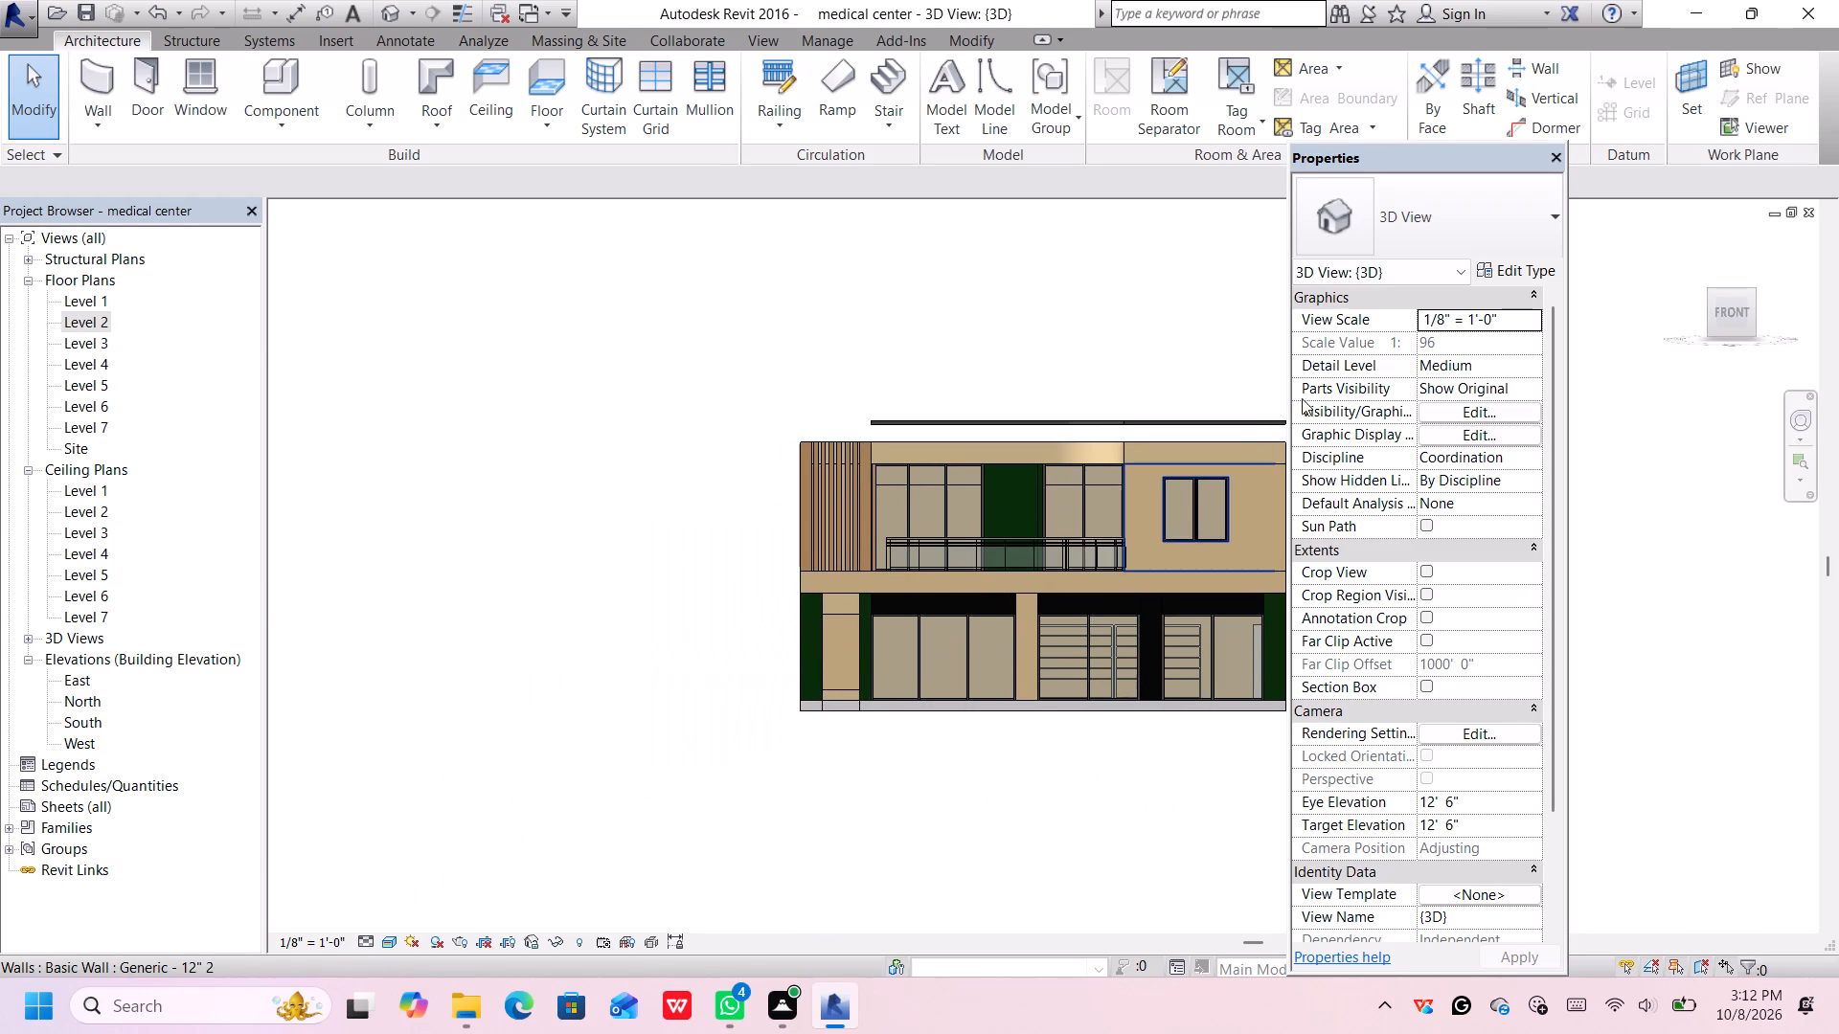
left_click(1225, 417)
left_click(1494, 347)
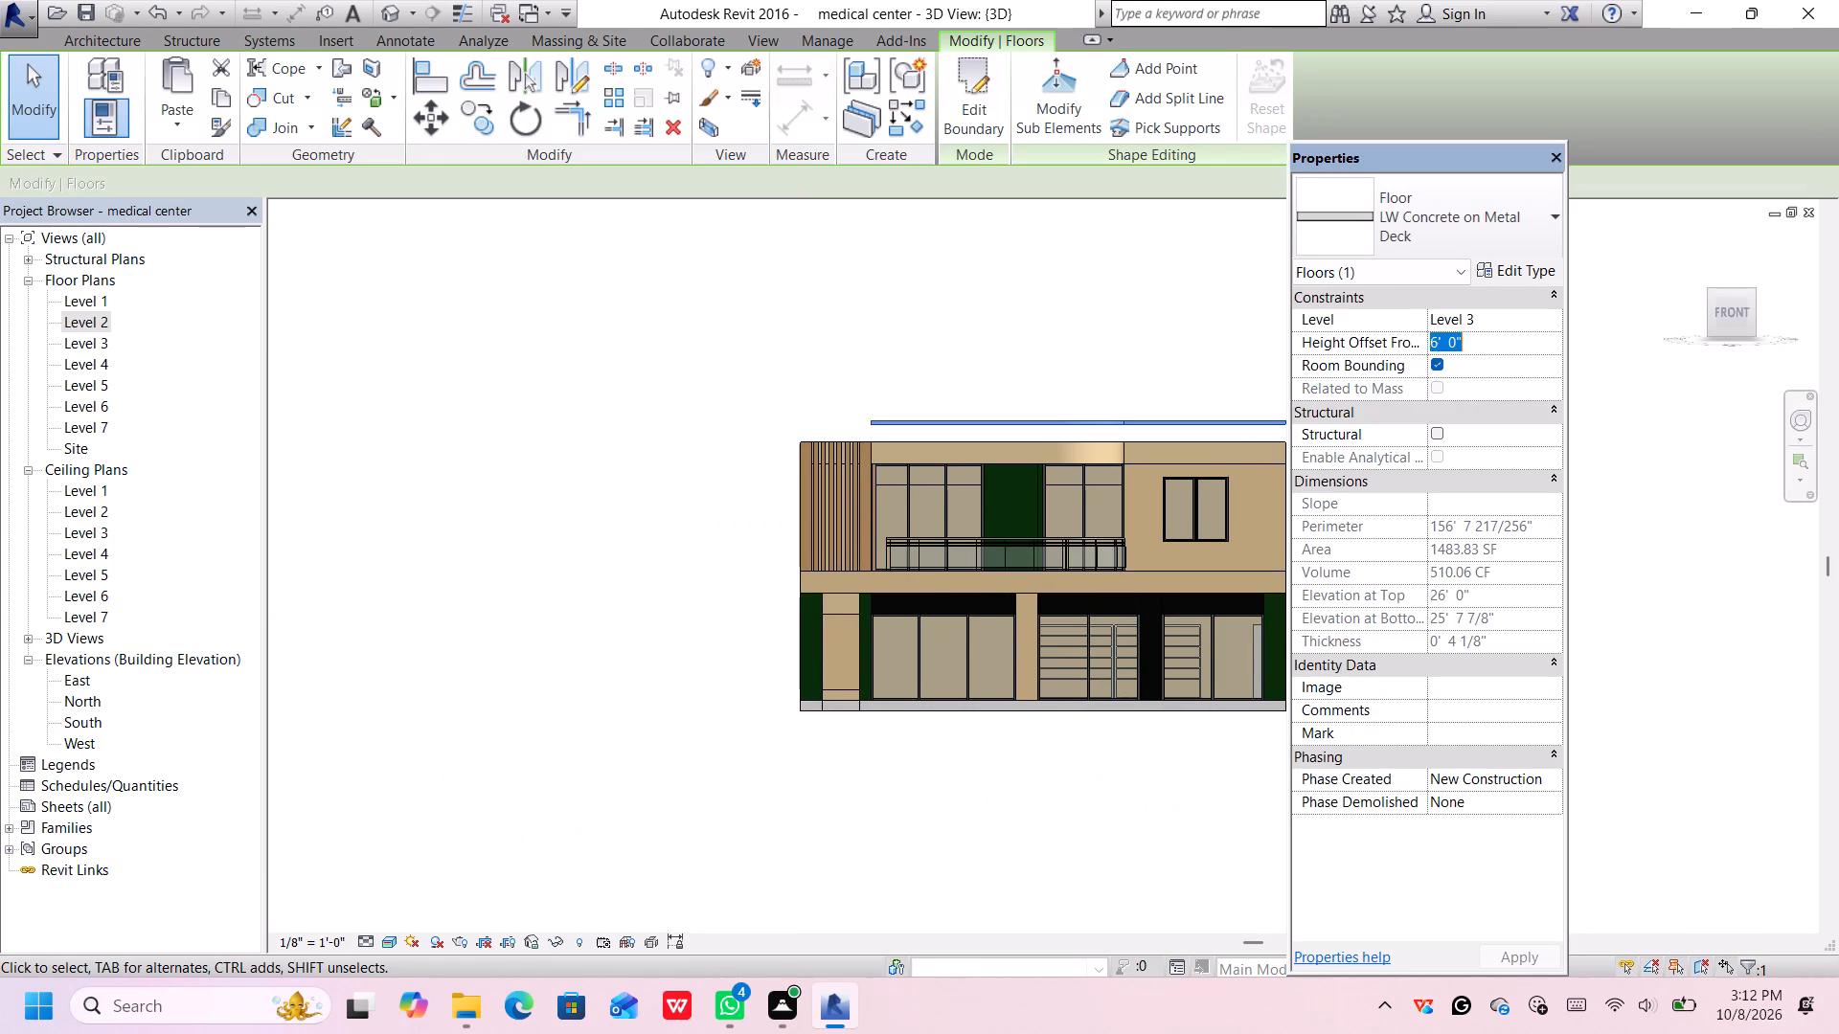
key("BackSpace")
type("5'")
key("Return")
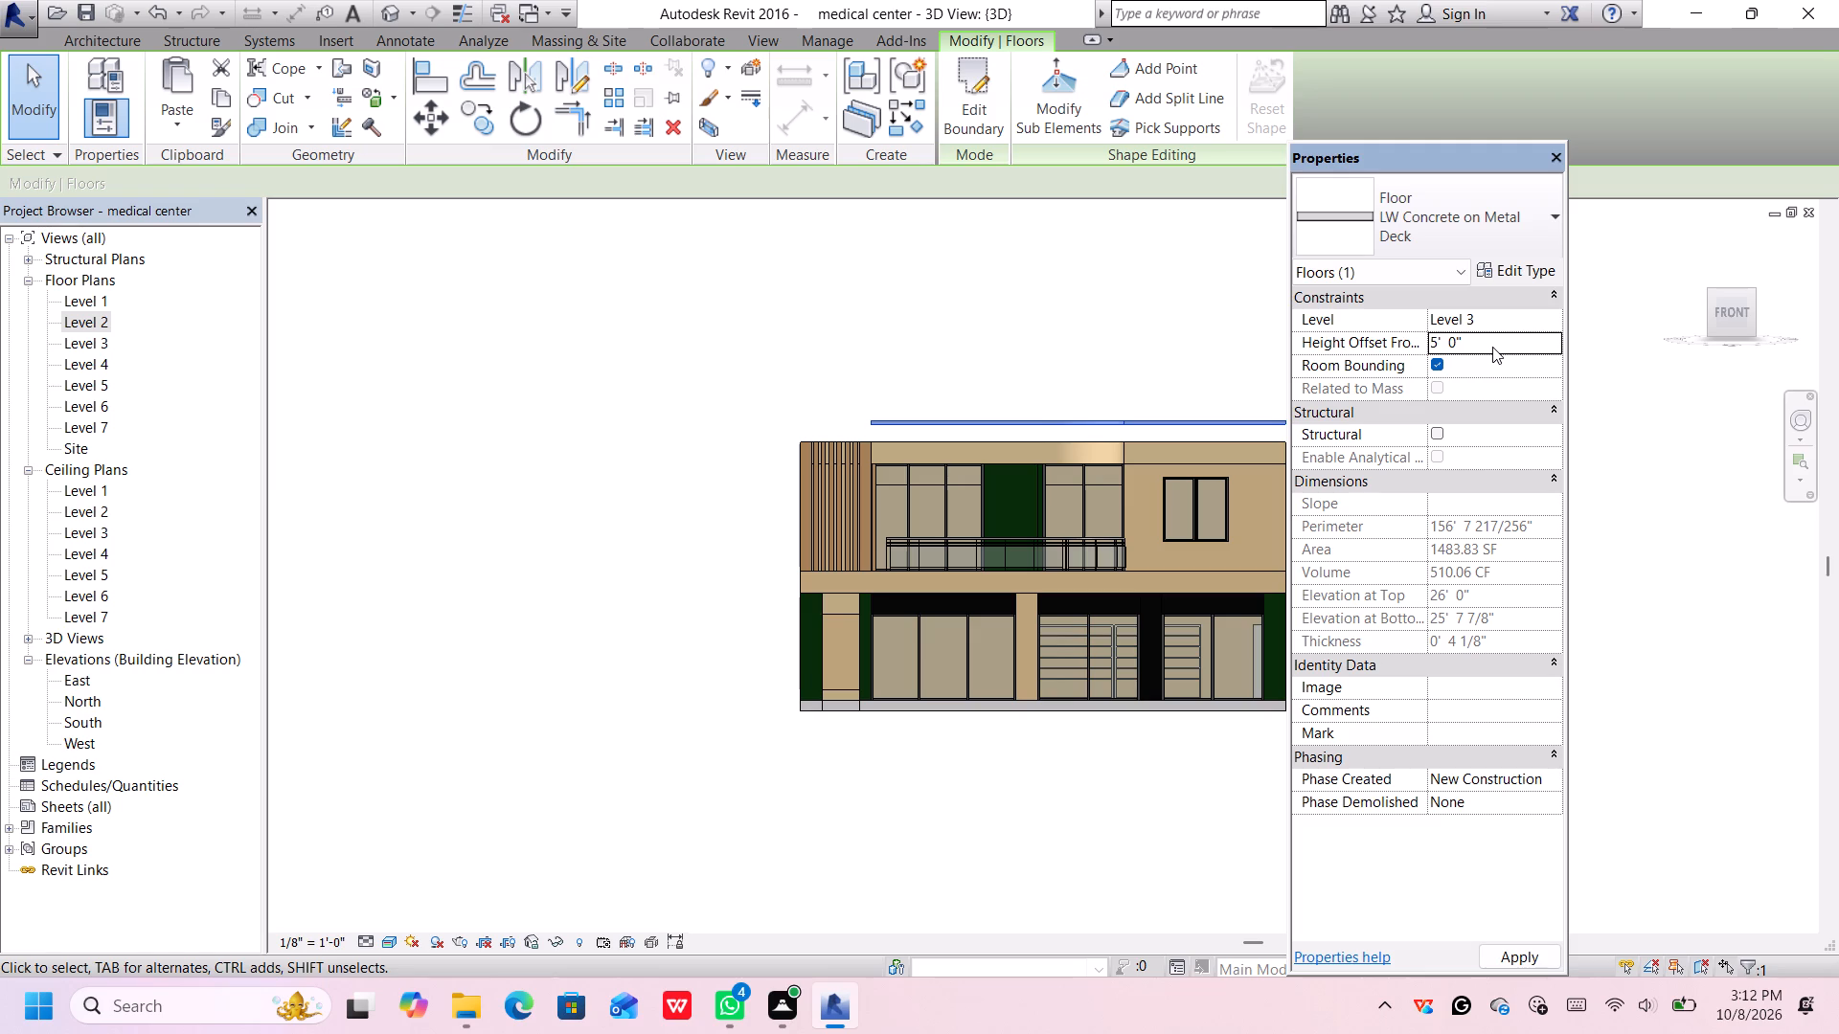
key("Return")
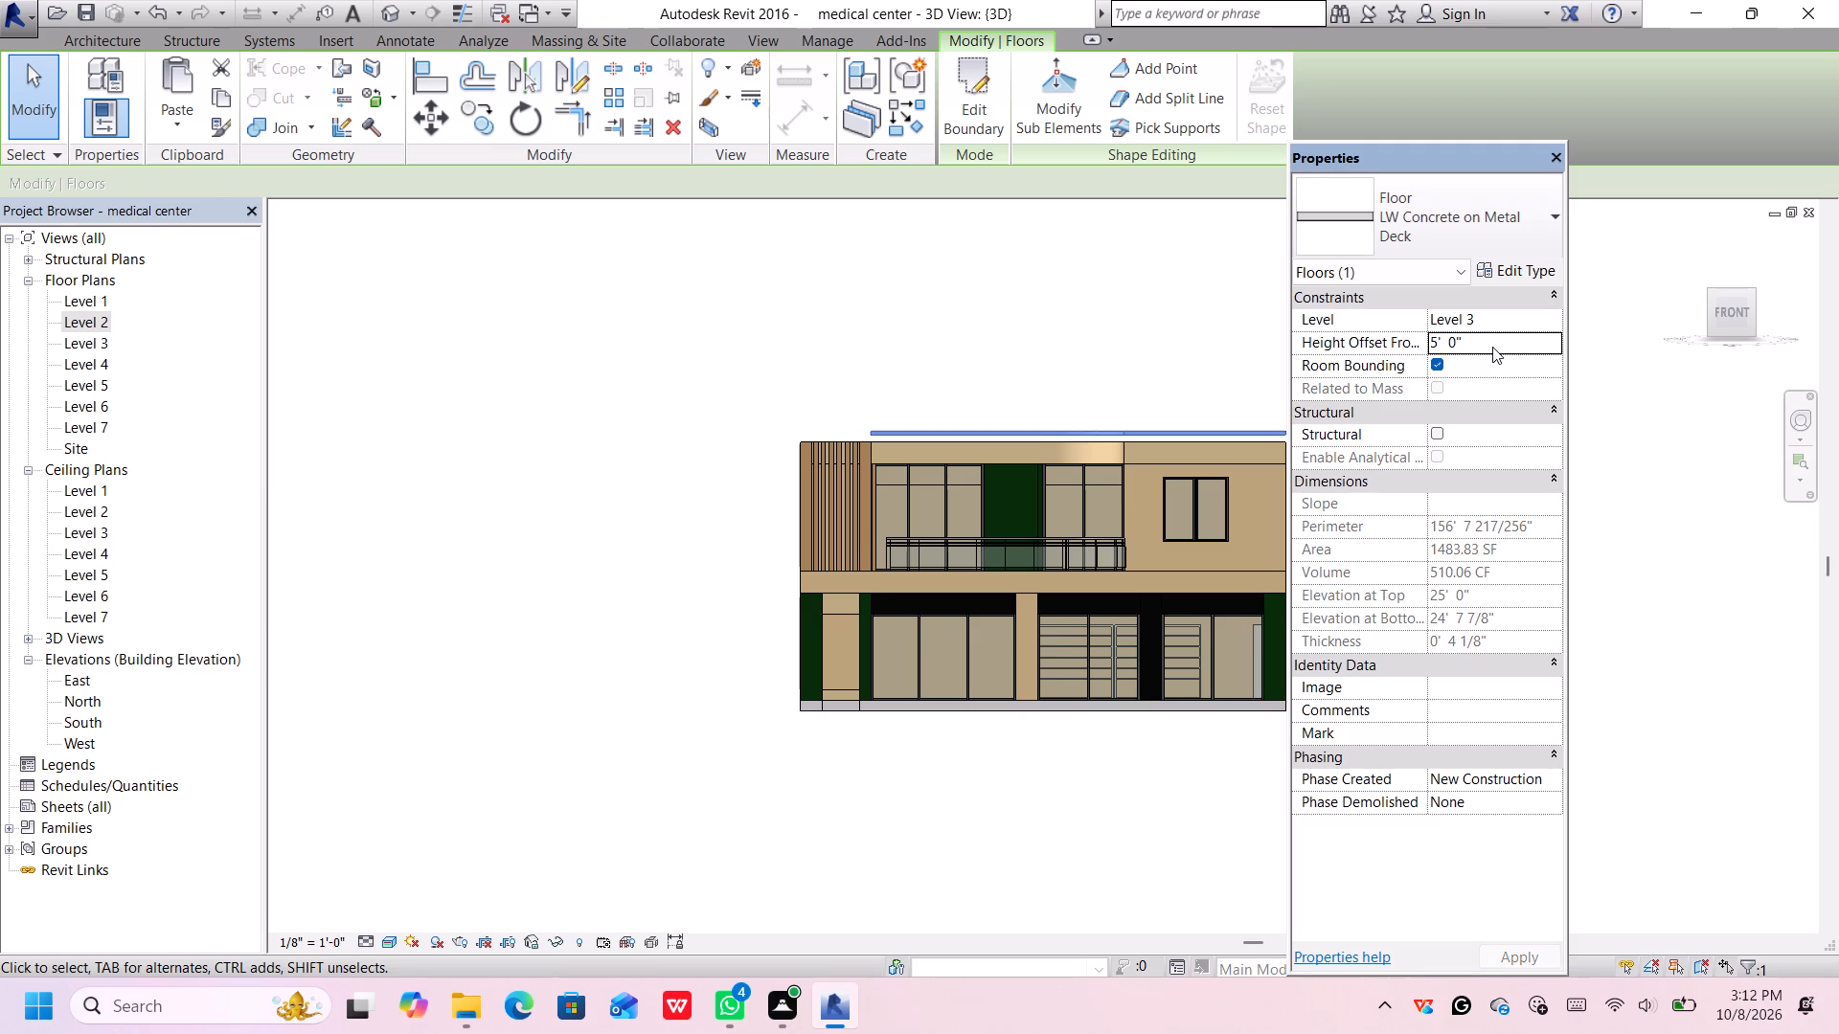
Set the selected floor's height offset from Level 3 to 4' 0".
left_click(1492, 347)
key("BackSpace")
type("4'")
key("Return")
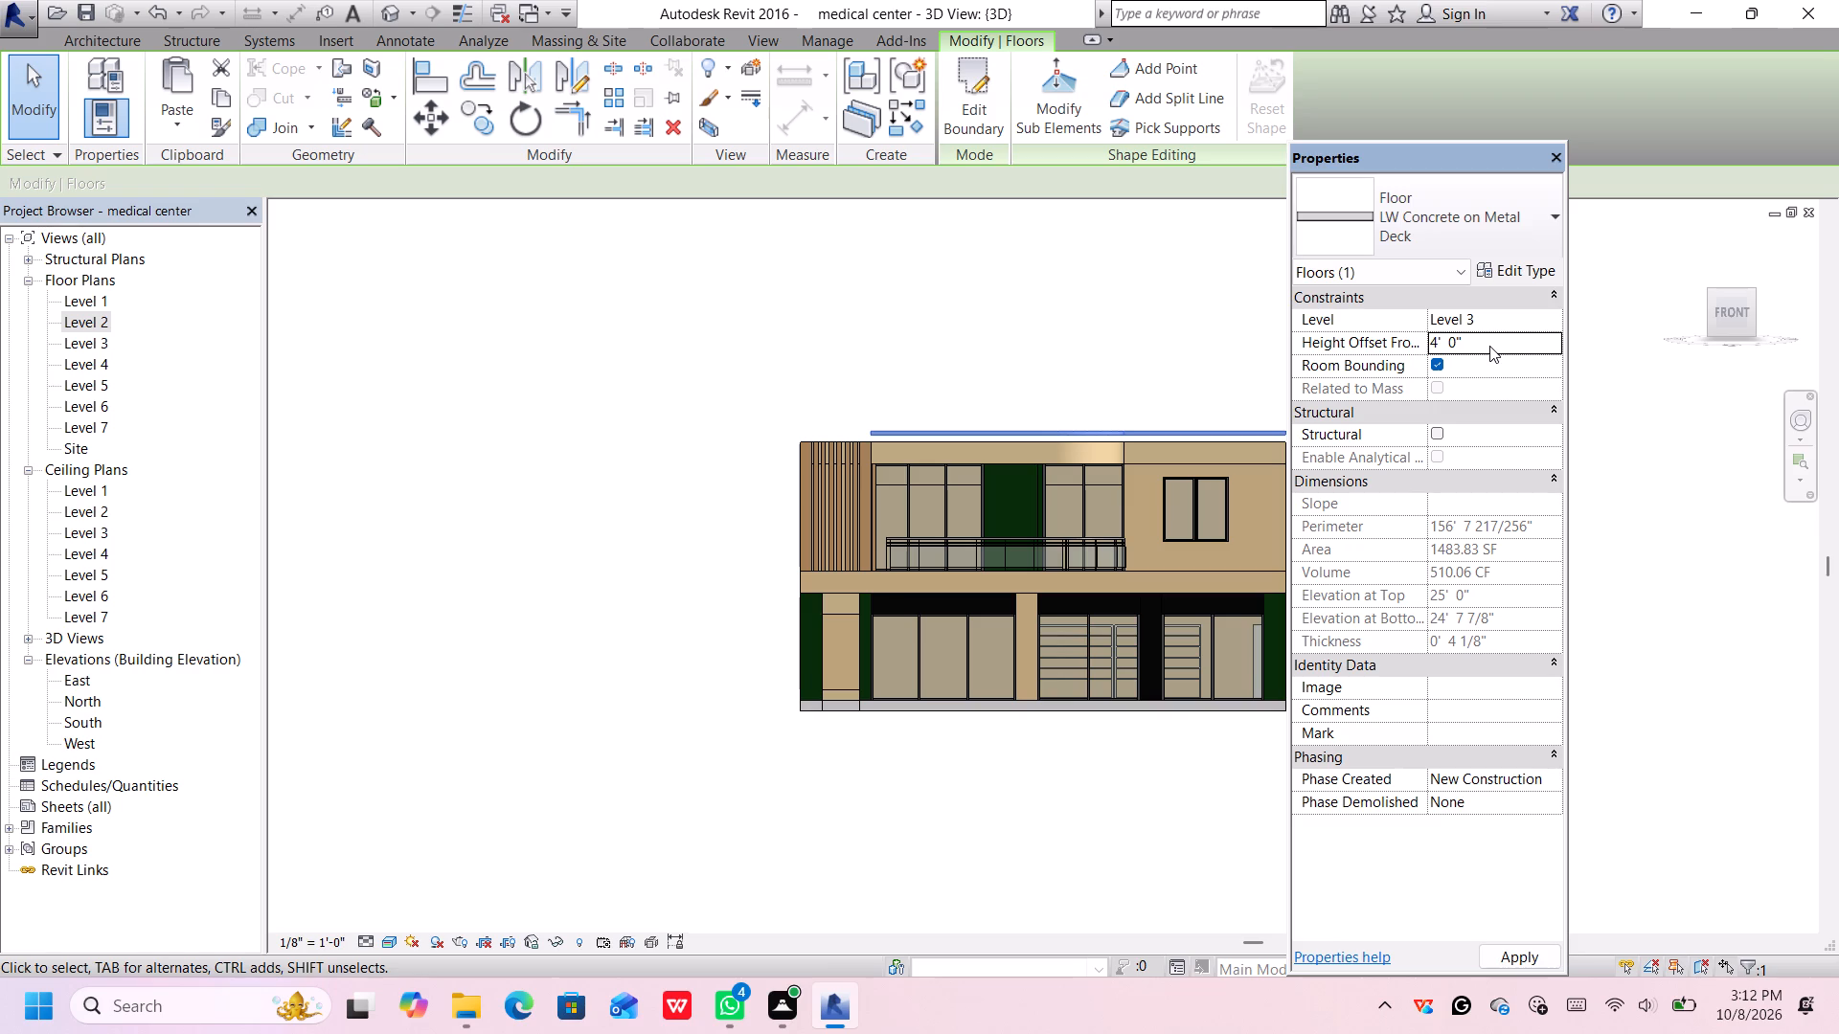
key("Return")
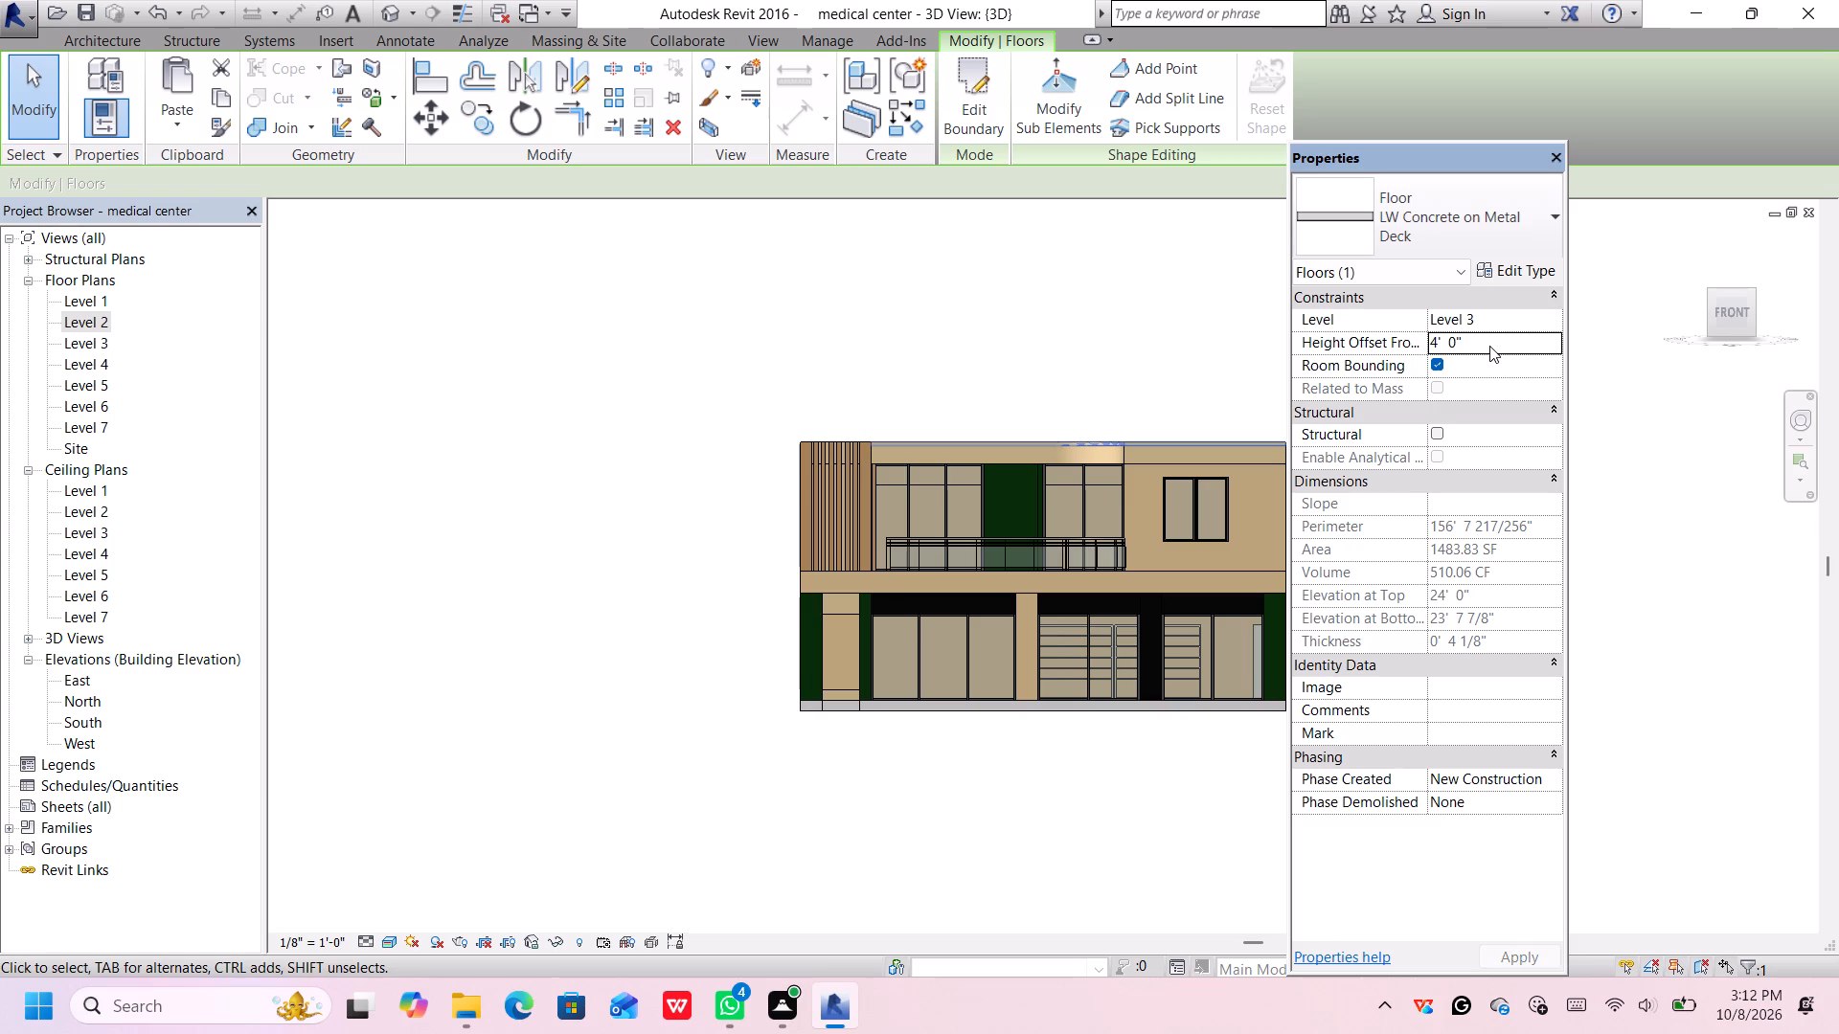
Set the LW Concrete on Metal Deck floor's height offset from Level 3 to 4' 3".
middle_click_drag(1128, 414, 1123, 414)
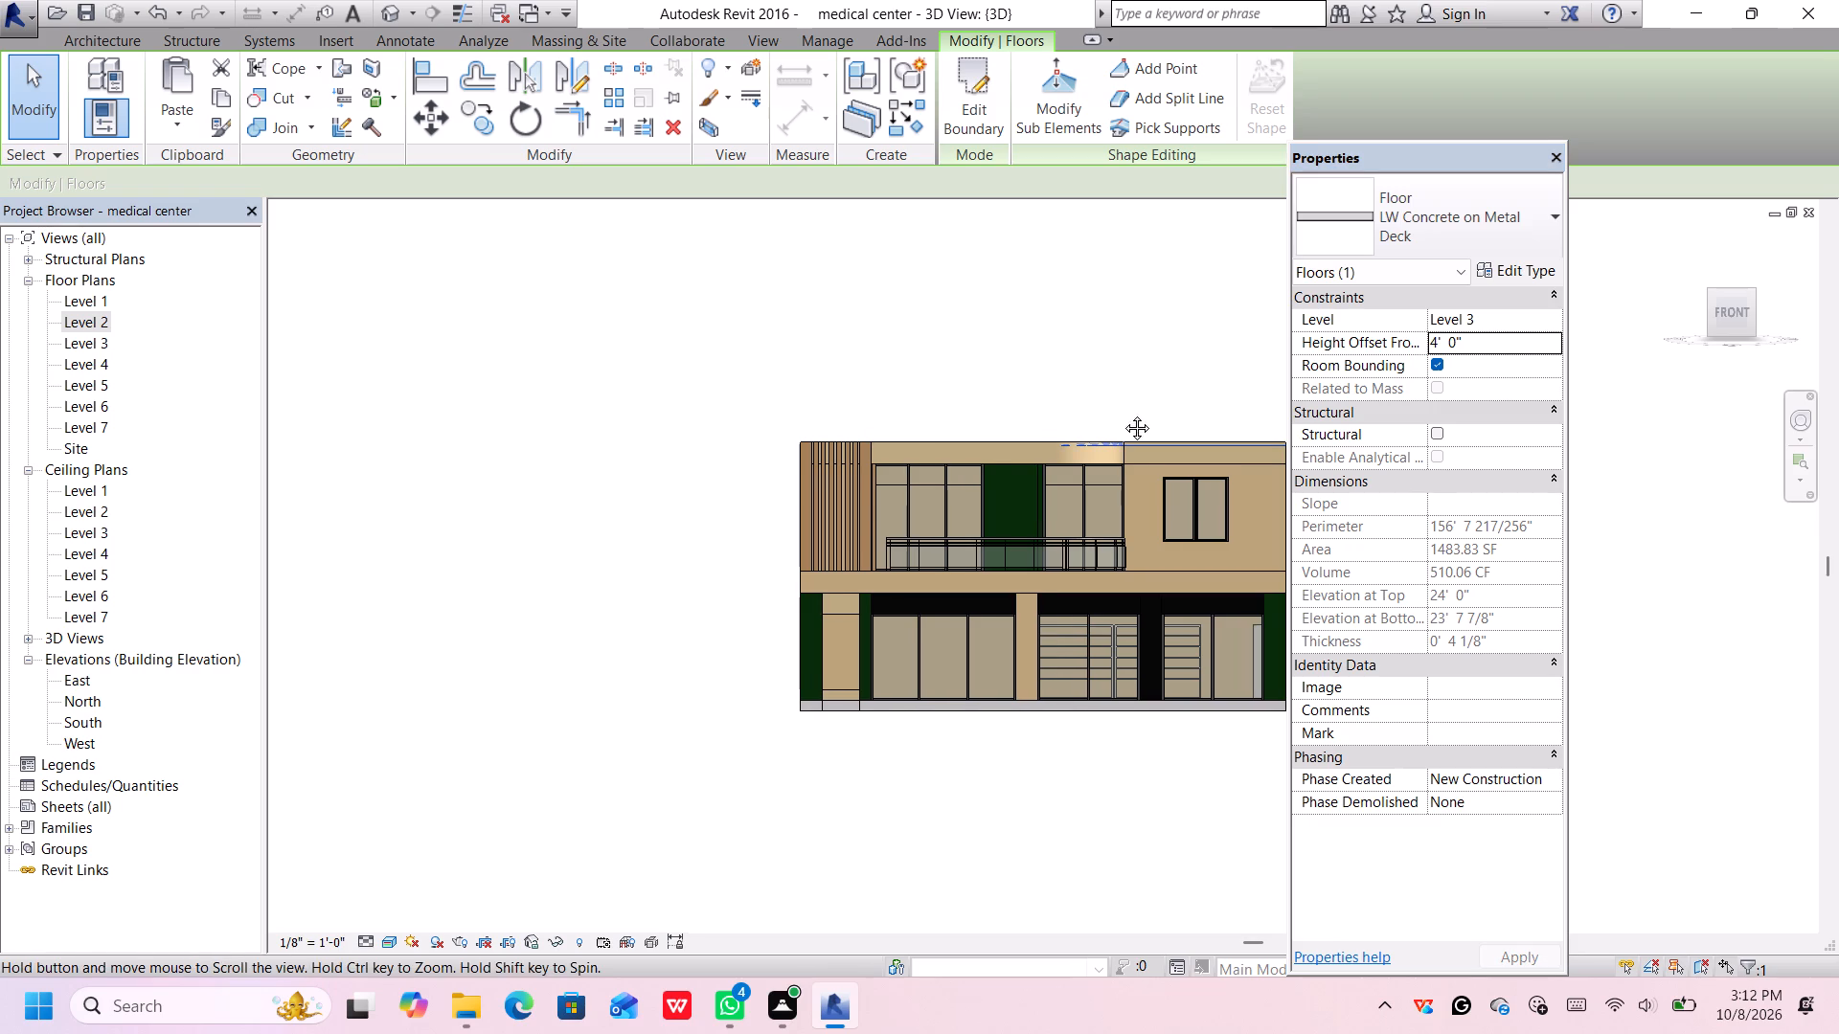
middle_click_drag(1123, 414, 1009, 441)
scroll(1065, 438, "up", 2)
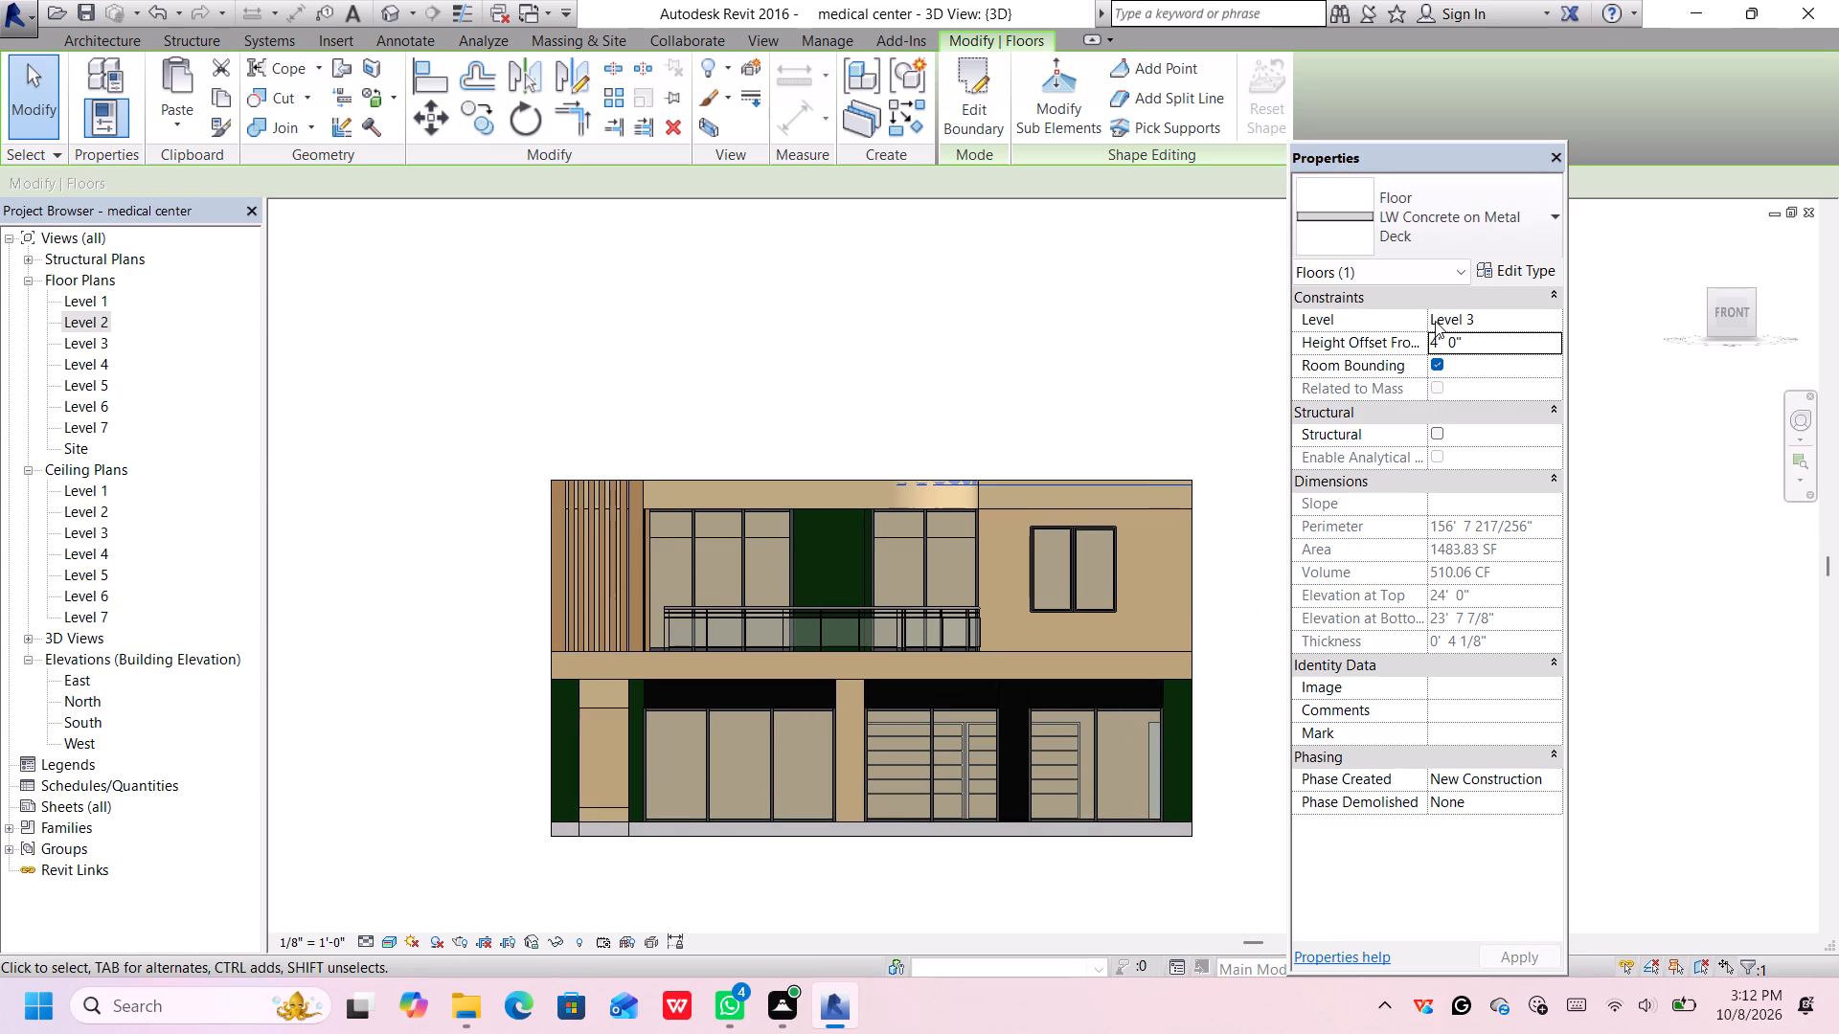
left_click(1466, 342)
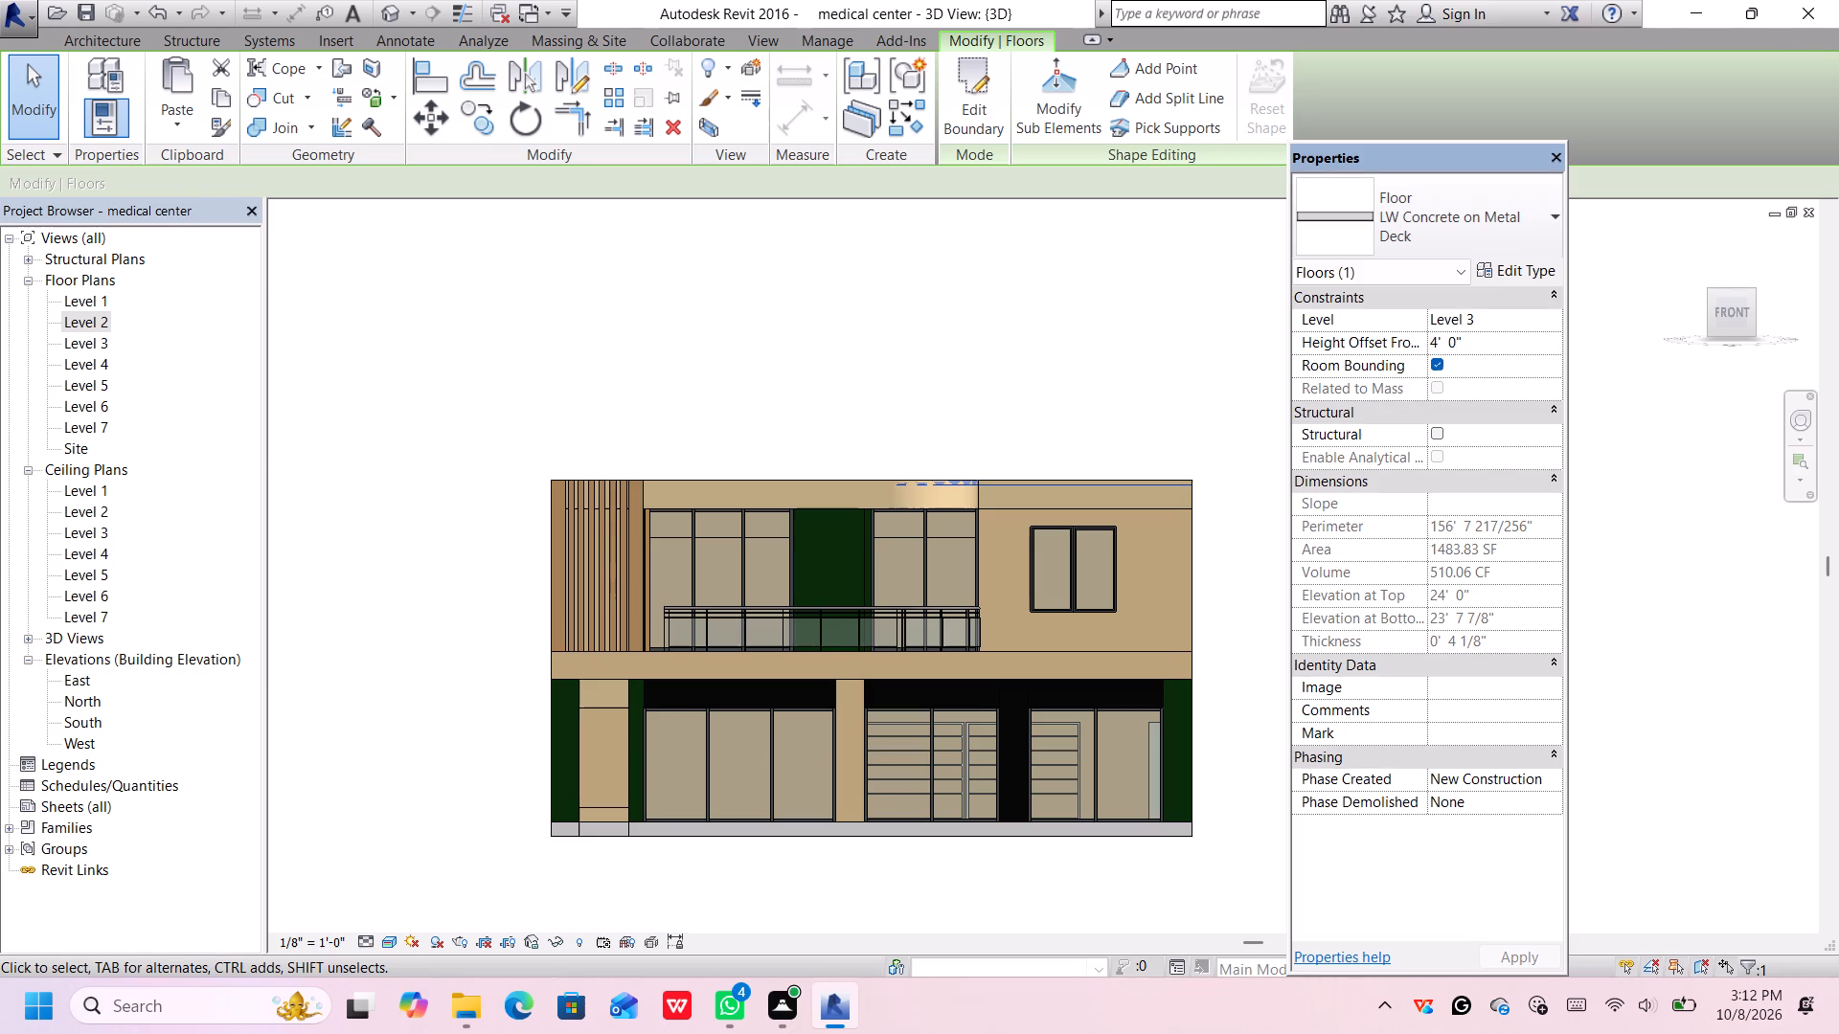
scroll(1453, 348, "up", 2)
left_click(1454, 341)
key("BackSpace")
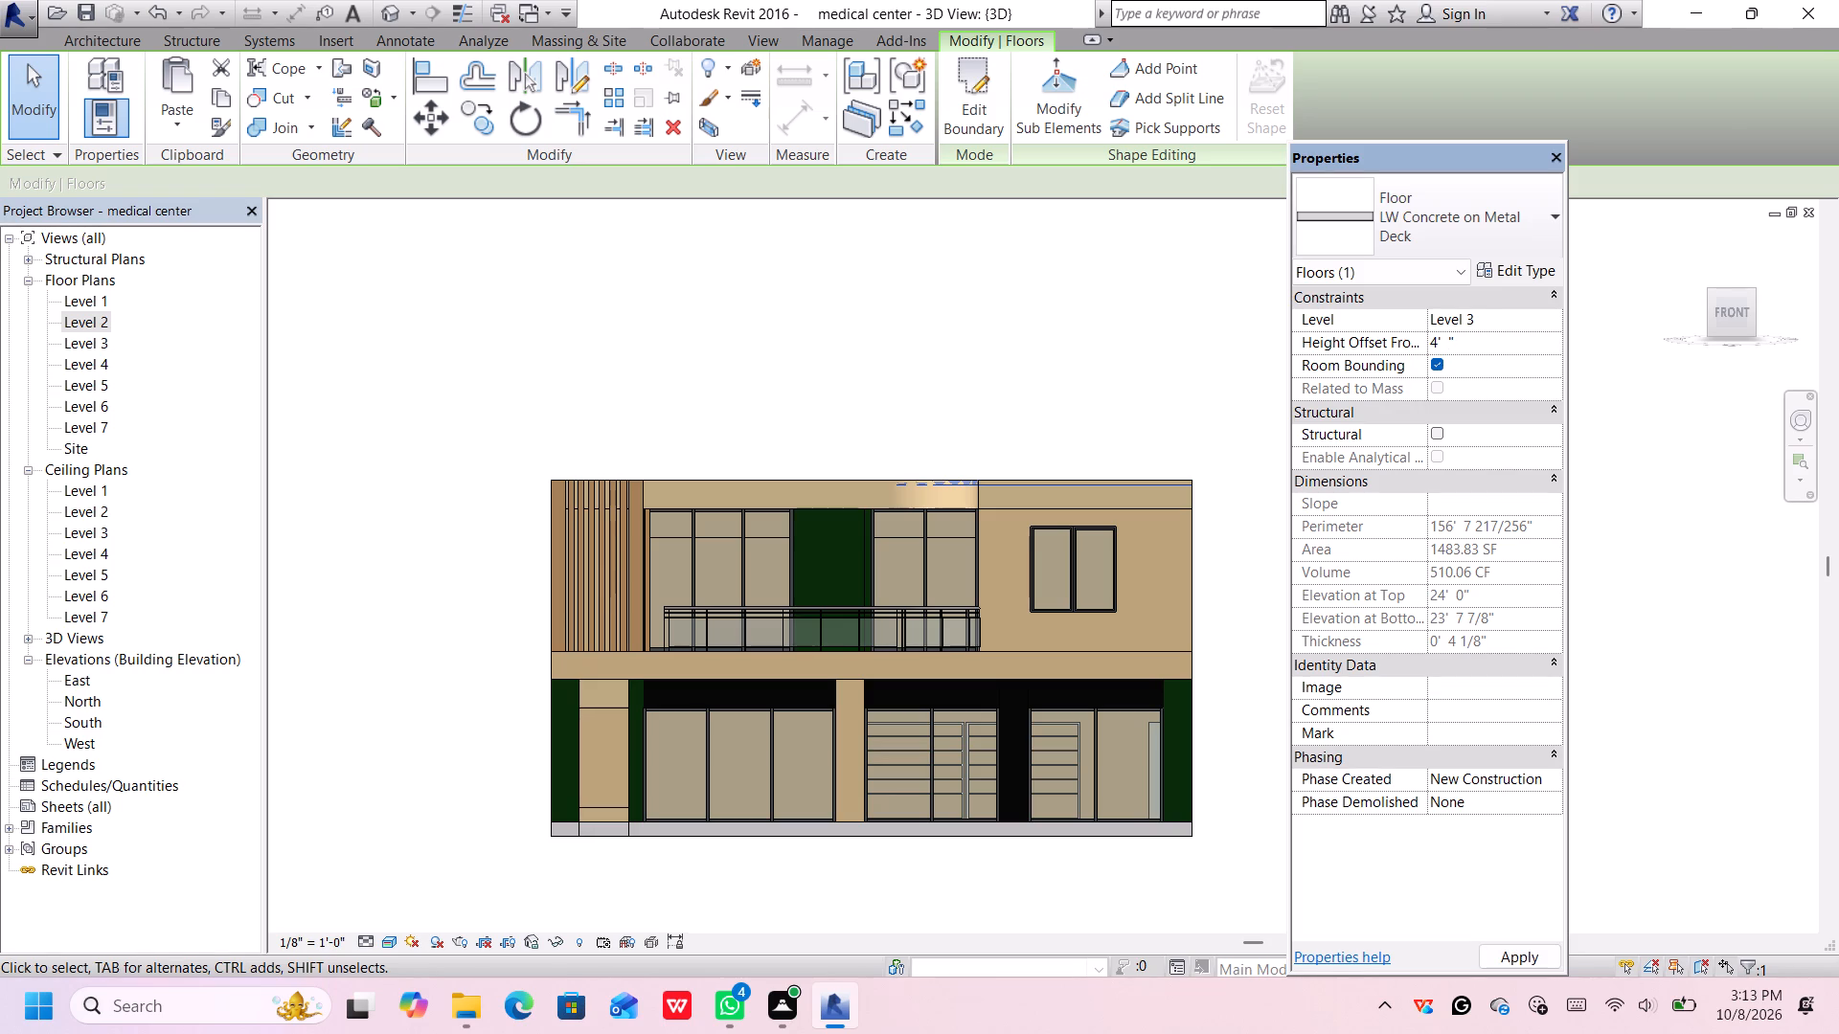
key("3")
key("Return")
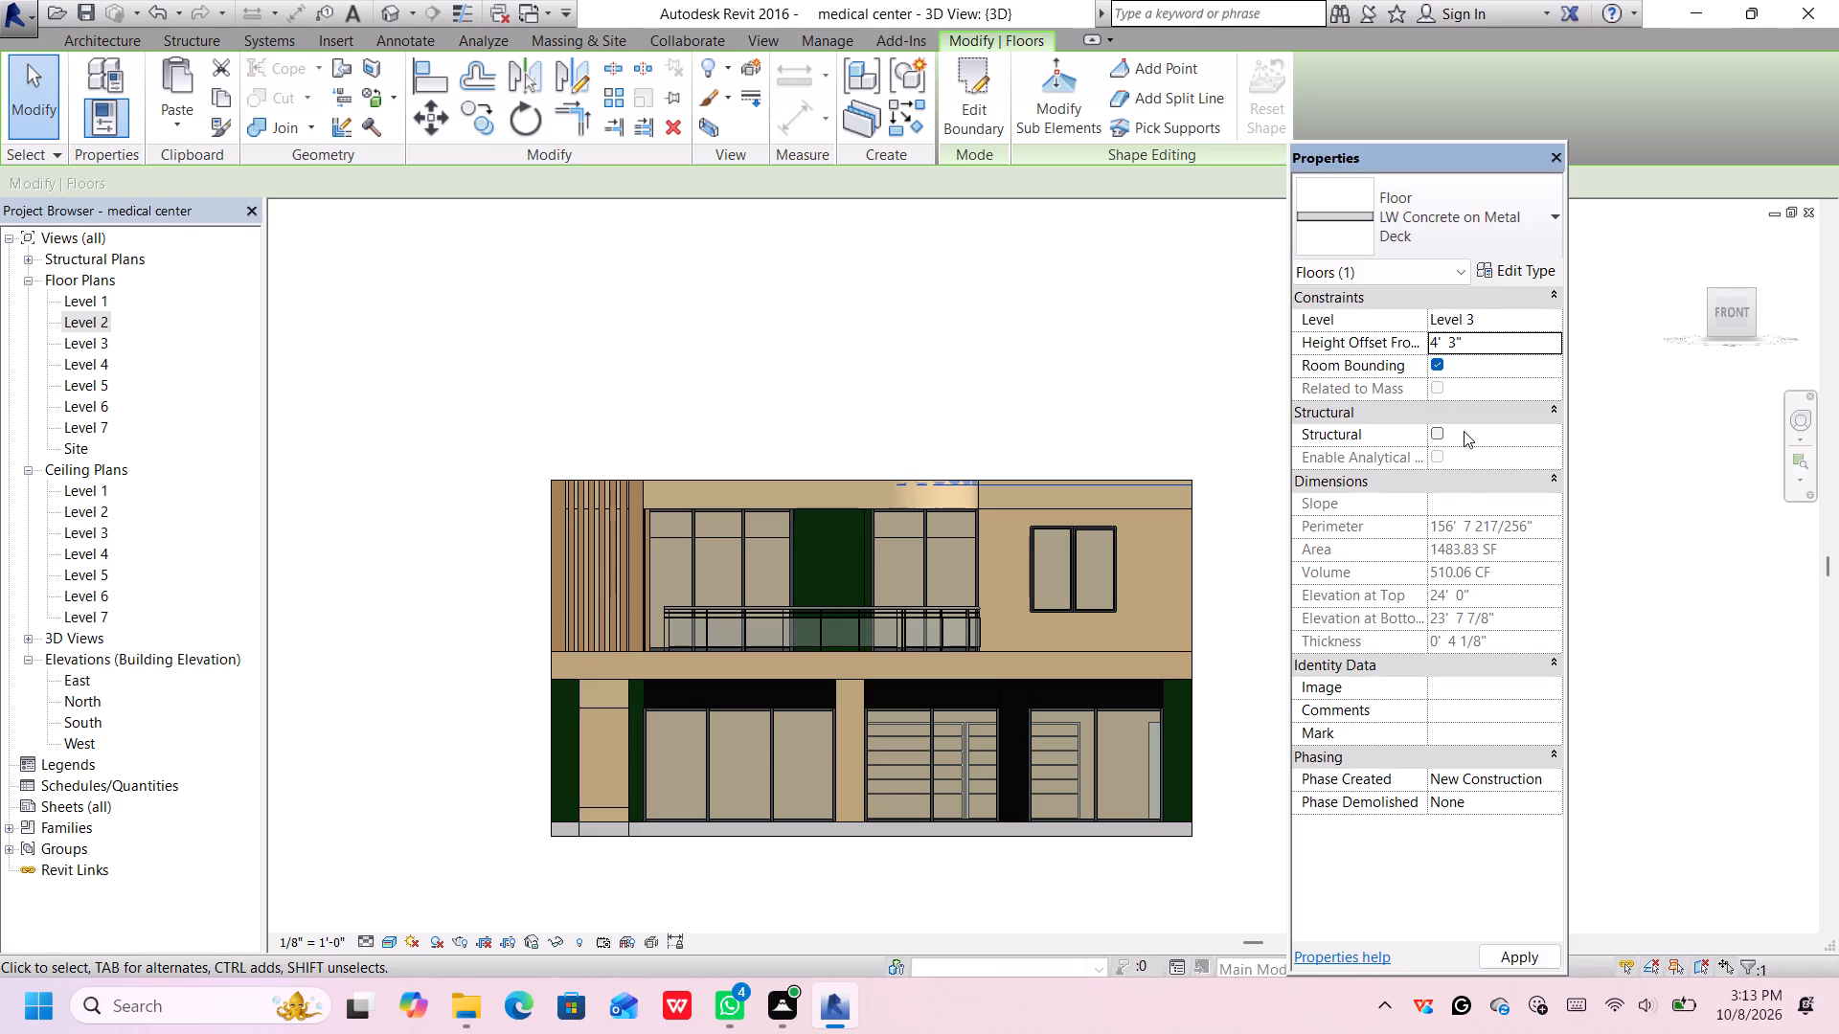
key("Return")
key("grave")
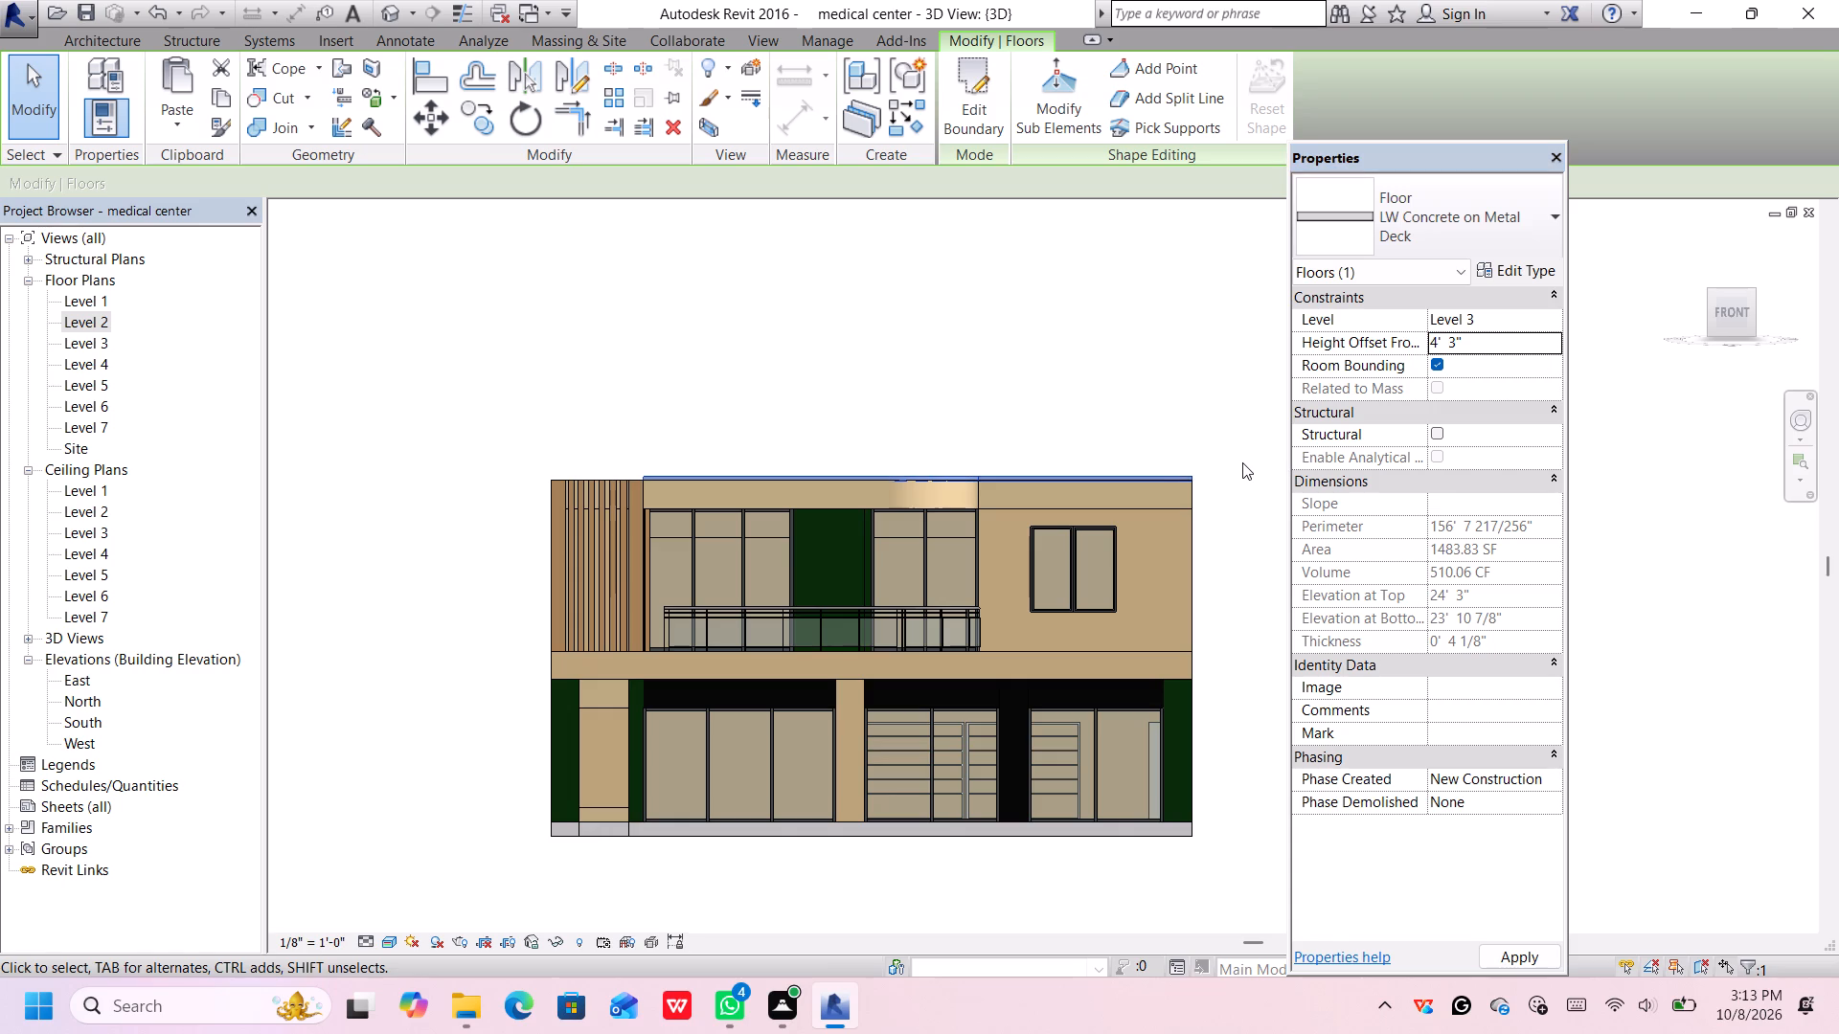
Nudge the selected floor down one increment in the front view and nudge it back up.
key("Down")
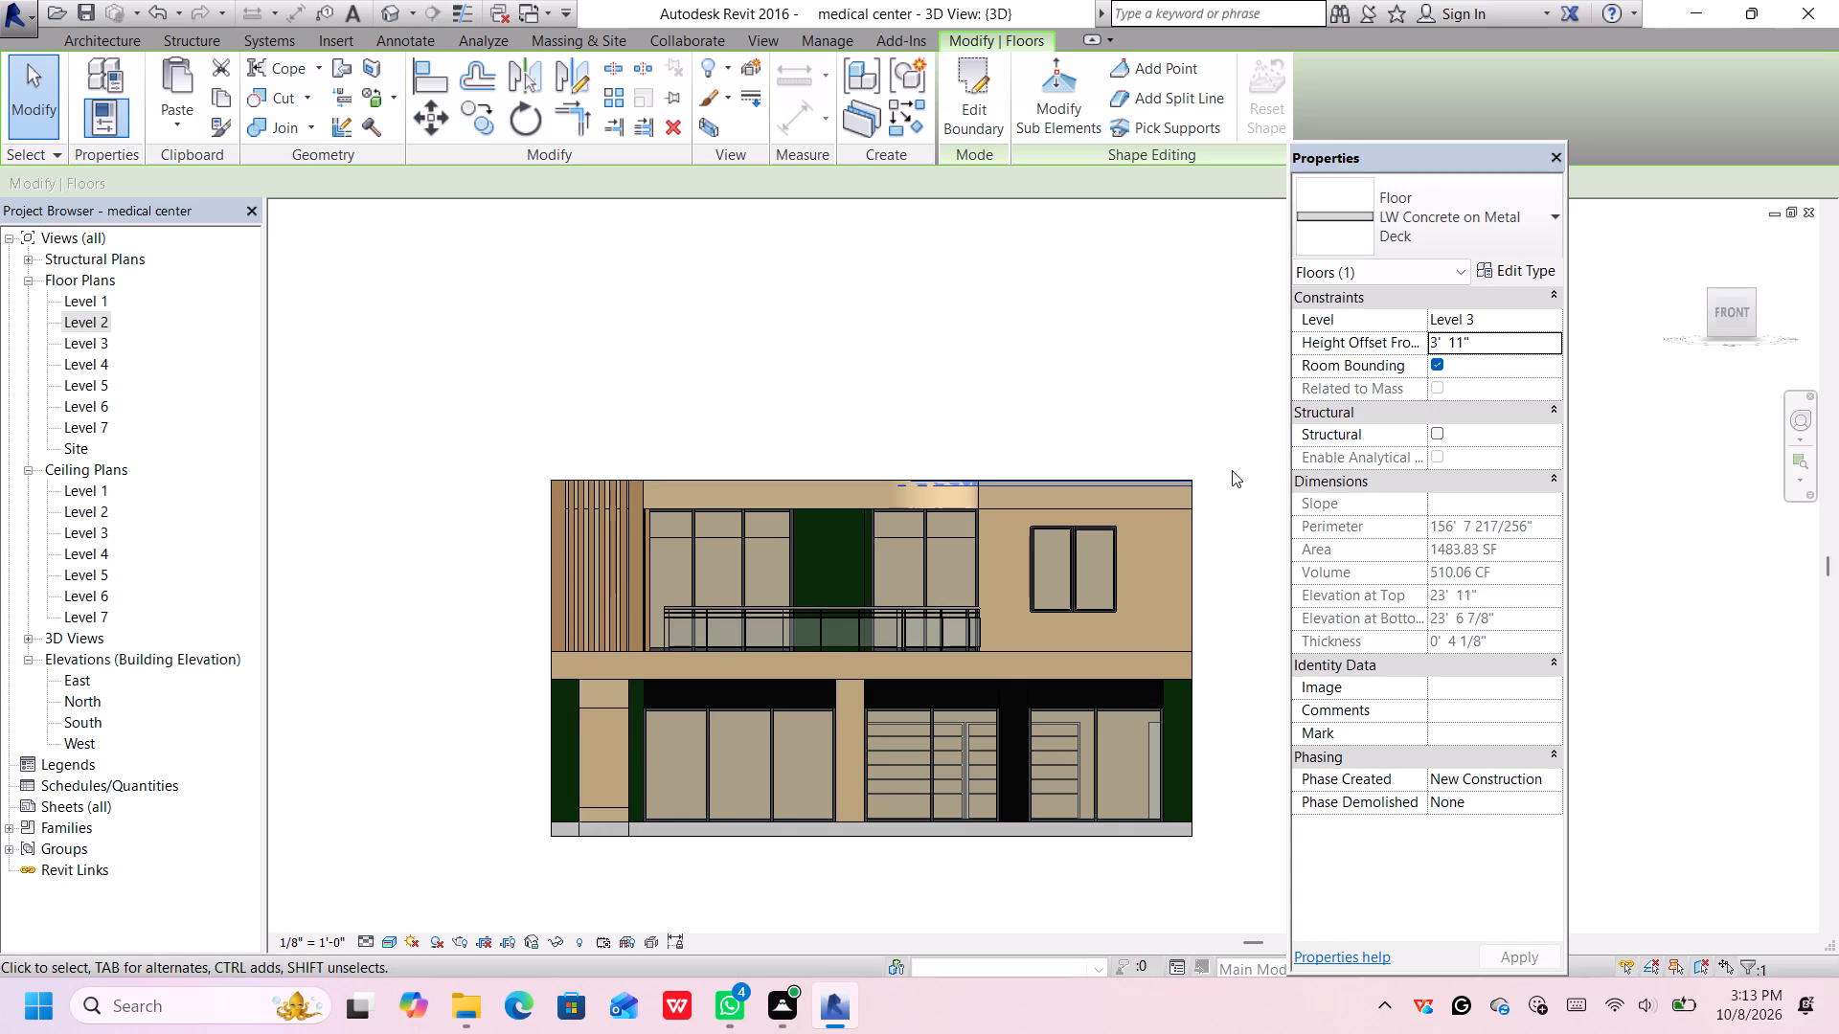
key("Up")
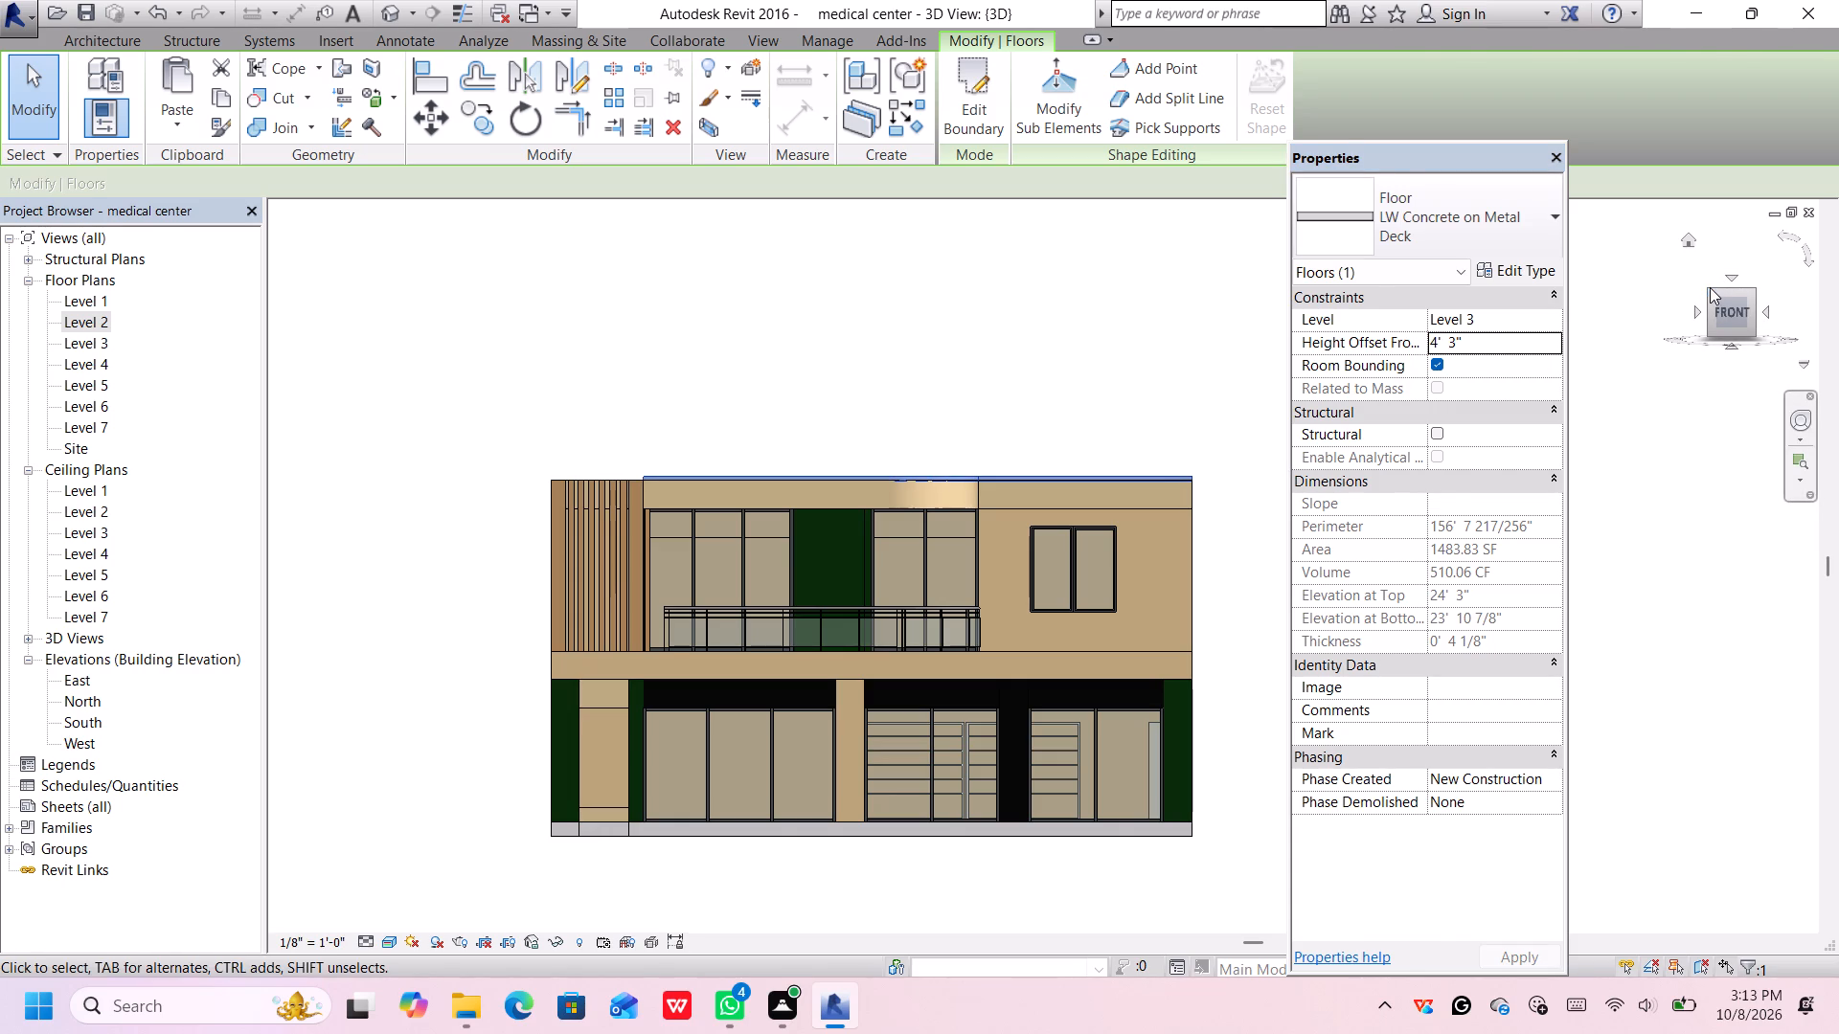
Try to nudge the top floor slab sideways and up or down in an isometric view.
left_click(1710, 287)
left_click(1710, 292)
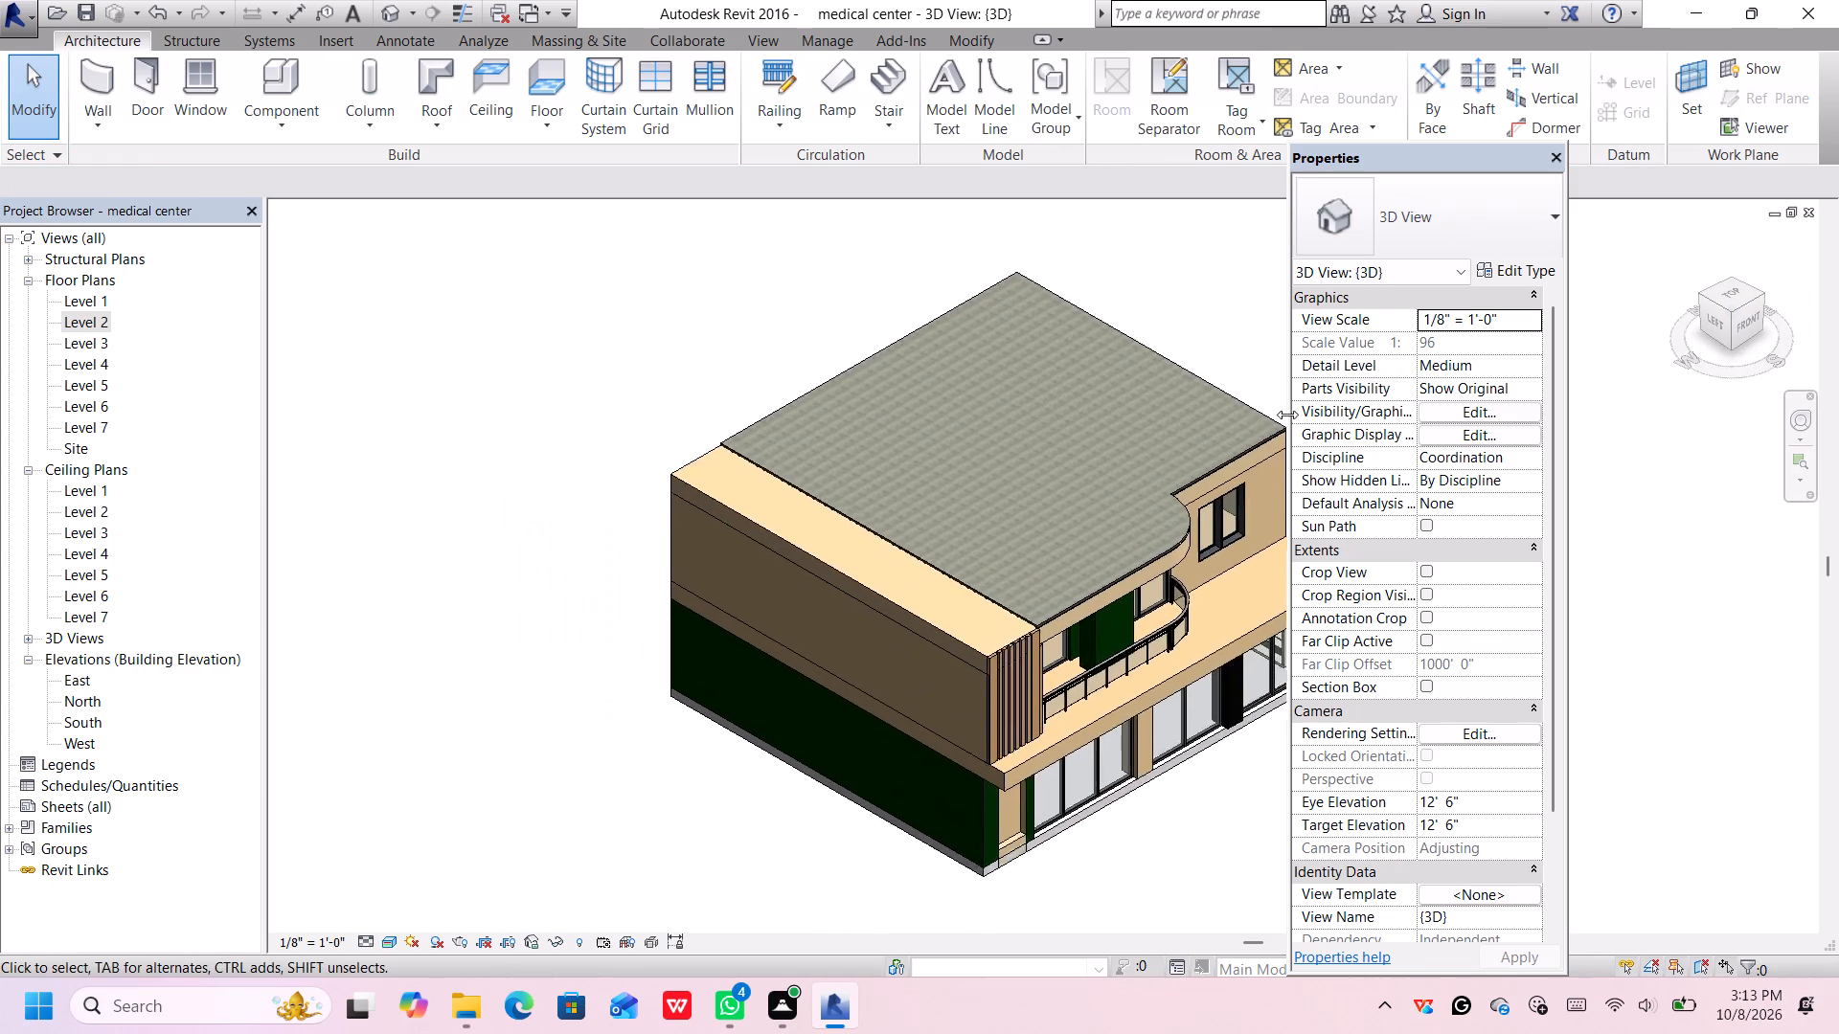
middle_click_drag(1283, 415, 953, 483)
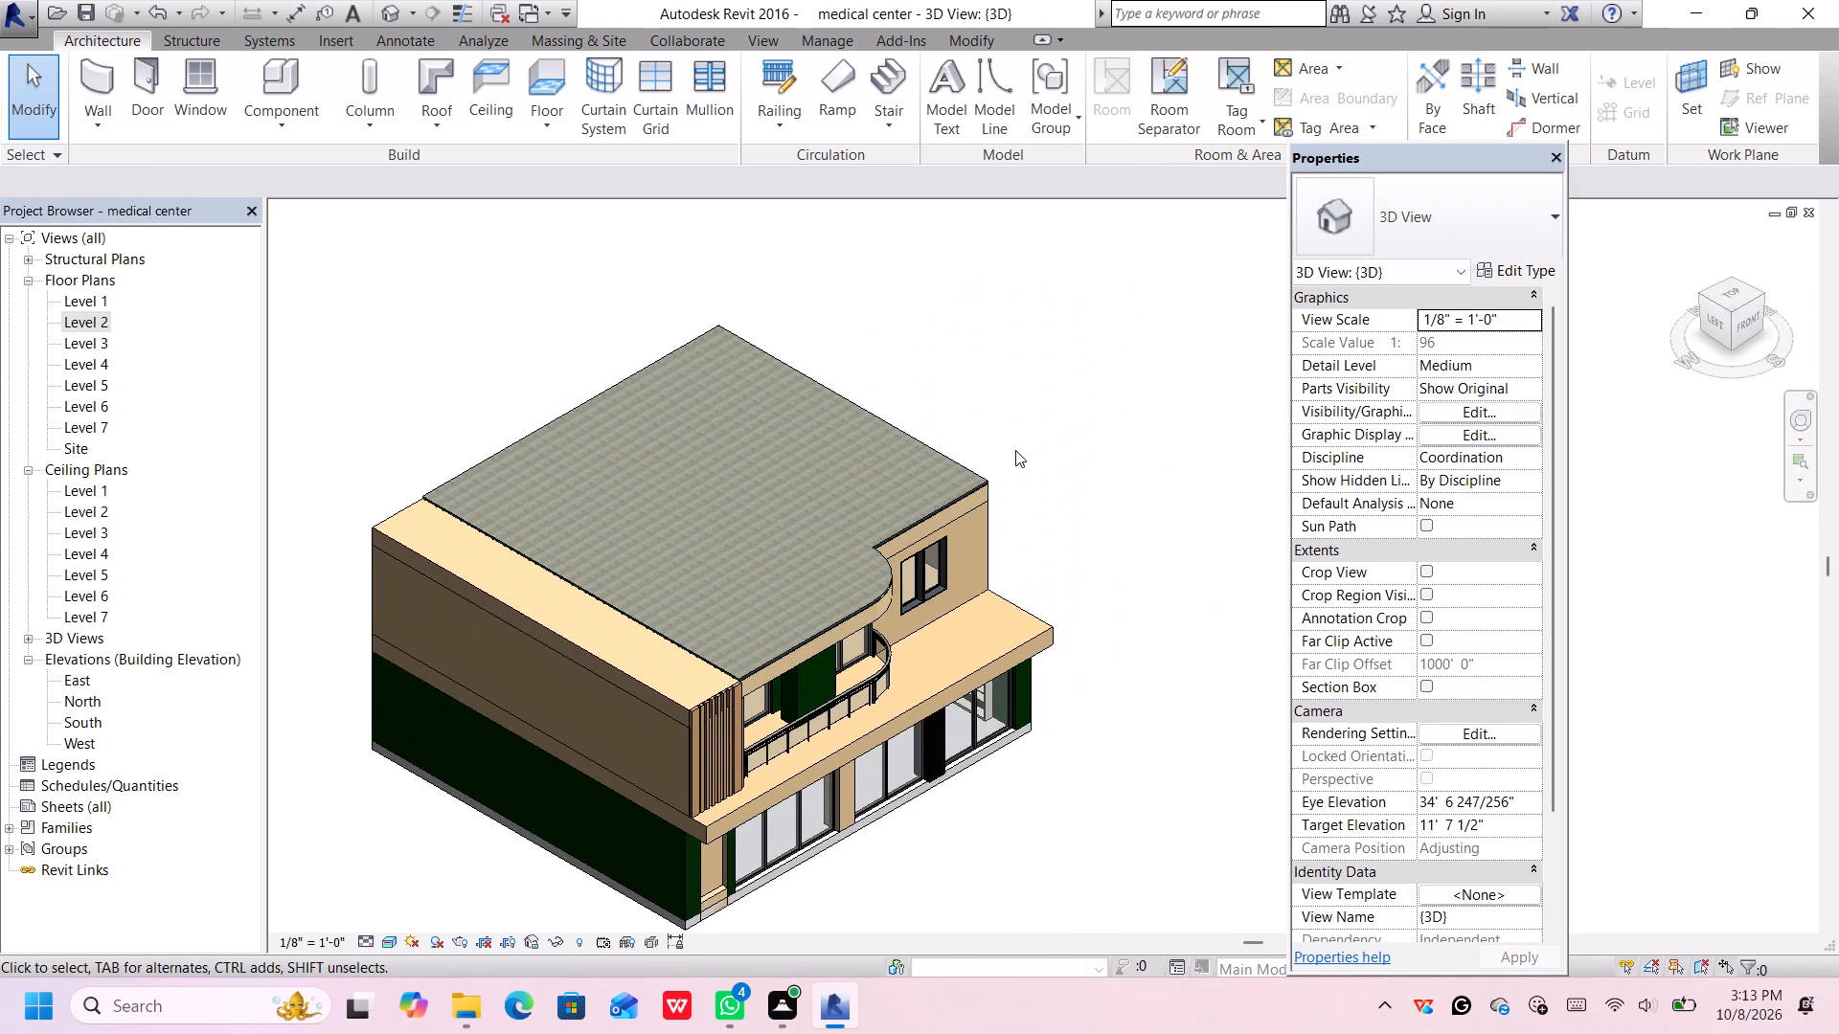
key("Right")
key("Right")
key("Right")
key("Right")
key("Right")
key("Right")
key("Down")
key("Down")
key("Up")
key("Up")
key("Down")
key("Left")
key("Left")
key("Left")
Select the LW Concrete on Metal Deck slab in the isometric view and nudge it three increments toward the front corner.
scroll(713, 605, "up", 5)
scroll(876, 700, "up", 1)
middle_click_drag(874, 700, 856, 686)
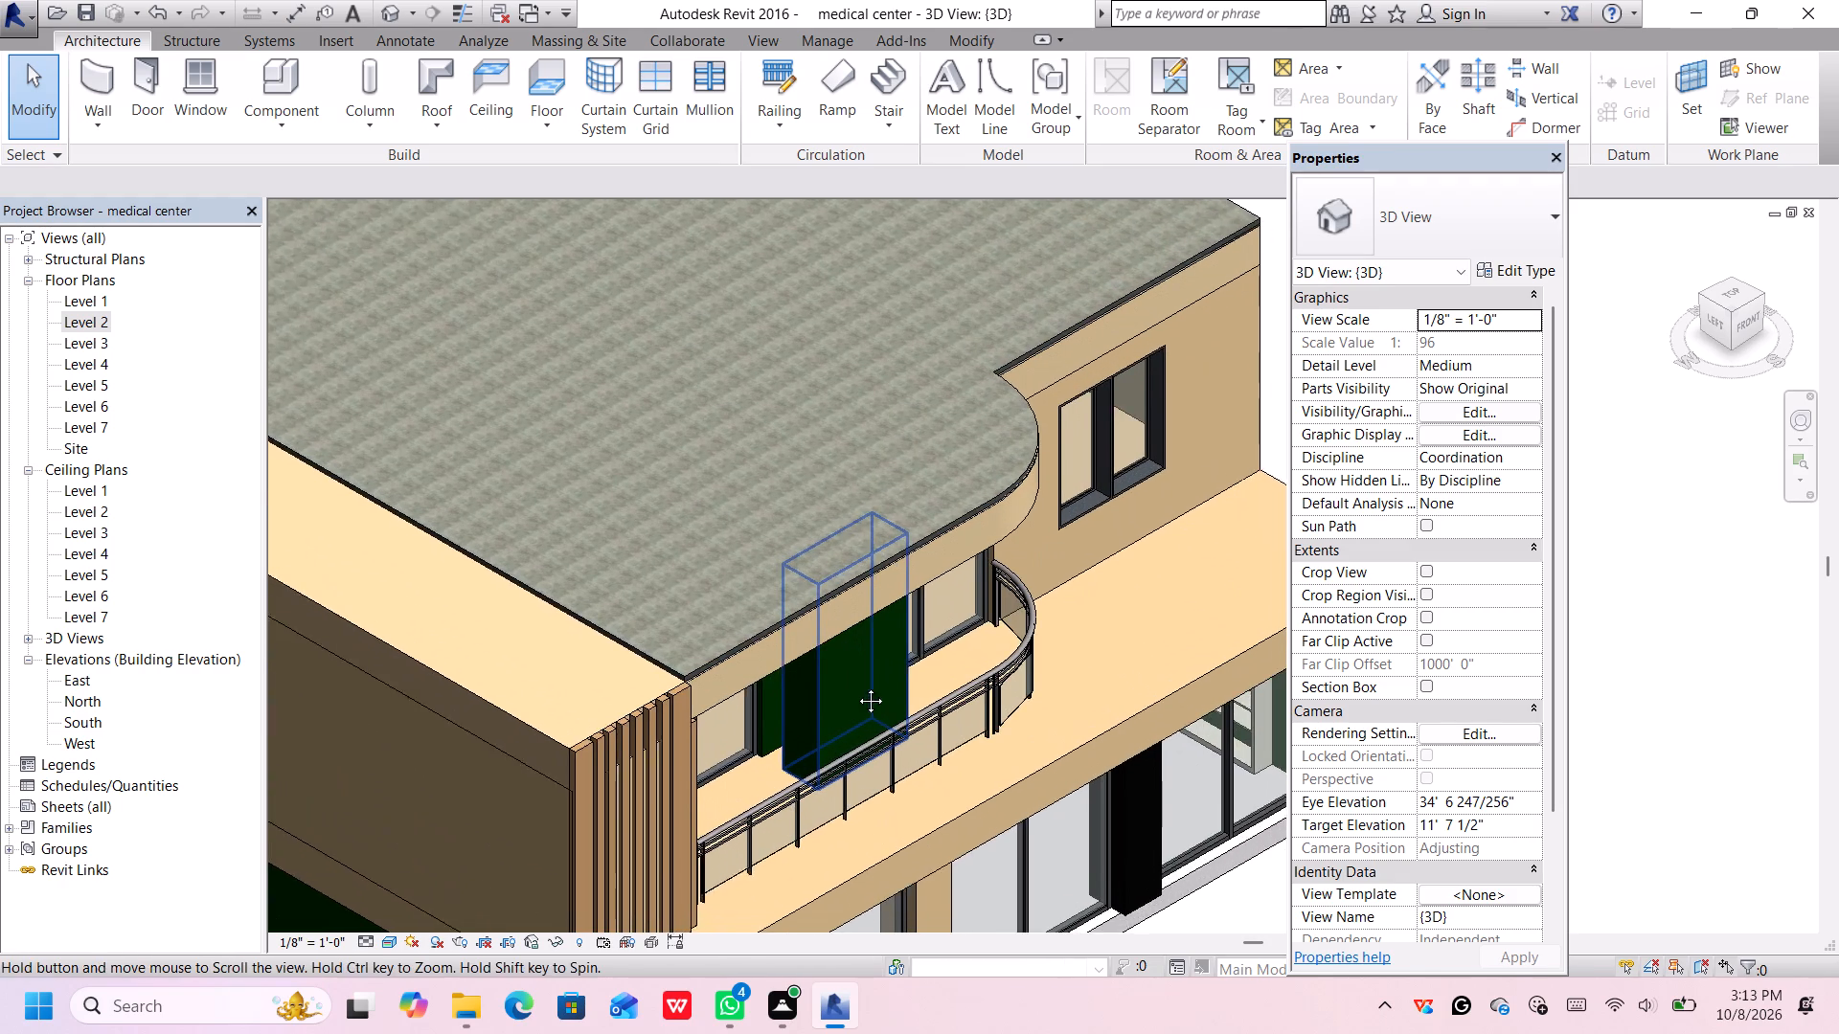
middle_click_drag(856, 686, 820, 635)
scroll(863, 513, "down", 1)
scroll(863, 513, "up", 8)
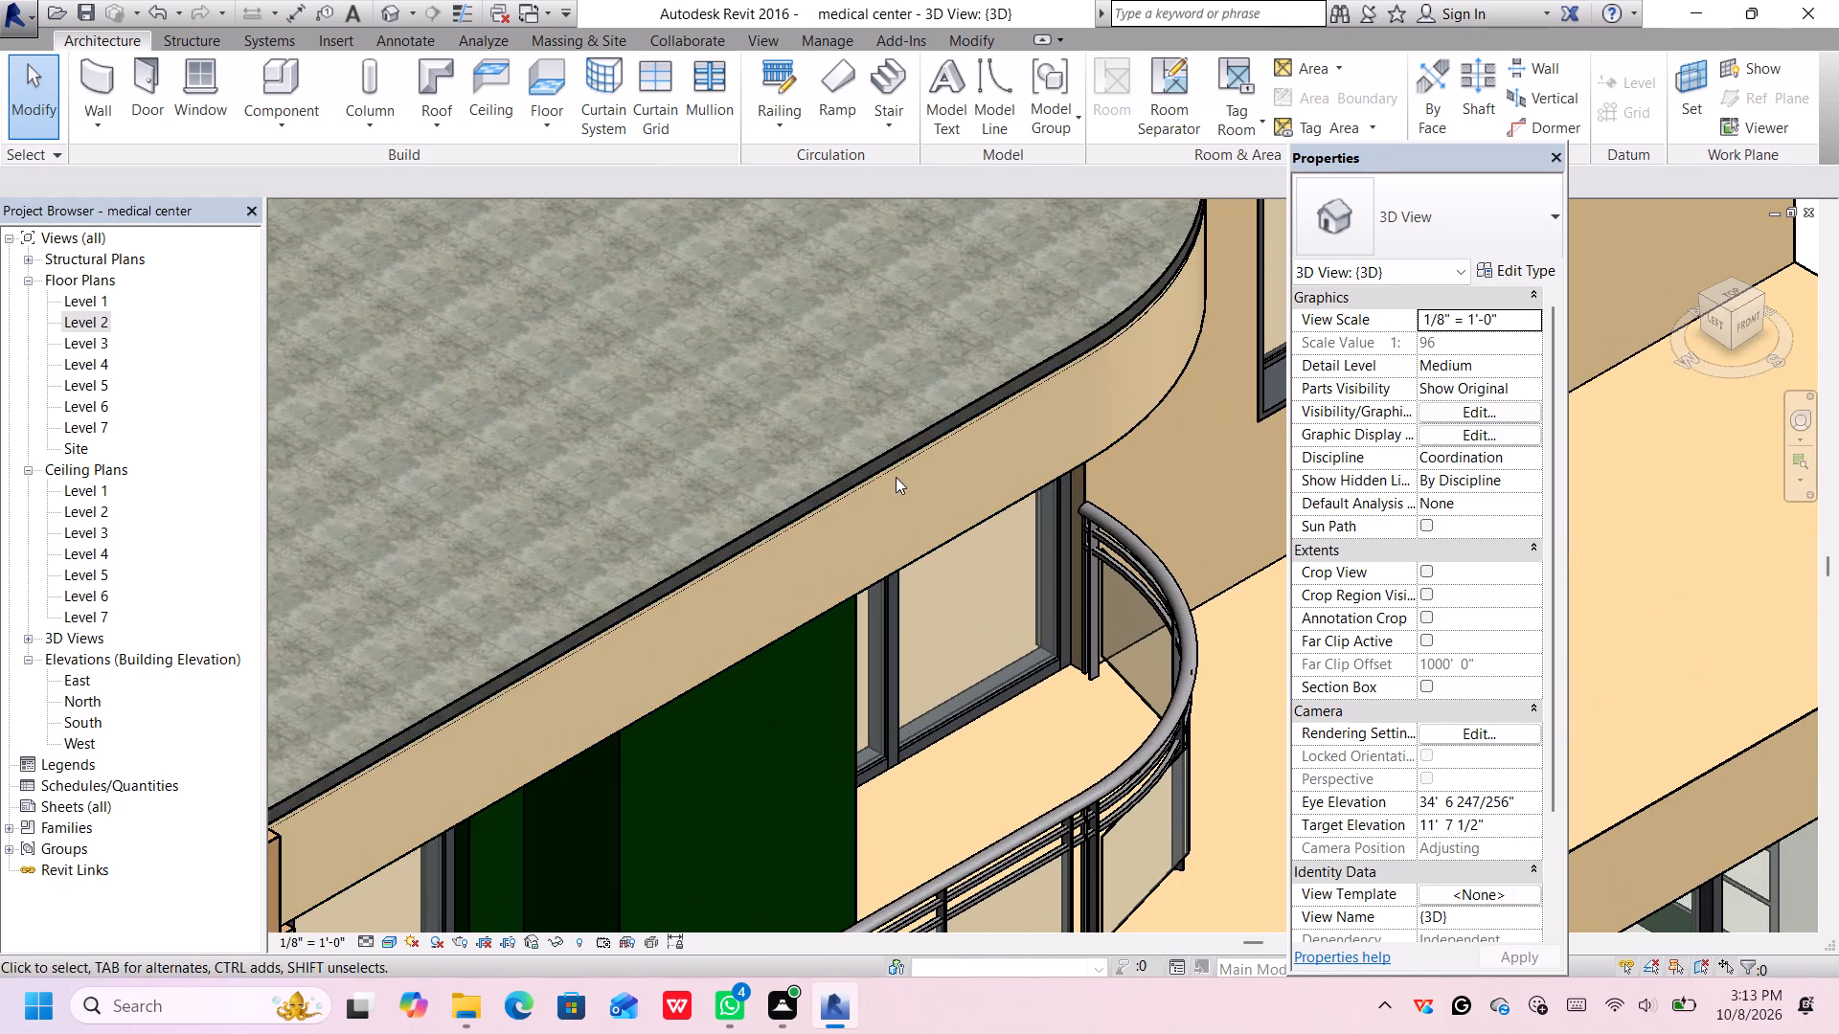
left_click(894, 442)
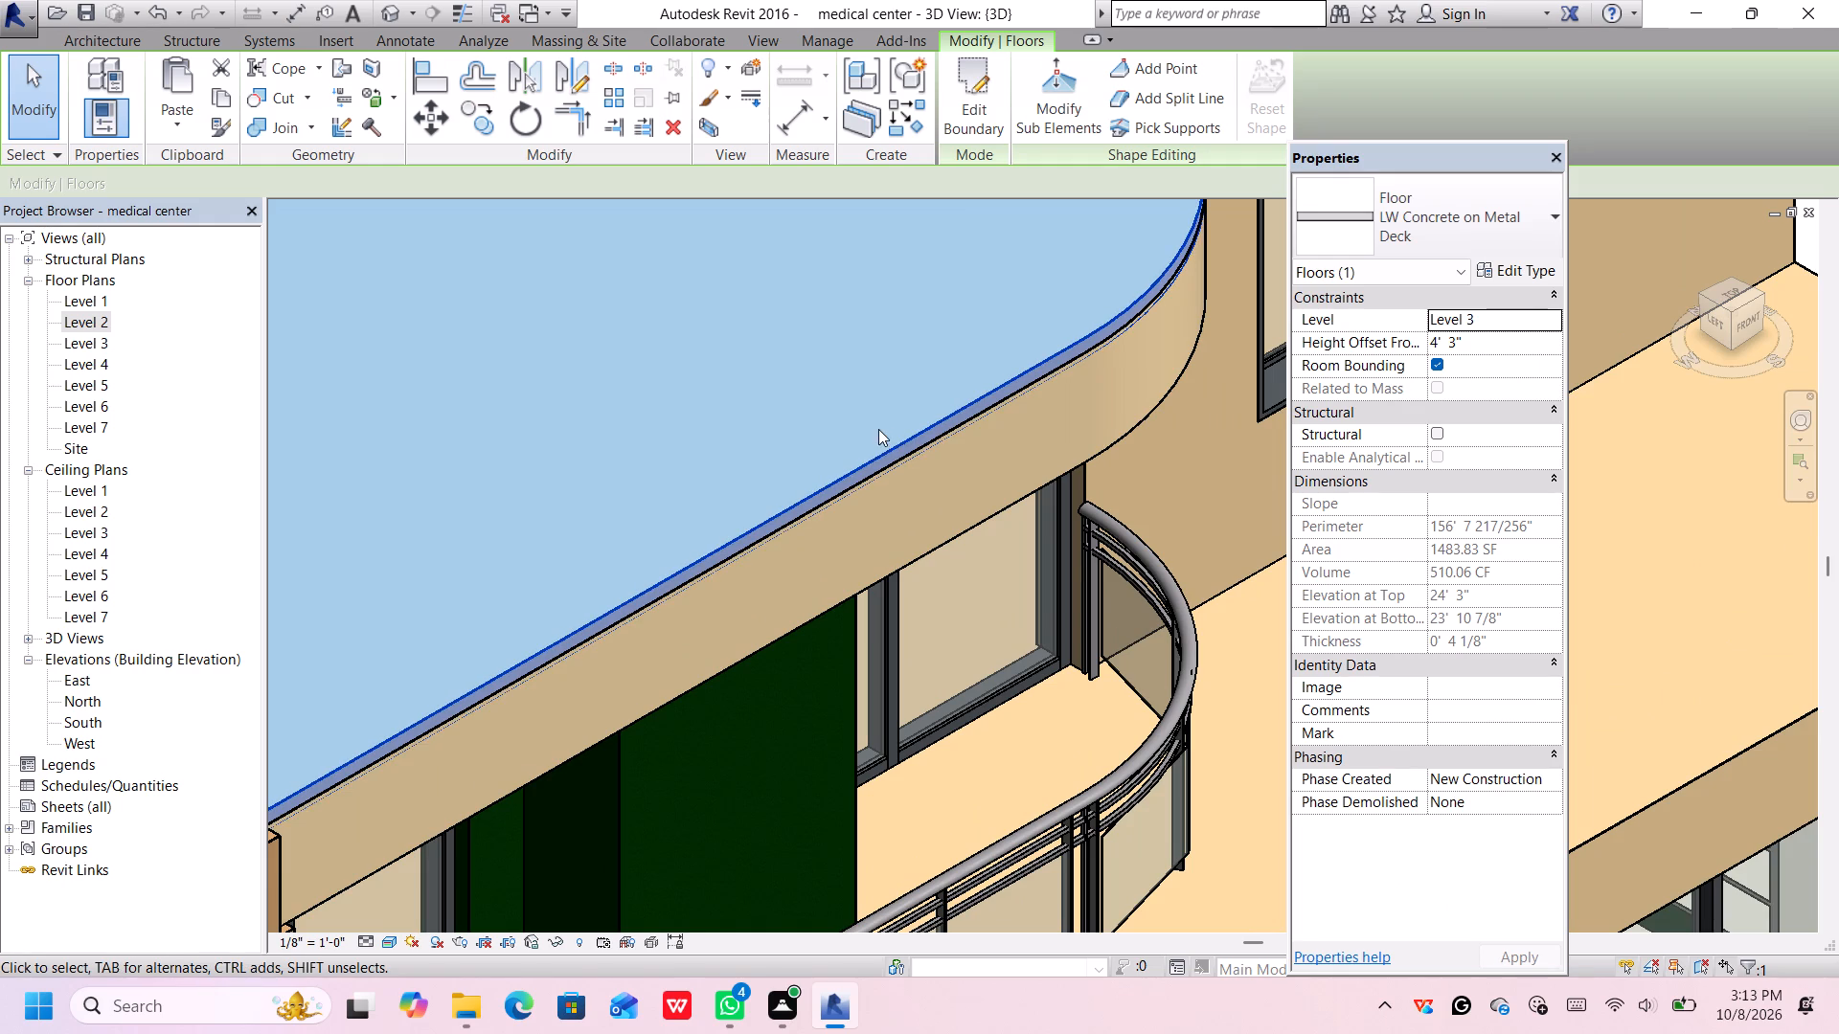
key("Down")
key("Down")
key("Down")
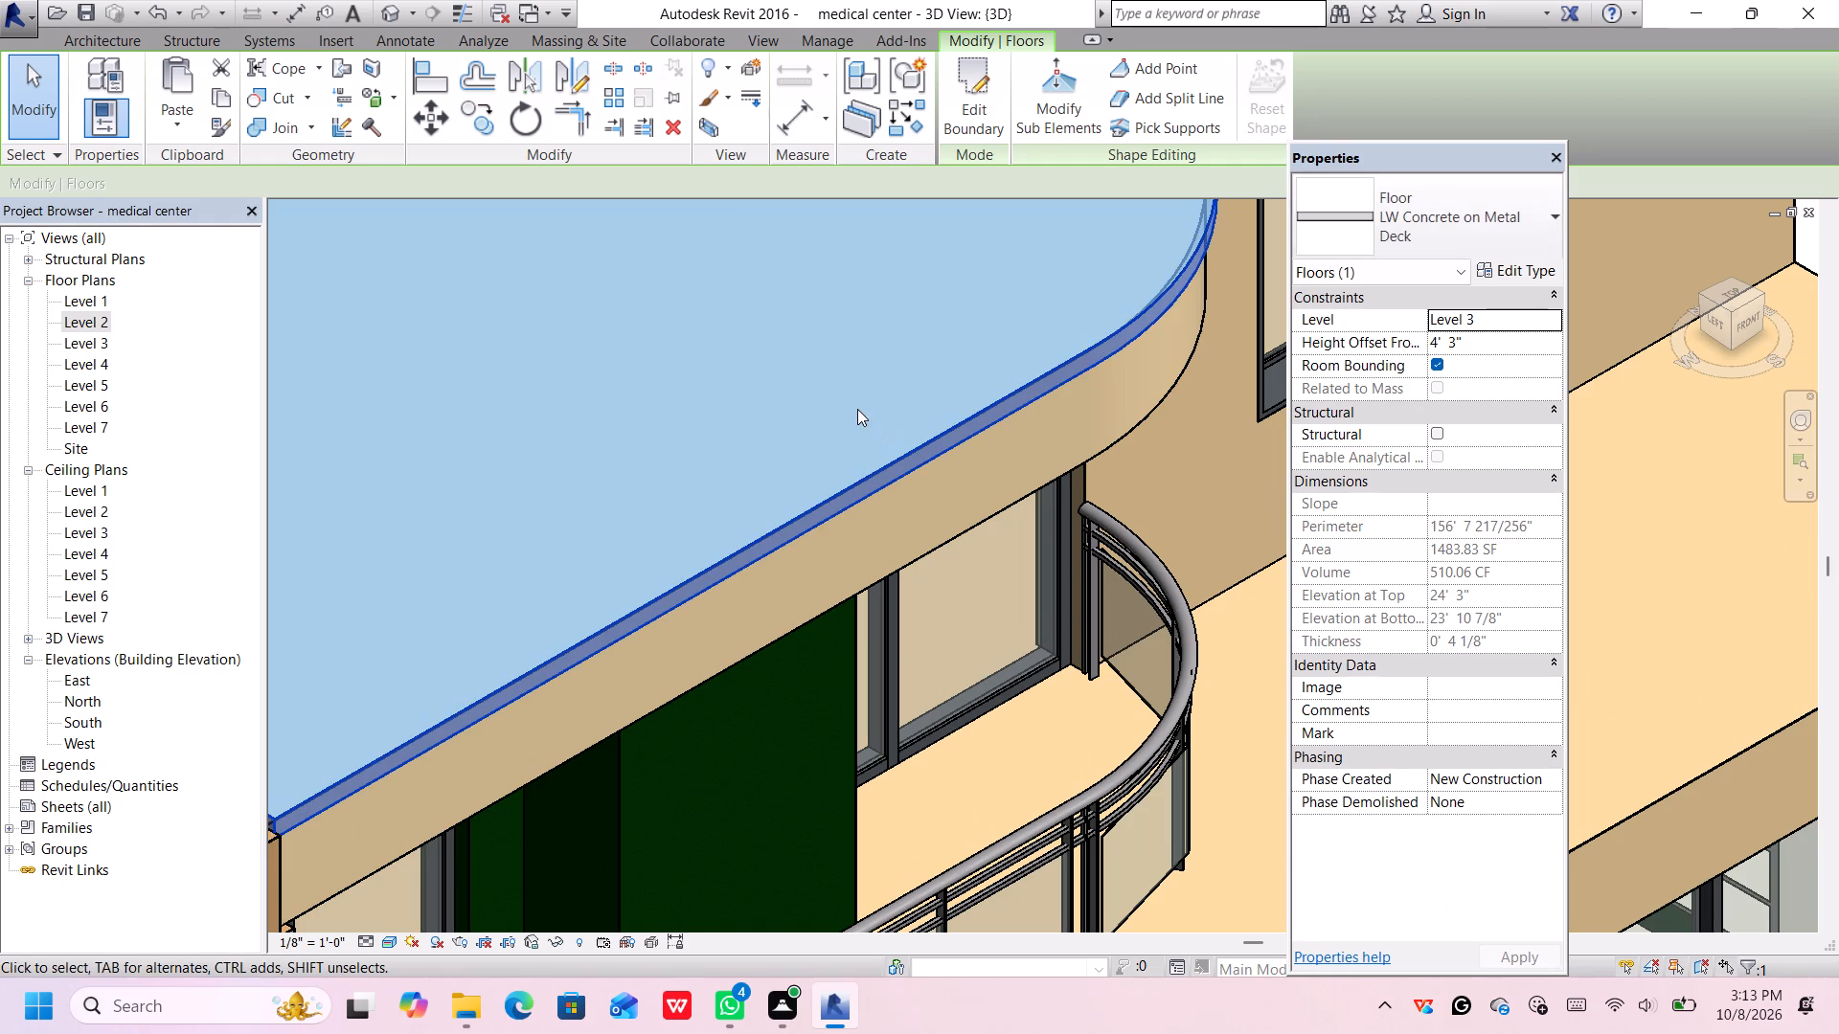
scroll(855, 411, "down", 7)
scroll(874, 426, "up", 1)
scroll(888, 421, "down", 1)
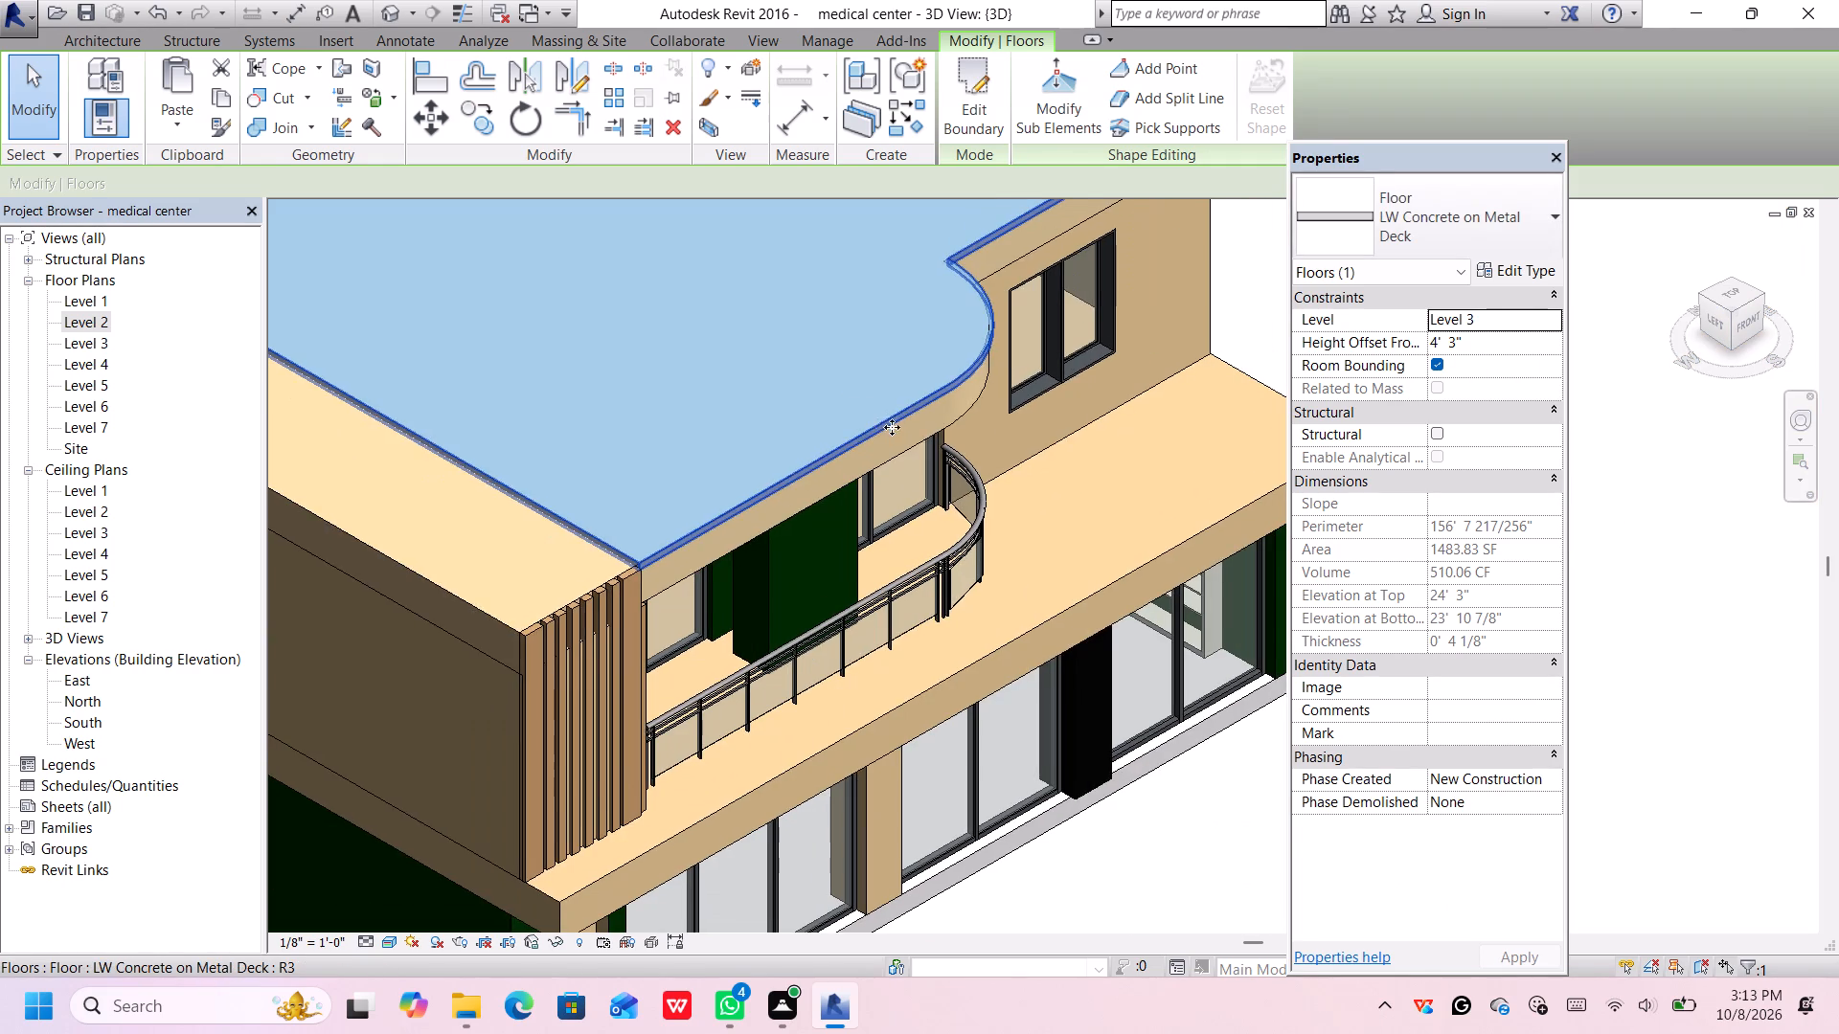
middle_click_drag(1011, 424, 871, 632)
middle_click(867, 638)
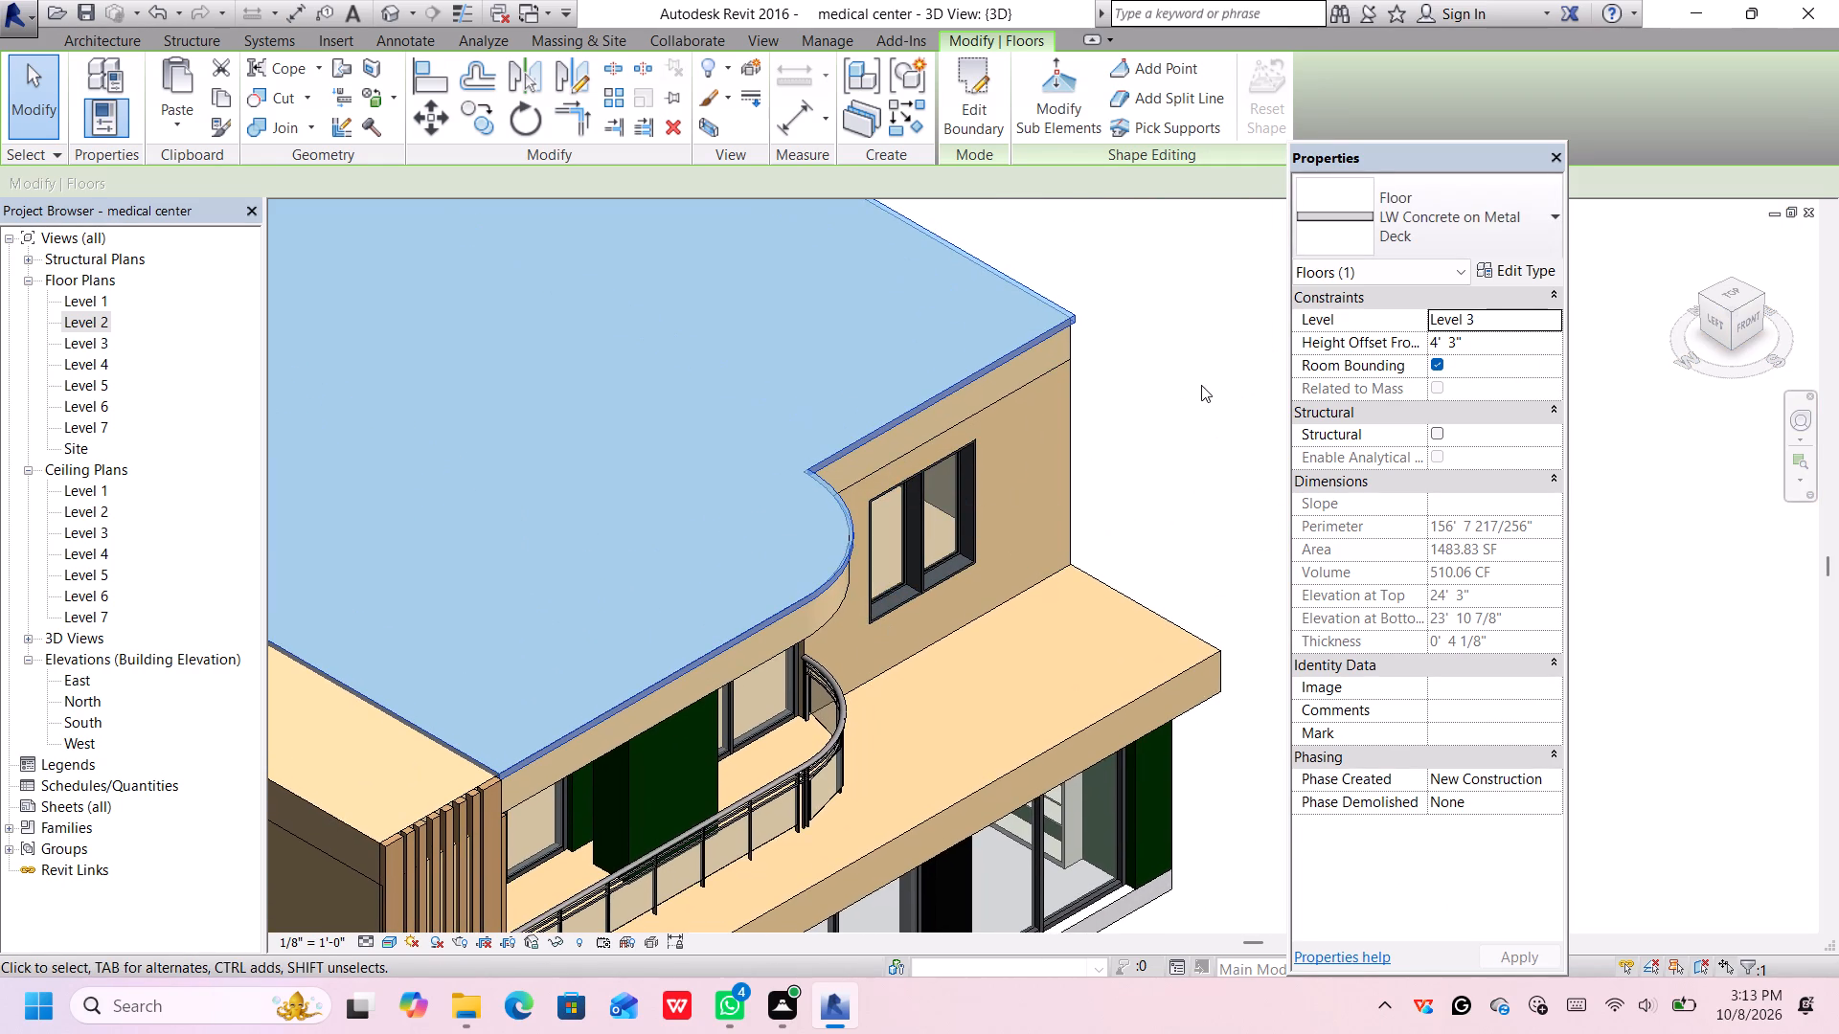
Examine how the top slab sits on the upper-storey walls and curved front from front and angled 3D views.
left_click(1750, 314)
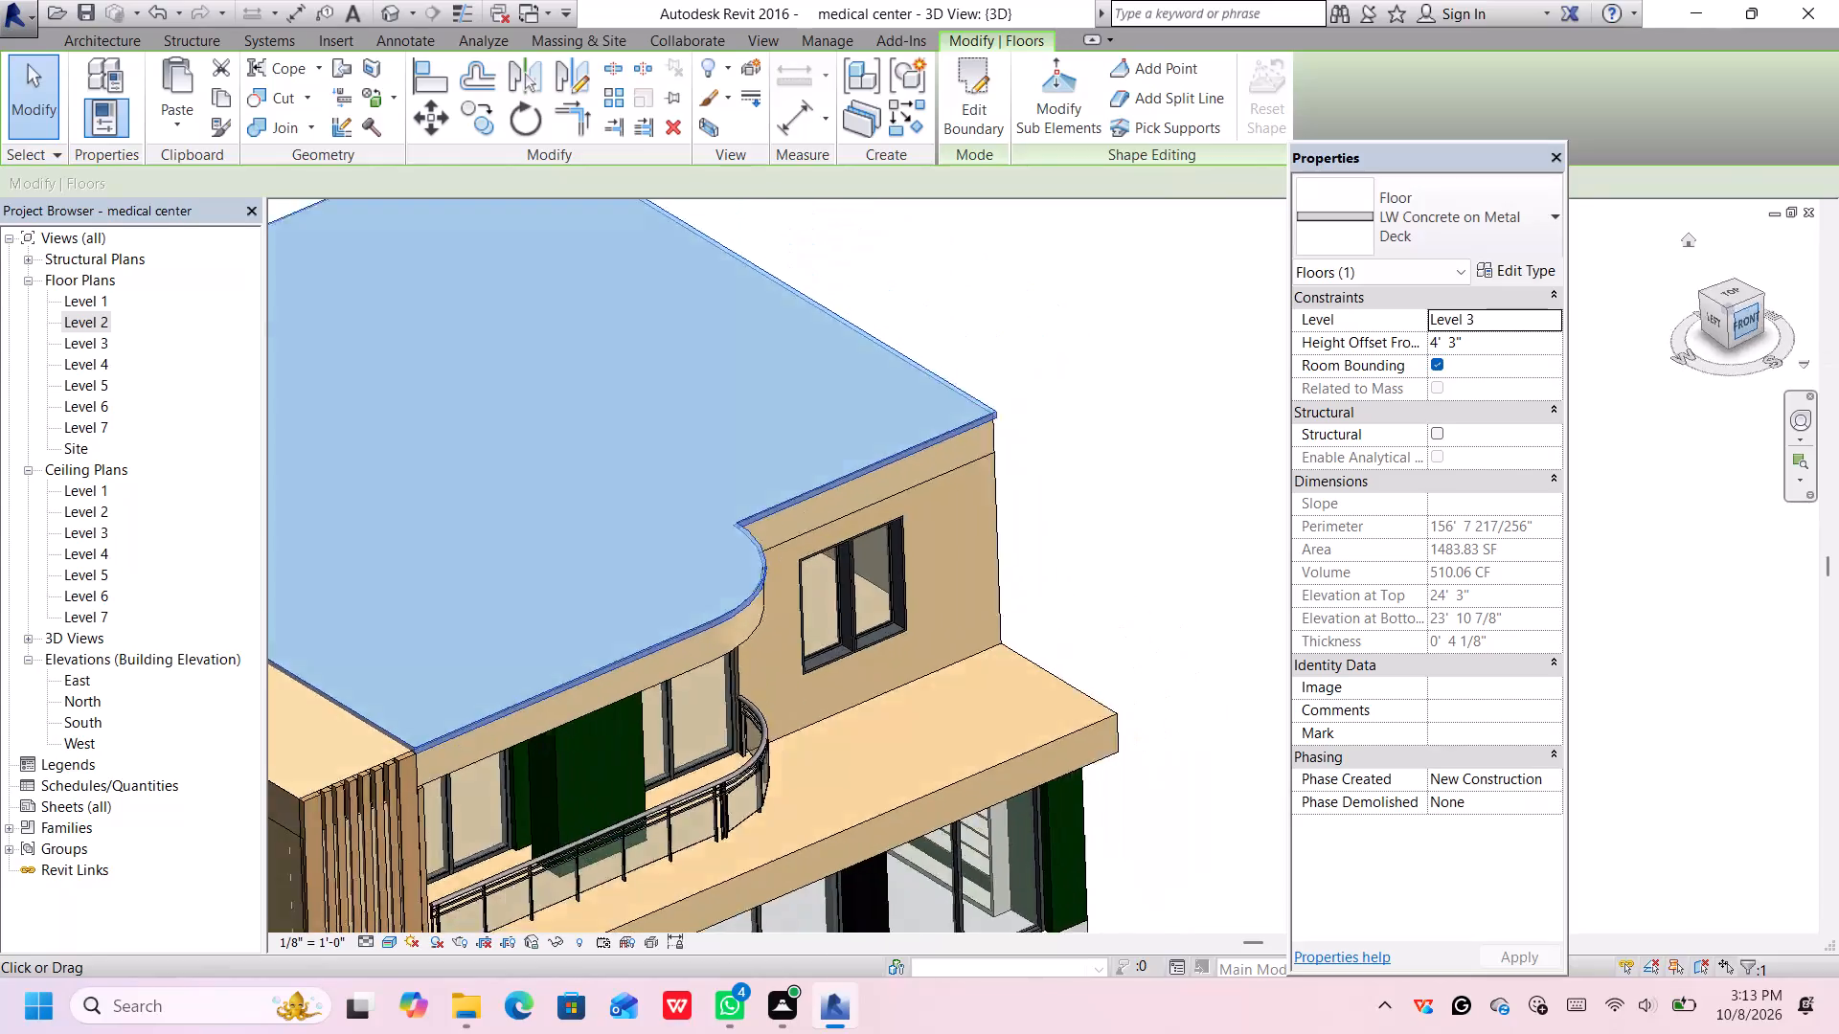
middle_click_drag(914, 509, 782, 478)
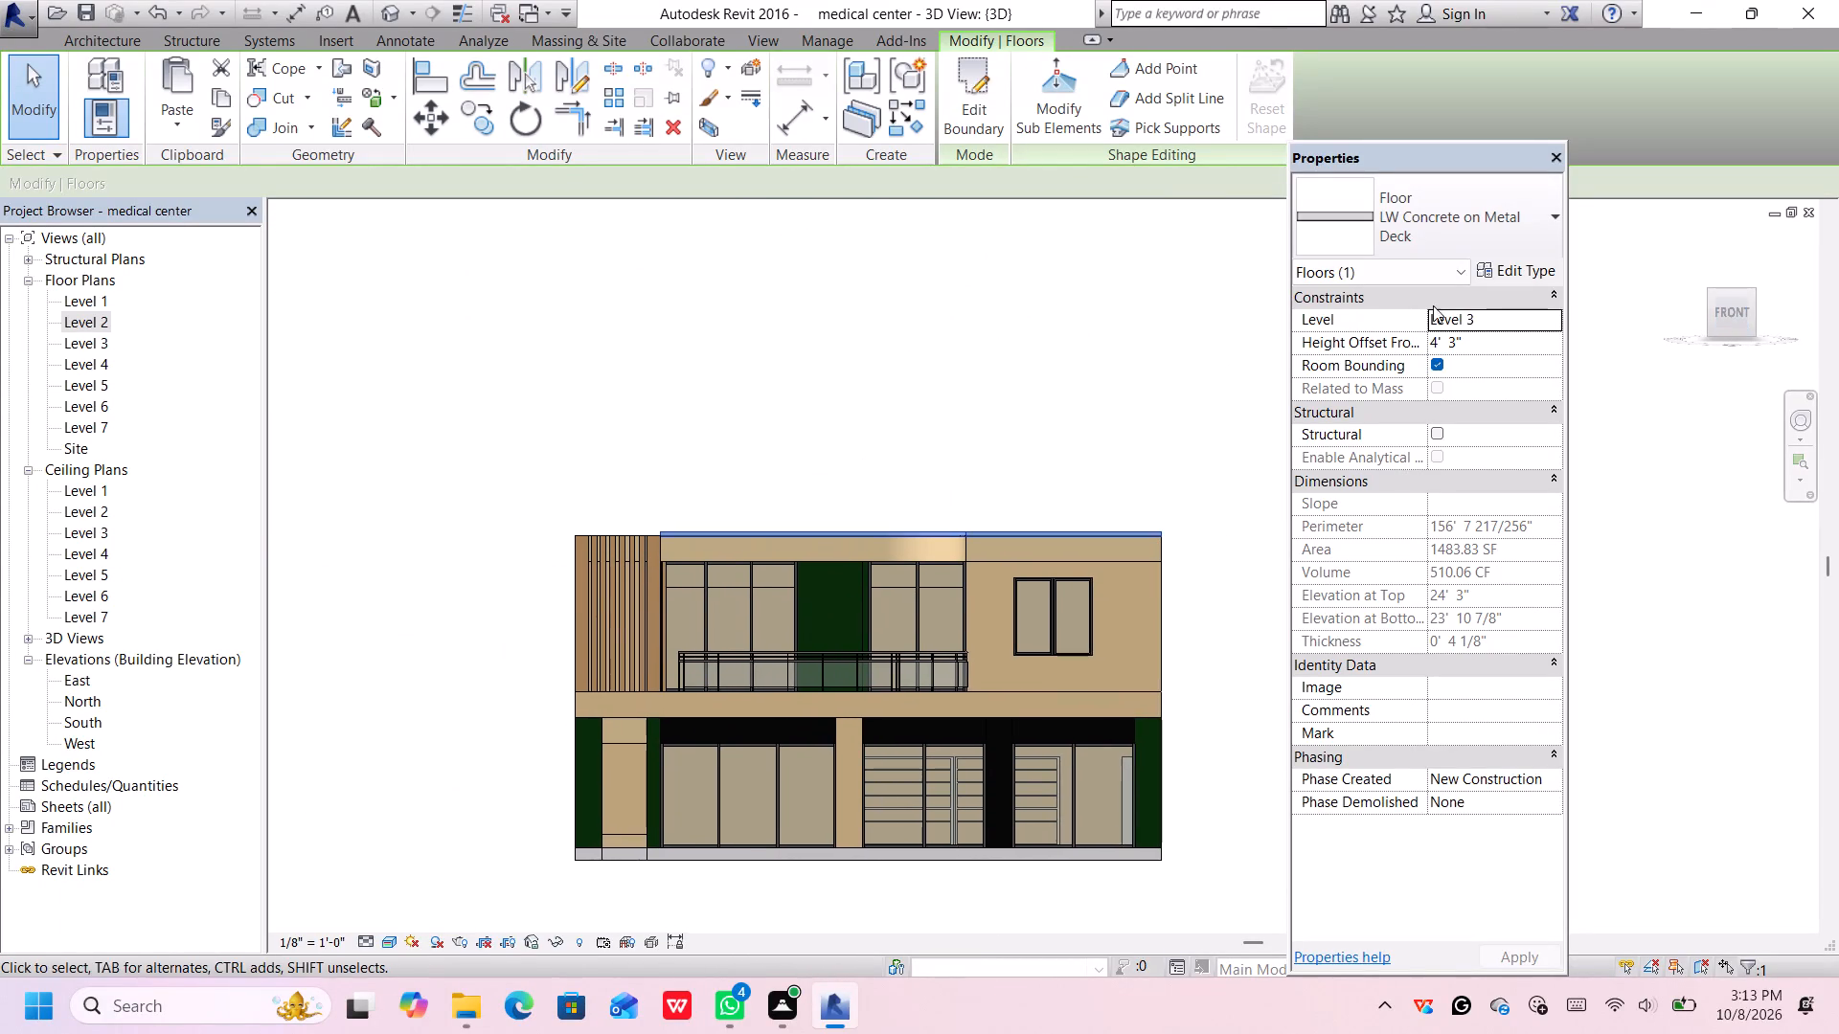
left_click(1715, 289)
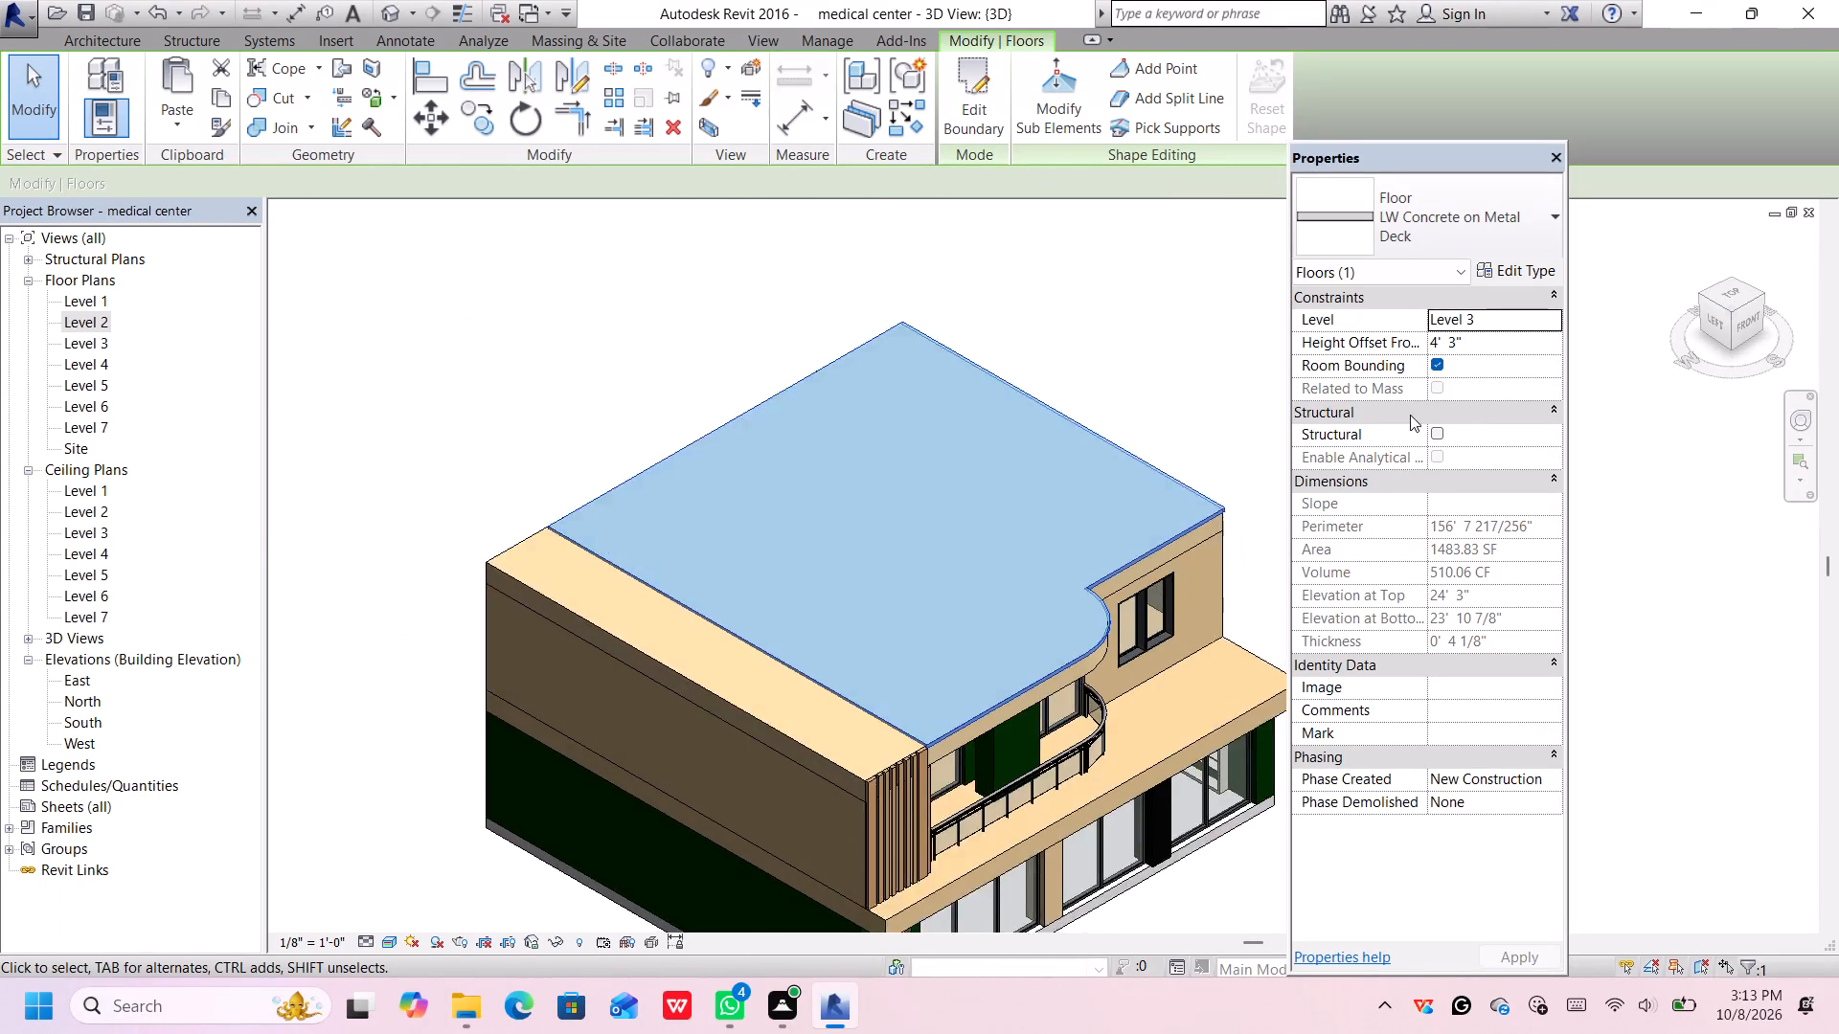
middle_click_drag(1260, 437, 882, 232)
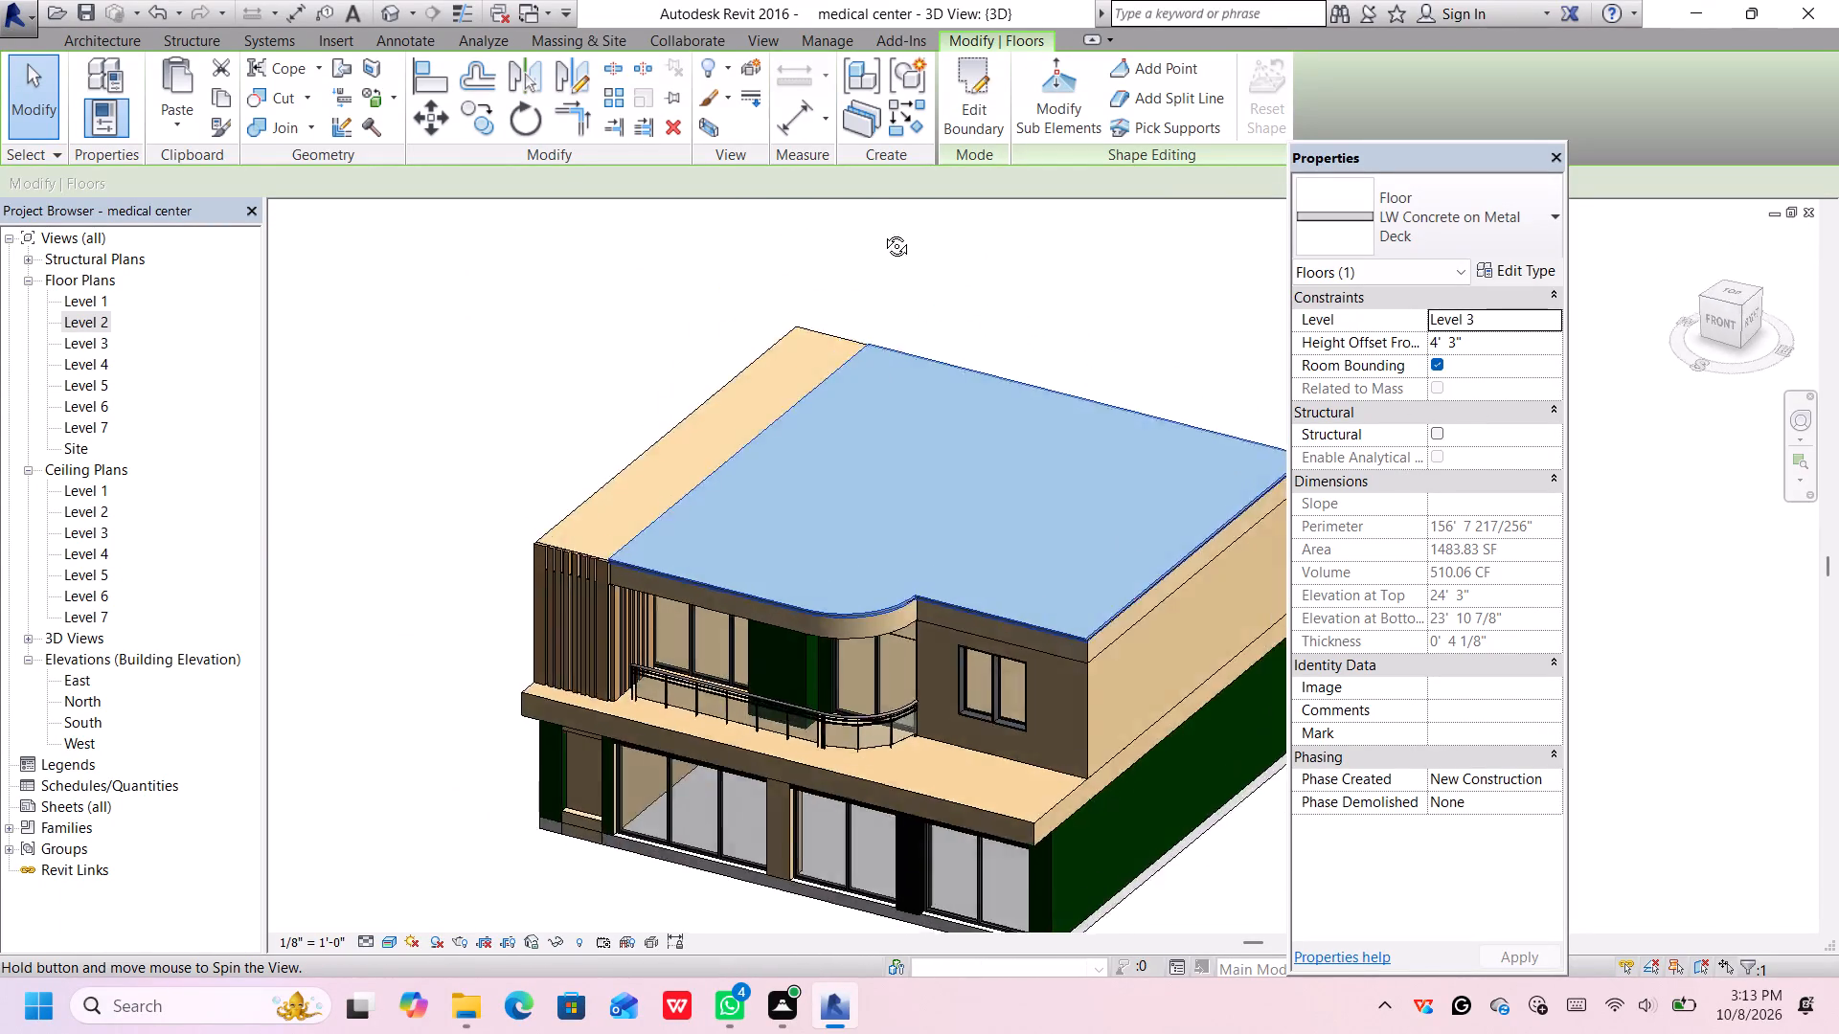
middle_click_drag(882, 232, 1003, 260)
left_click(952, 335)
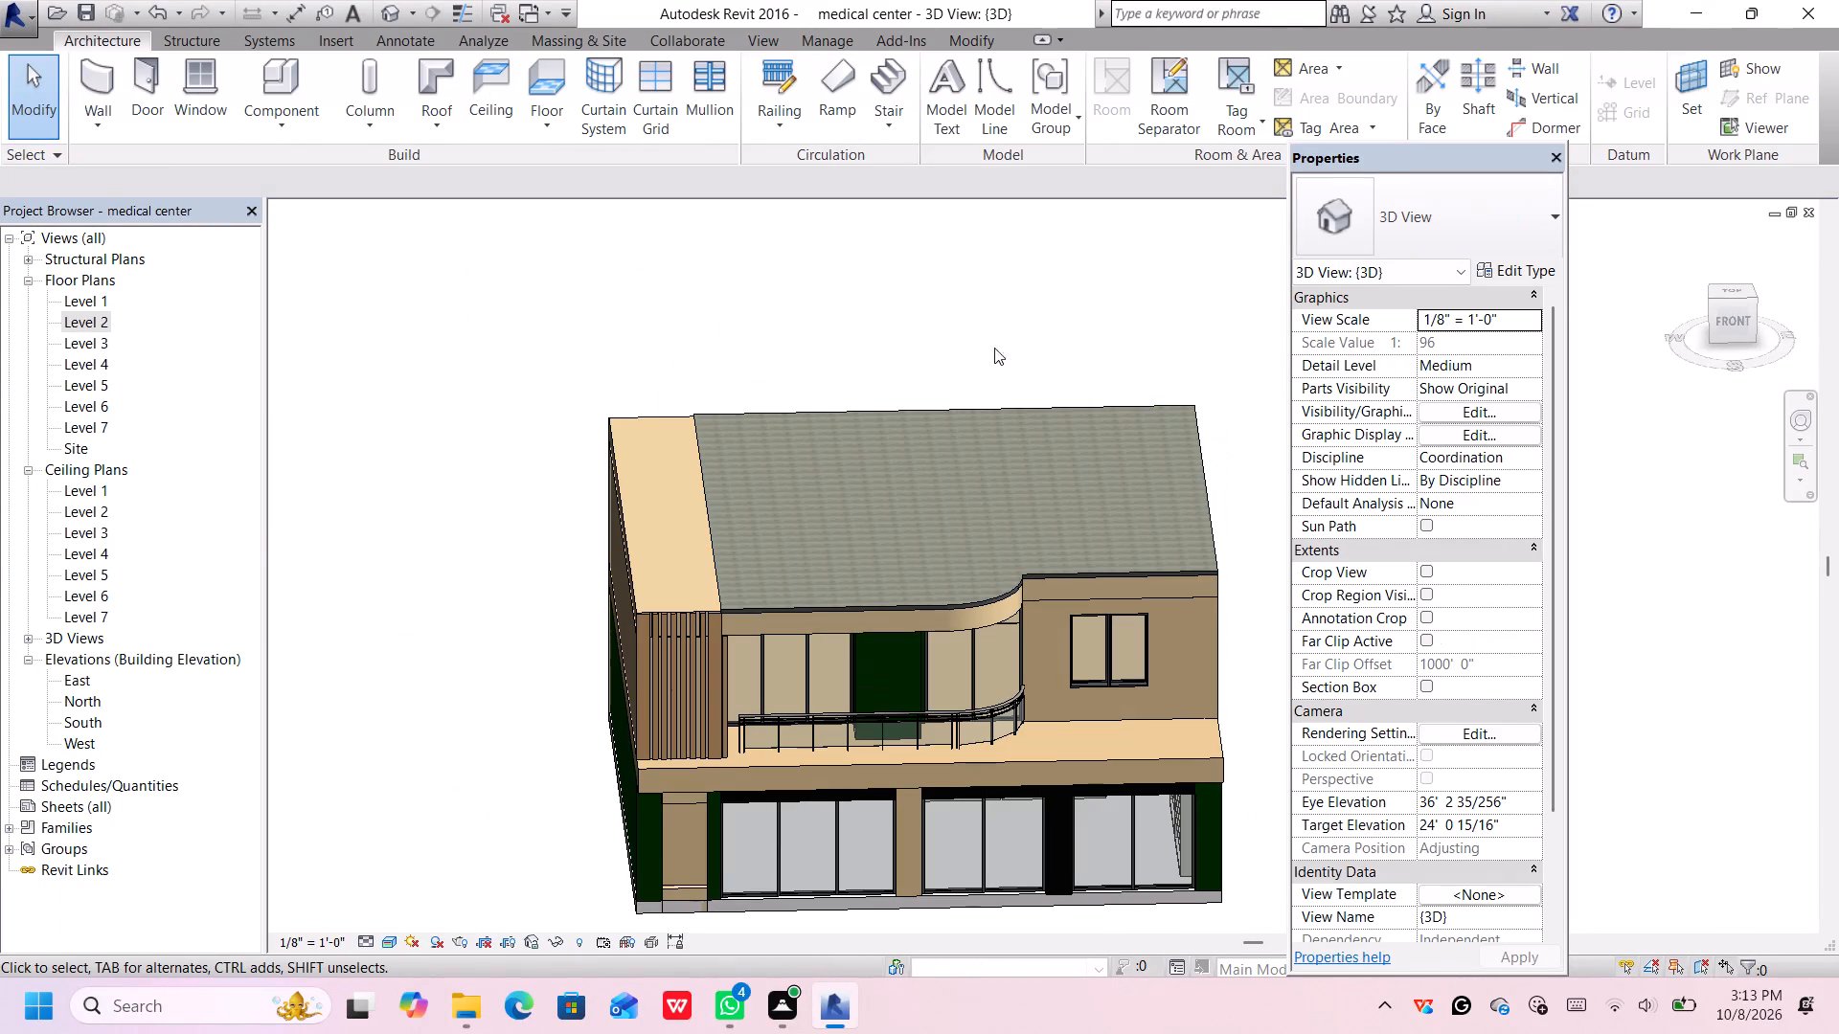
scroll(1228, 556, "up", 2)
middle_click_drag(1229, 557, 1141, 359)
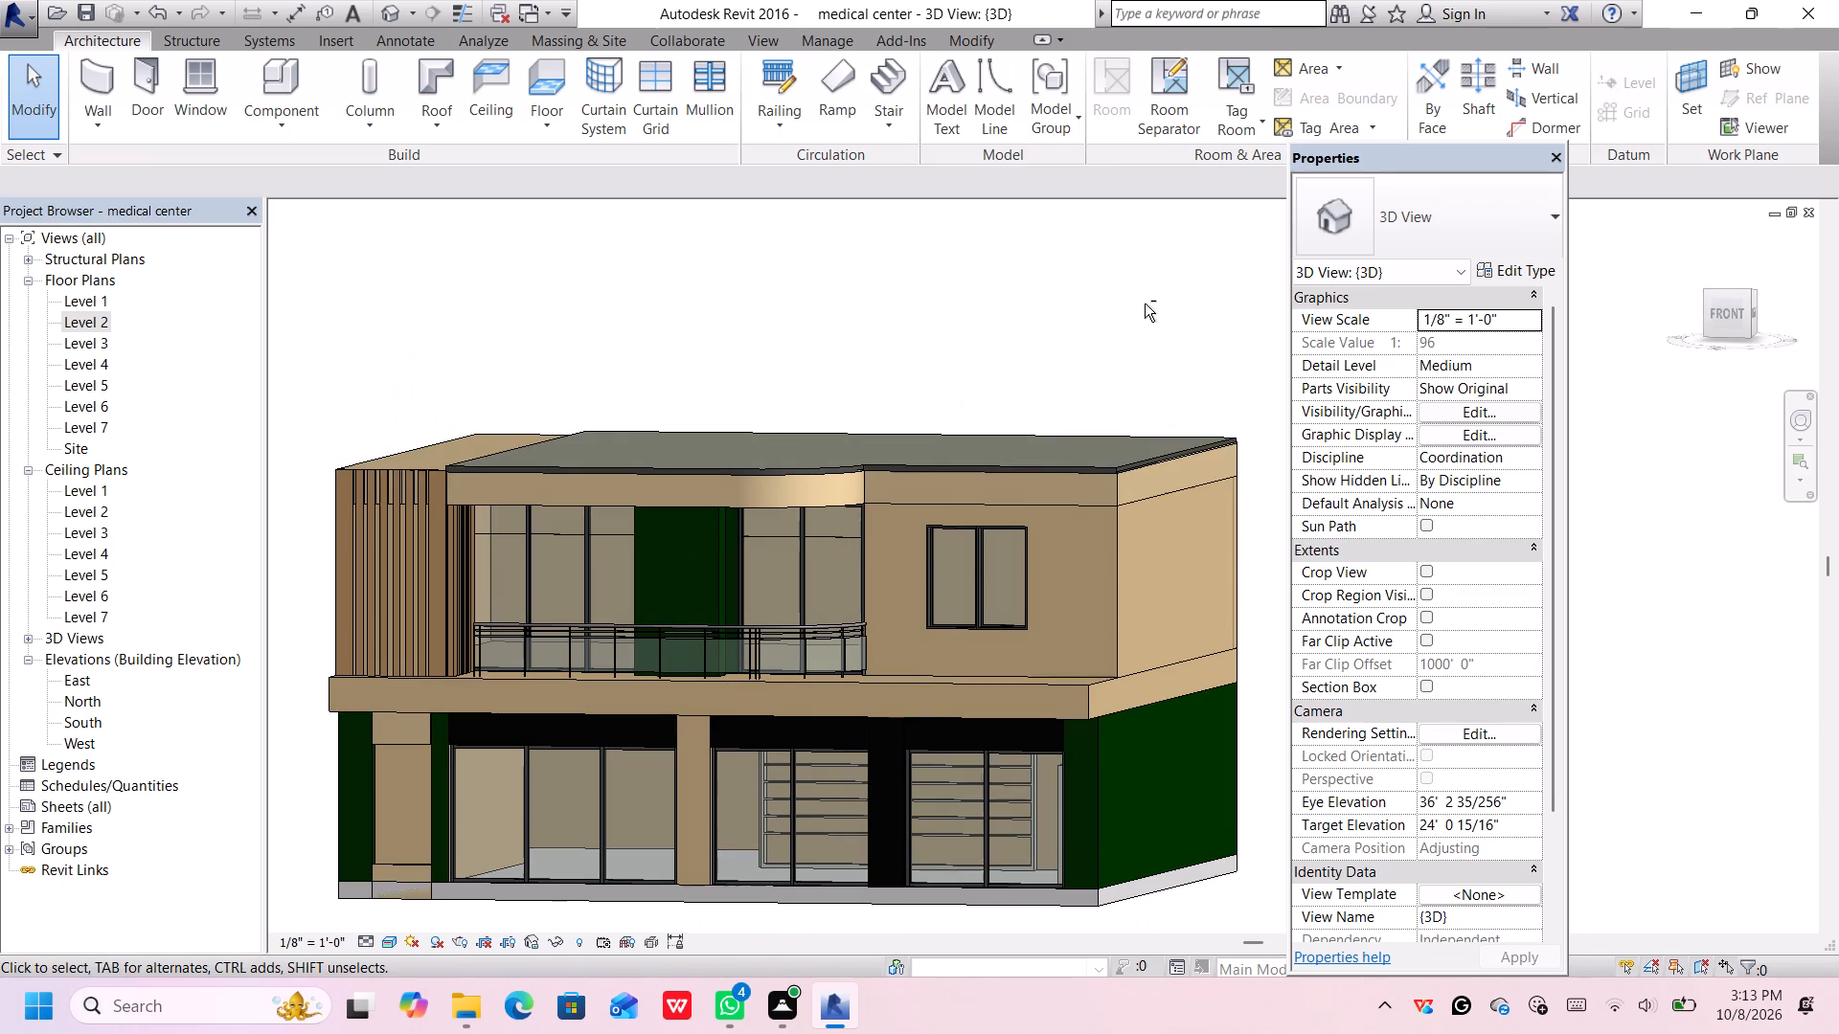
middle_click(1158, 268, "shift")
middle_click_drag(1092, 357, 1163, 338, "shift")
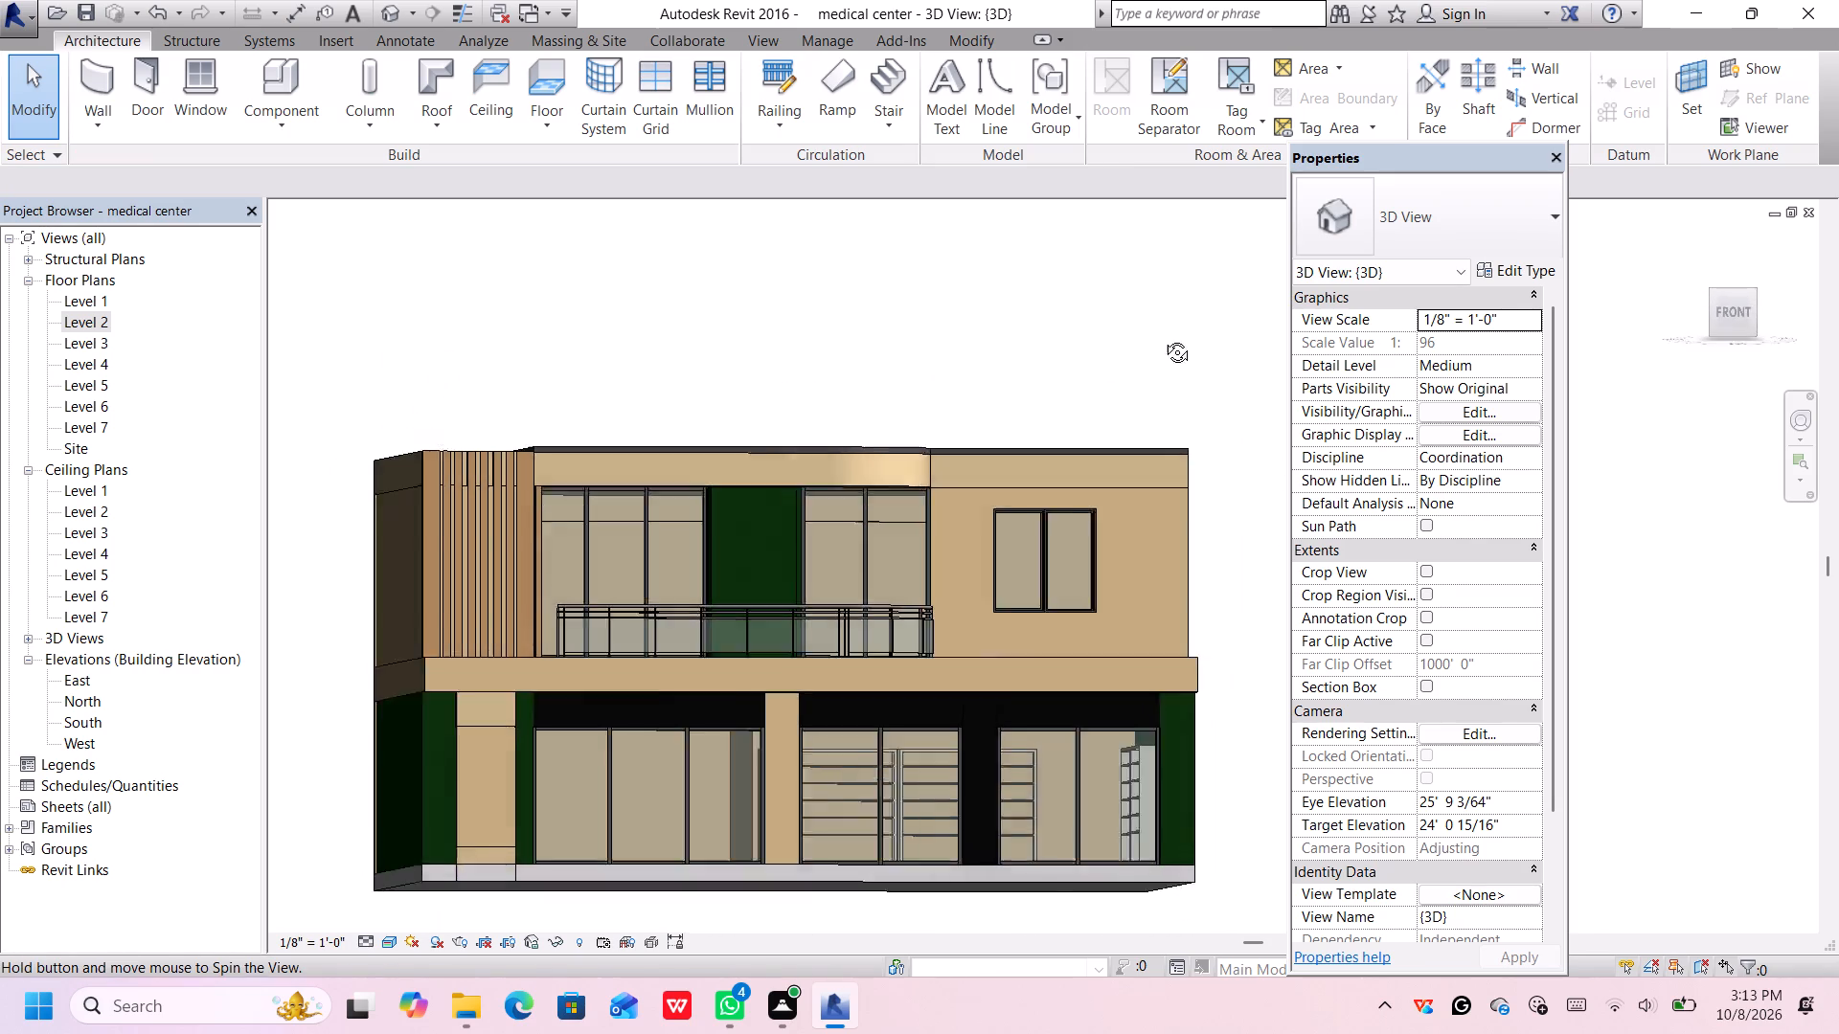
middle_click_drag(1163, 338, 1143, 344, "shift")
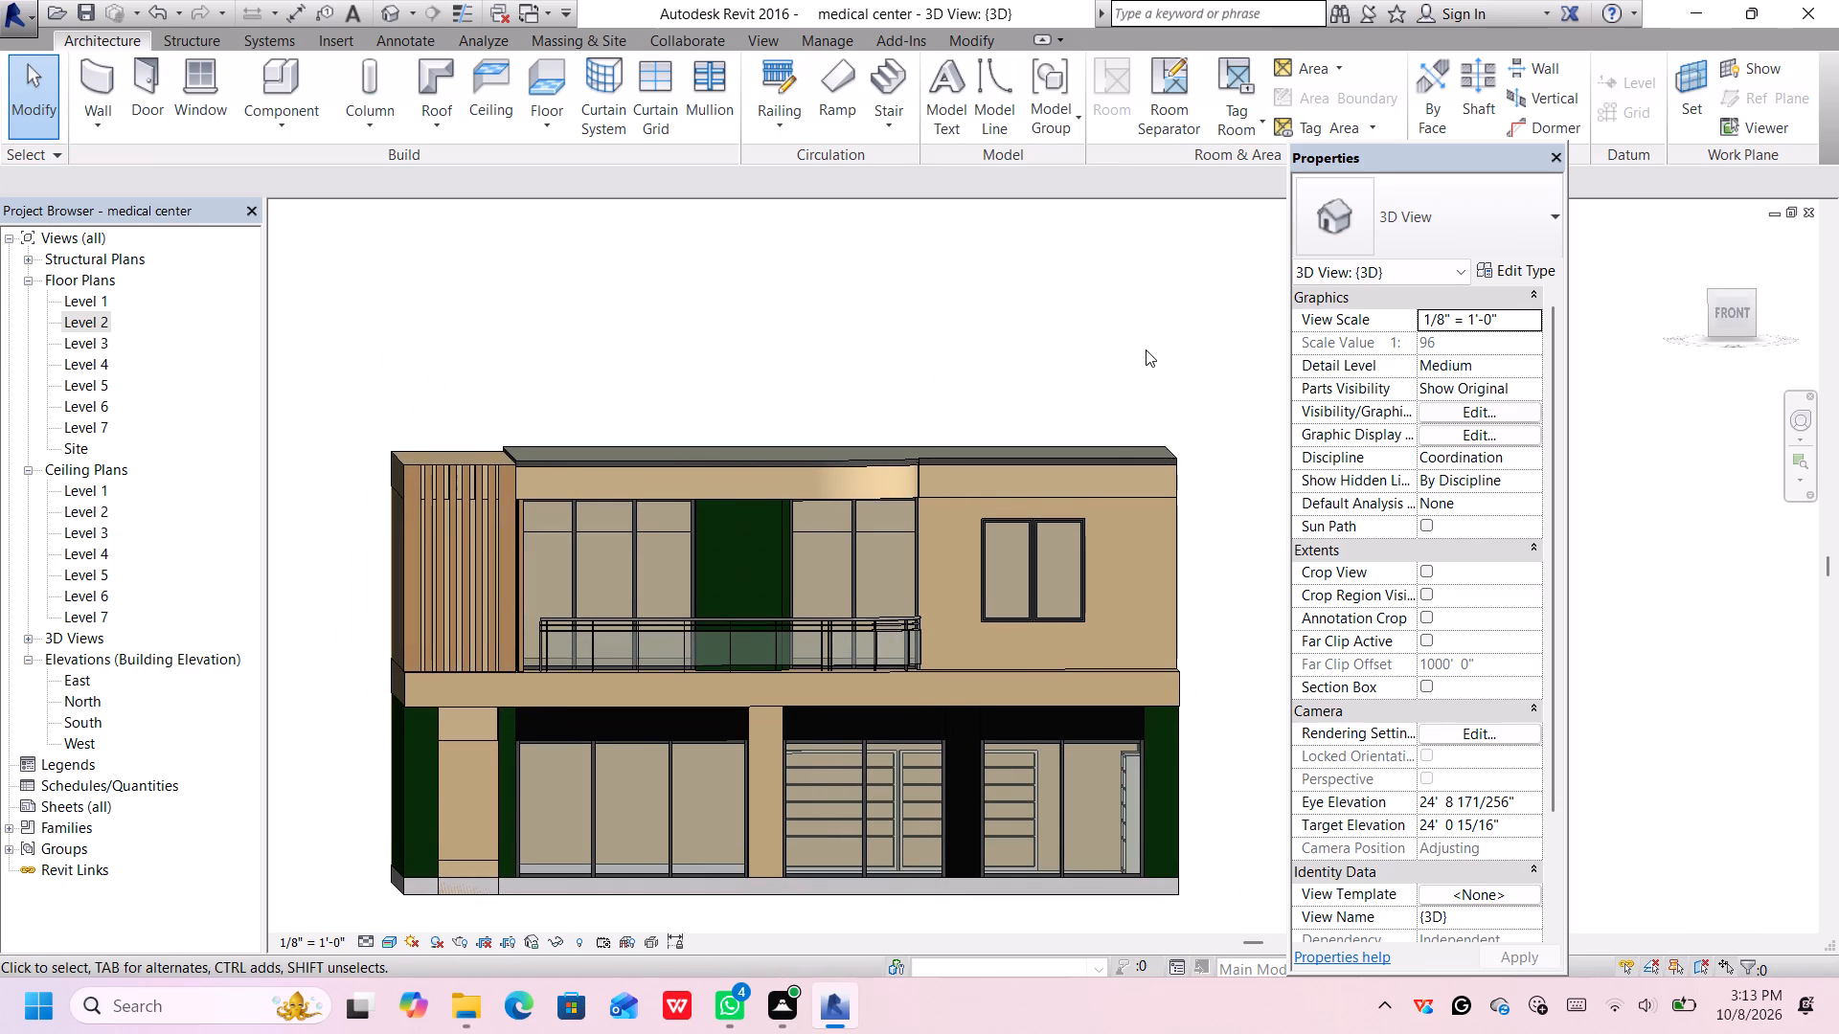
middle_click_drag(1149, 355, 1191, 400)
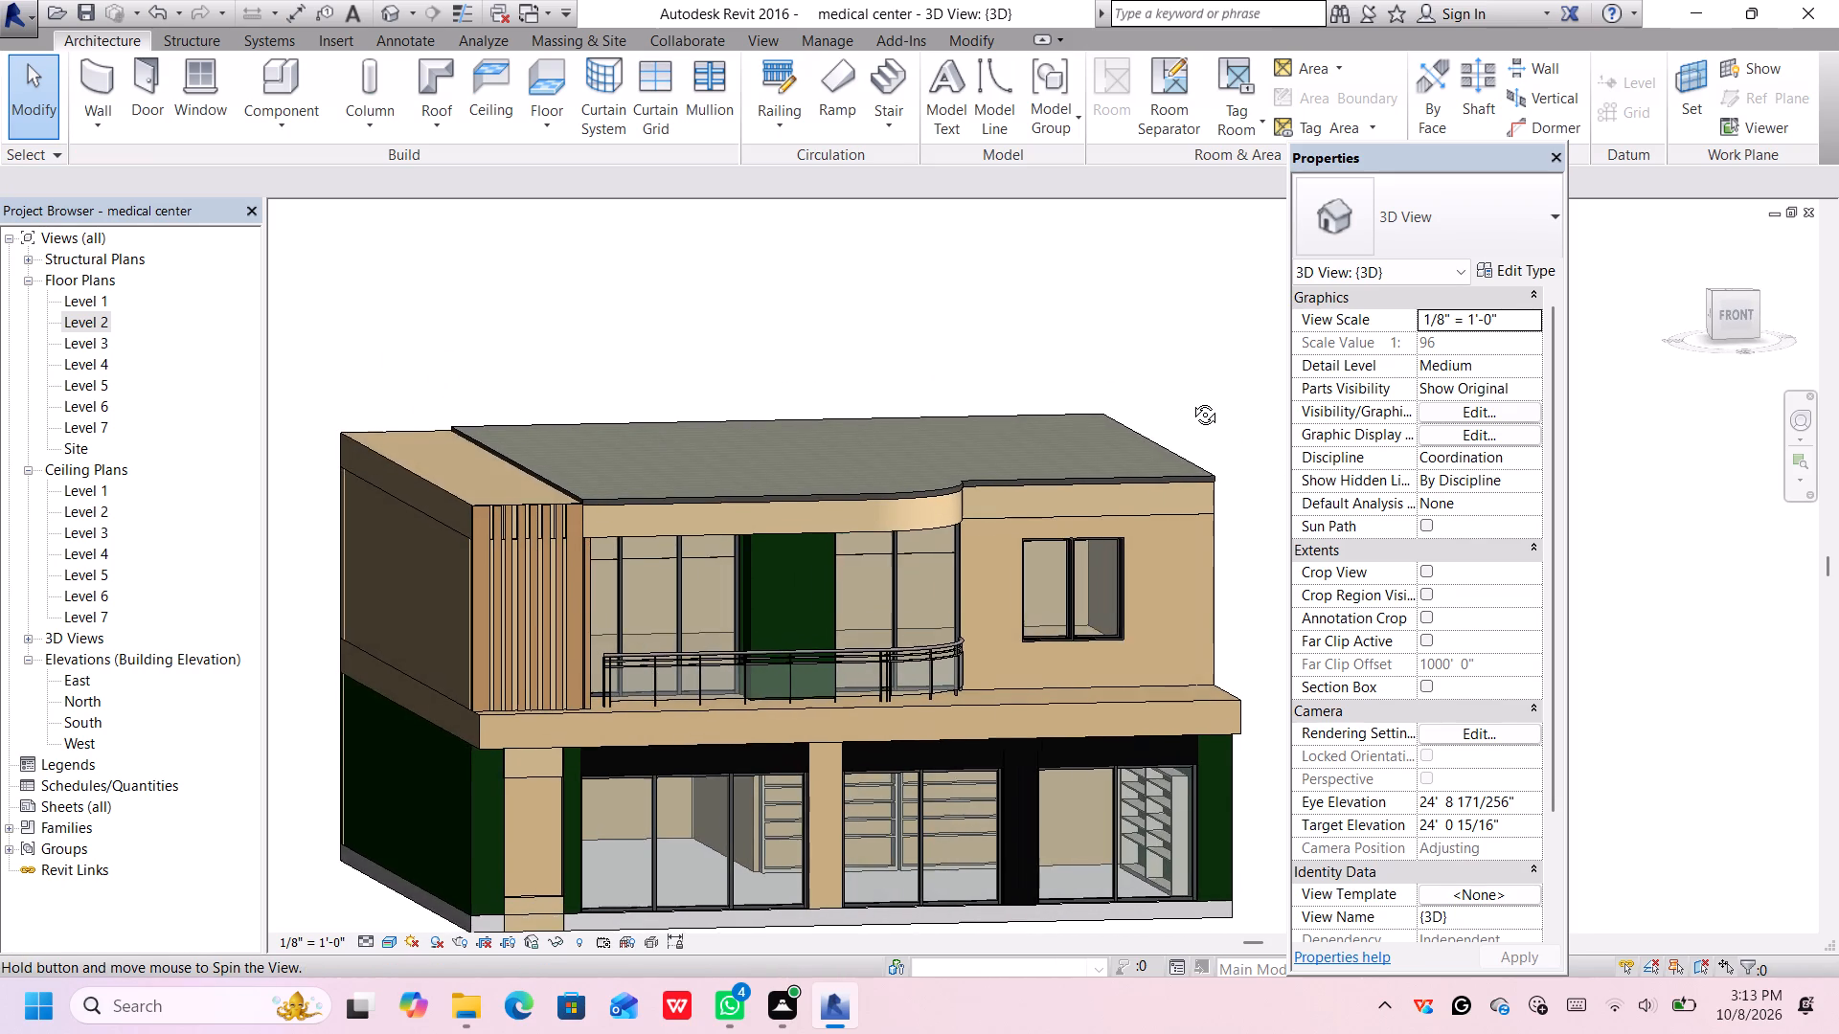
middle_click_drag(1191, 400, 1191, 405)
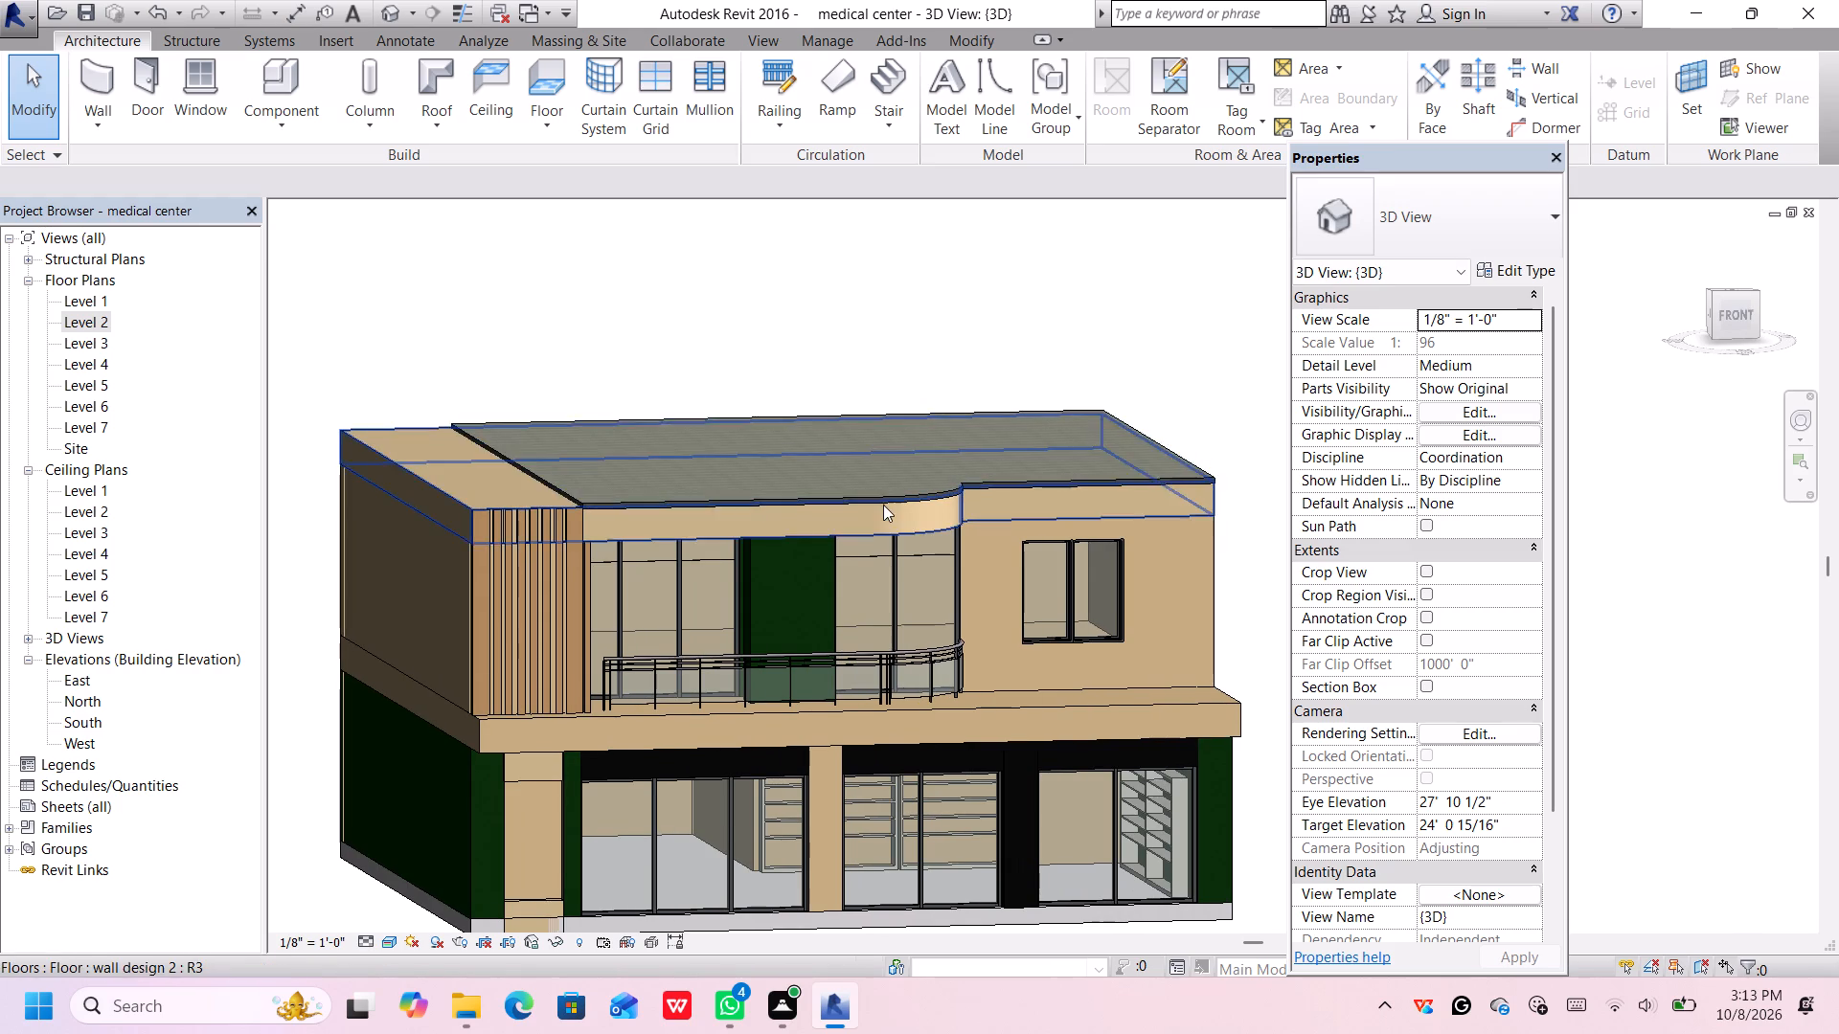
Open the layer structure of the top slab's LW Concrete on Metal Deck floor type.
scroll(883, 493, "up", 3)
left_click(888, 498)
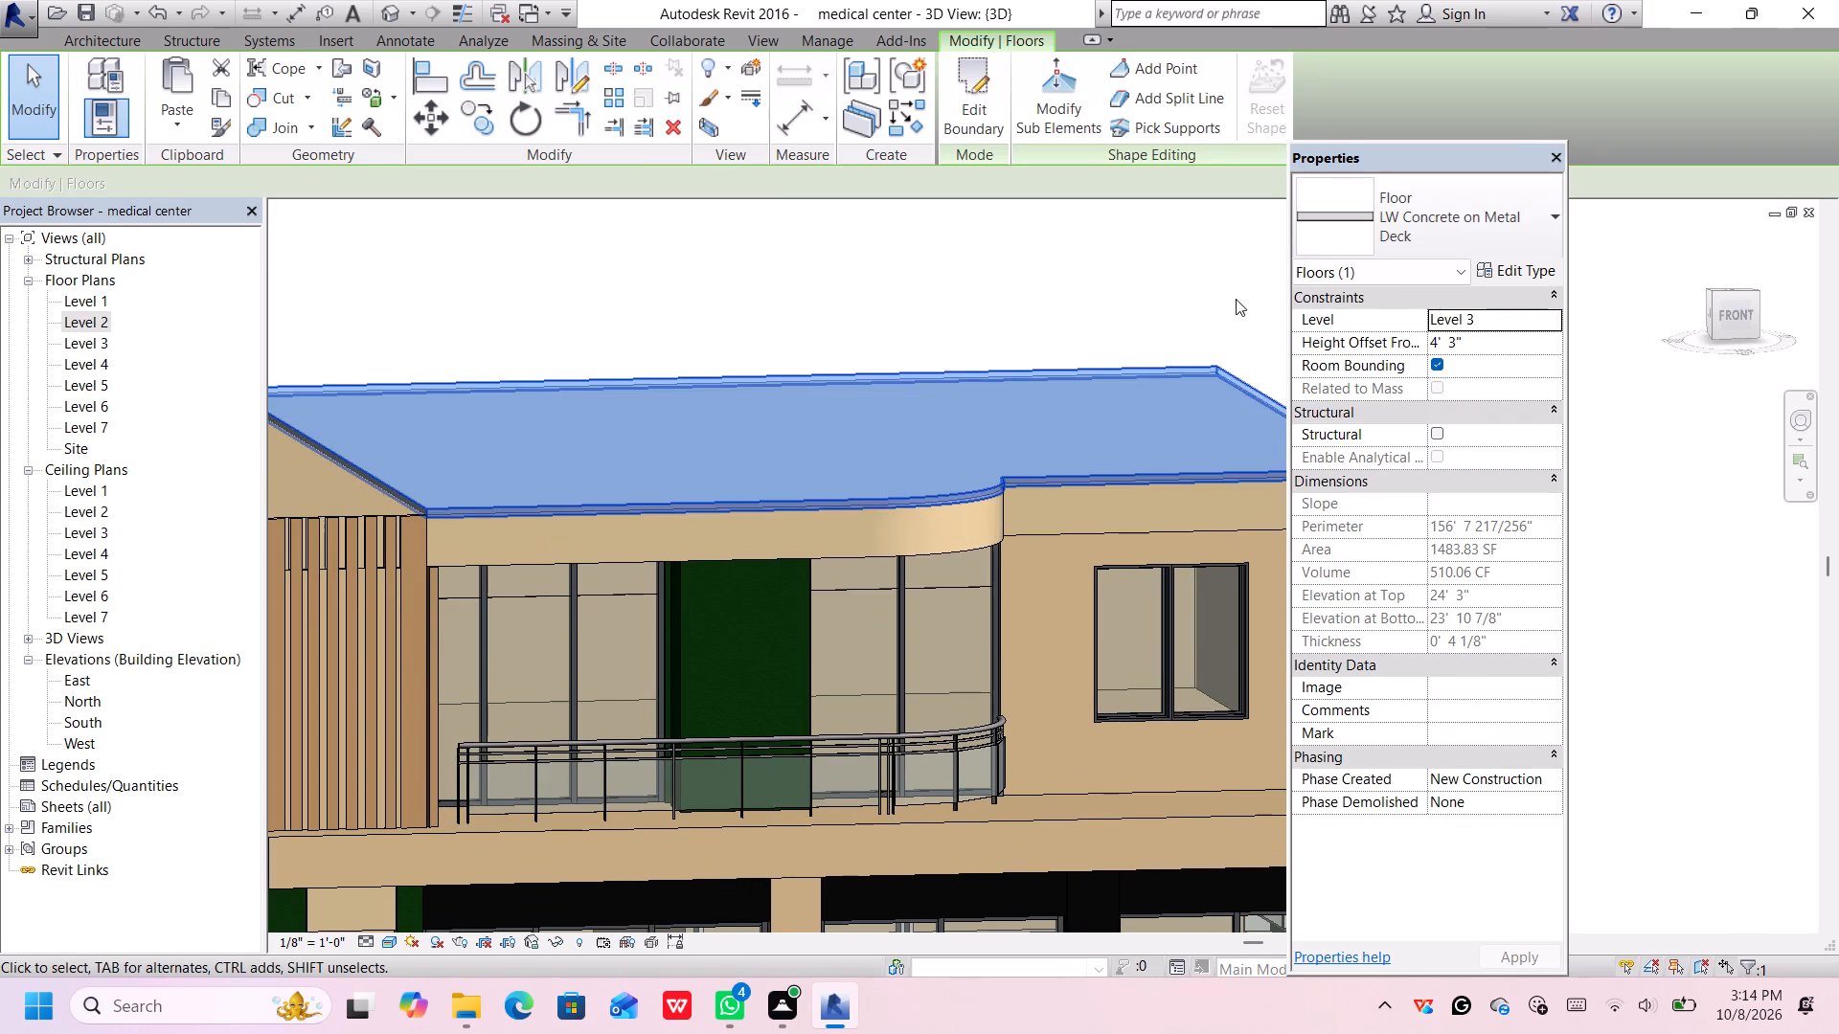
left_click(1516, 266)
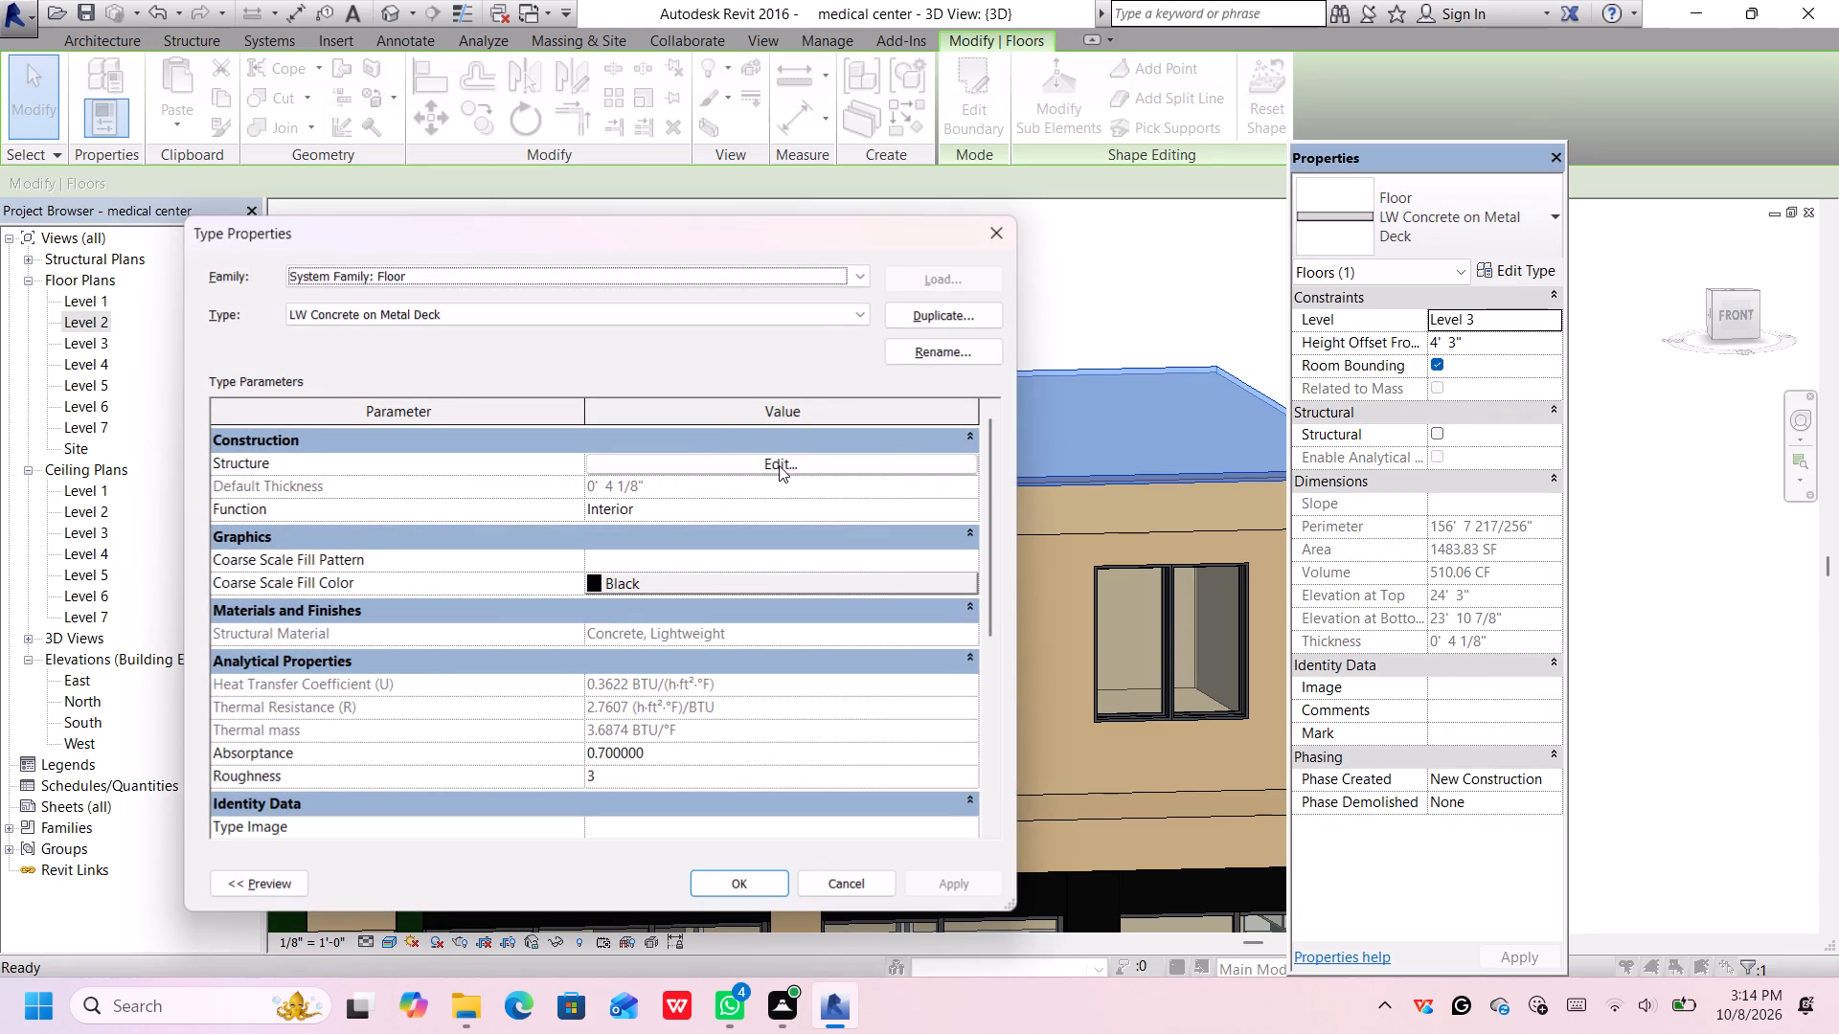
left_click(779, 465)
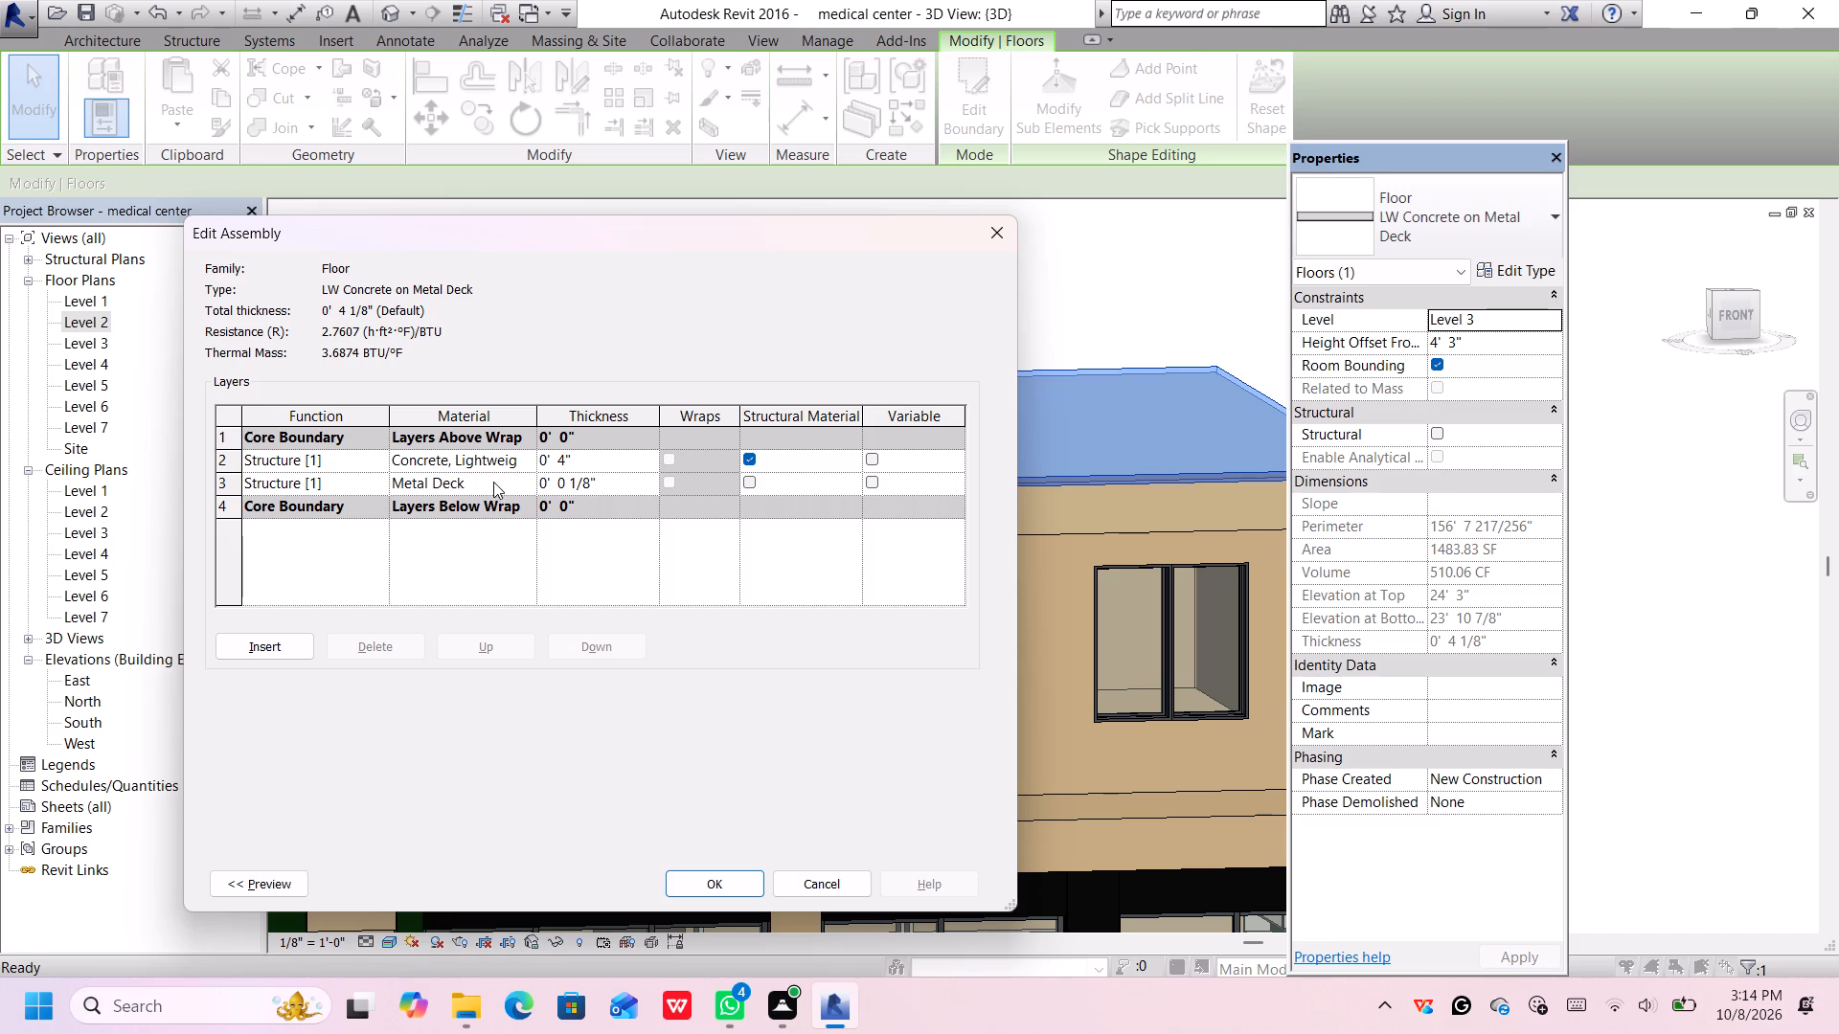
Choose Default Mass Opening from the project materials as the new material for the Metal Deck layer.
left_click(516, 456)
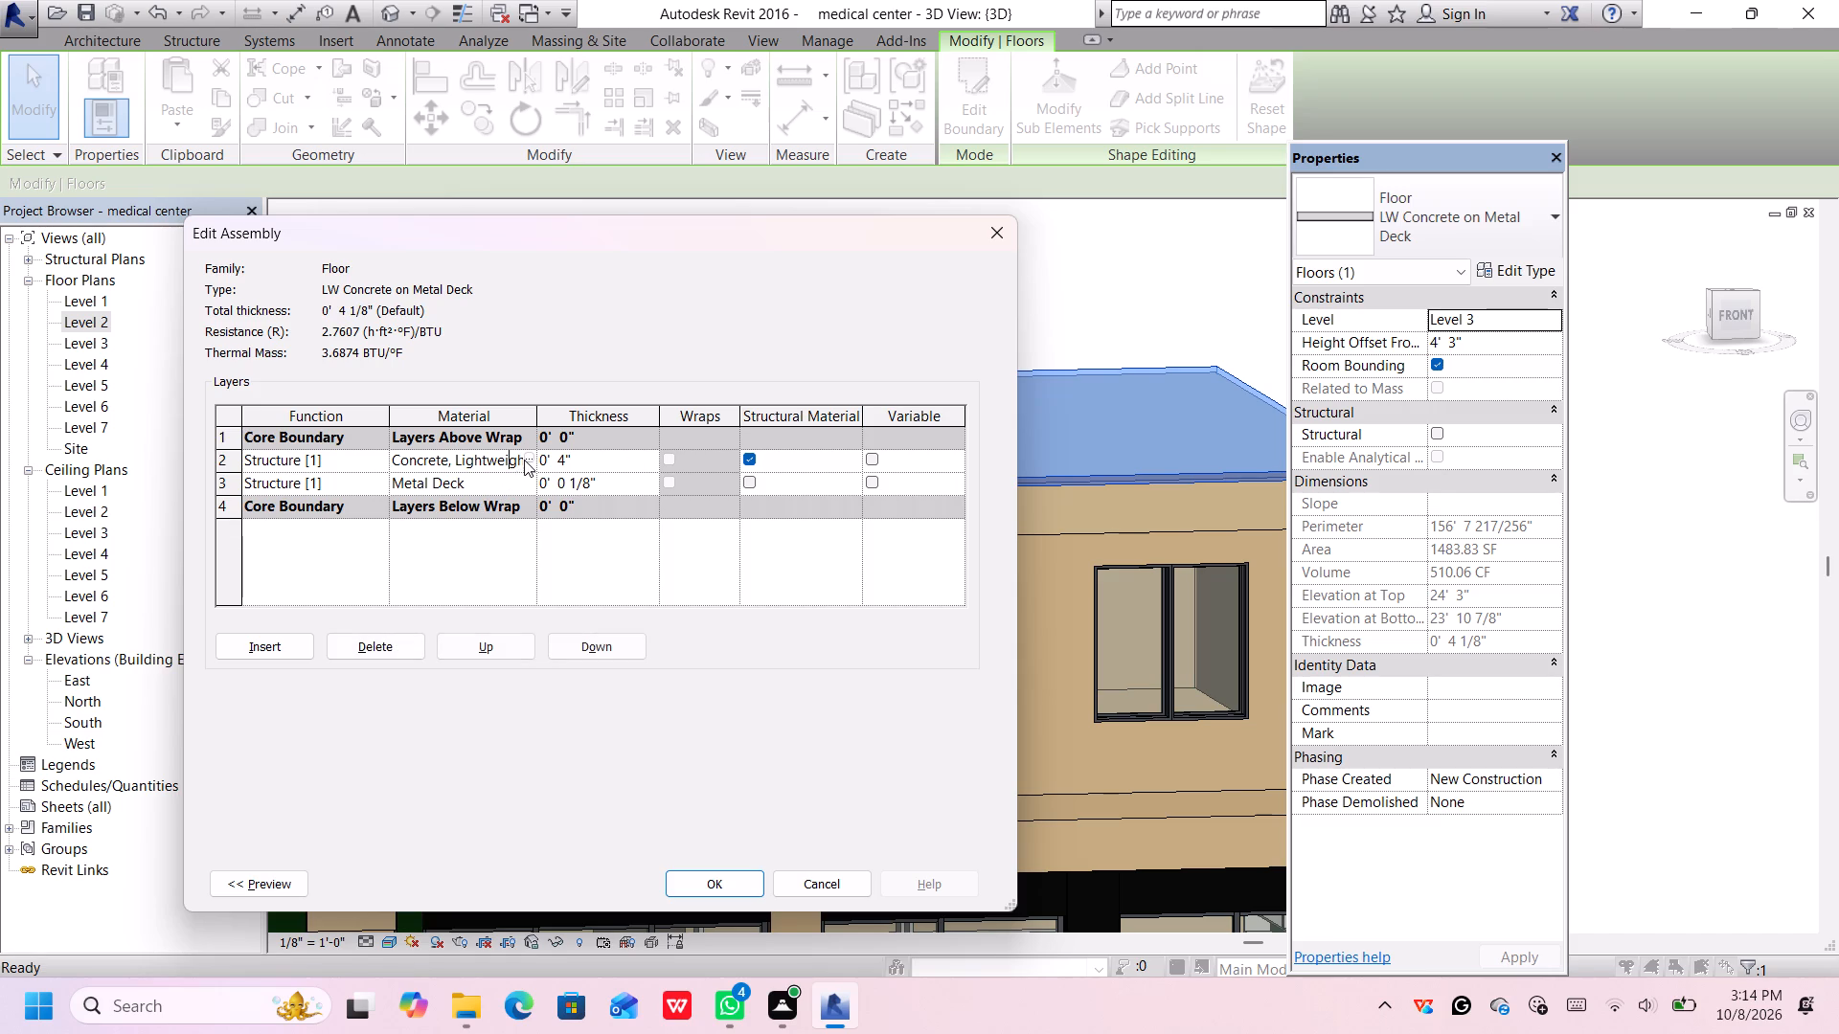
left_click(518, 491)
left_click(528, 481)
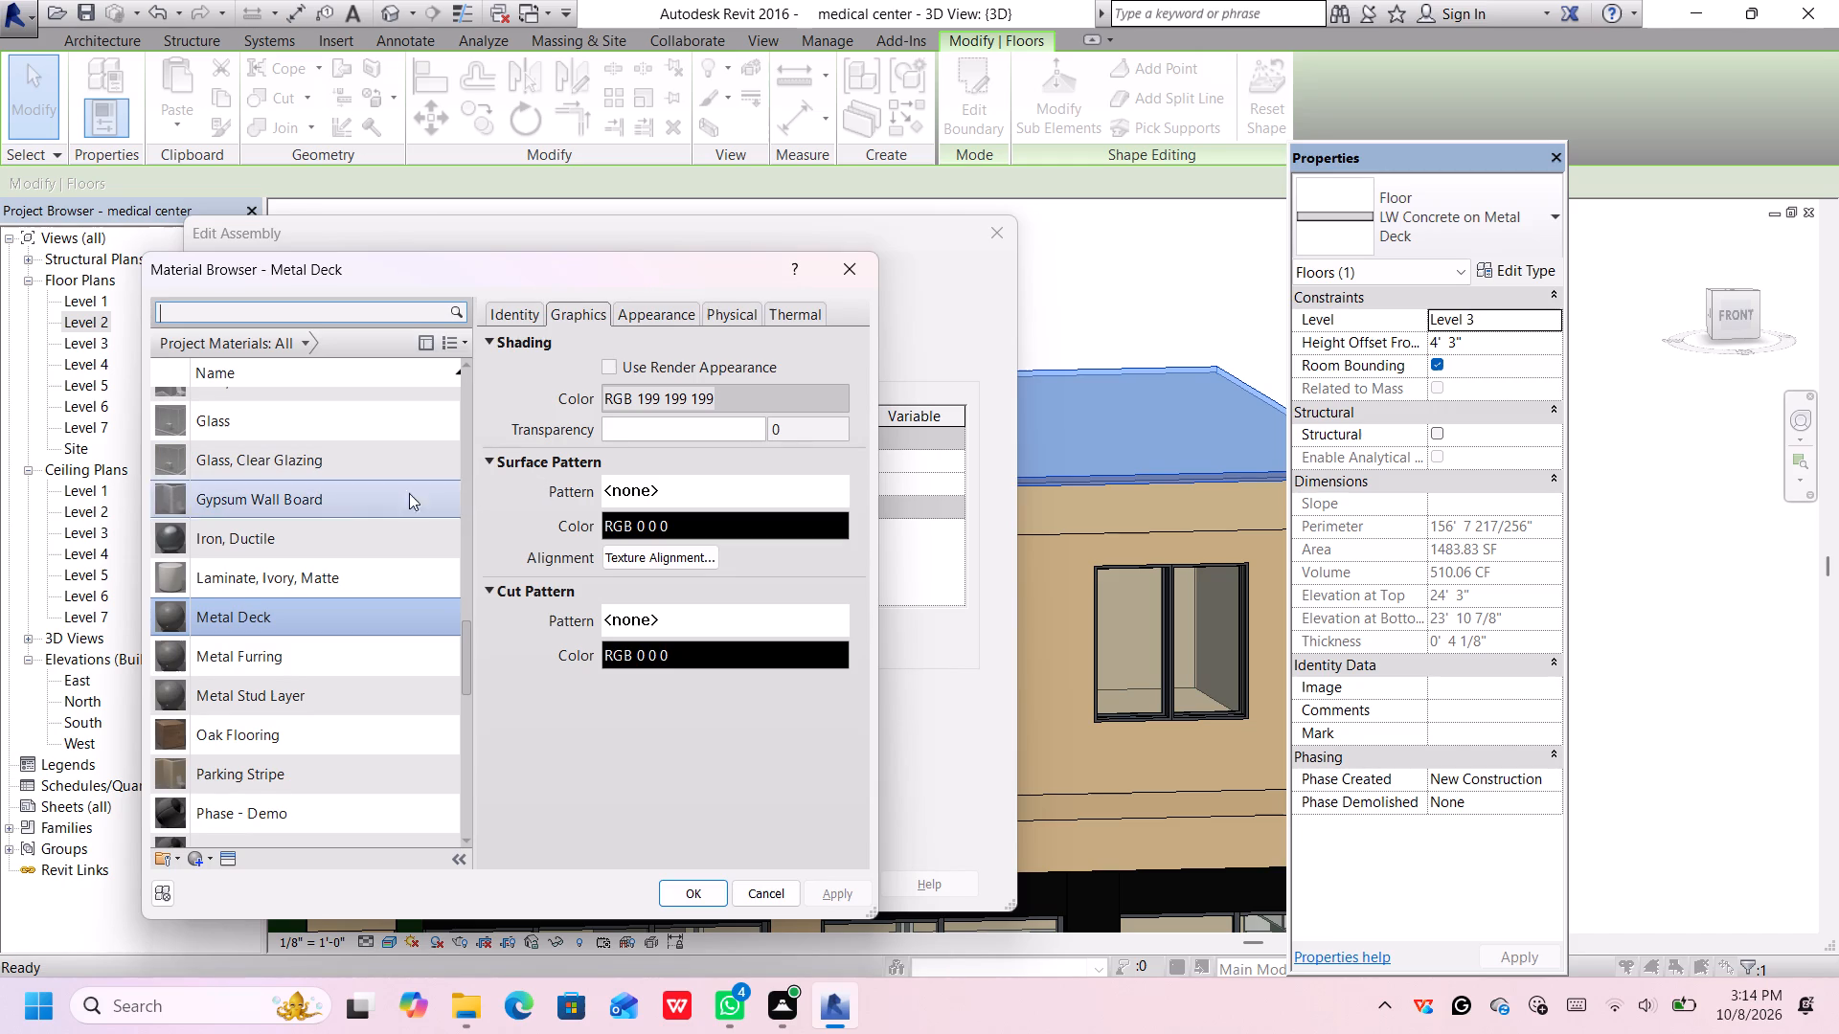
scroll(255, 551, "down", 6)
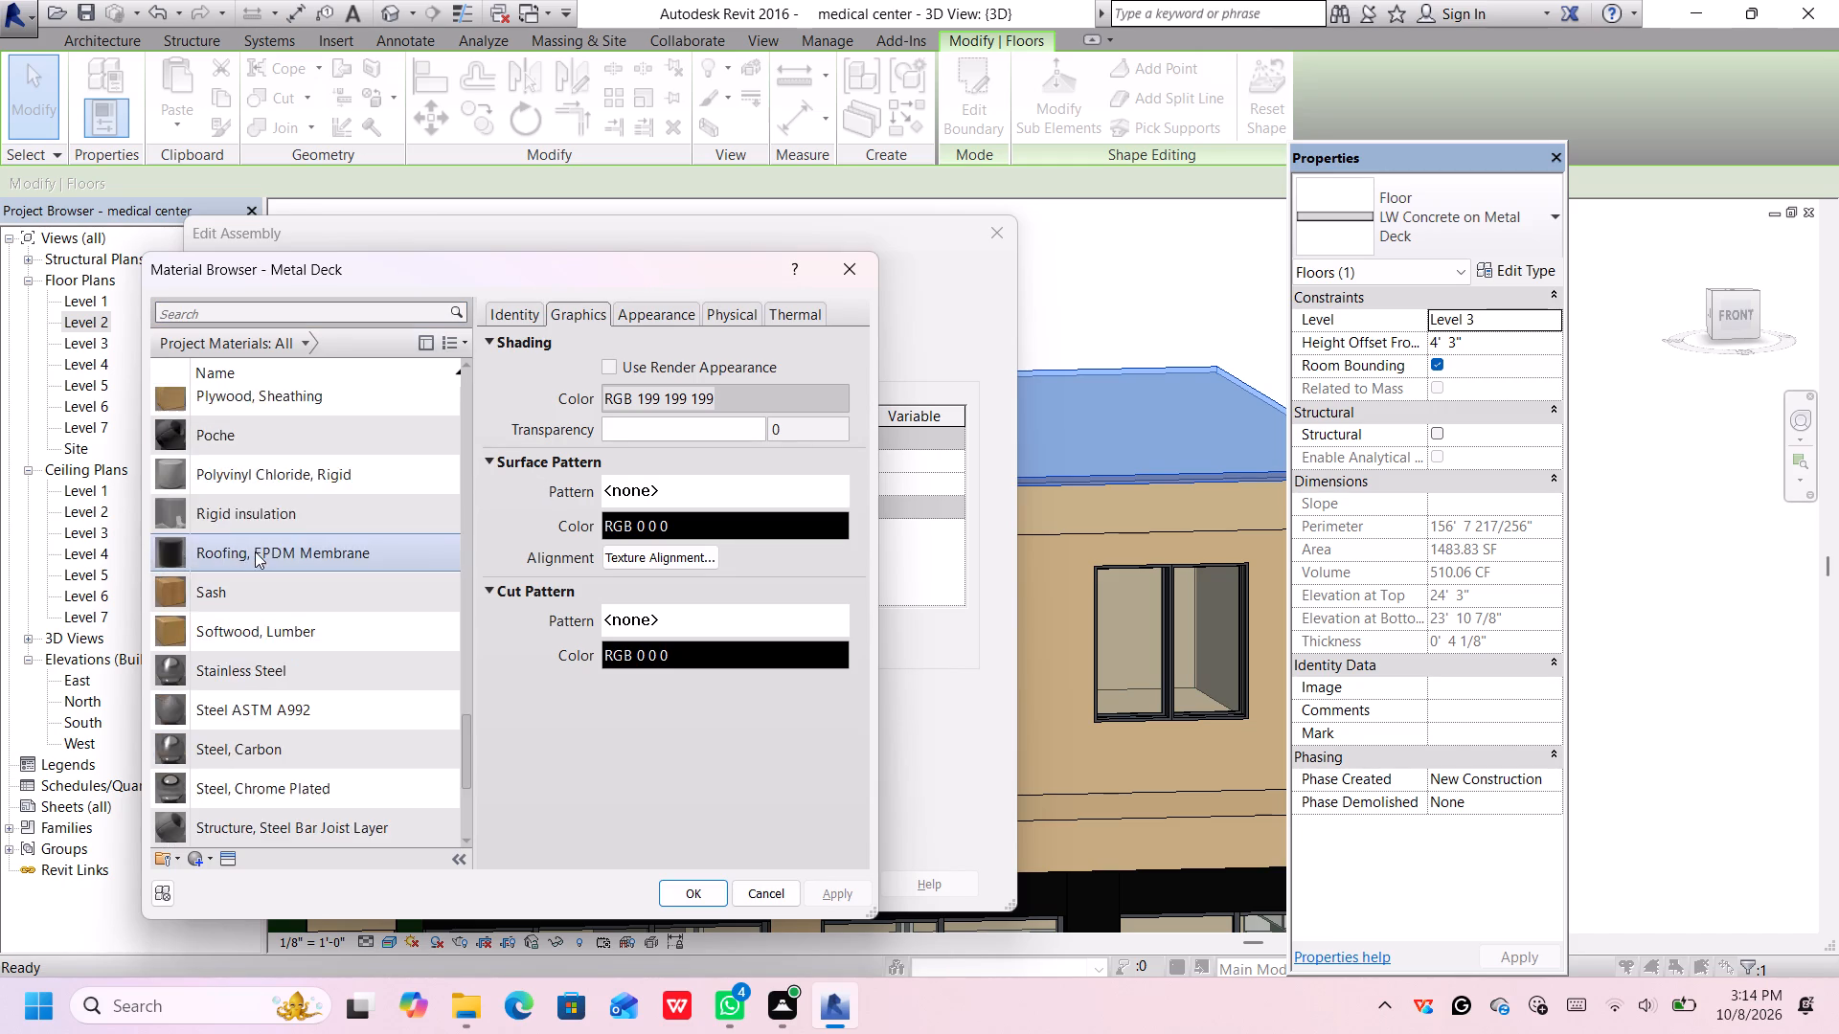
scroll(256, 551, "down", 18)
scroll(305, 680, "up", 5)
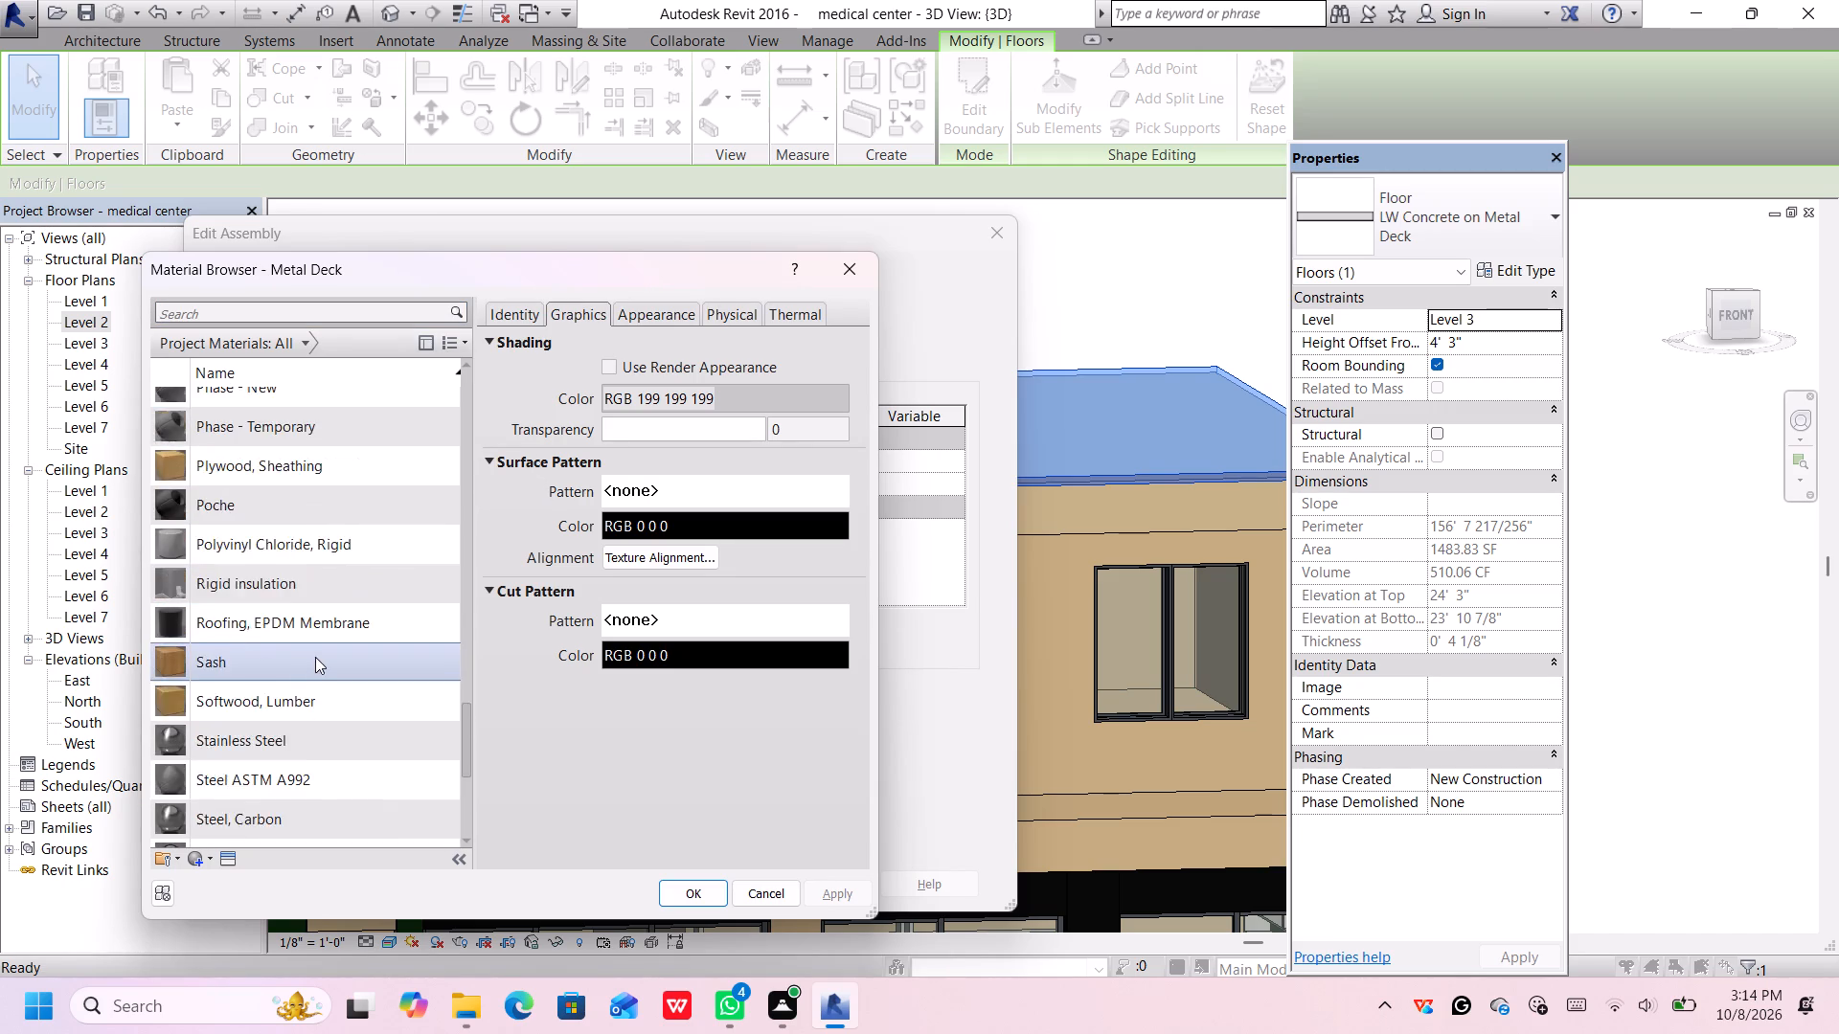
scroll(315, 657, "up", 15)
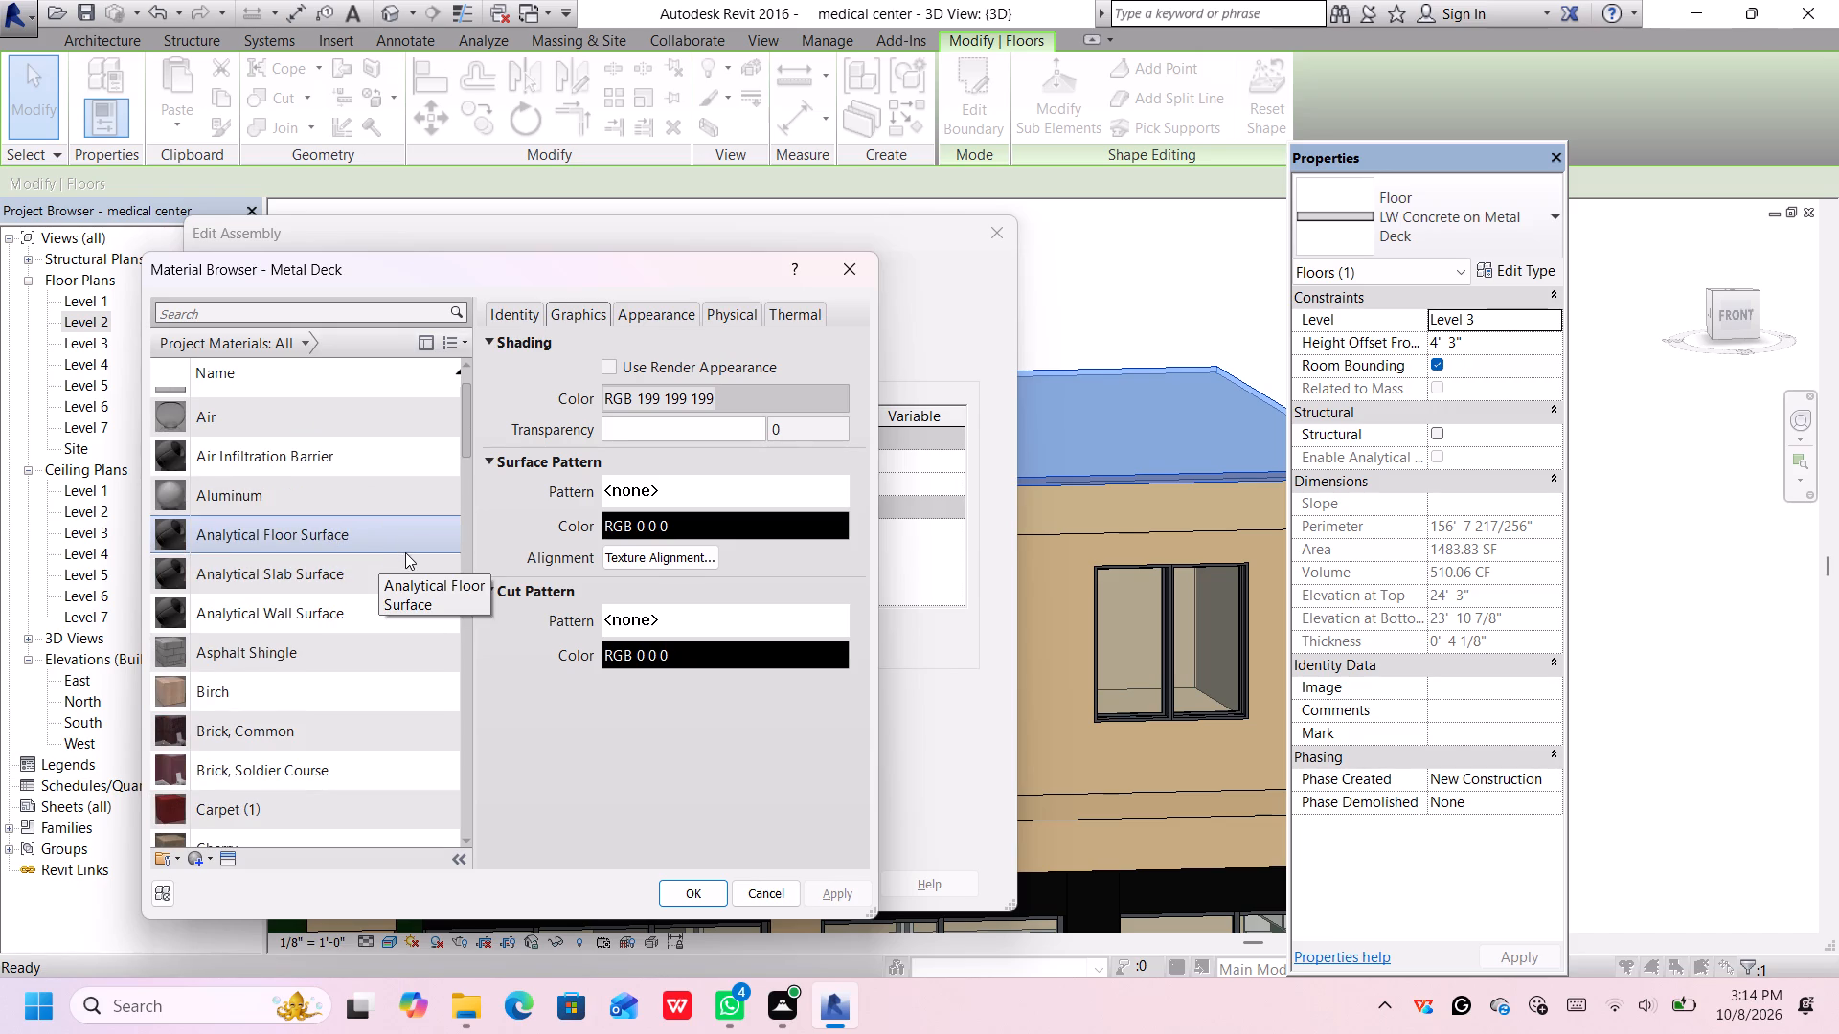
left_click(319, 535)
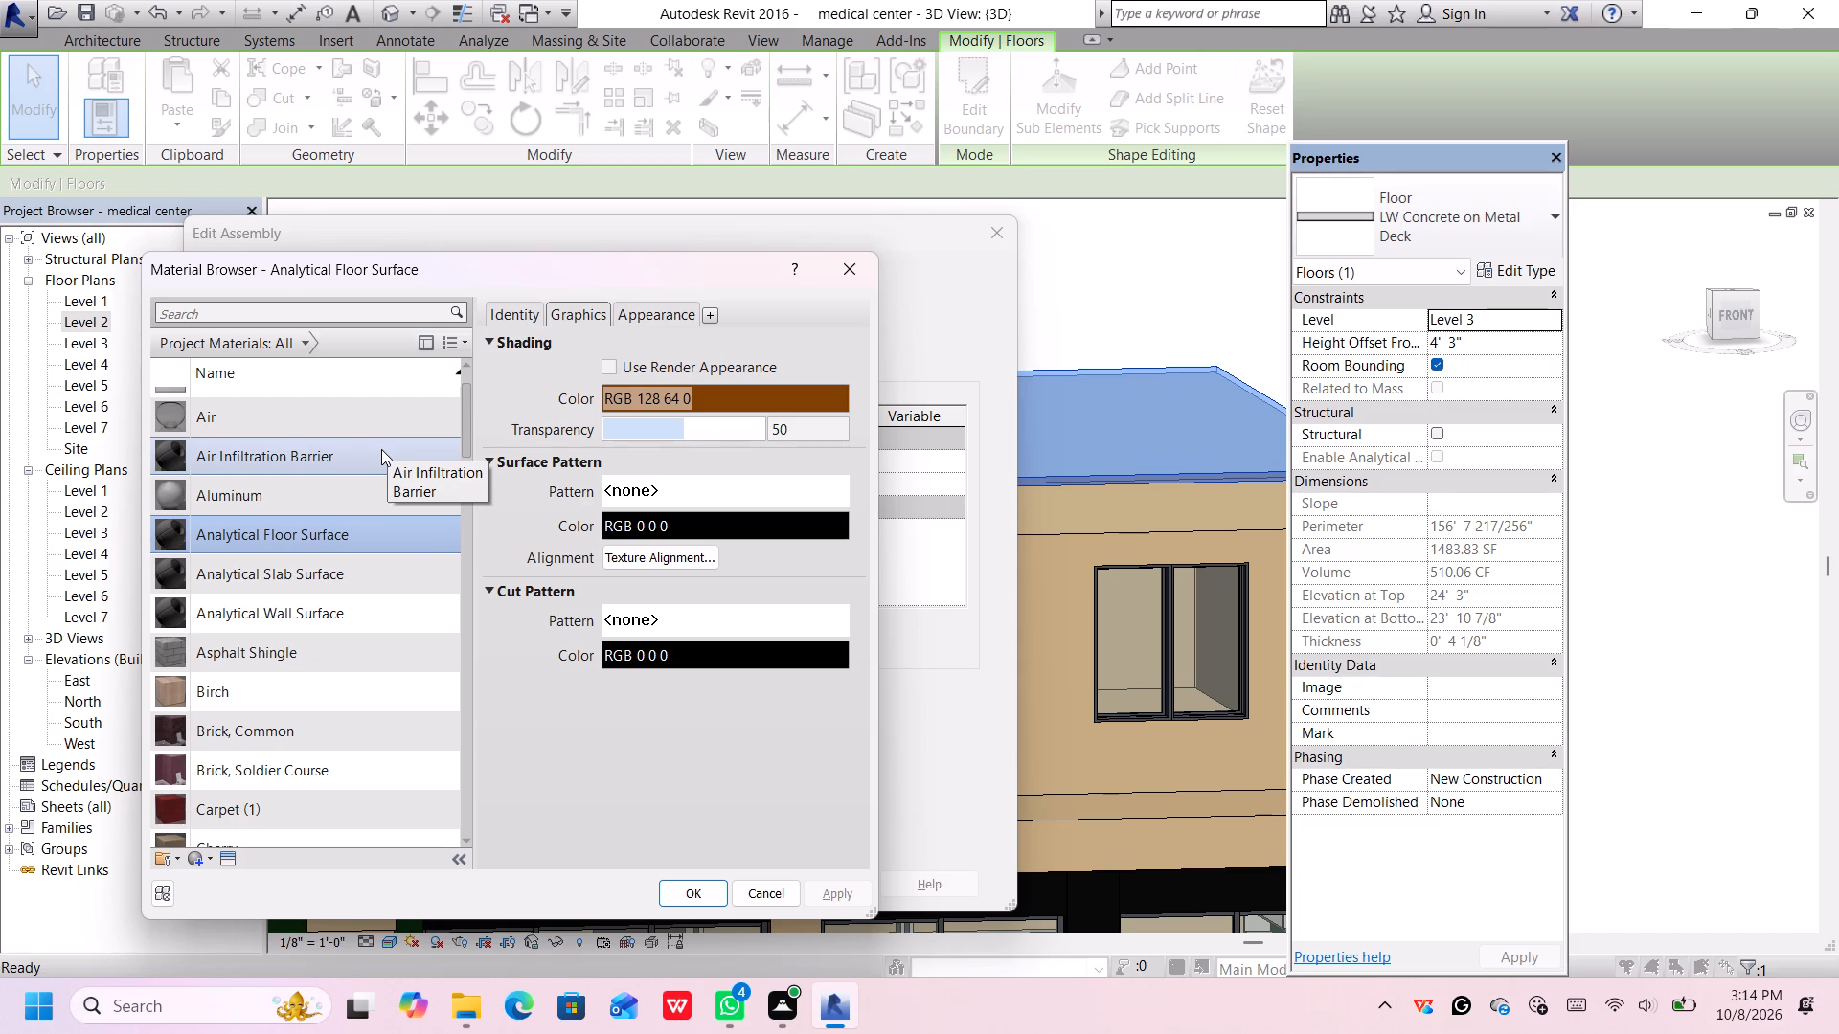
scroll(356, 451, "down", 3)
scroll(356, 451, "up", 6)
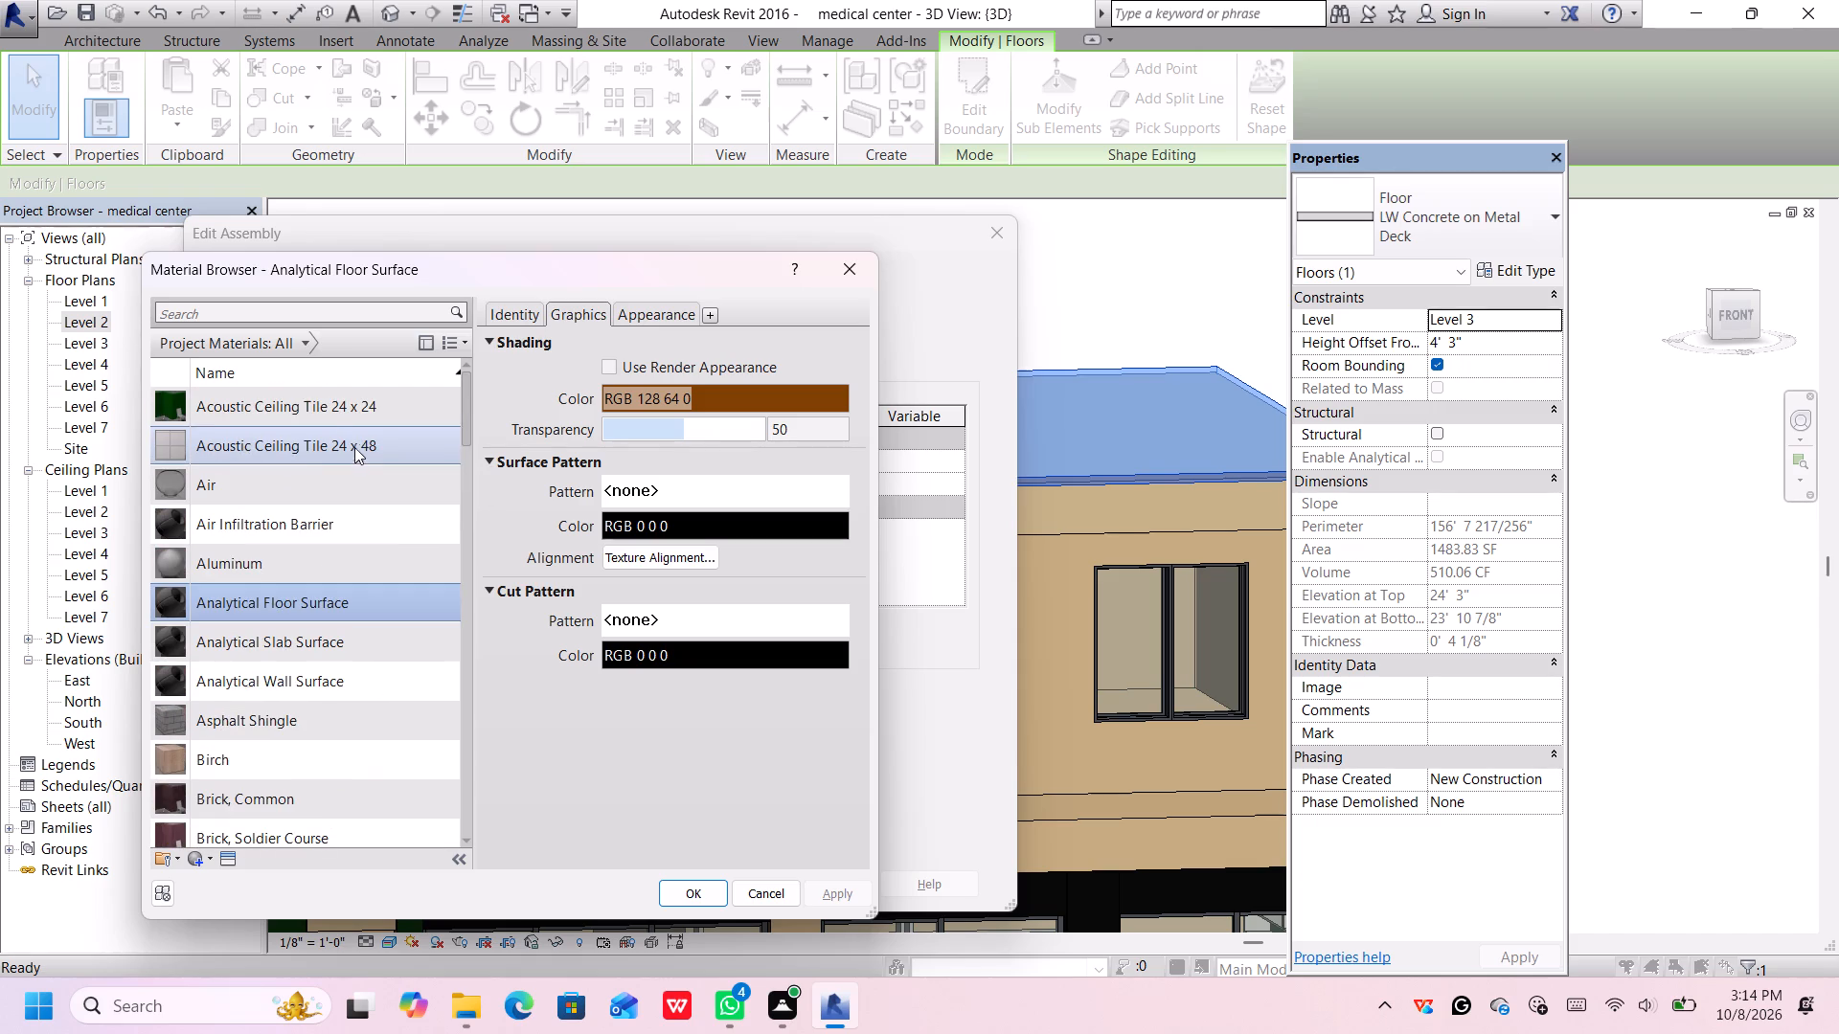
scroll(361, 564, "down", 2)
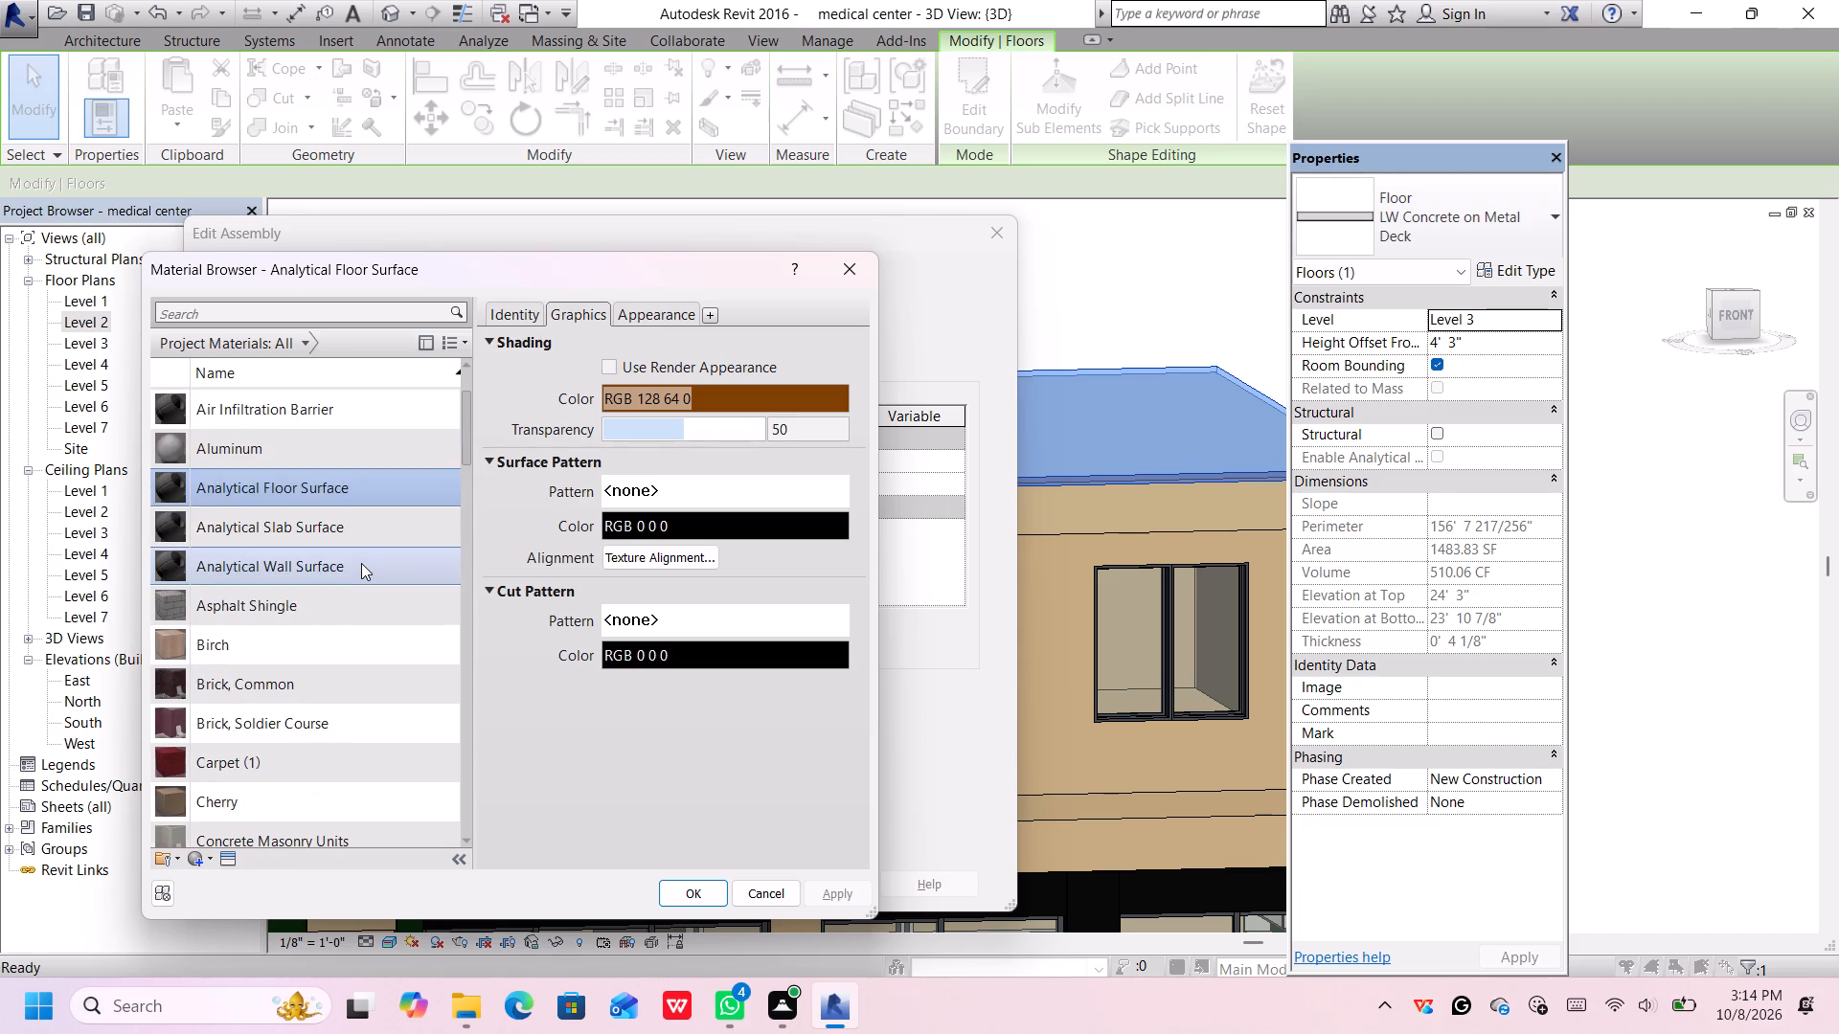
left_click(360, 563)
left_click(648, 310)
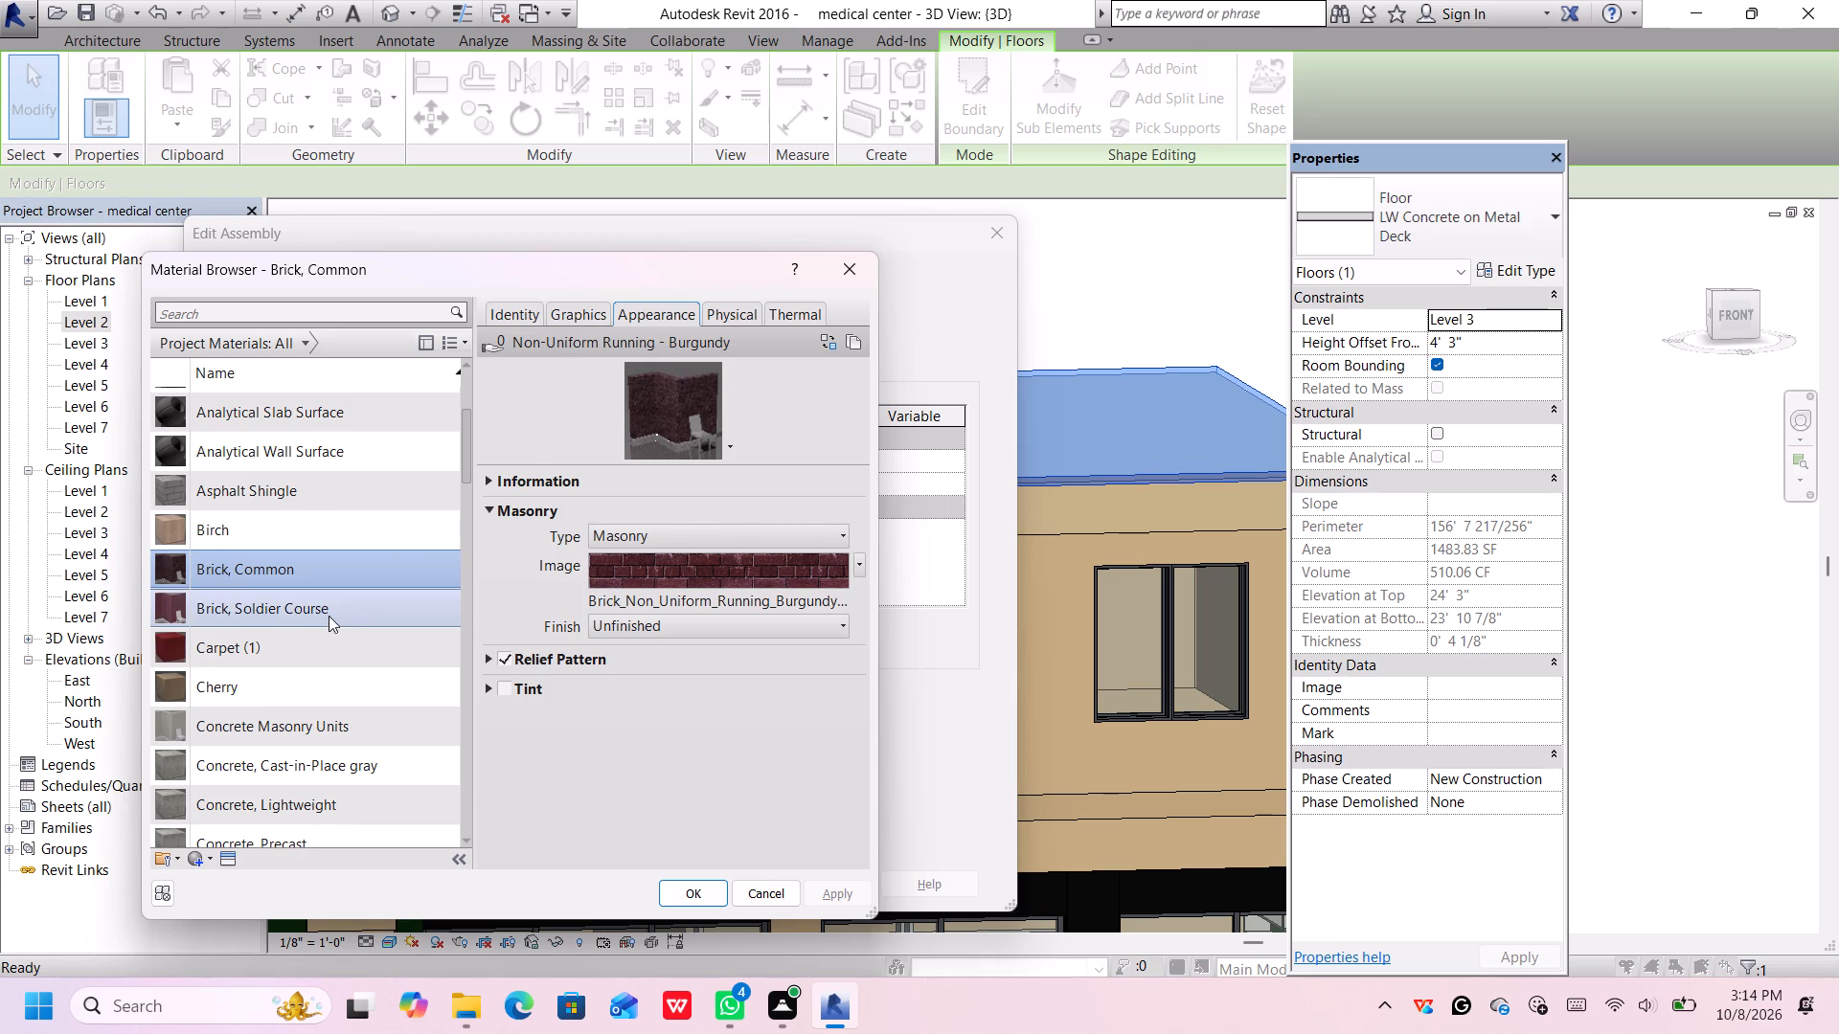
scroll(330, 614, "down", 5)
left_click(323, 700)
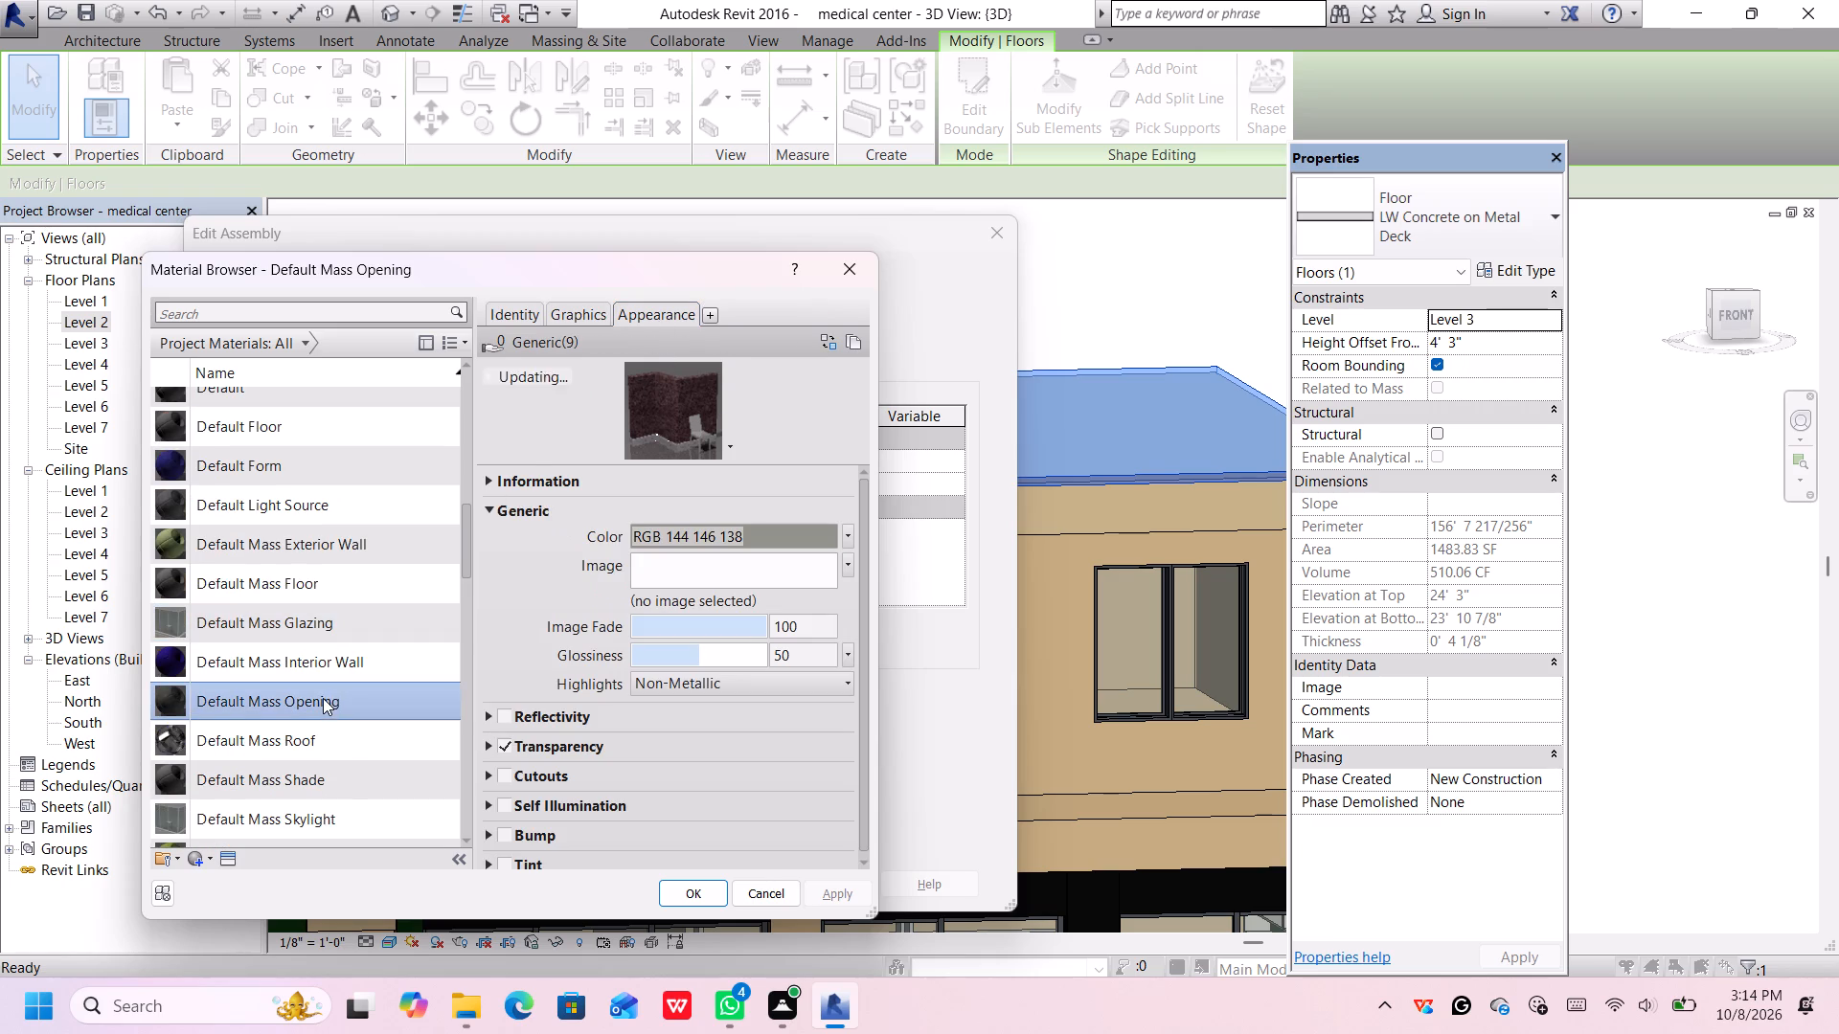
Browse the rest of the project materials list for alternative materials for the slab layer.
scroll(340, 661, "down", 1)
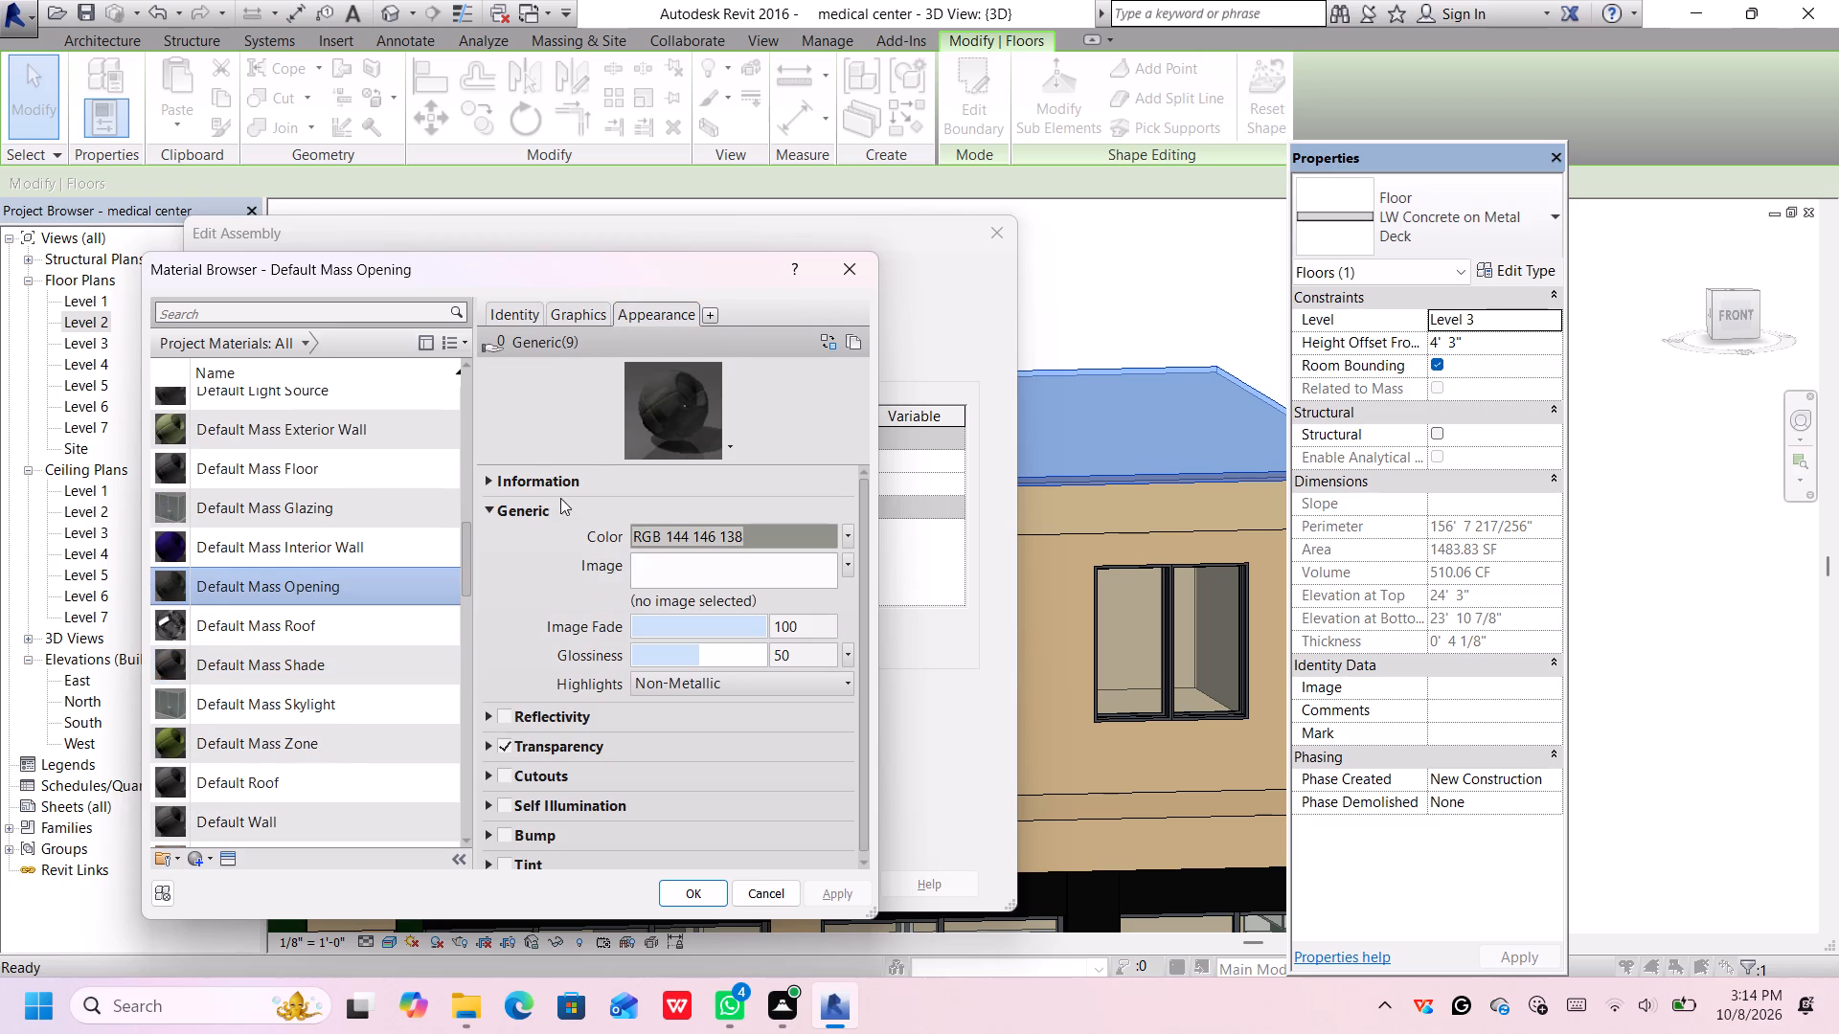
scroll(242, 645, "down", 2)
scroll(252, 632, "up", 1)
scroll(252, 630, "down", 2)
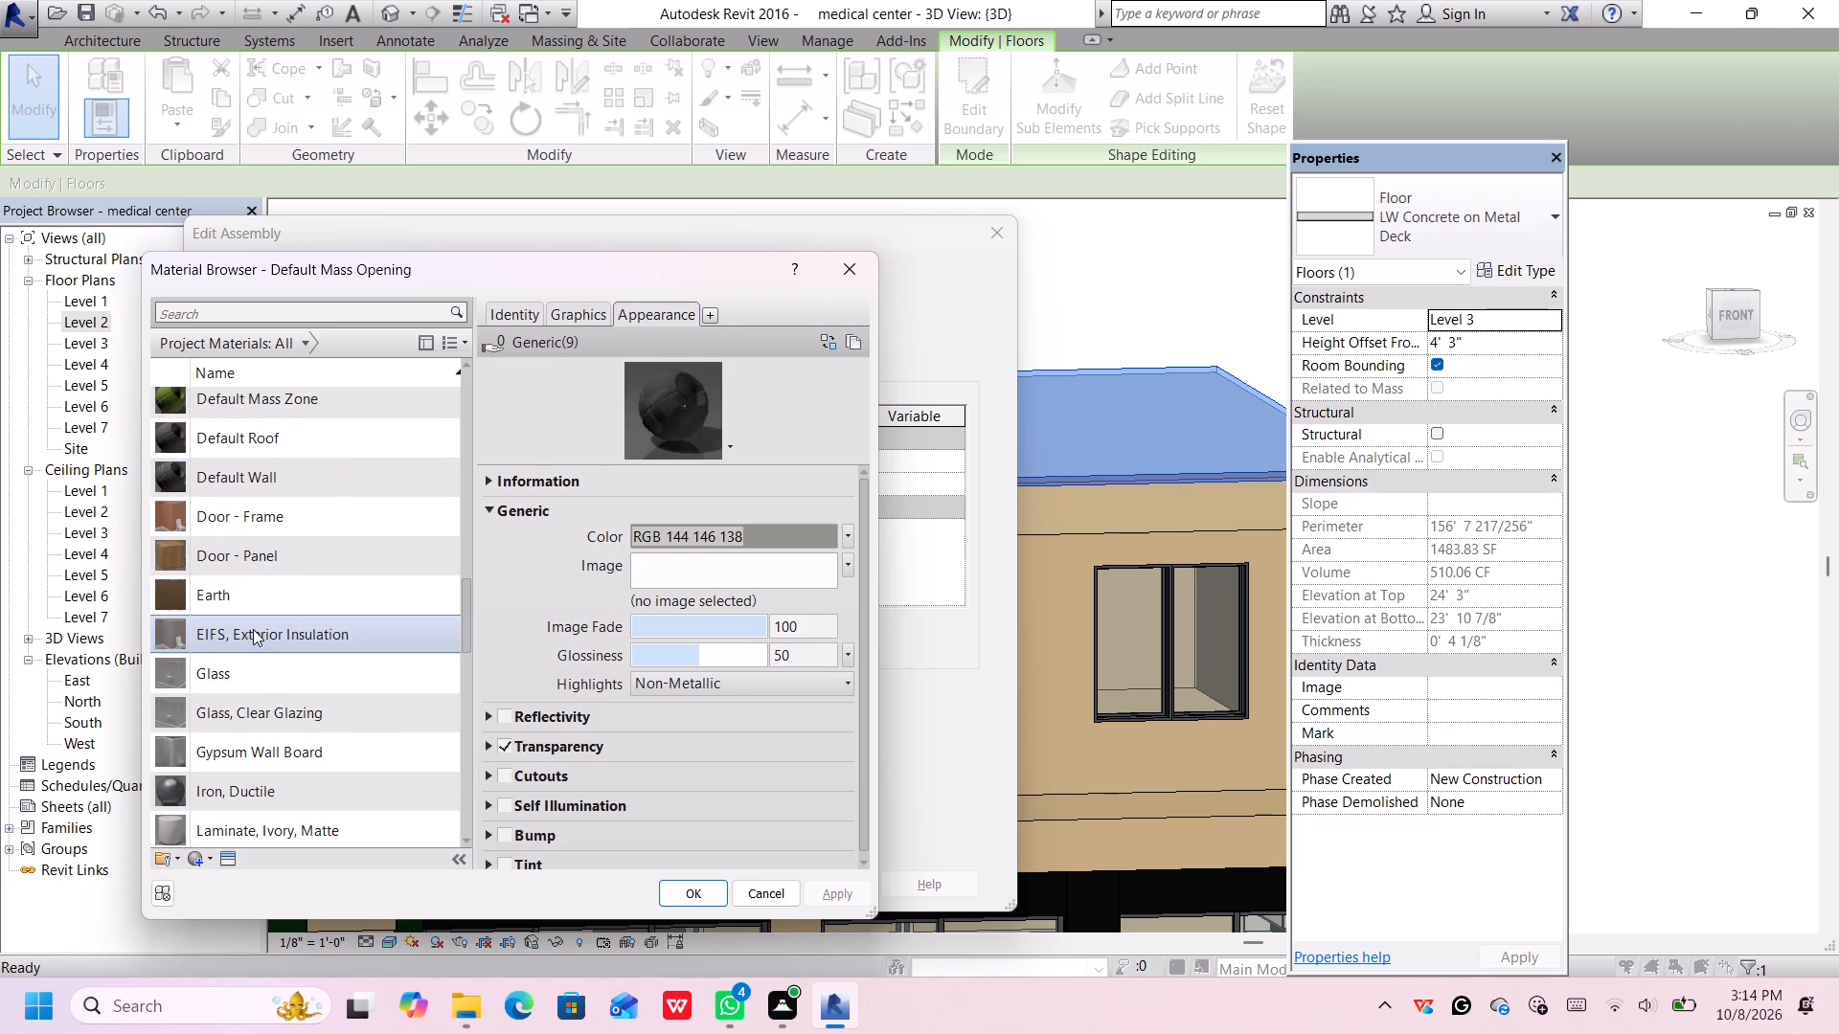
scroll(253, 629, "down", 5)
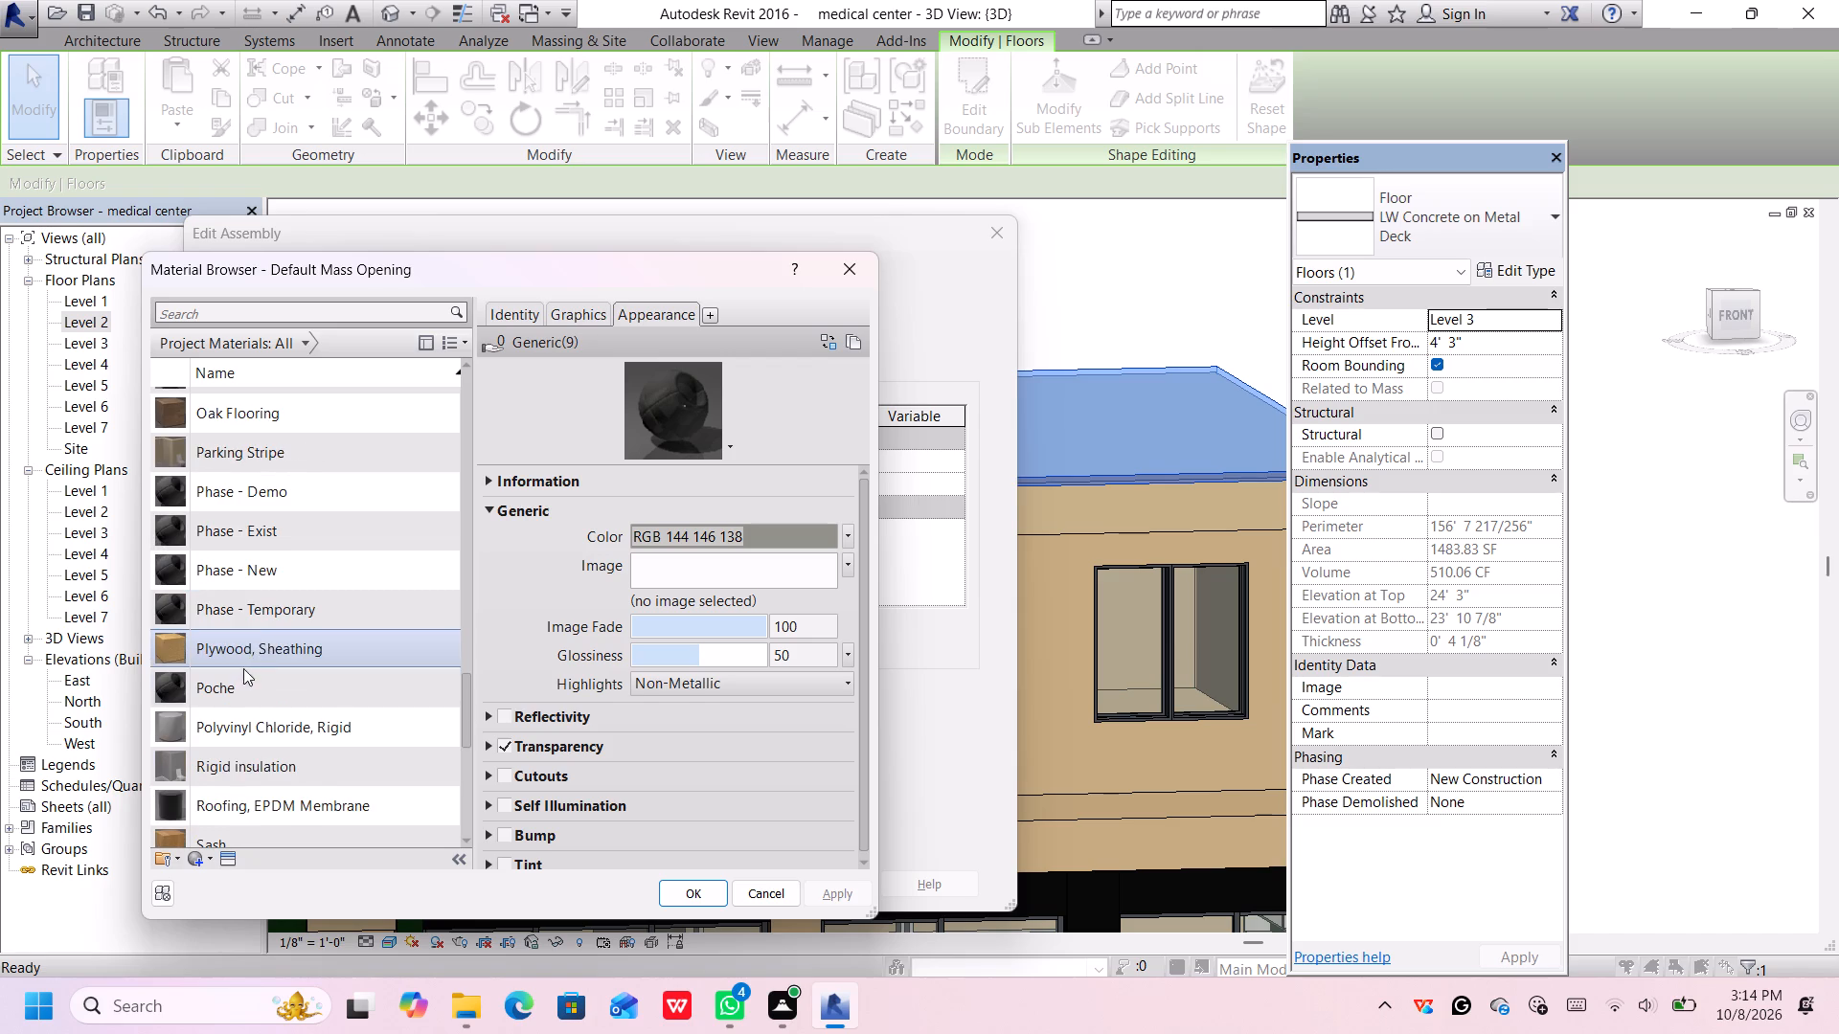
scroll(243, 668, "down", 2)
scroll(258, 654, "up", 1)
scroll(258, 654, "down", 5)
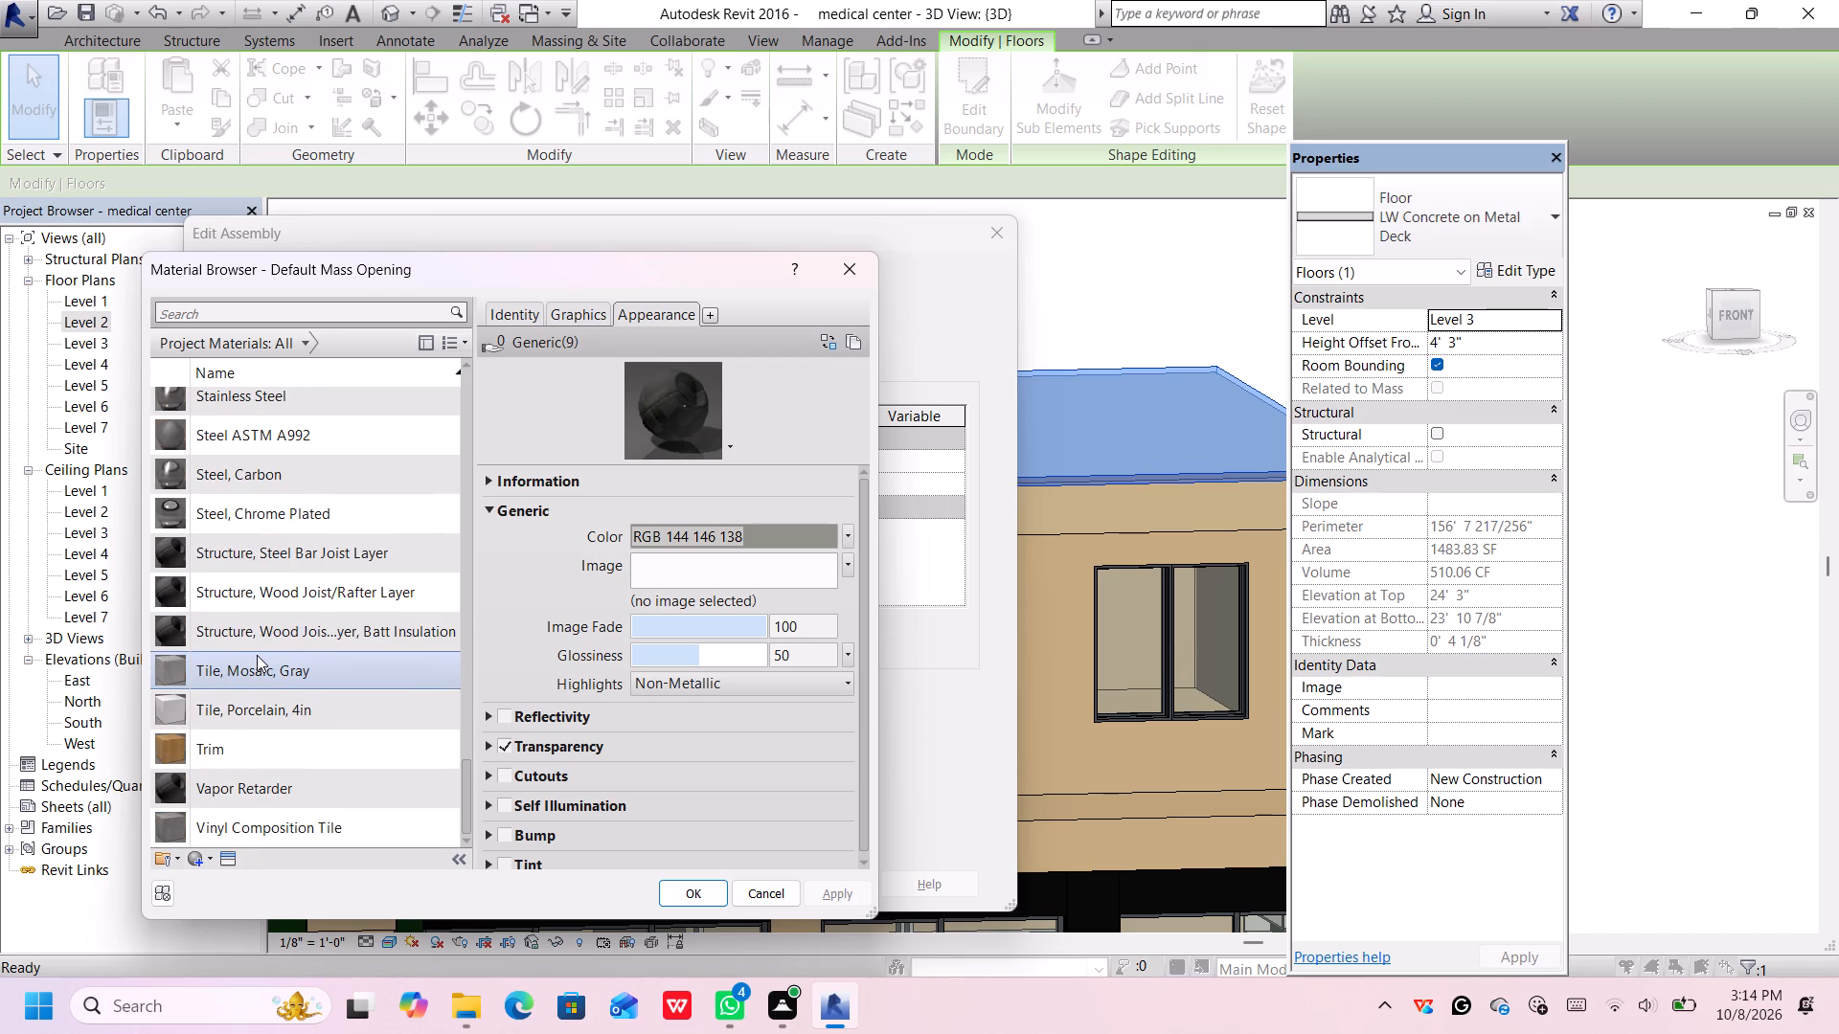
scroll(273, 768, "down", 1)
scroll(312, 646, "up", 3)
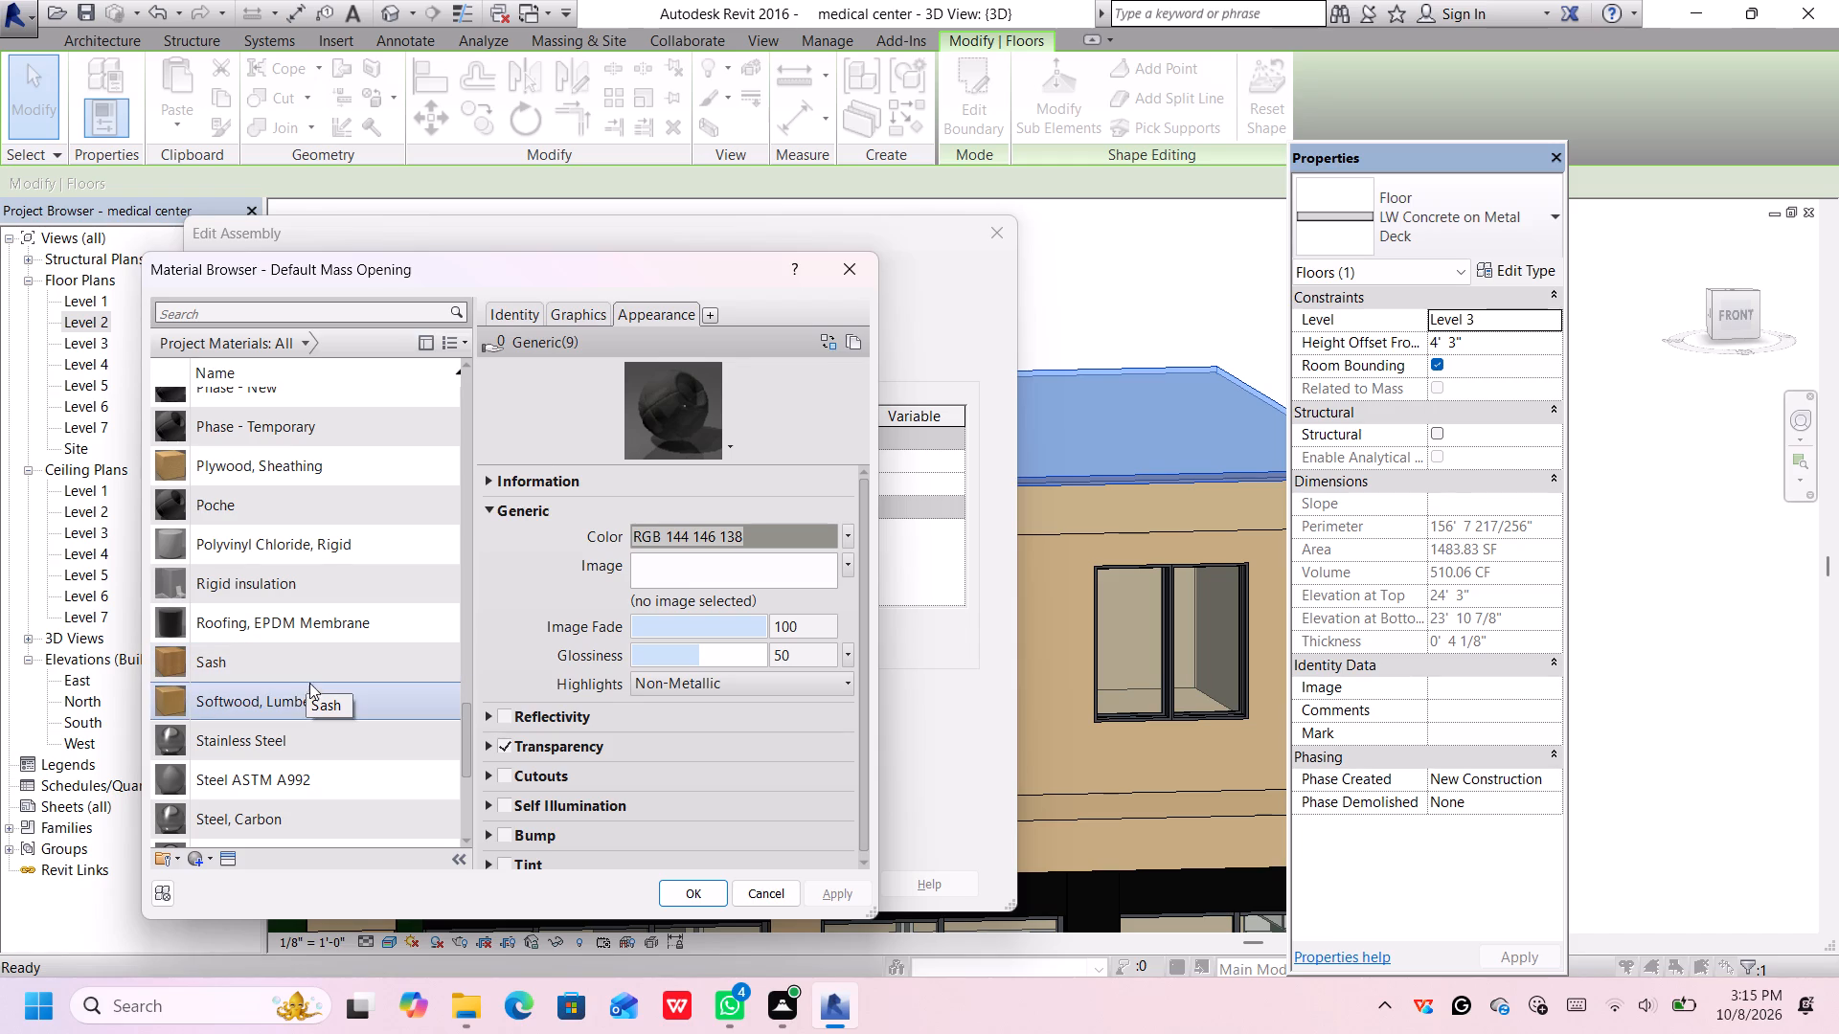
Replace Default Mass Opening's appearance asset with 6in Octagons - Dark Gray and accept the material for the 1/8" layer.
left_click(237, 858)
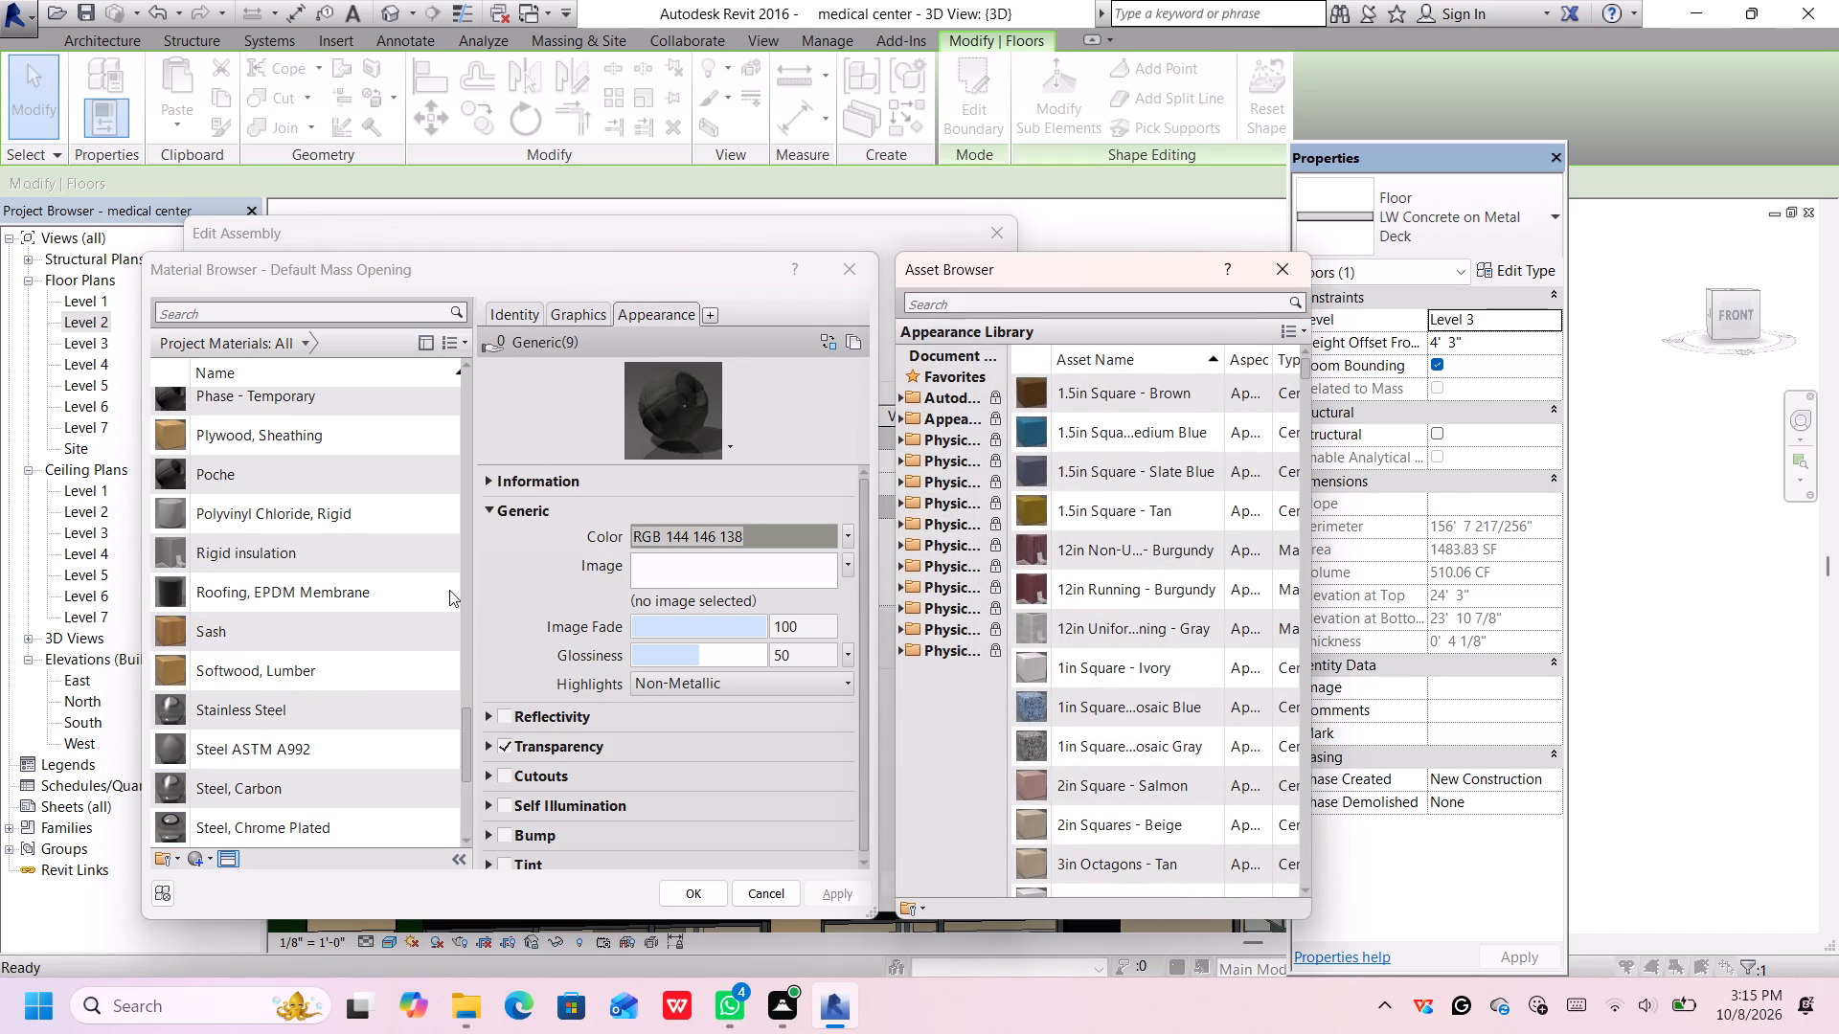
scroll(1161, 536, "down", 1)
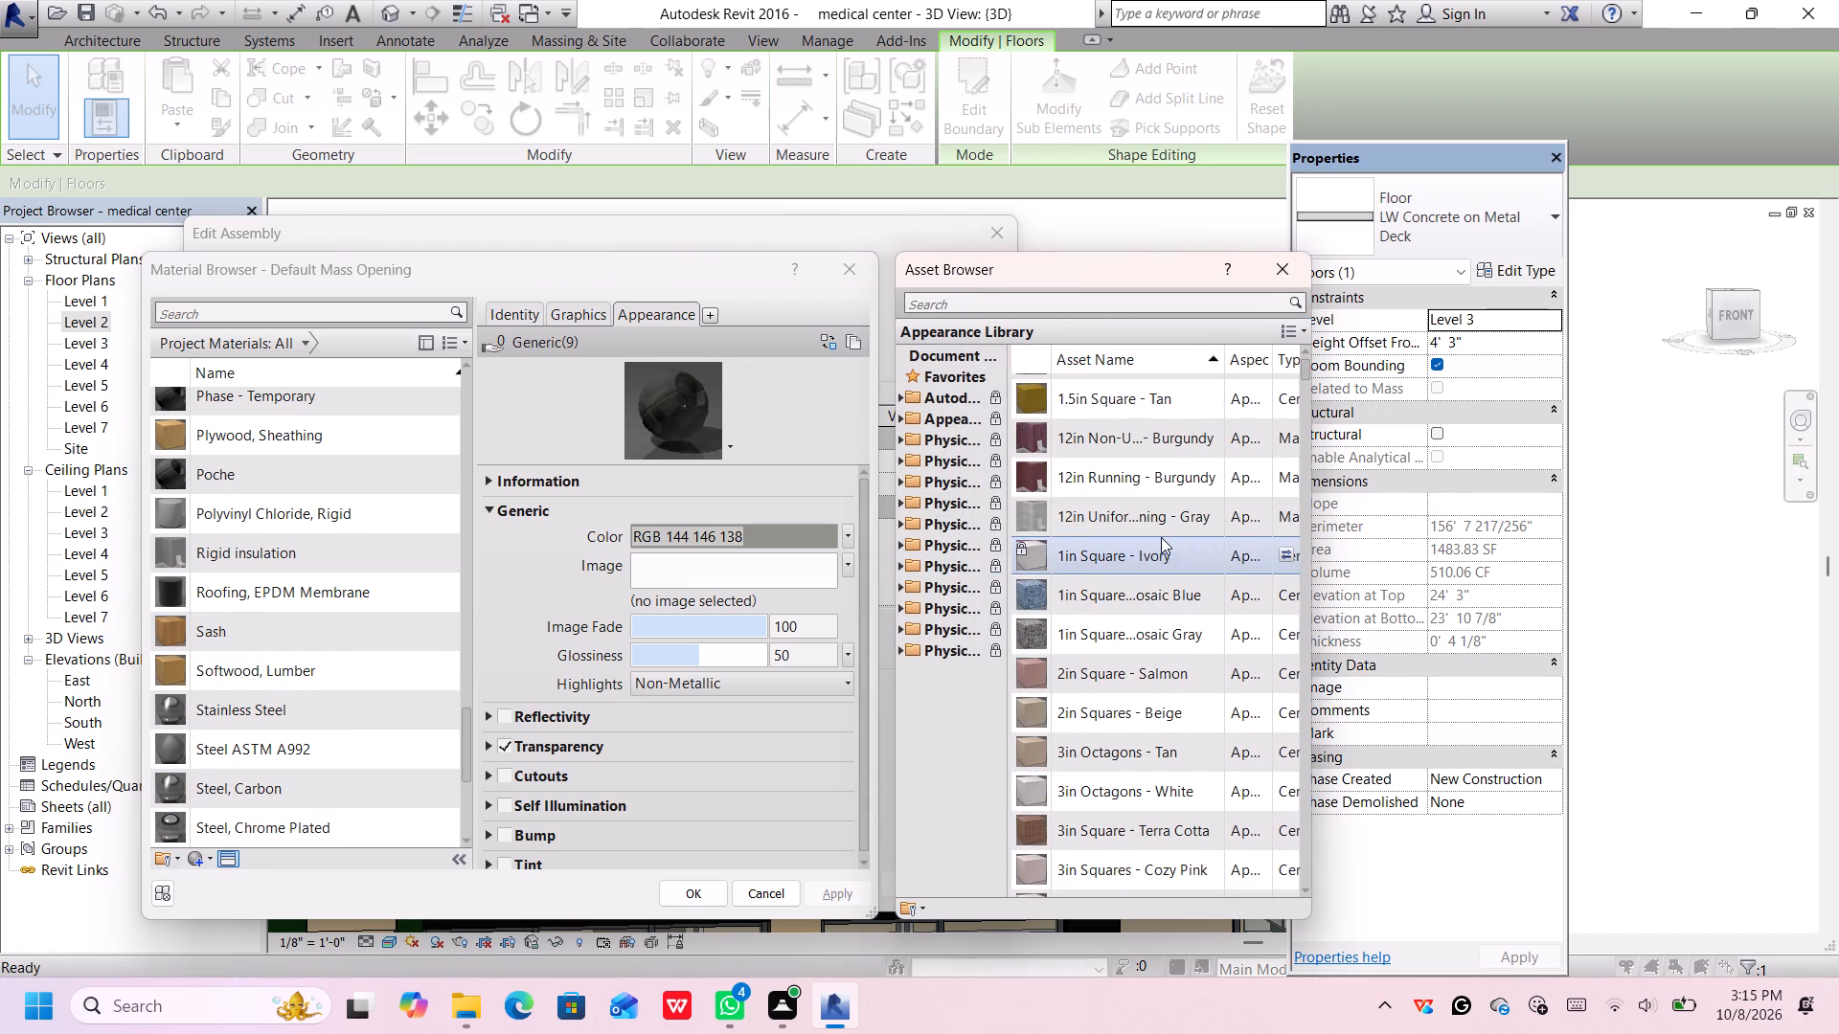
scroll(1161, 537, "down", 7)
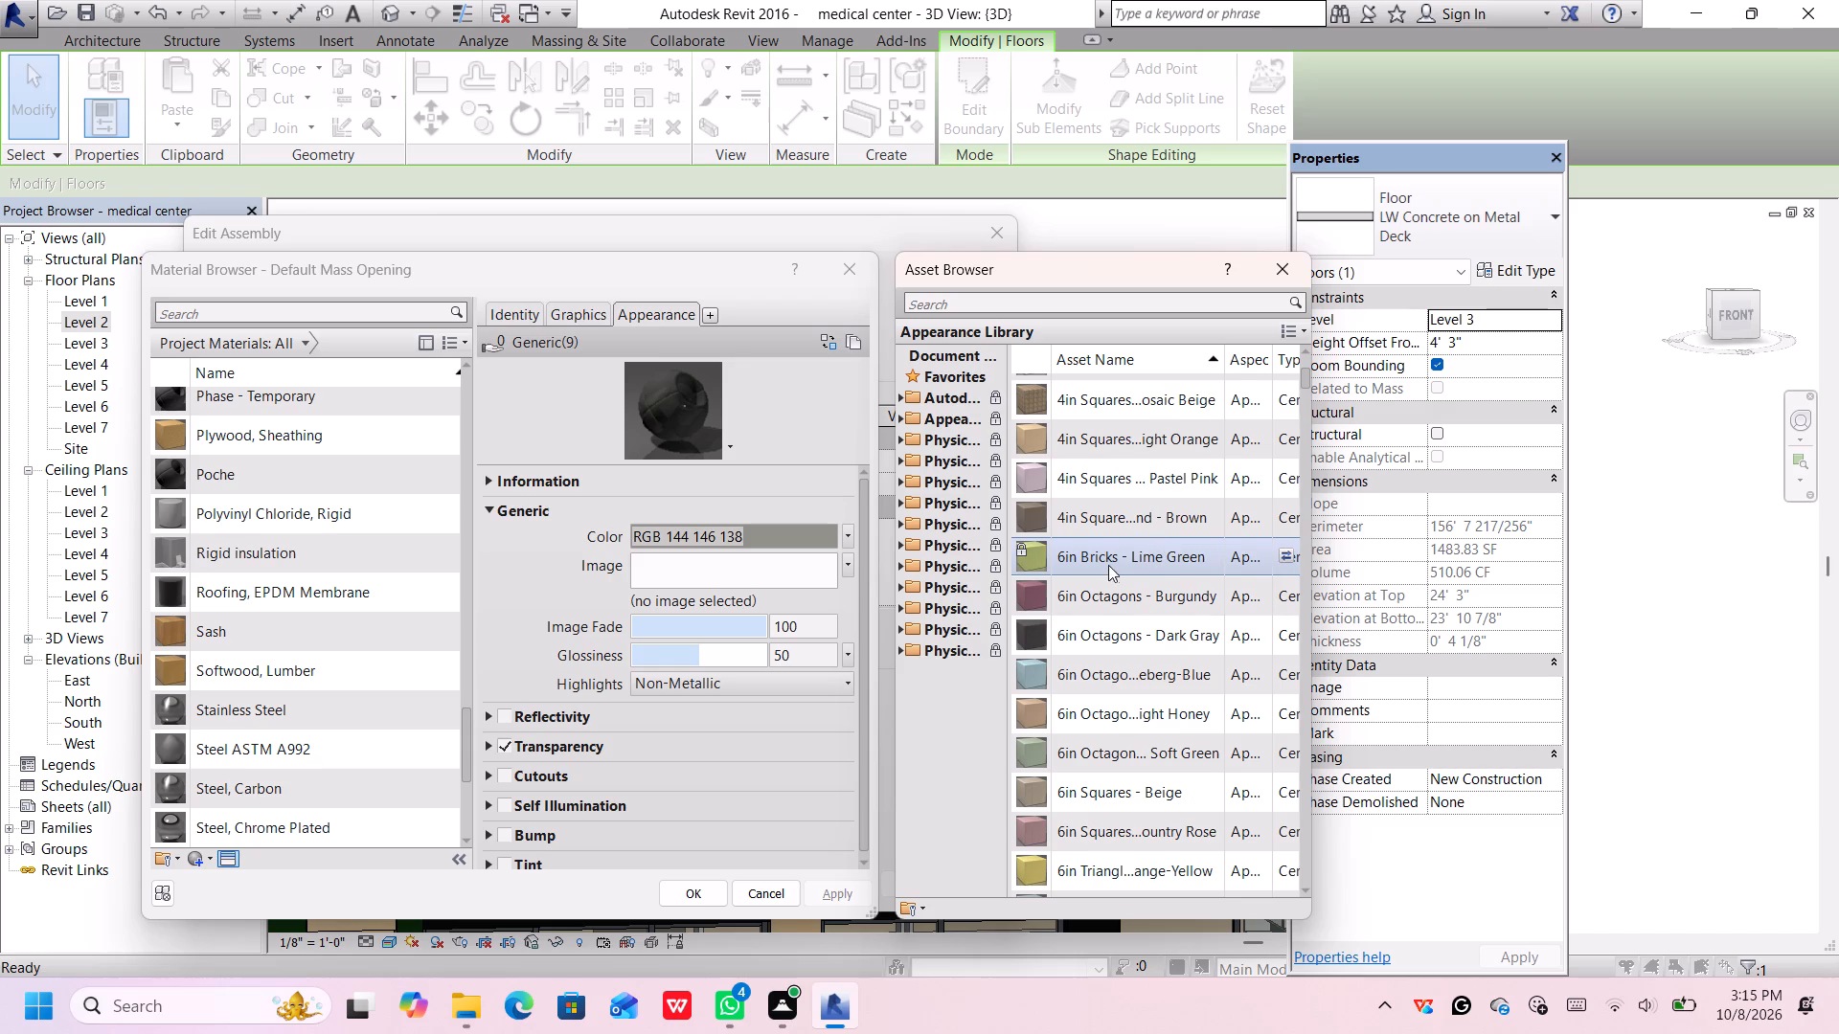
left_click(1102, 639)
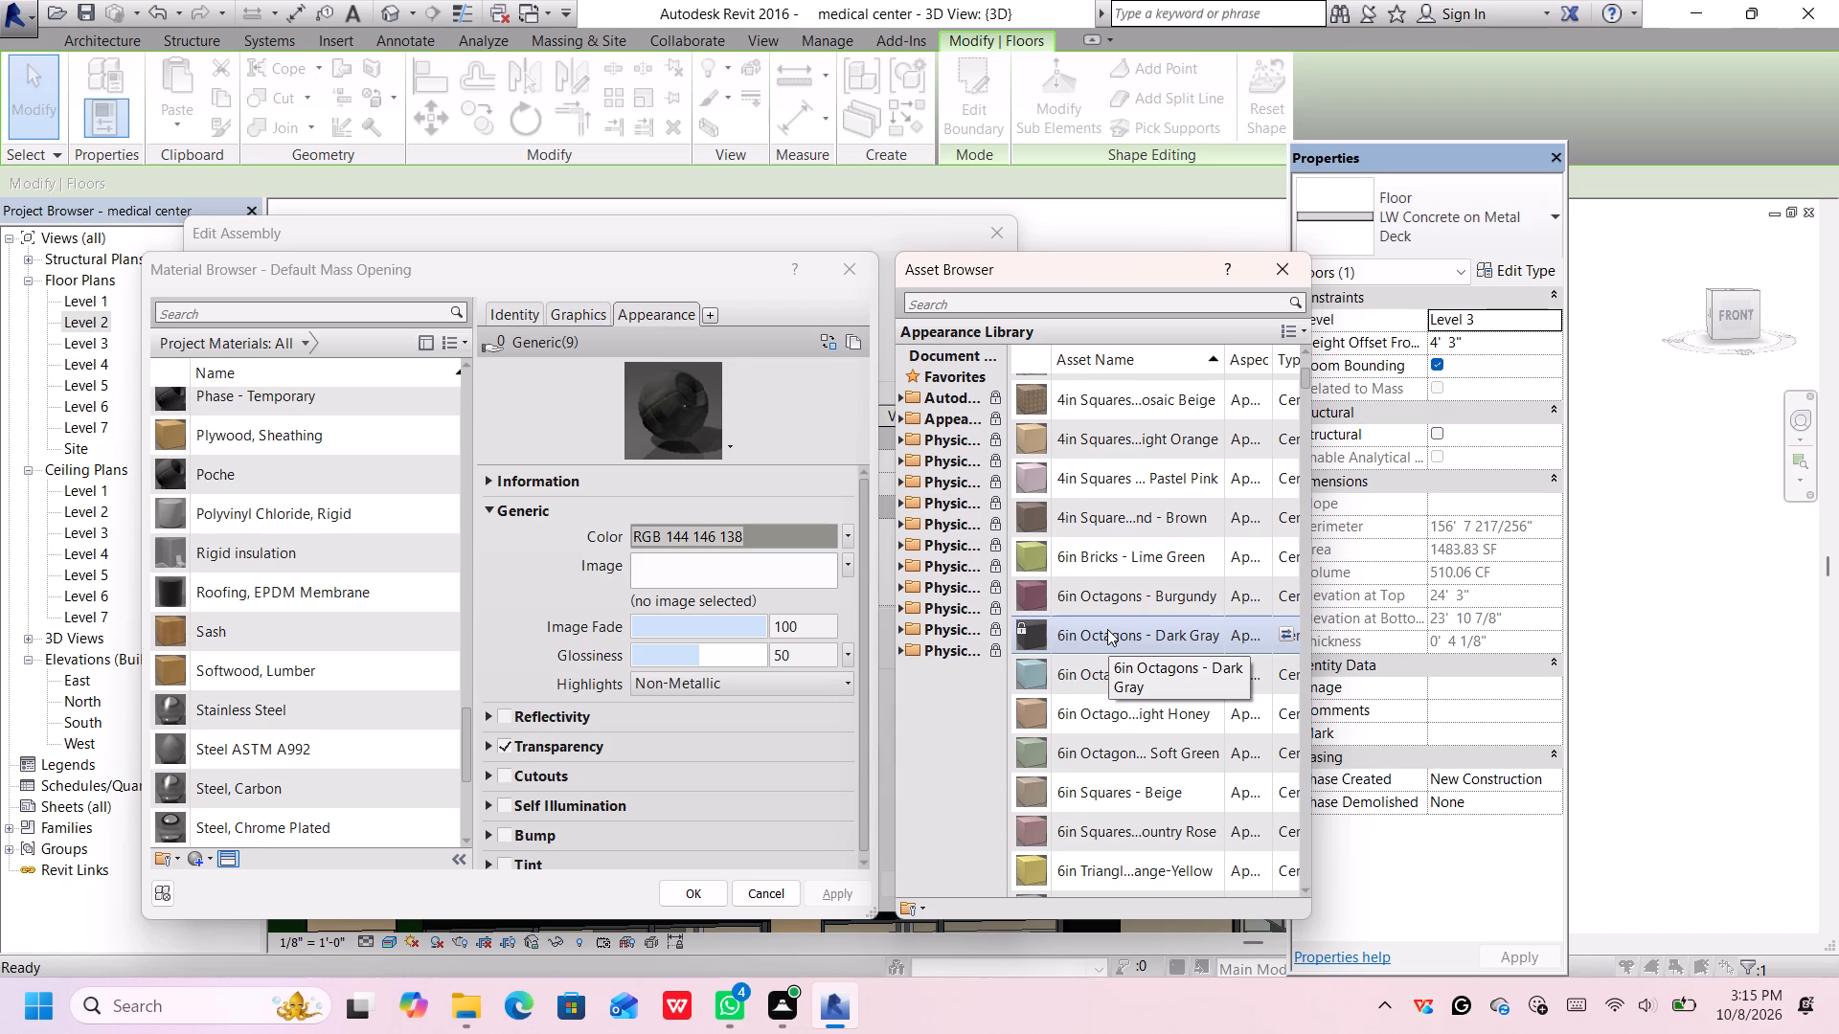
double_click(1110, 629)
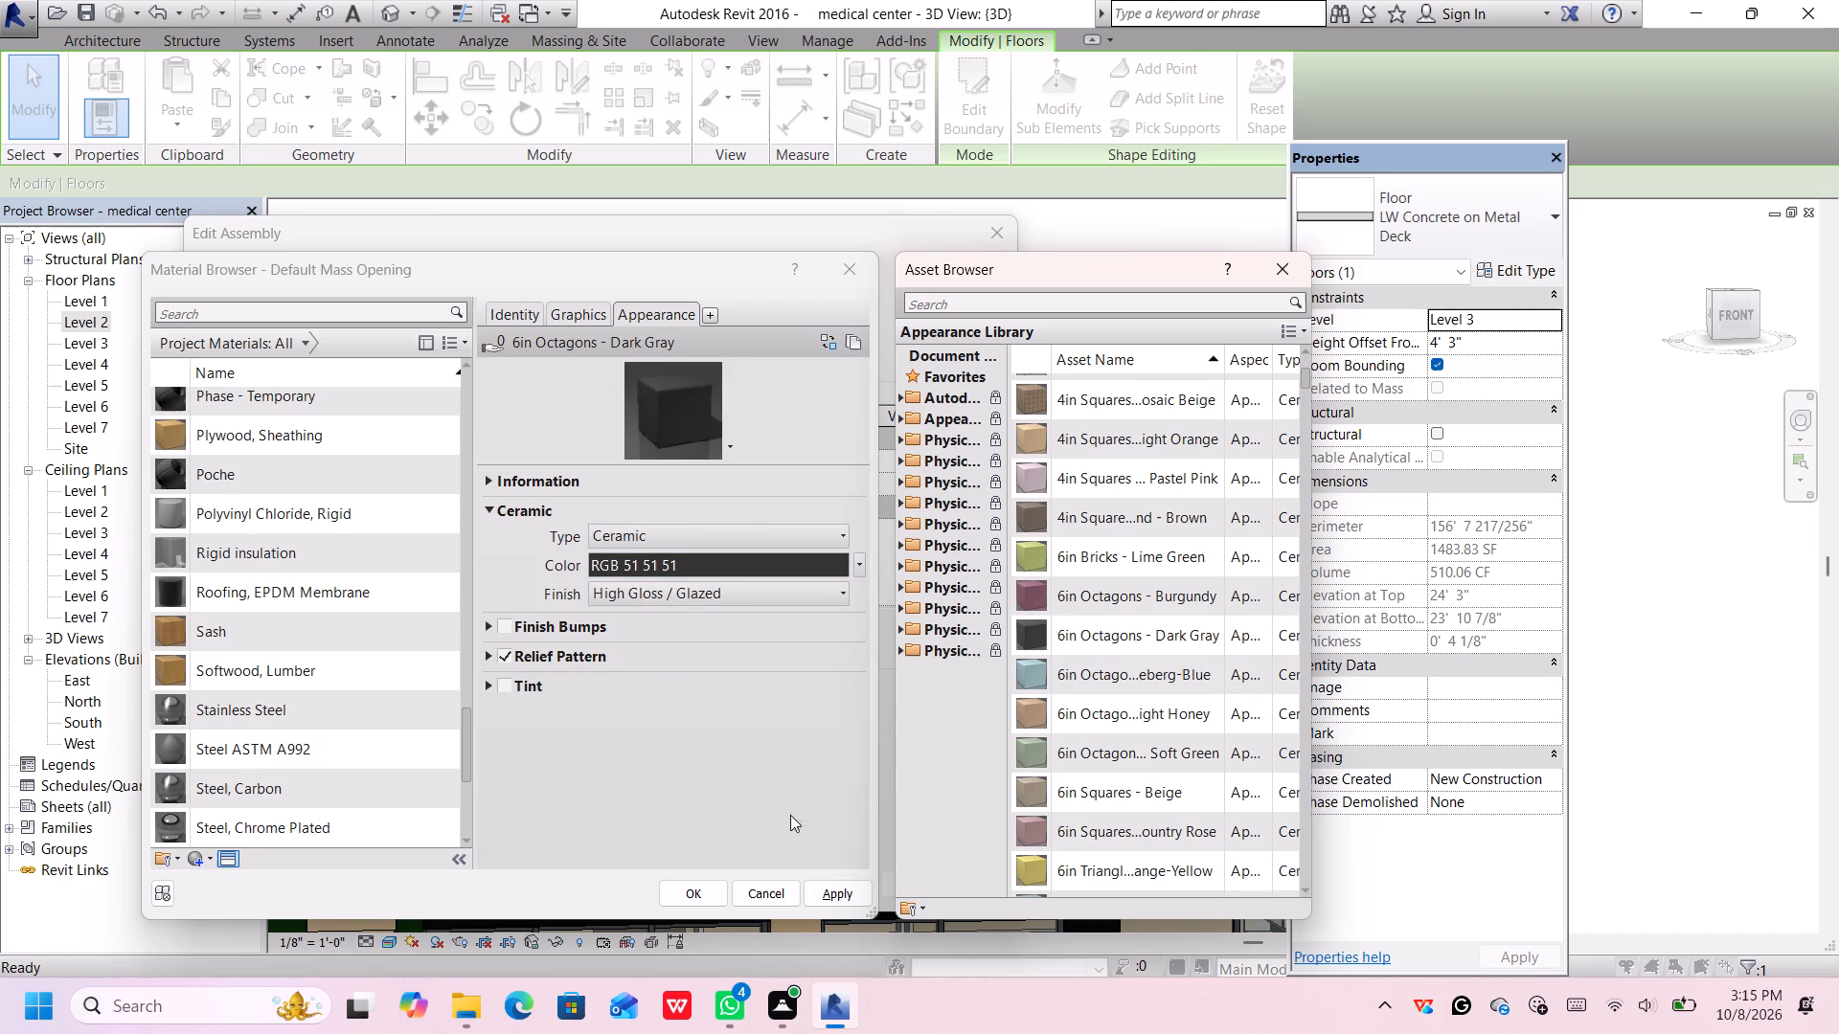
left_click(699, 899)
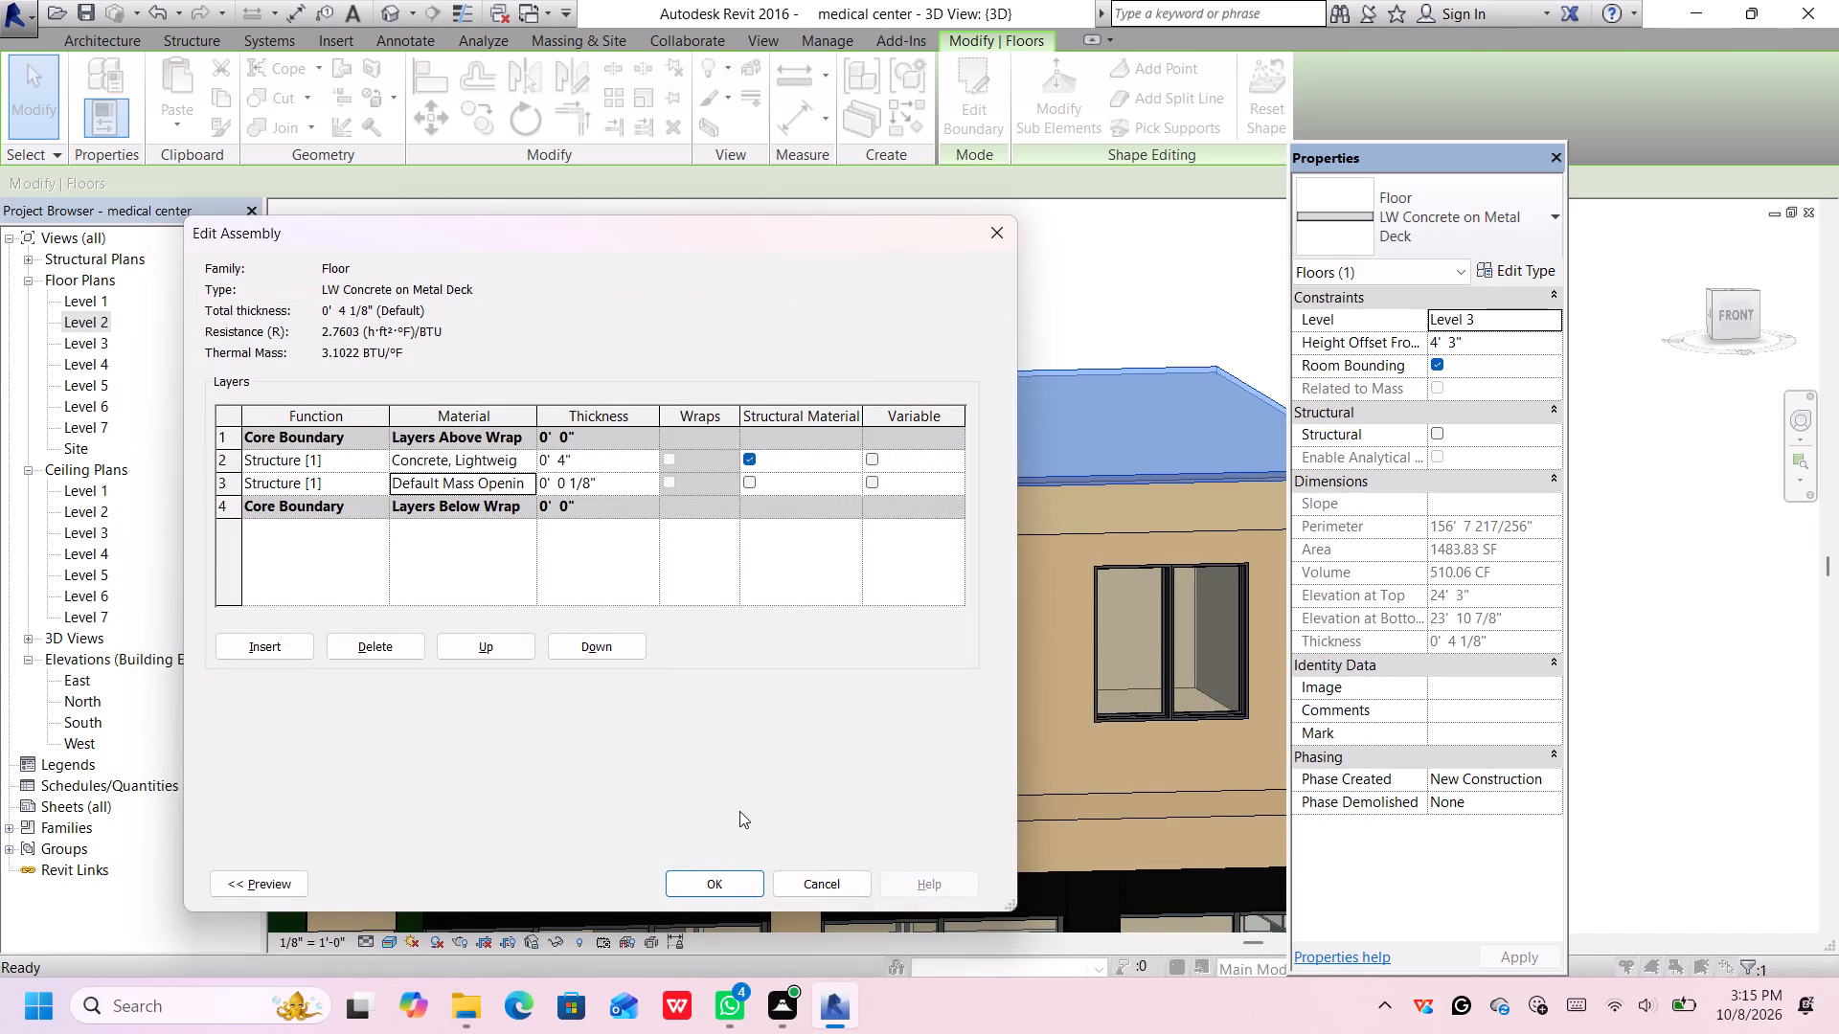
Accept the edited layer structure and type properties of the LW Concrete on Metal Deck floor, and deselect the slab.
left_click(727, 885)
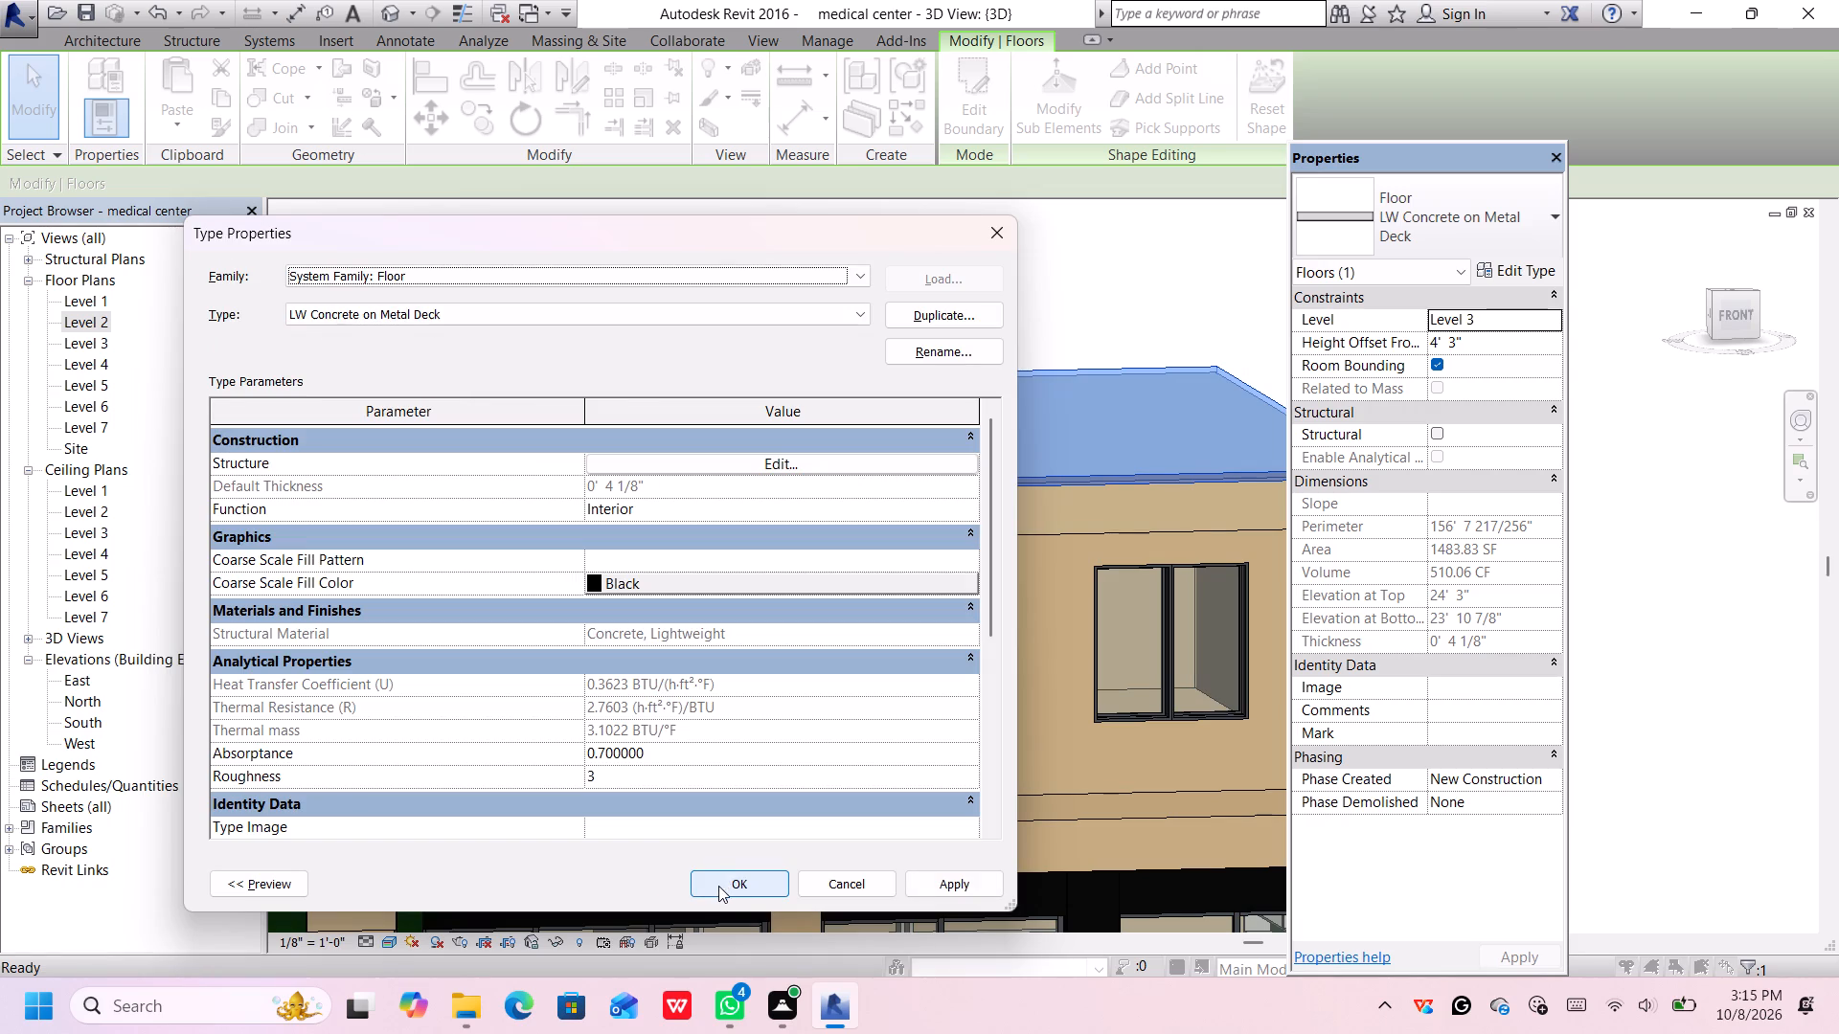
left_click(709, 889)
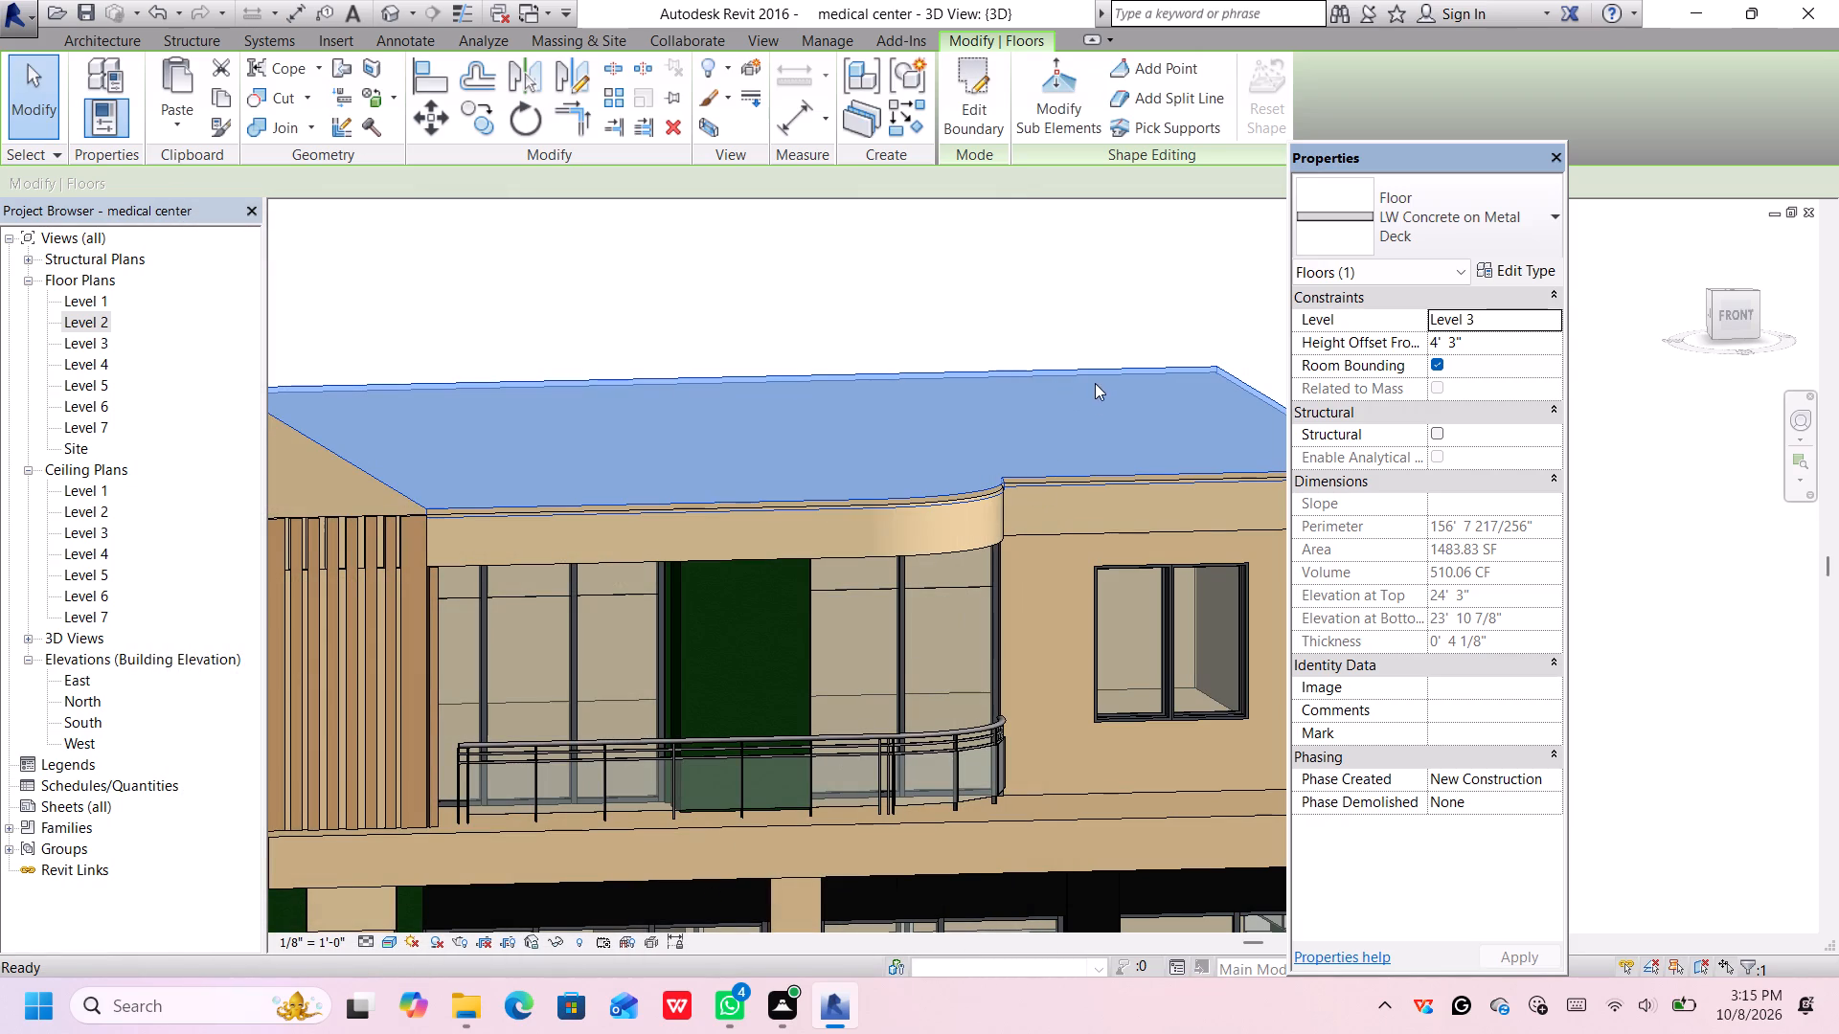
left_click(1626, 543)
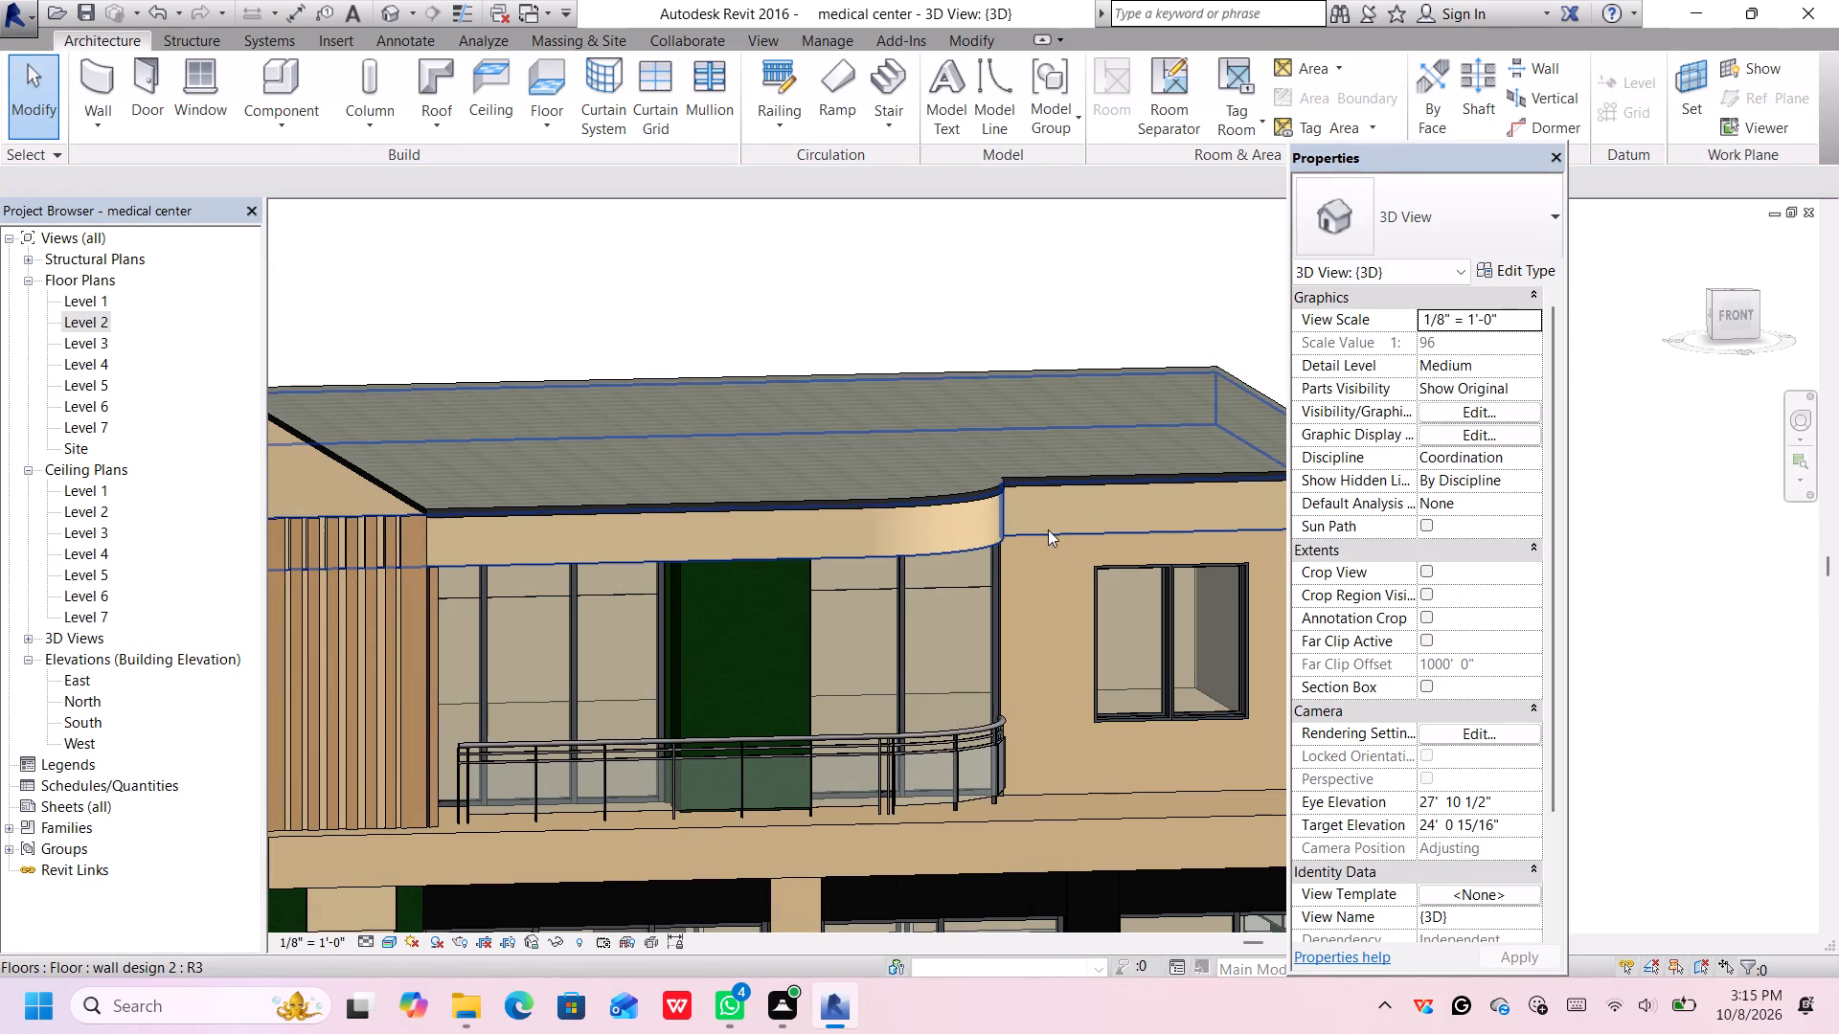
Examine the roof slab's new finish and the exposed tan strips around it, from the front and from directly above.
scroll(1022, 452, "down", 3)
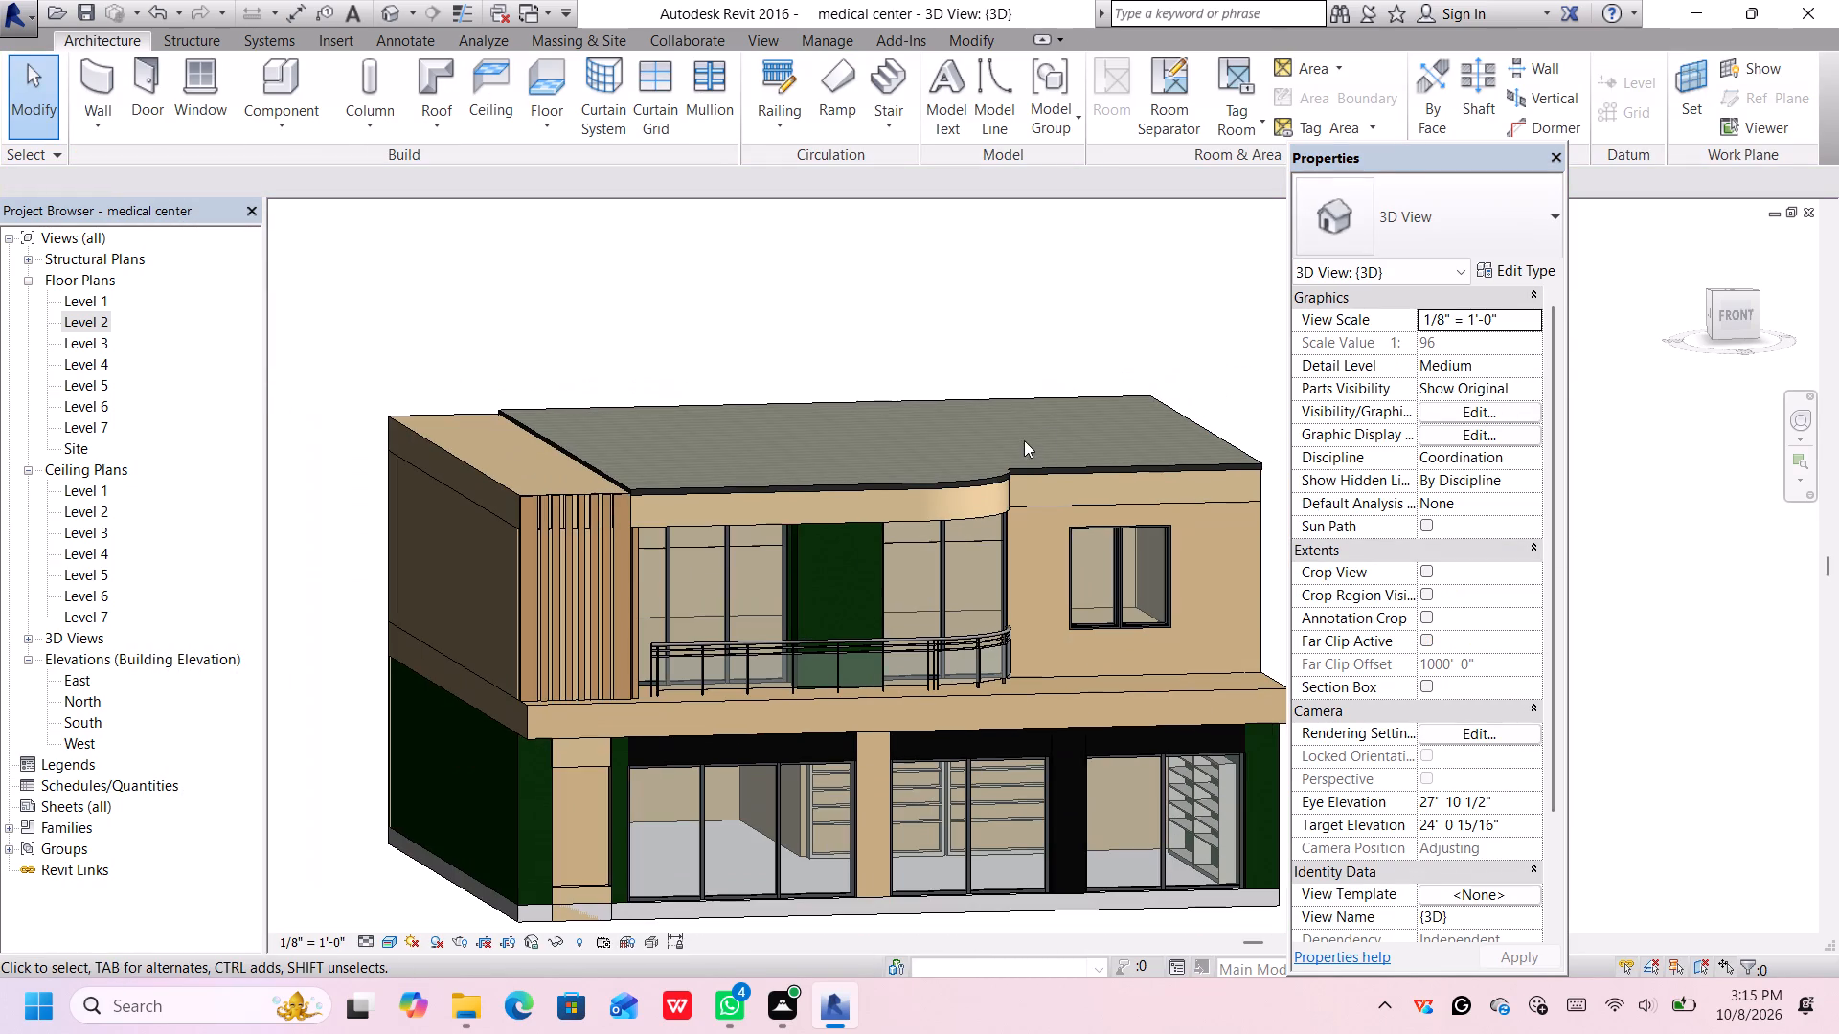
middle_click_drag(1073, 421, 991, 443)
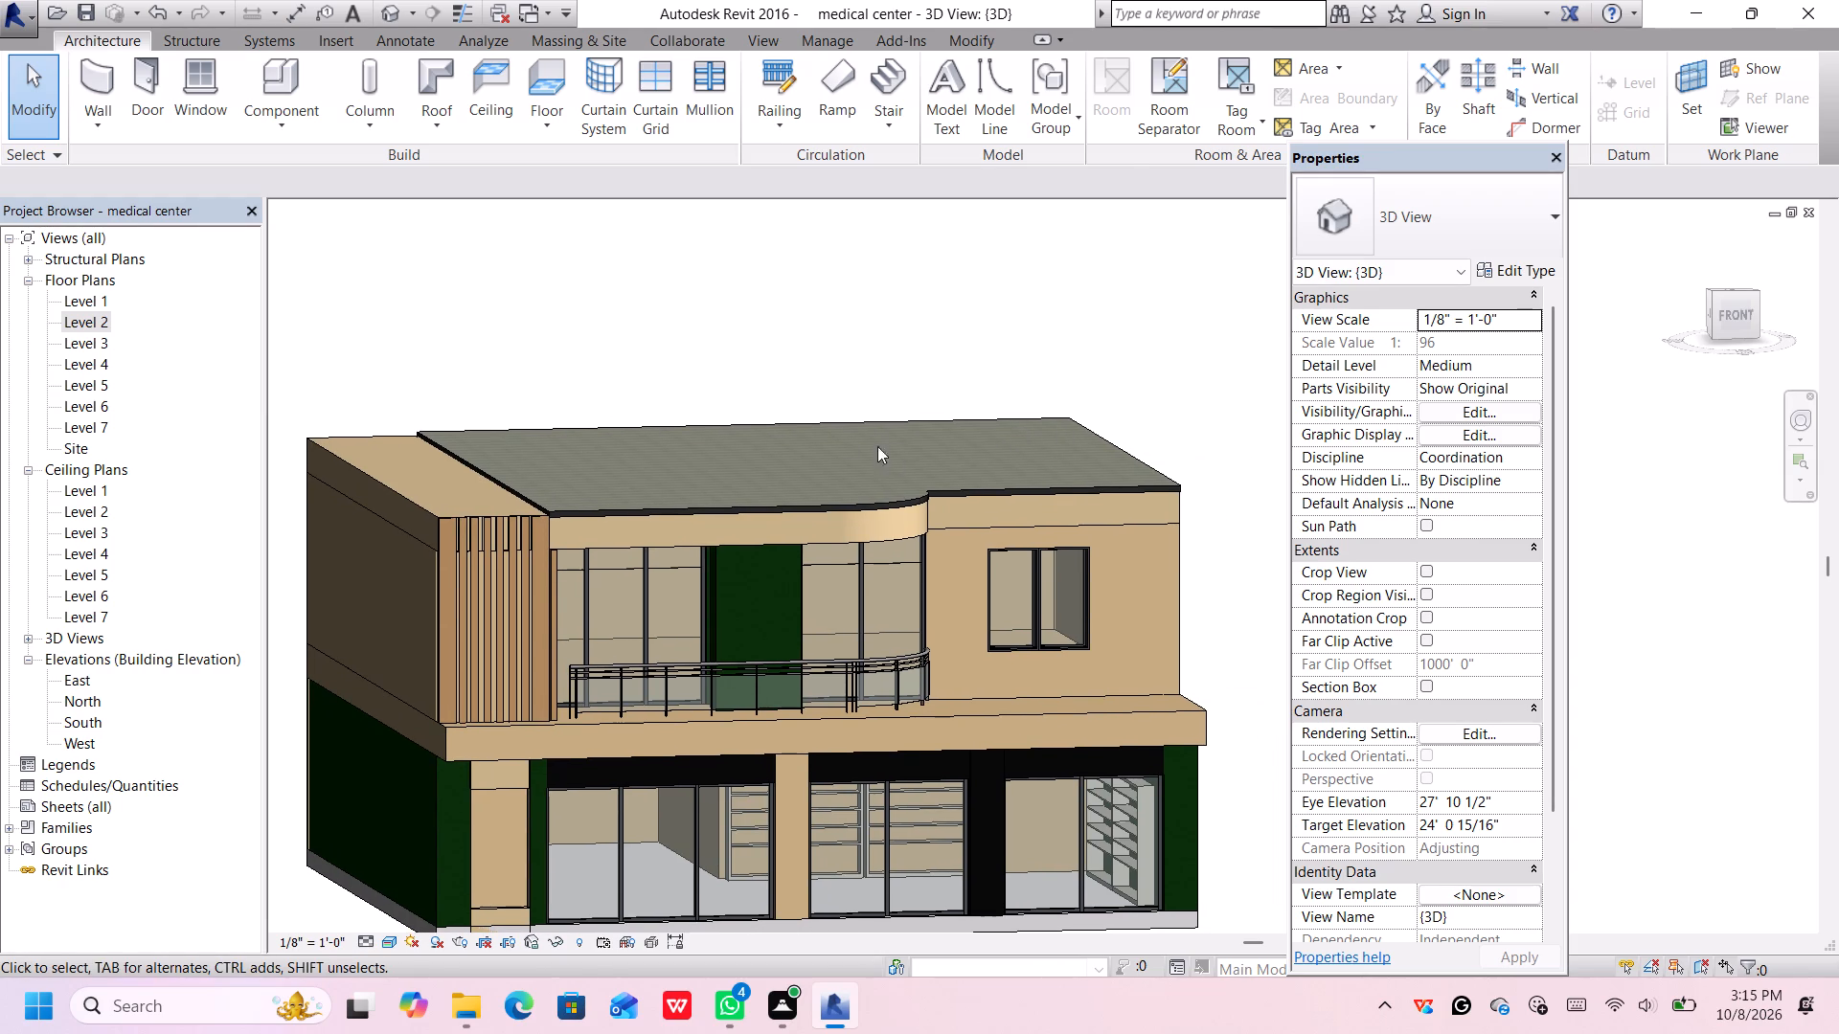
scroll(466, 499, "up", 1)
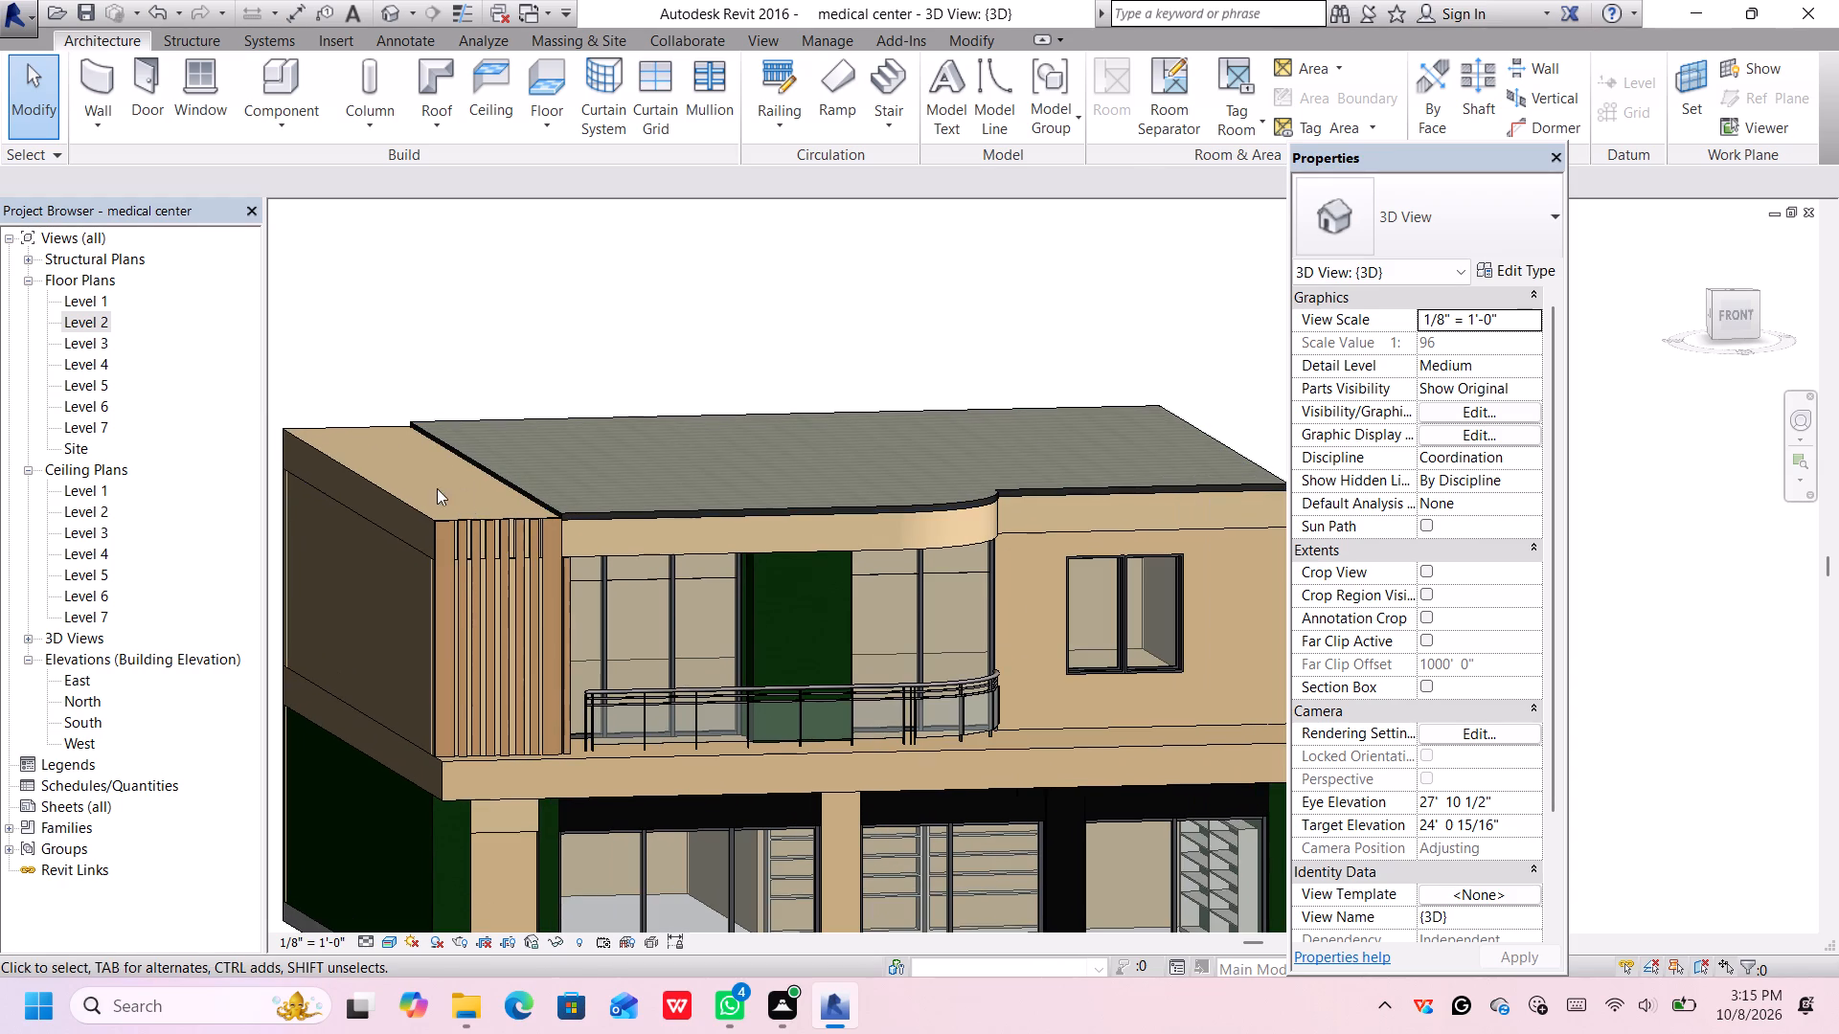
scroll(647, 411, "up", 2)
scroll(927, 408, "down", 4)
middle_click_drag(1169, 368, 1135, 361)
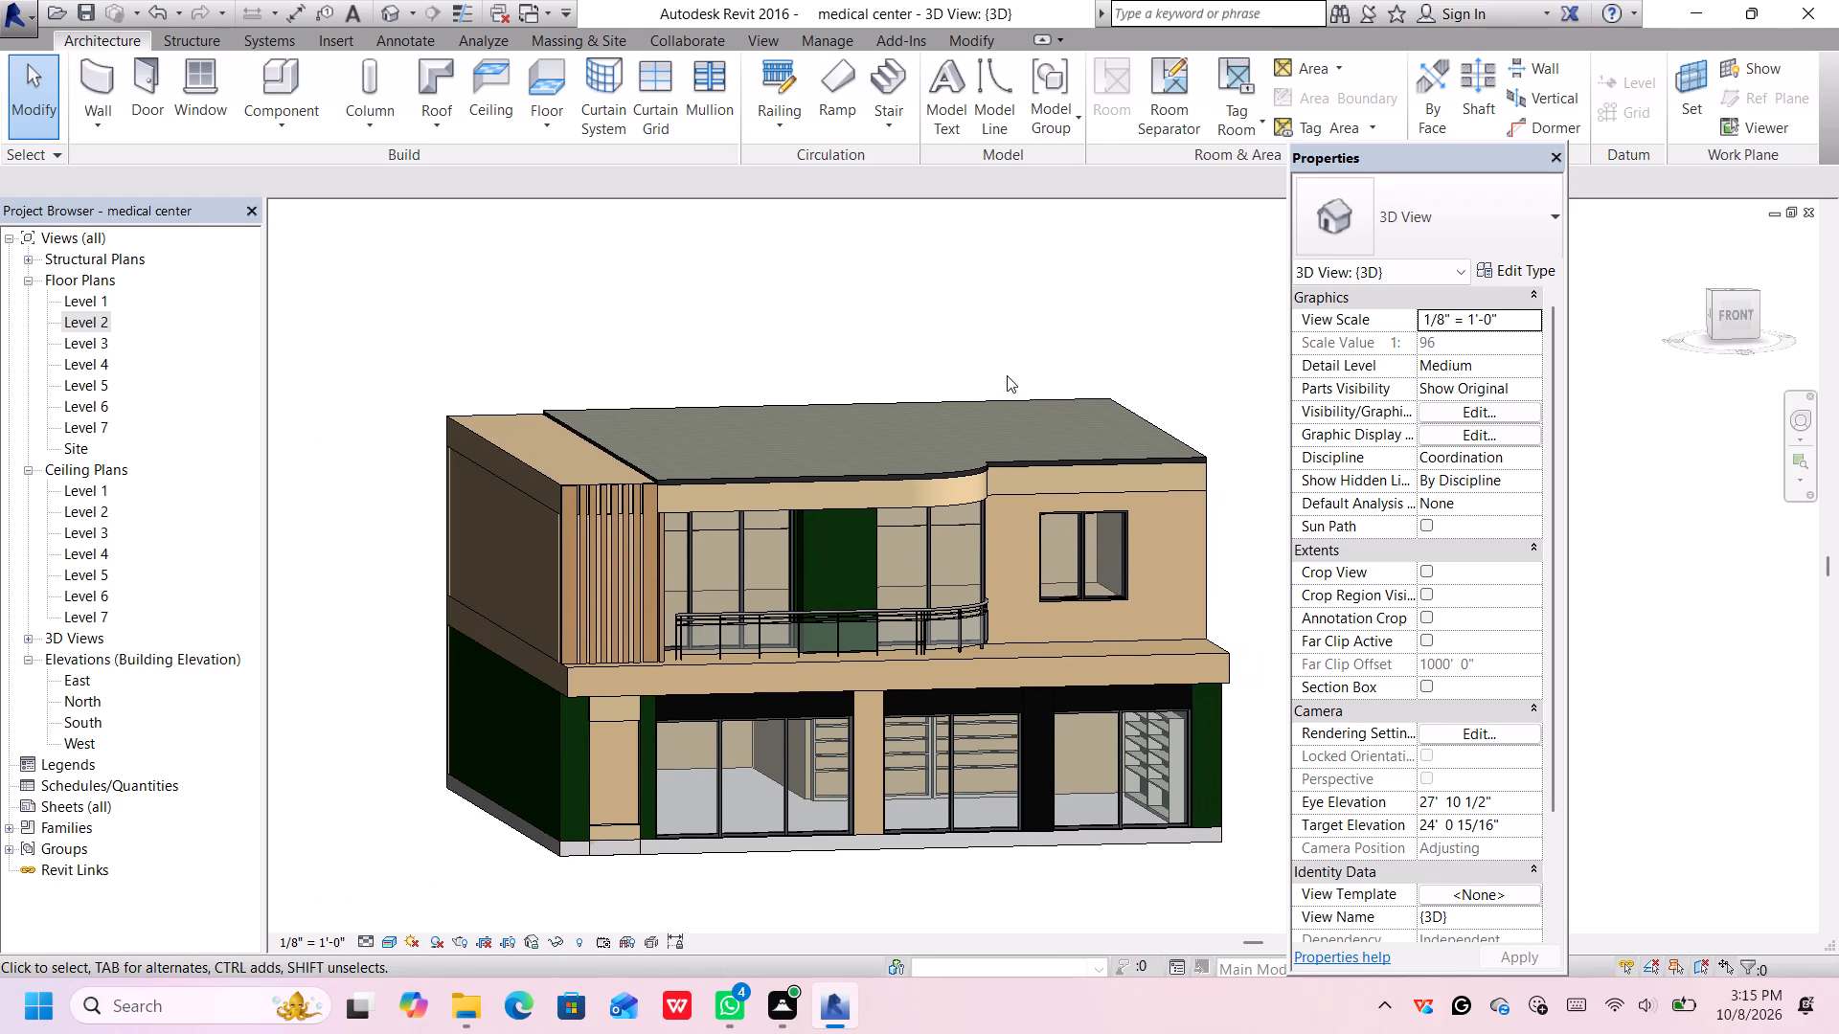
scroll(602, 417, "up", 2)
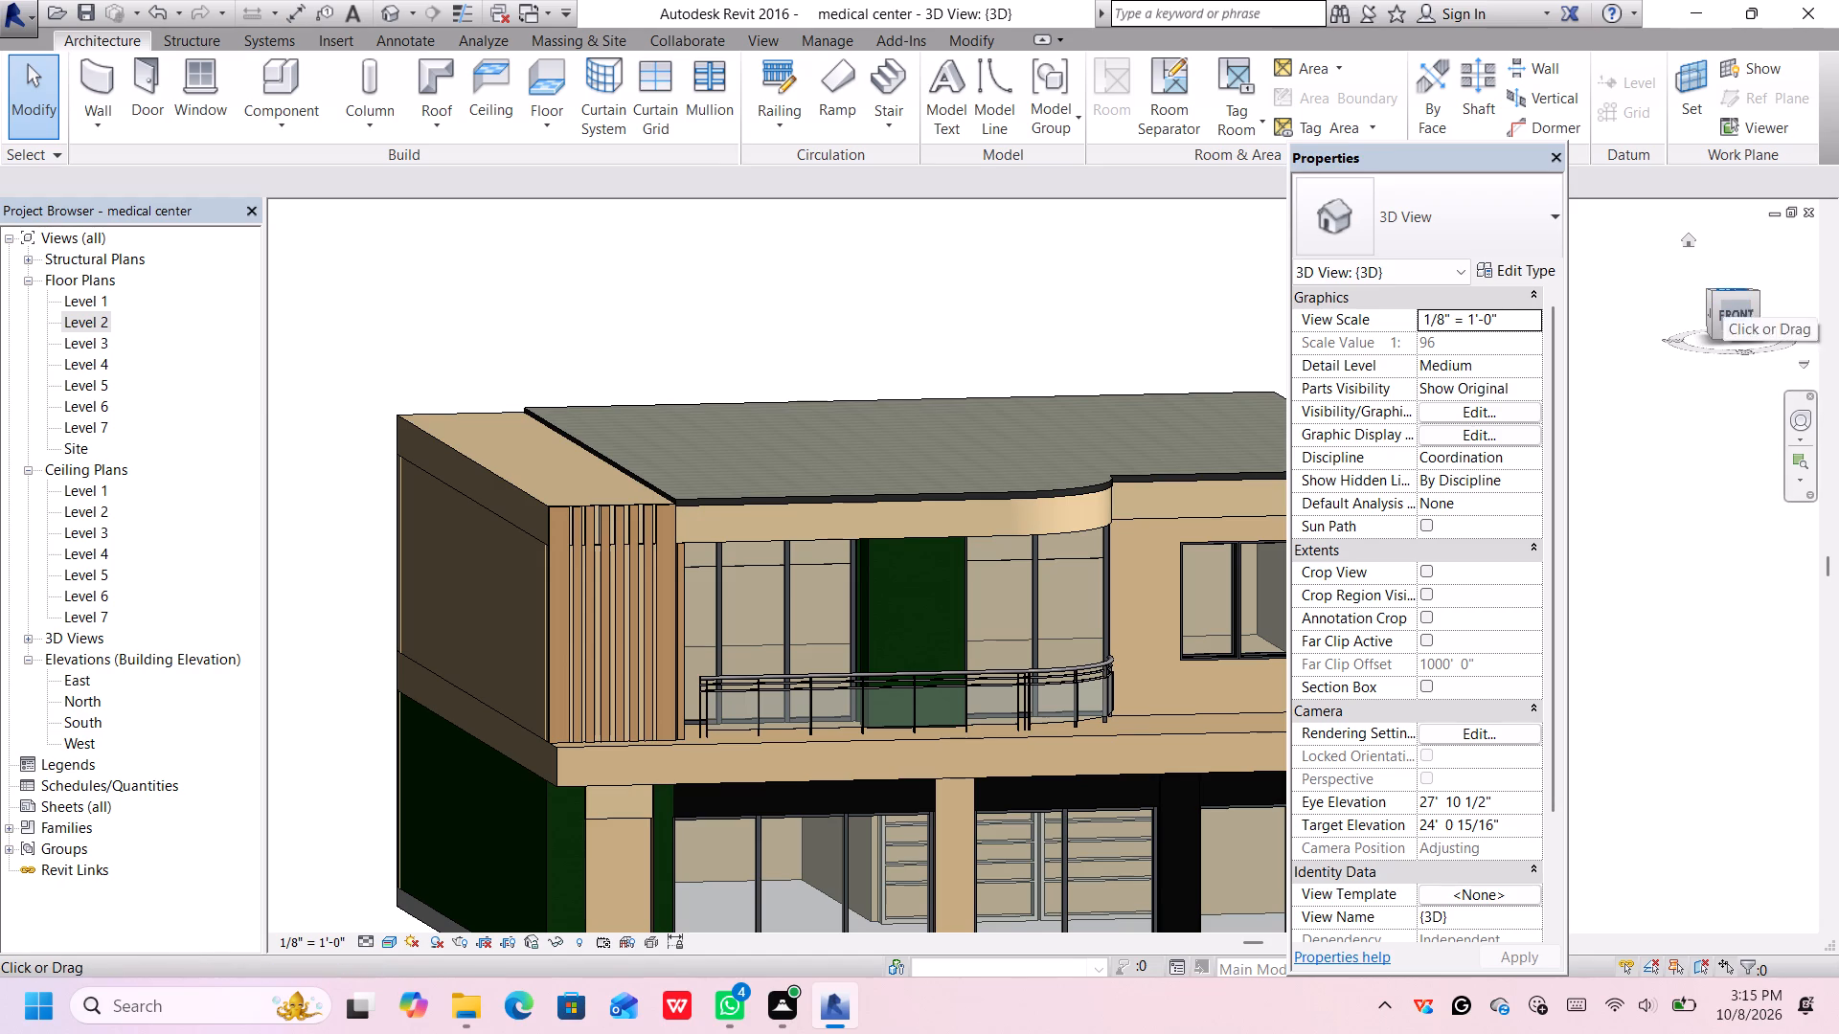
left_click(1723, 293)
left_click(1723, 293)
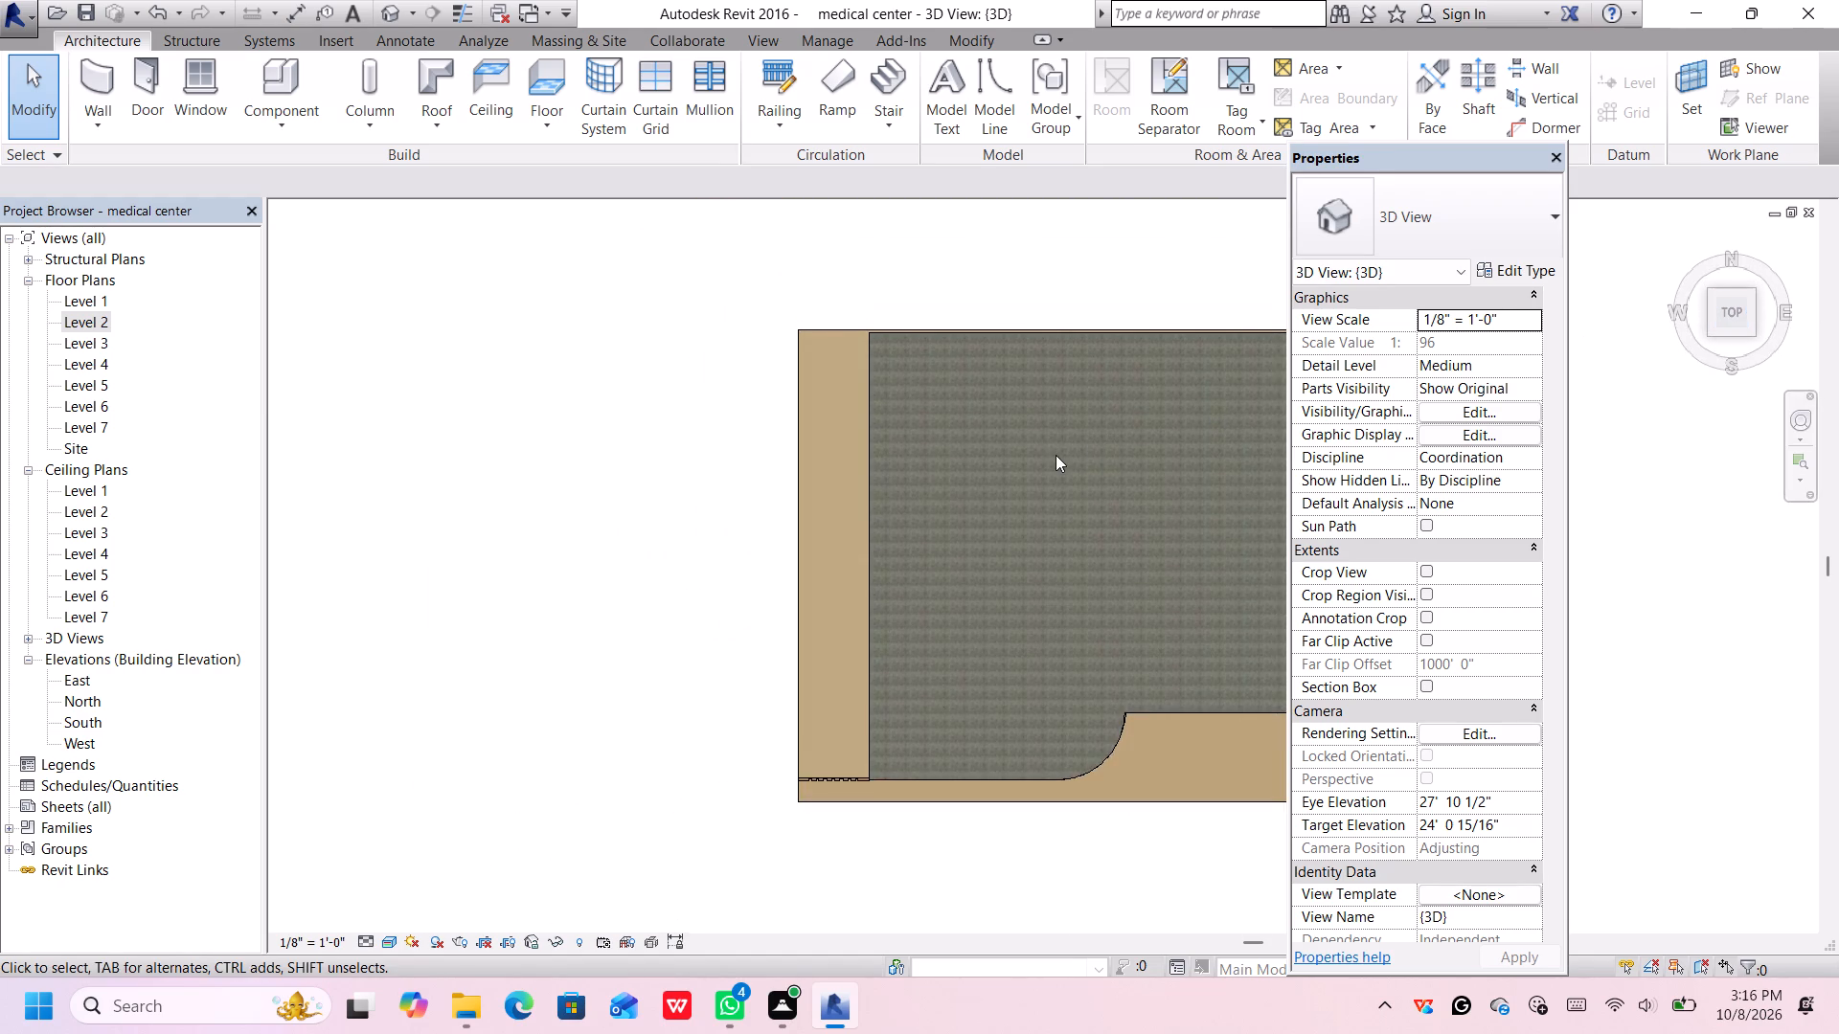
scroll(1054, 434, "up", 1)
middle_click_drag(1041, 433, 900, 484)
scroll(1126, 370, "up", 1)
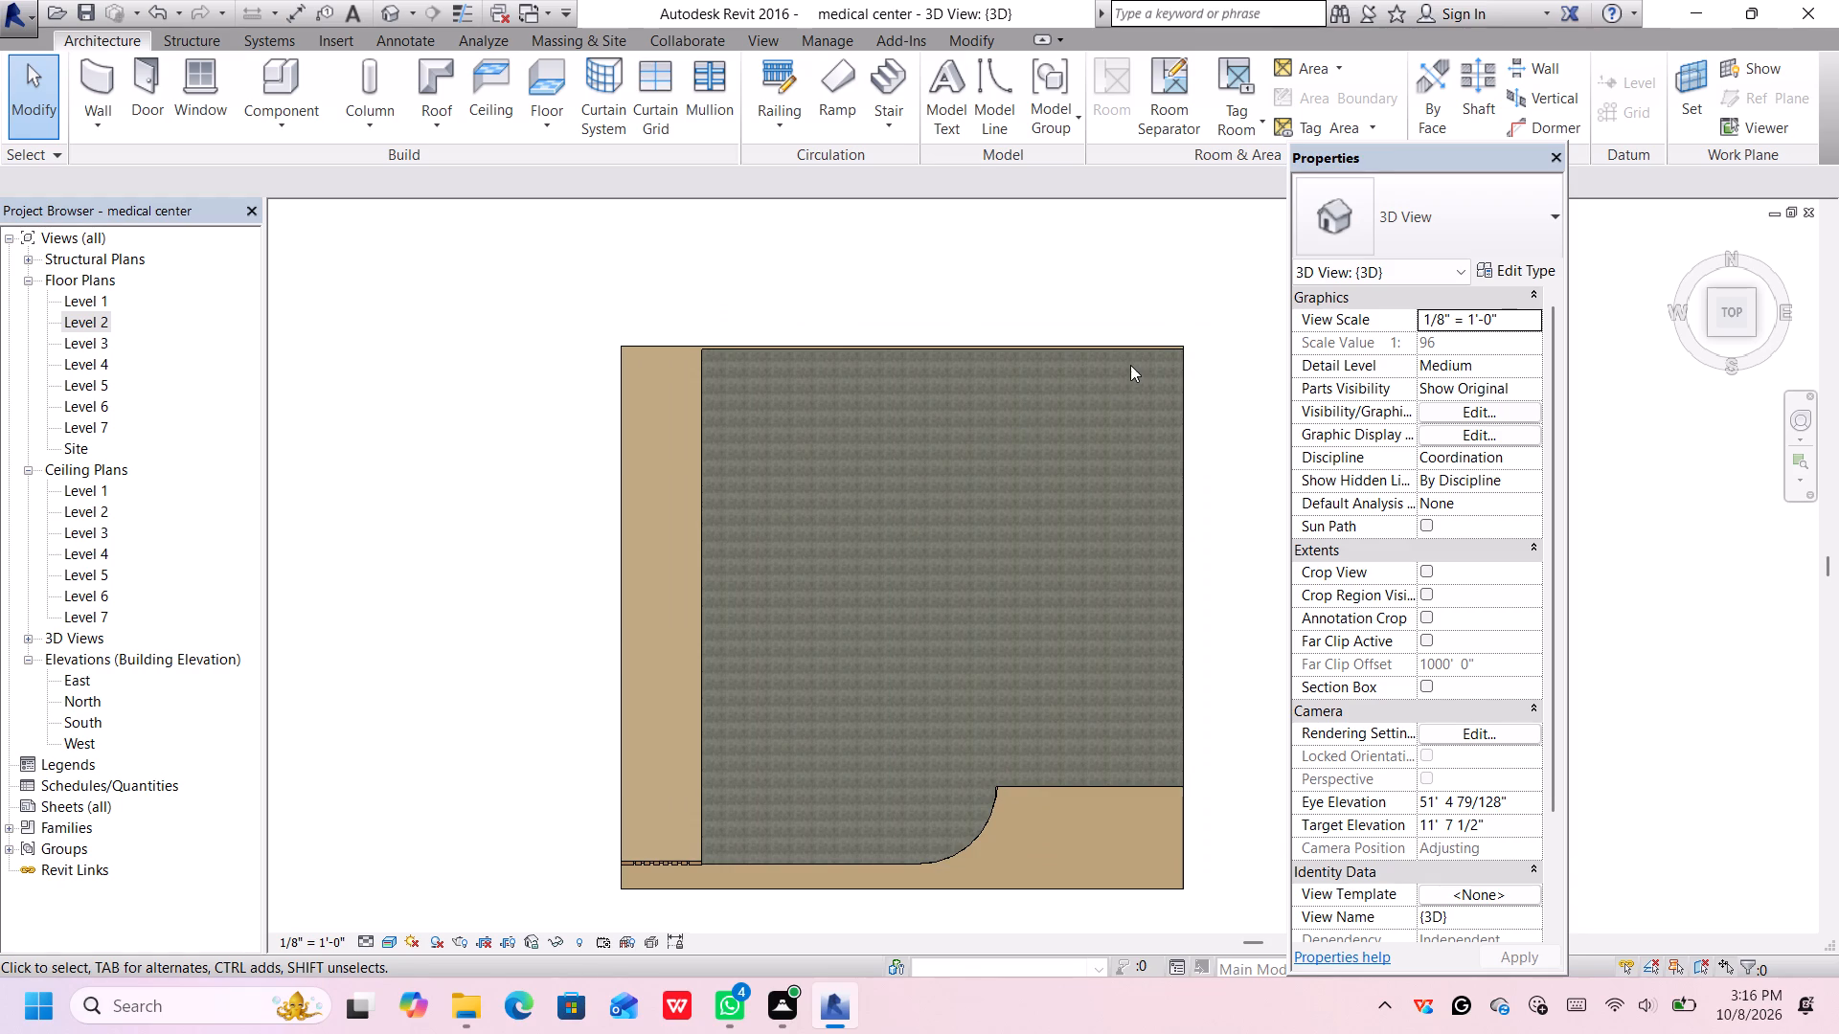
middle_click_drag(1122, 367, 1106, 437)
scroll(1090, 396, "up", 1)
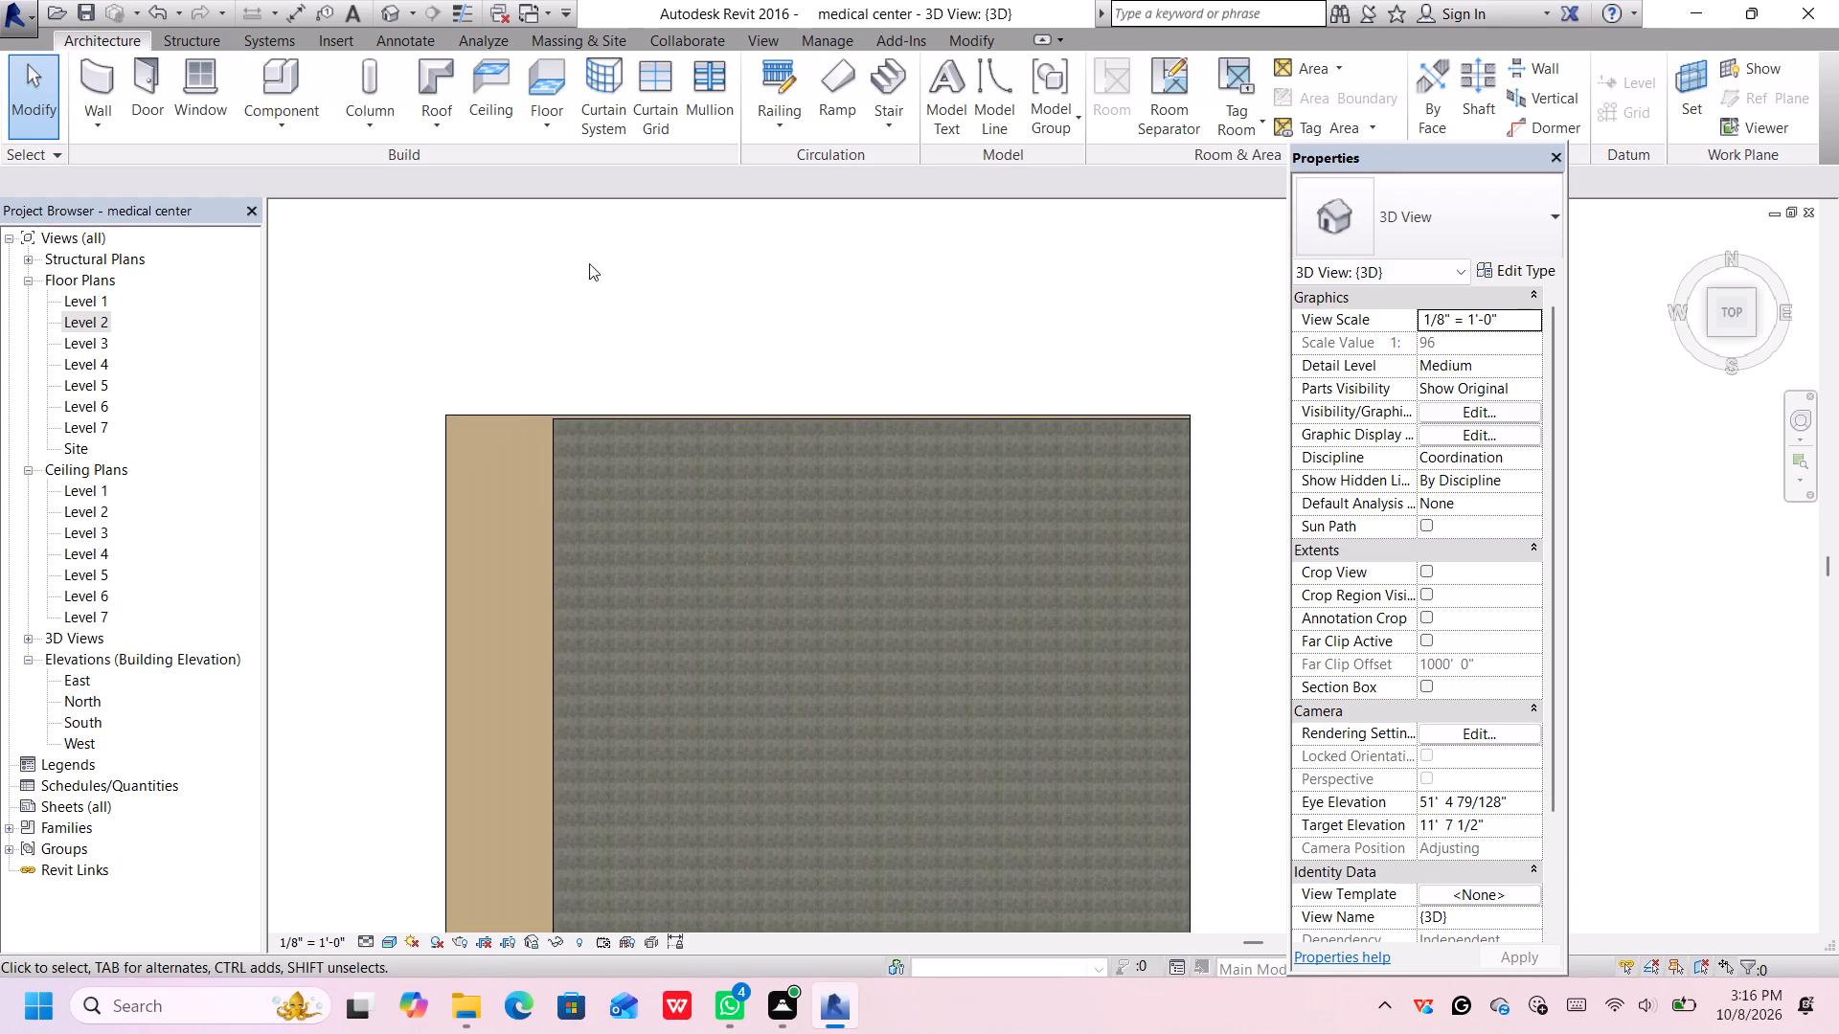
scroll(612, 367, "up", 2)
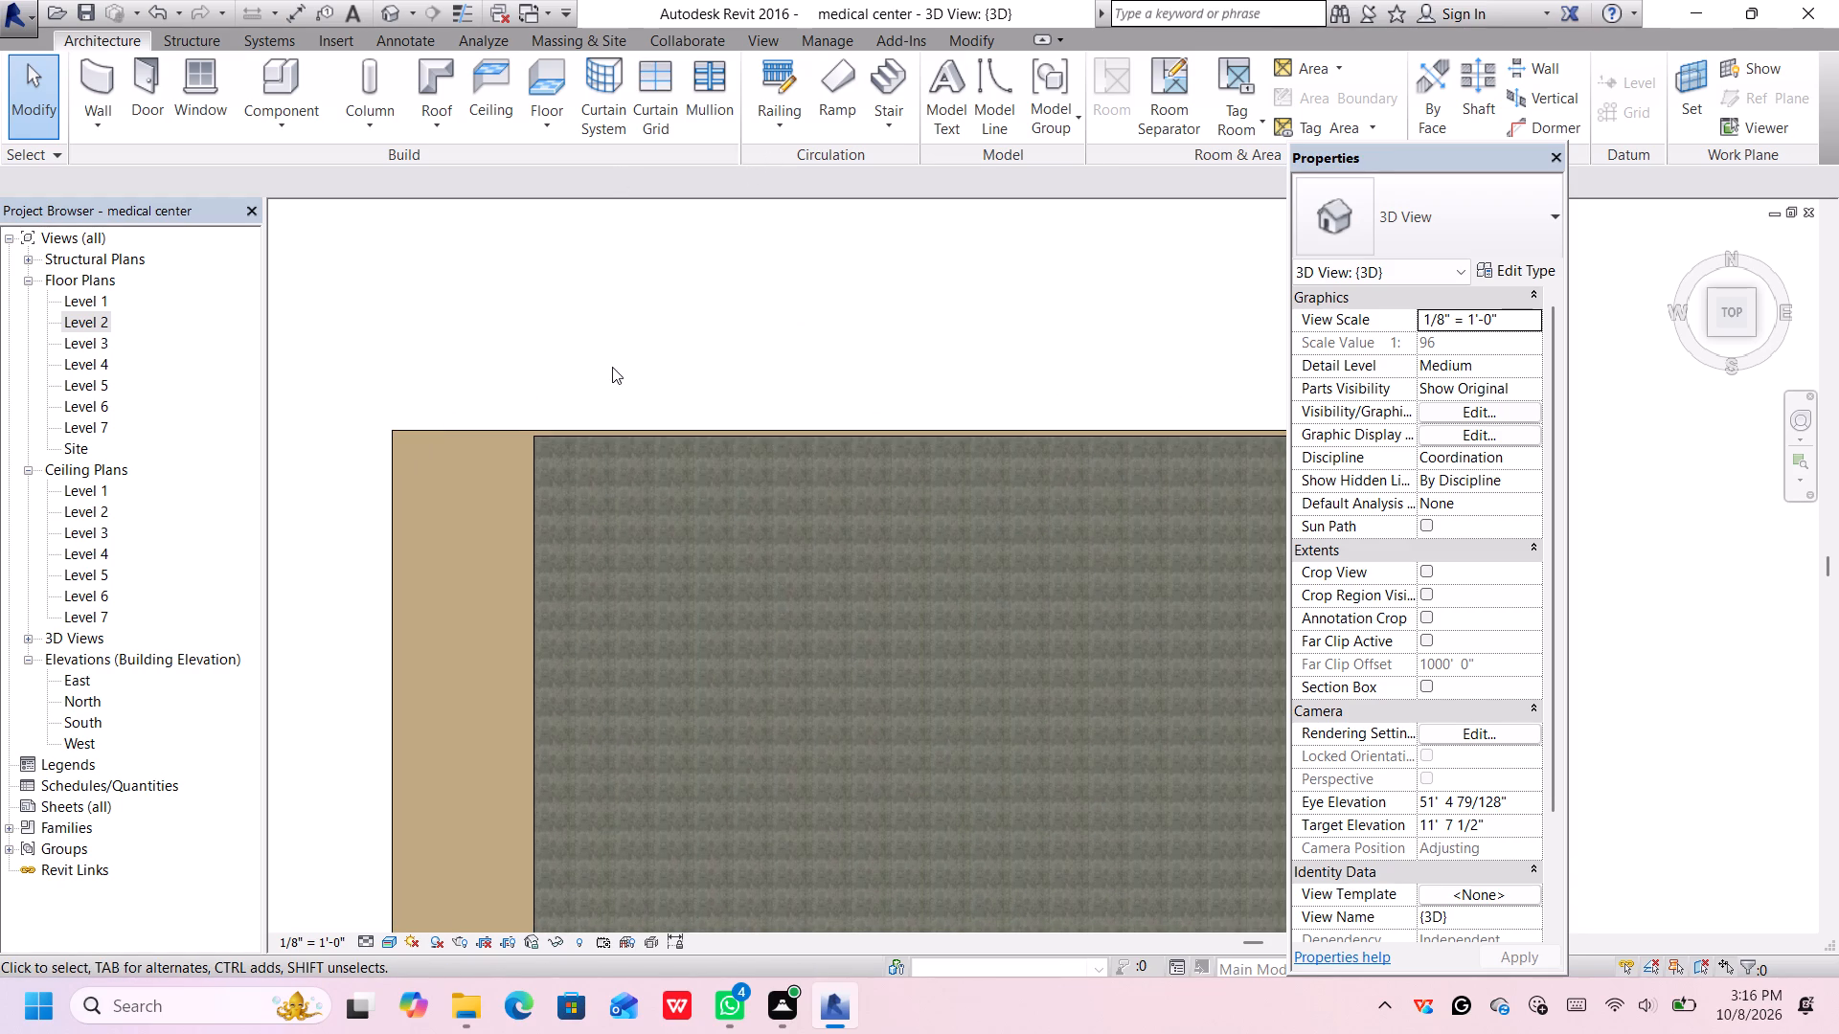
Start a new floor and sketch a rectangular boundary over the tan roof strip at the slatted side, up to the dark slab's edge.
left_click(547, 92)
middle_click_drag(837, 179, 804, 161)
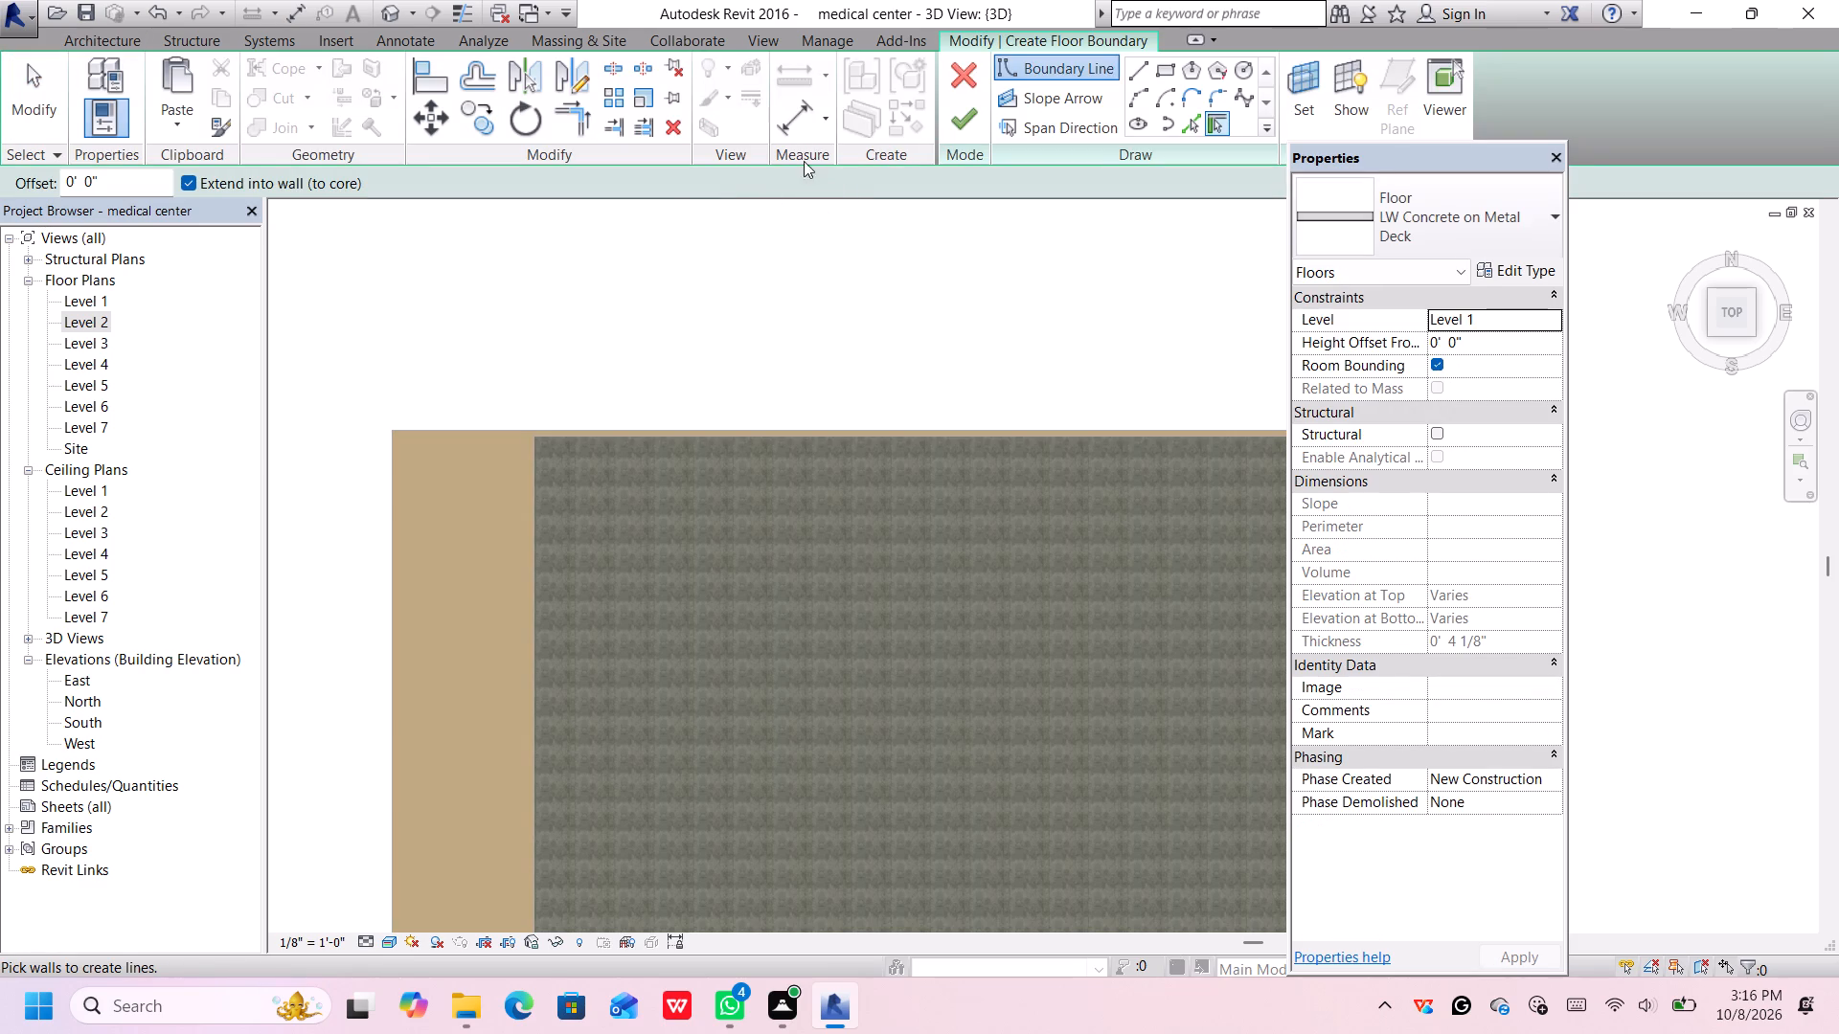
middle_click_drag(804, 161, 715, 147)
scroll(1092, 304, "down", 1)
middle_click_drag(1065, 317, 1008, 212)
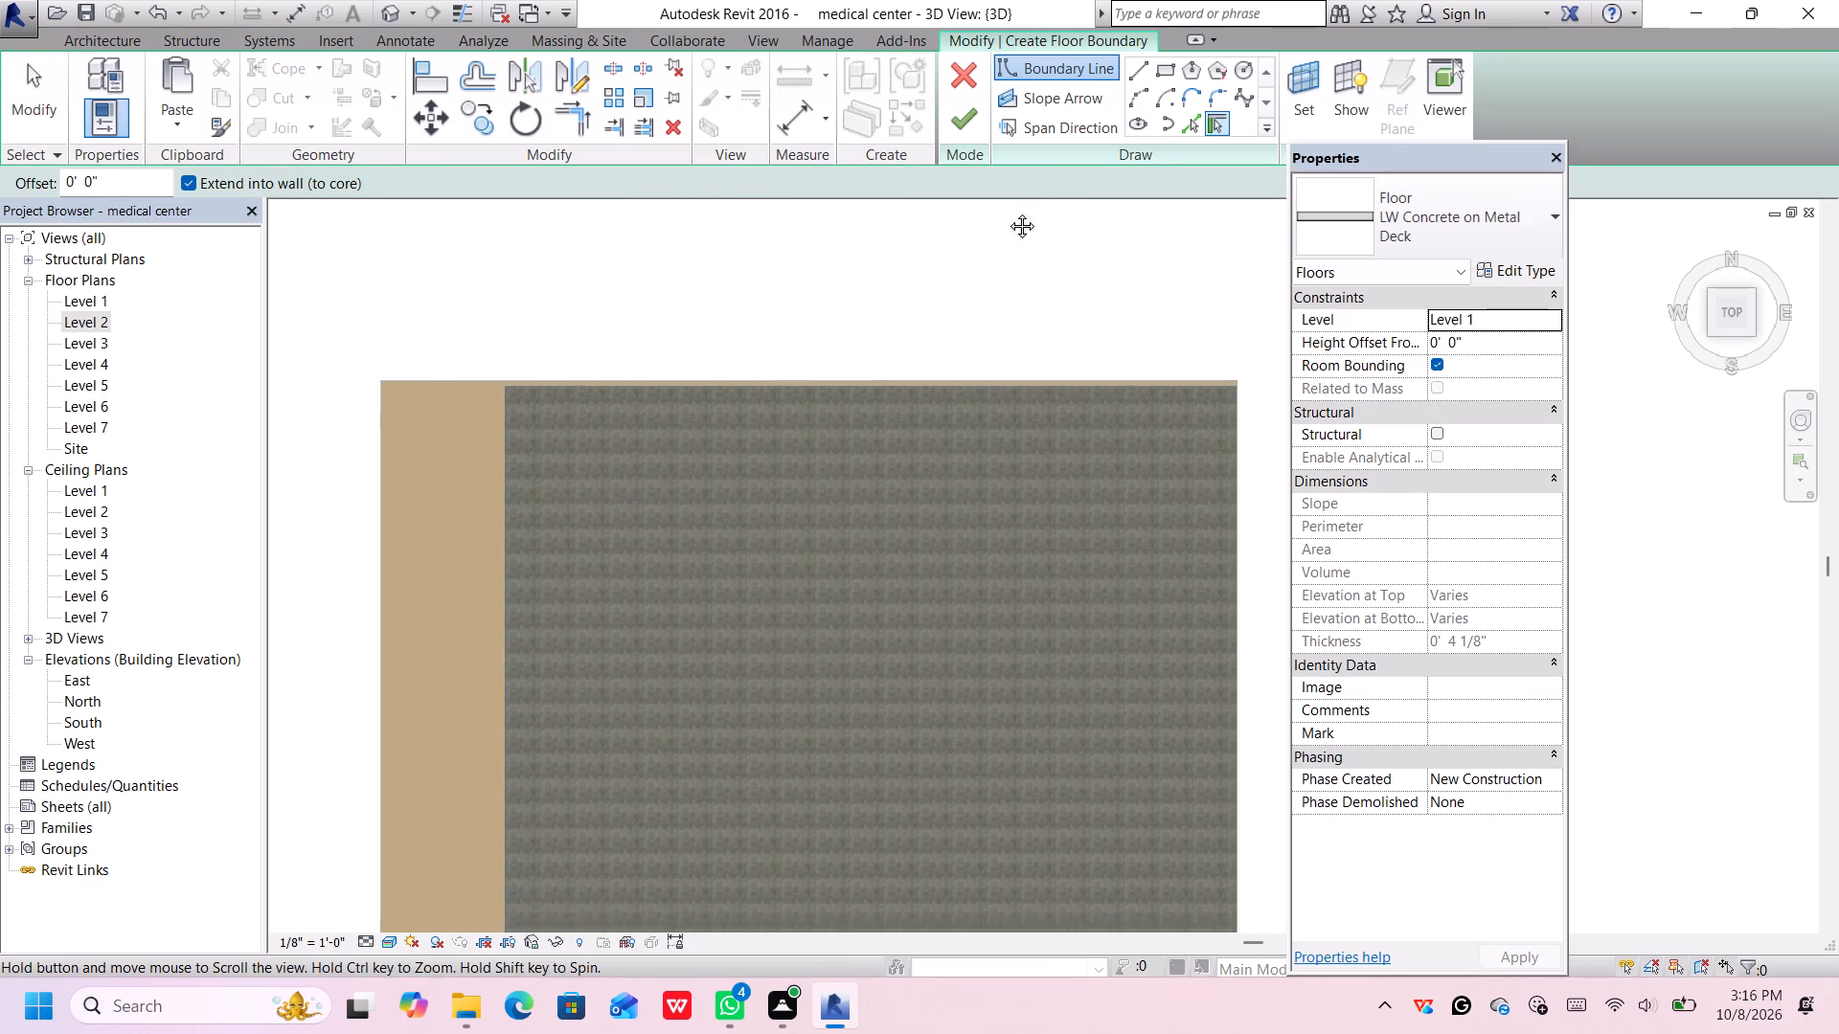
middle_click_drag(1008, 212, 1031, 179)
scroll(694, 271, "down", 2)
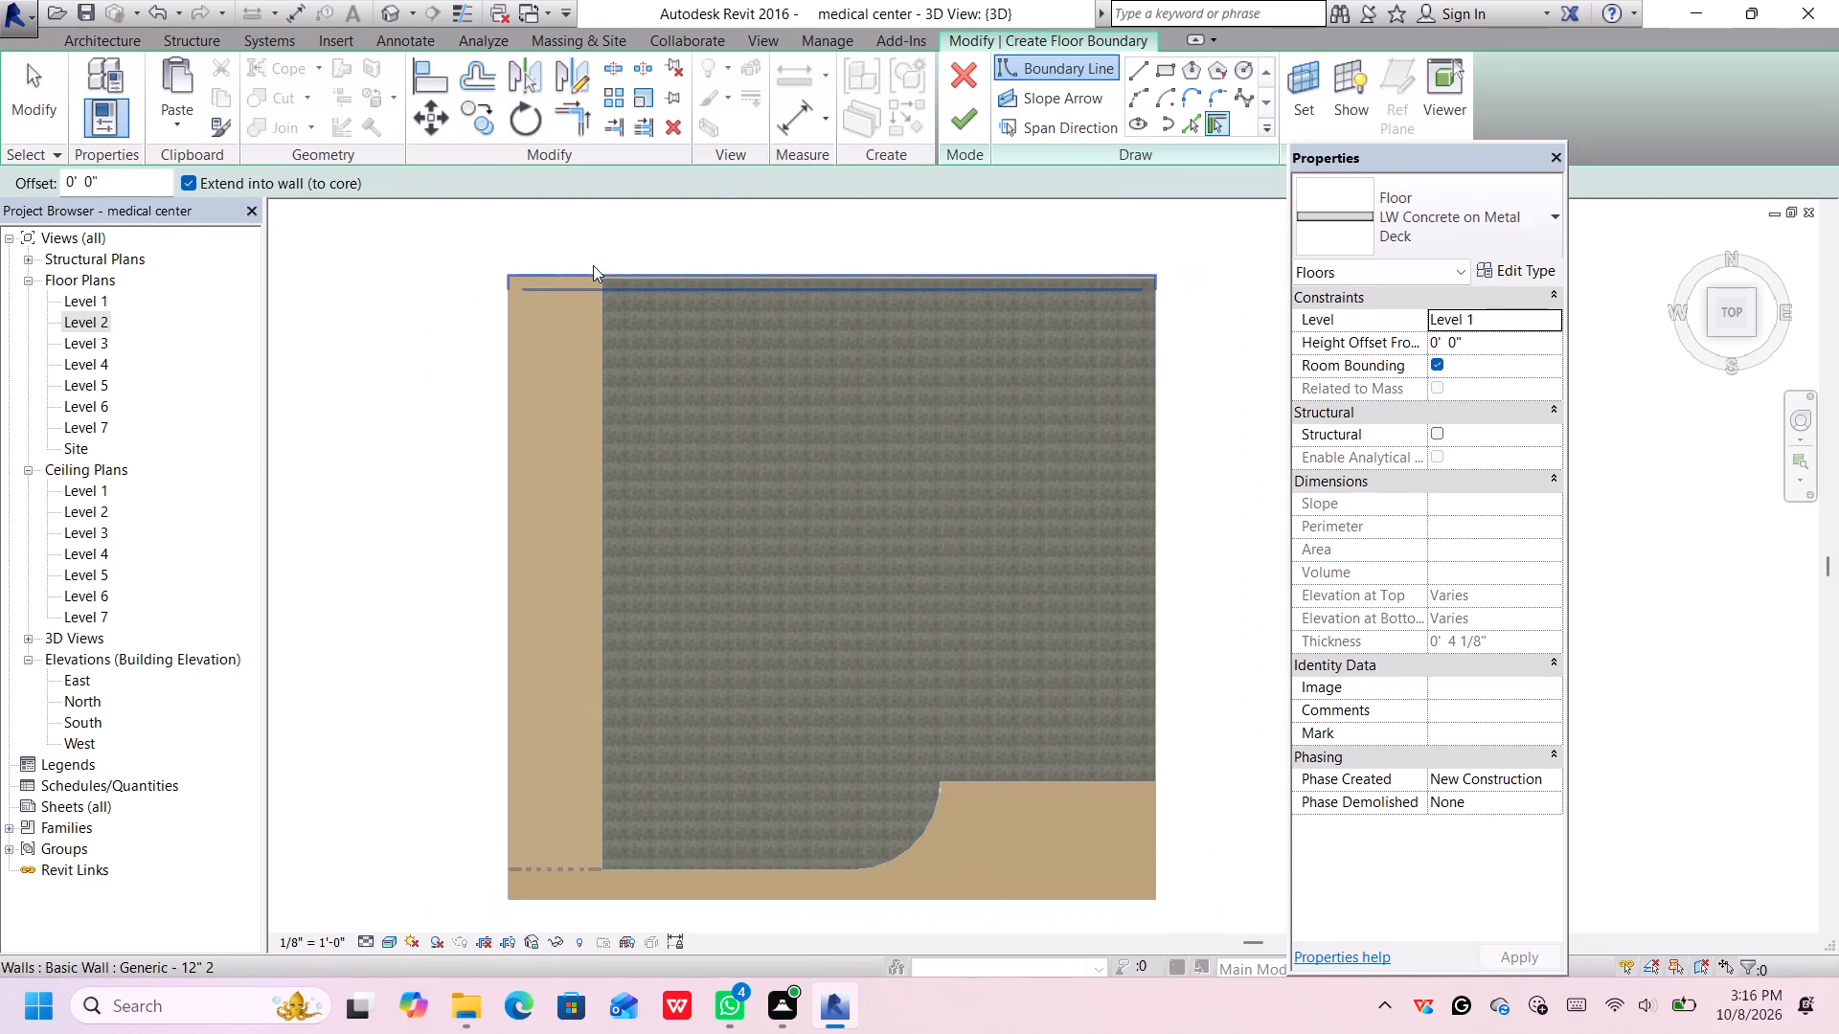
middle_click_drag(593, 263, 588, 237)
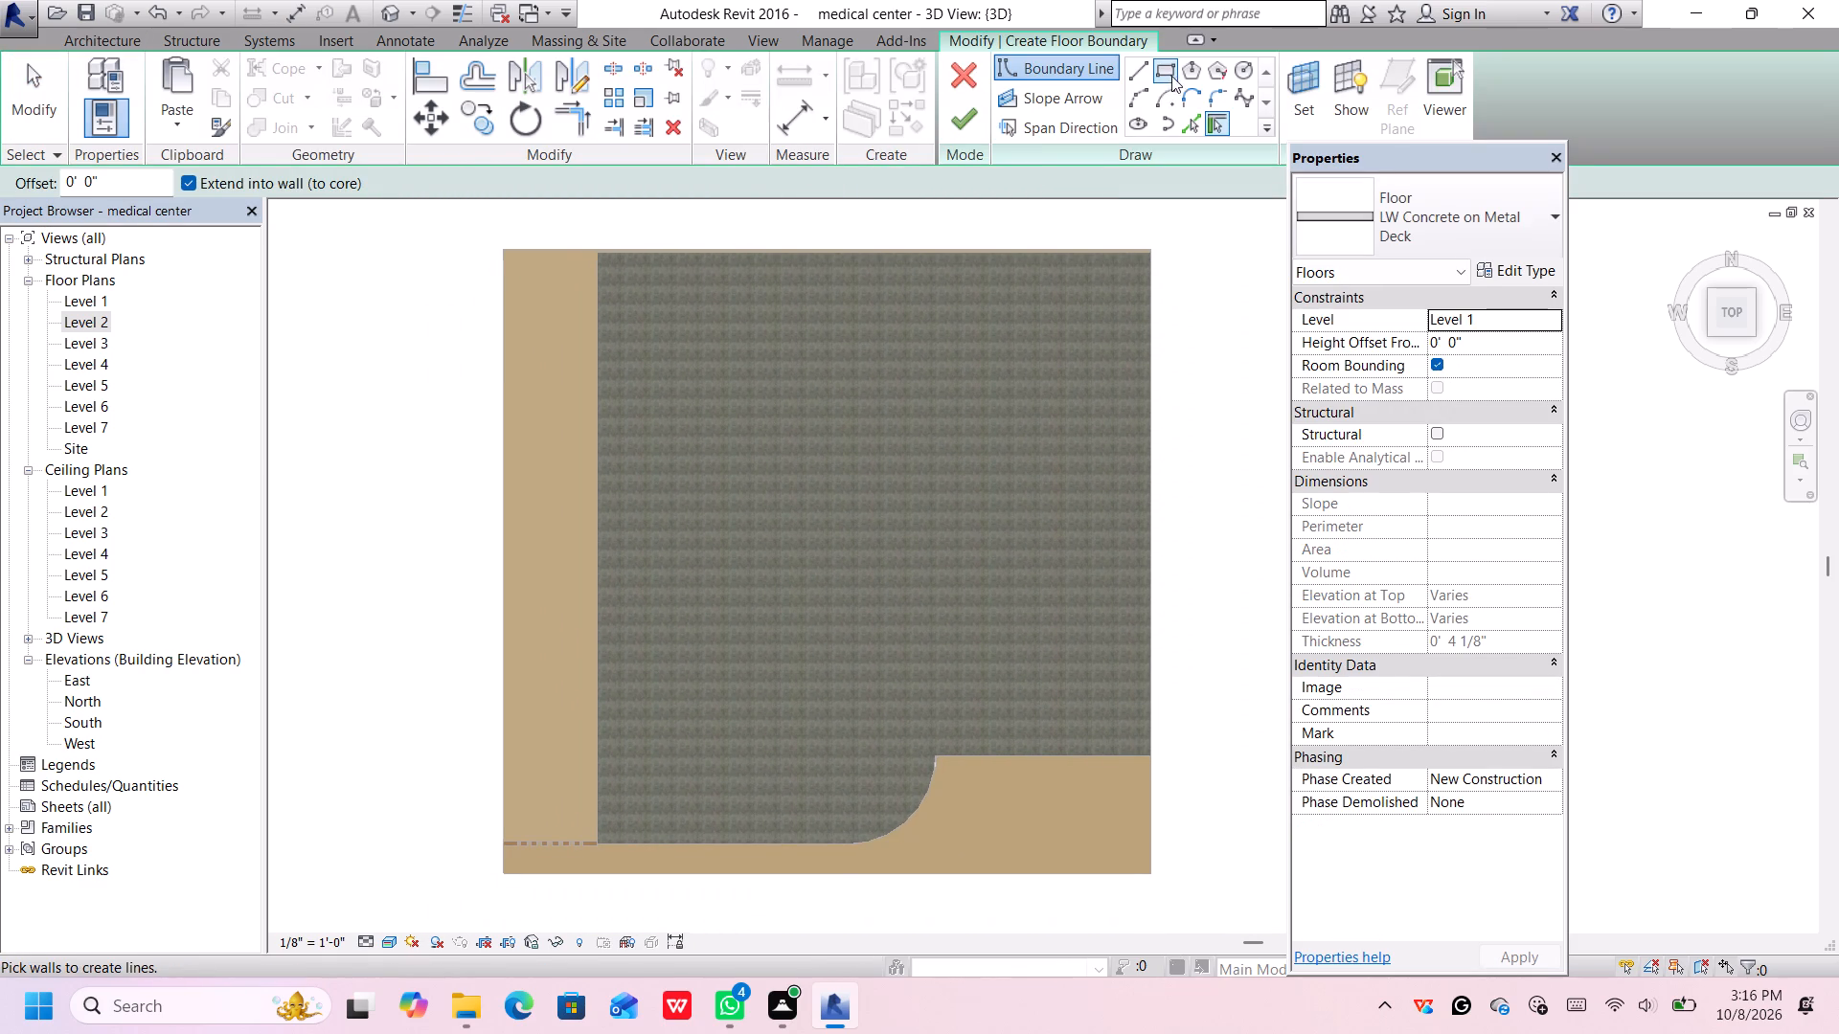
left_click(1172, 78)
scroll(625, 299, "up", 4)
middle_click_drag(585, 232, 605, 298)
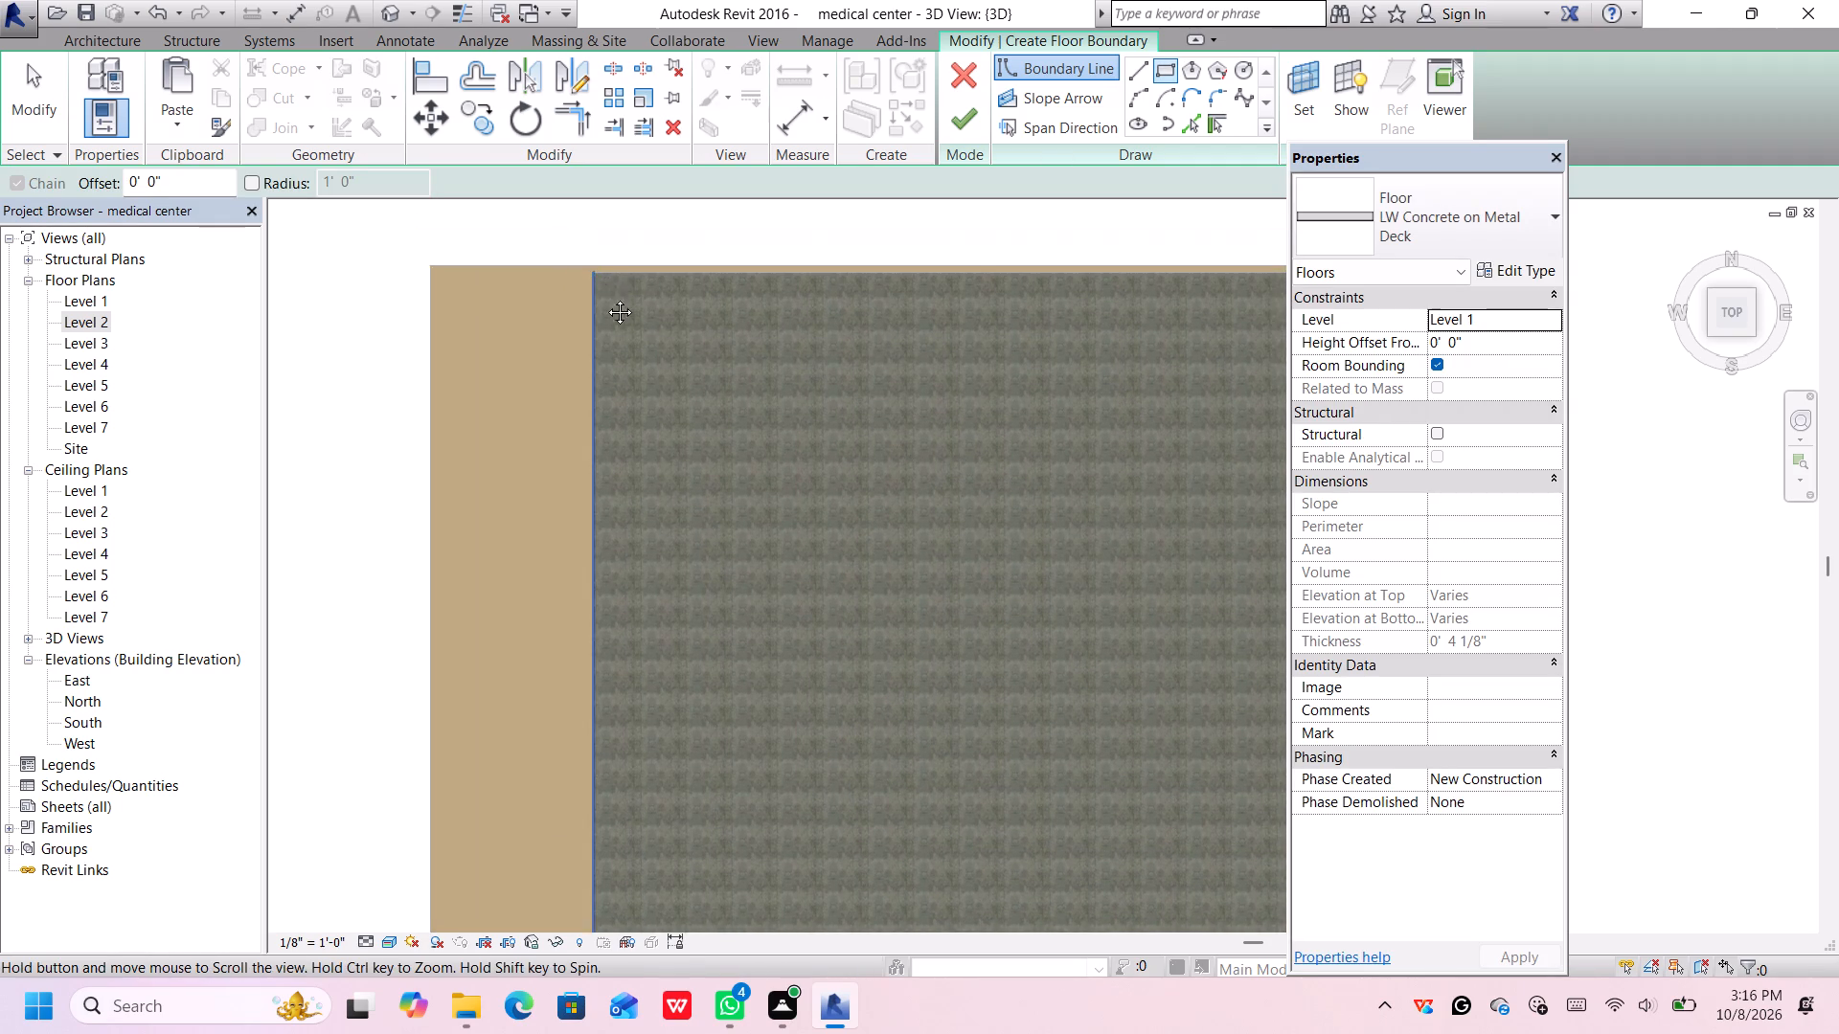
middle_click_drag(605, 298, 610, 308)
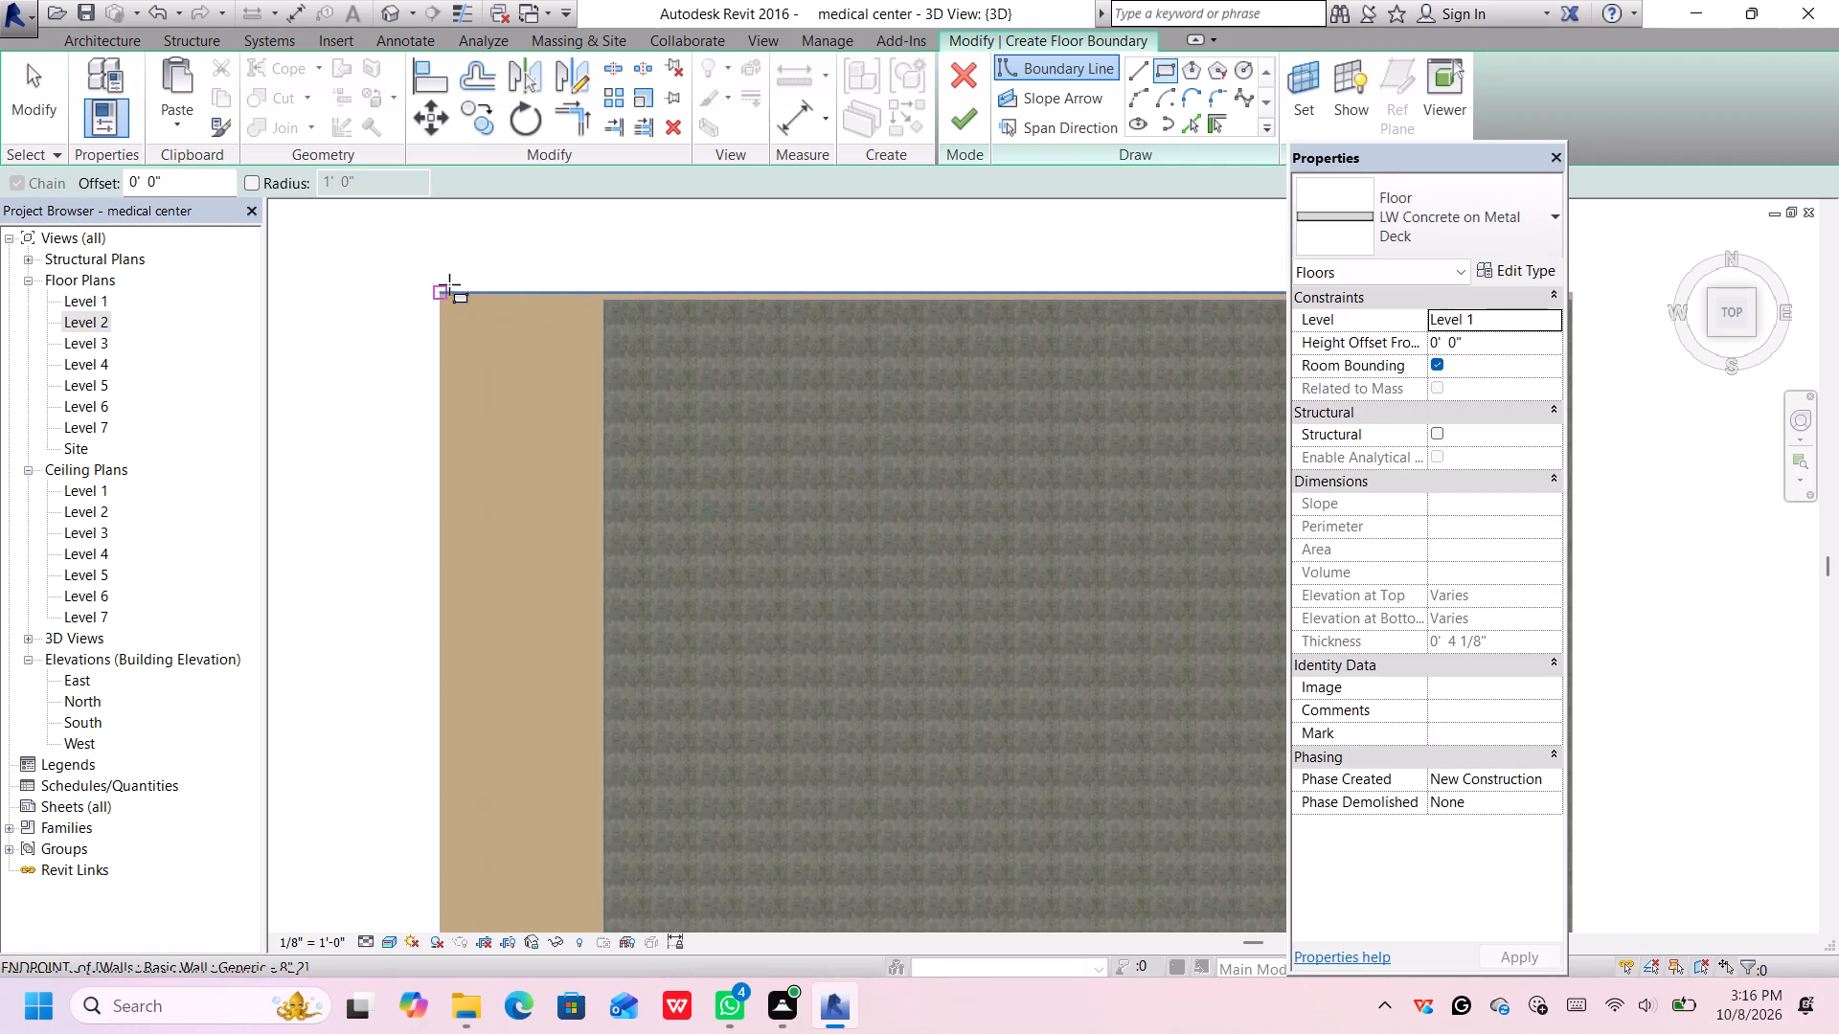
left_click(440, 291)
scroll(590, 492, "down", 3)
middle_click_drag(601, 506, 612, 216)
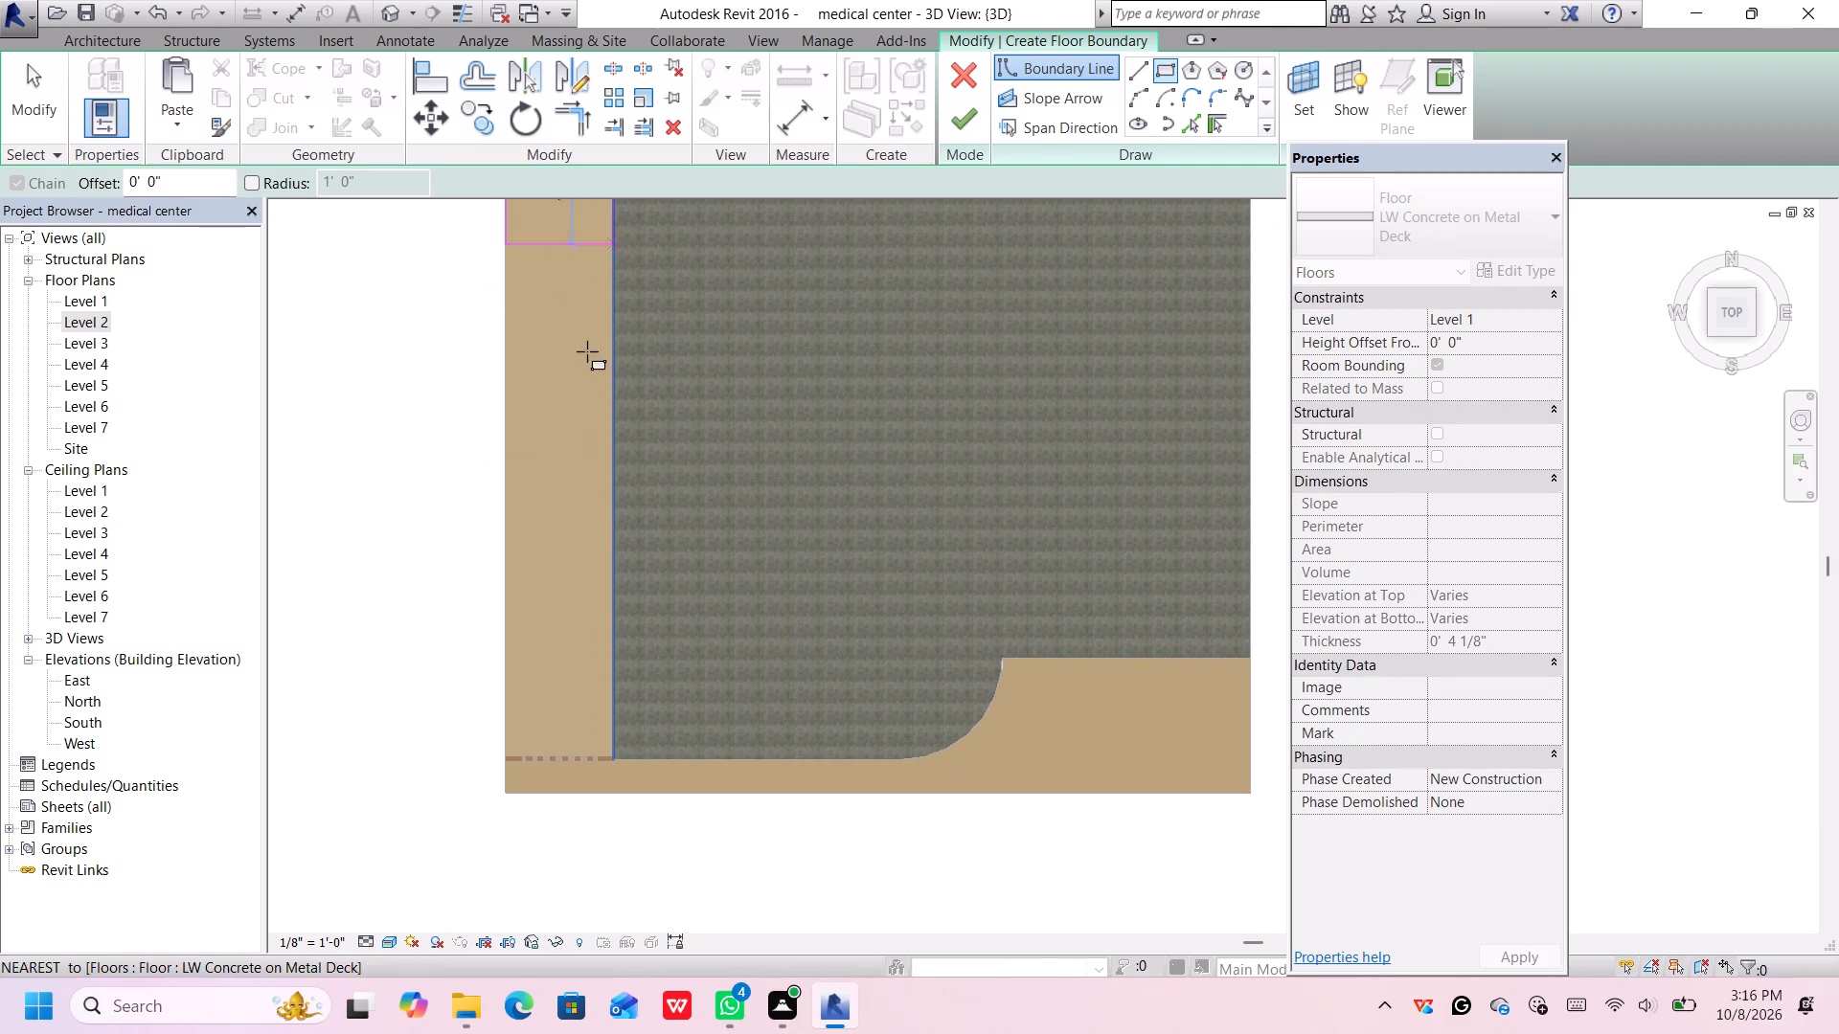
scroll(596, 739, "up", 1)
scroll(598, 739, "down", 1)
scroll(600, 754, "up", 5)
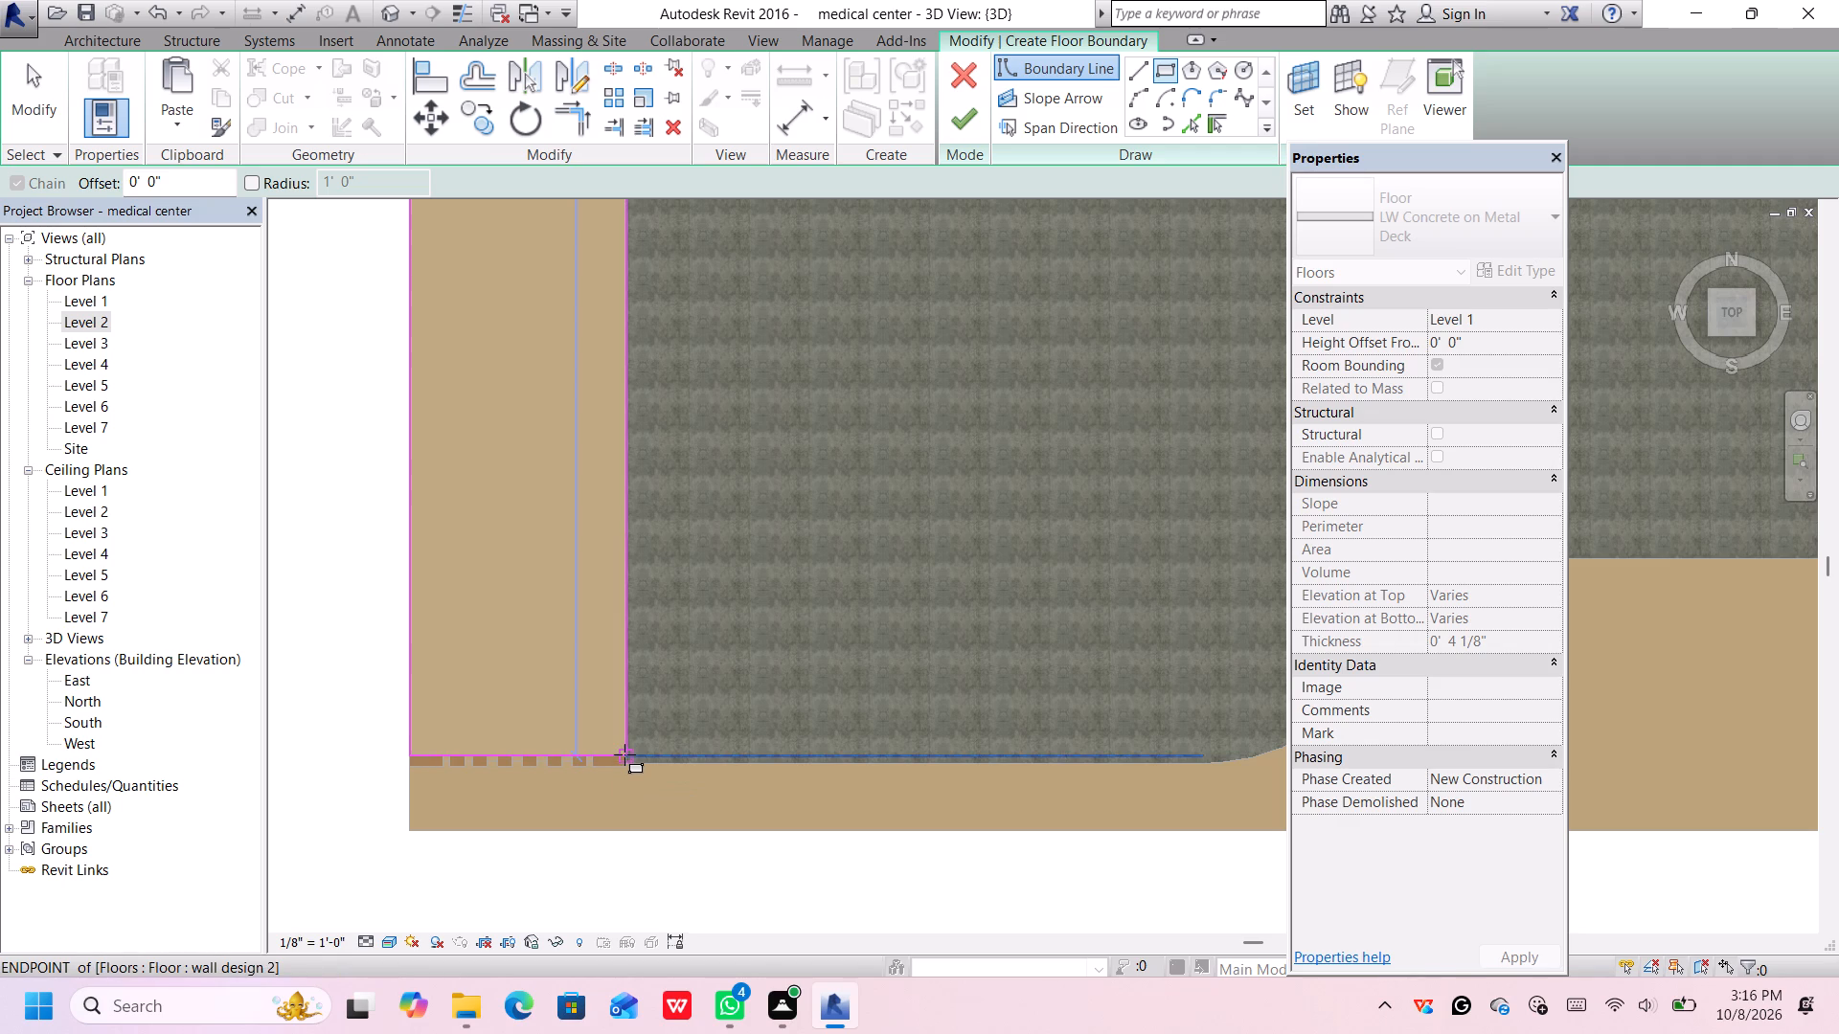
scroll(634, 778, "up", 2)
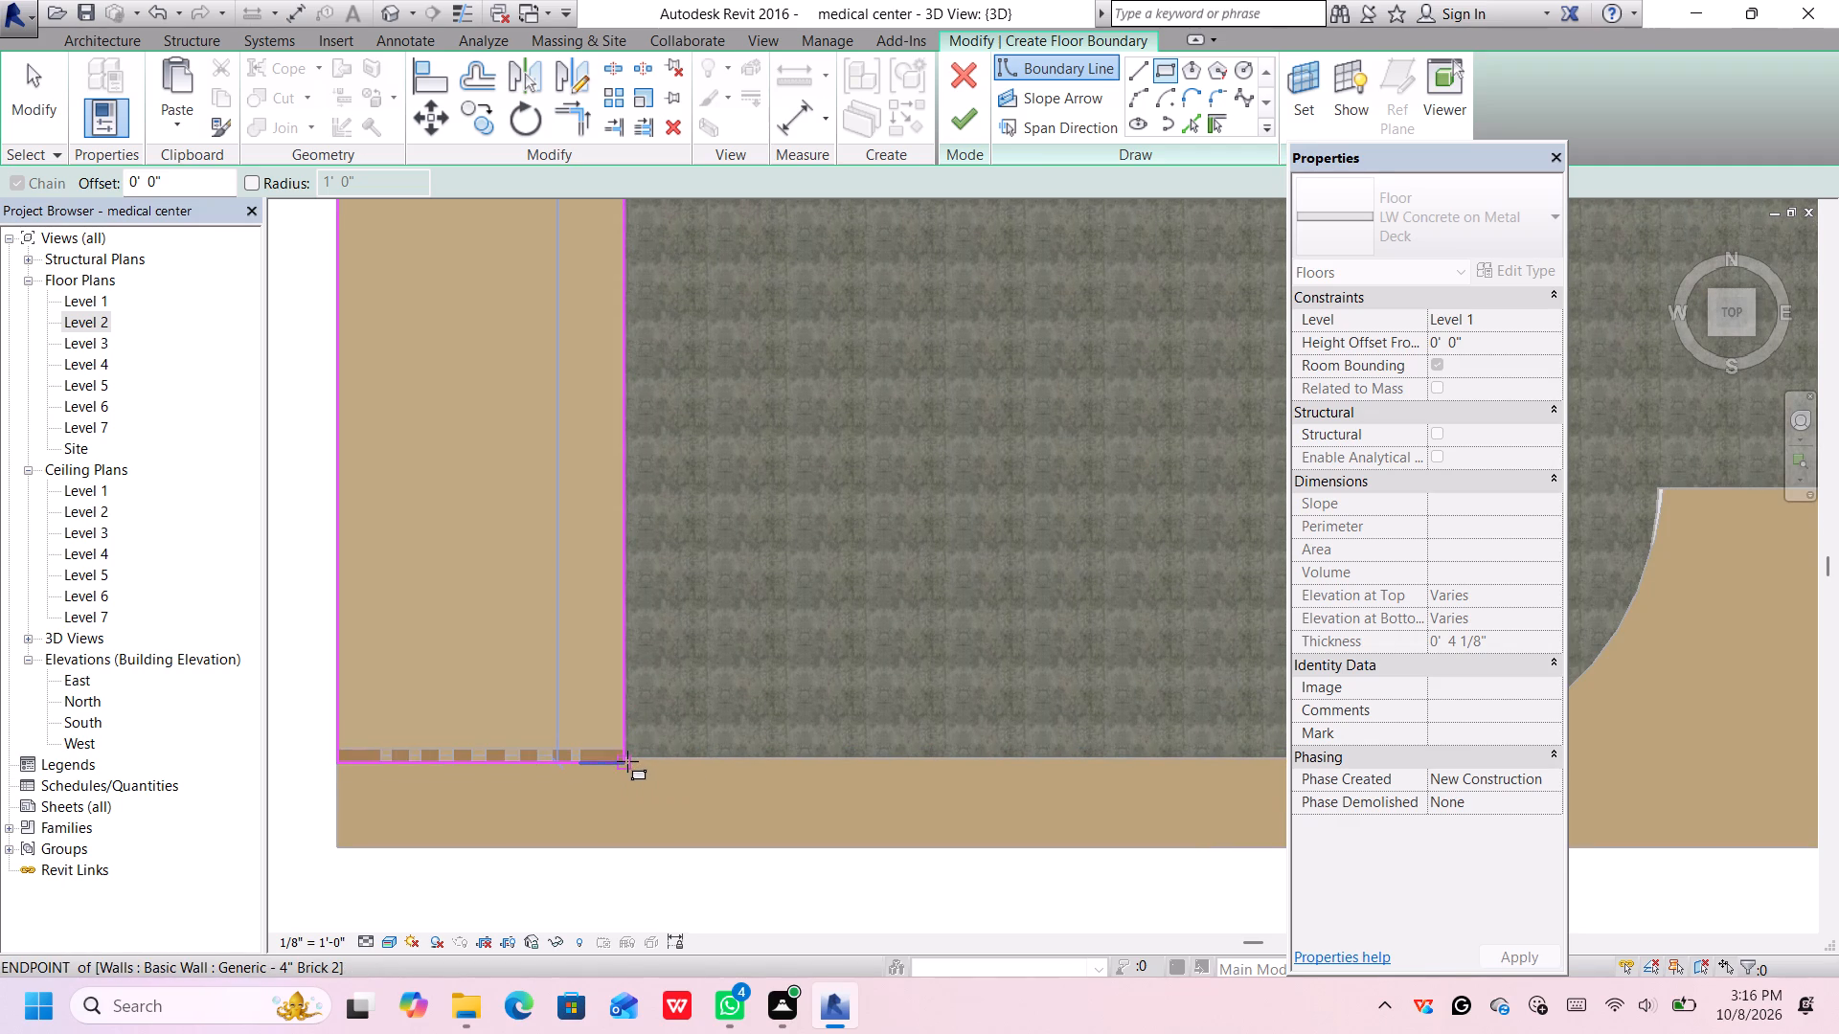
left_click(623, 749)
Sketch a second, thin boundary rectangle over the tan strip along the roof's rear edge, from the far corner to the first rectangle.
scroll(671, 600, "down", 1)
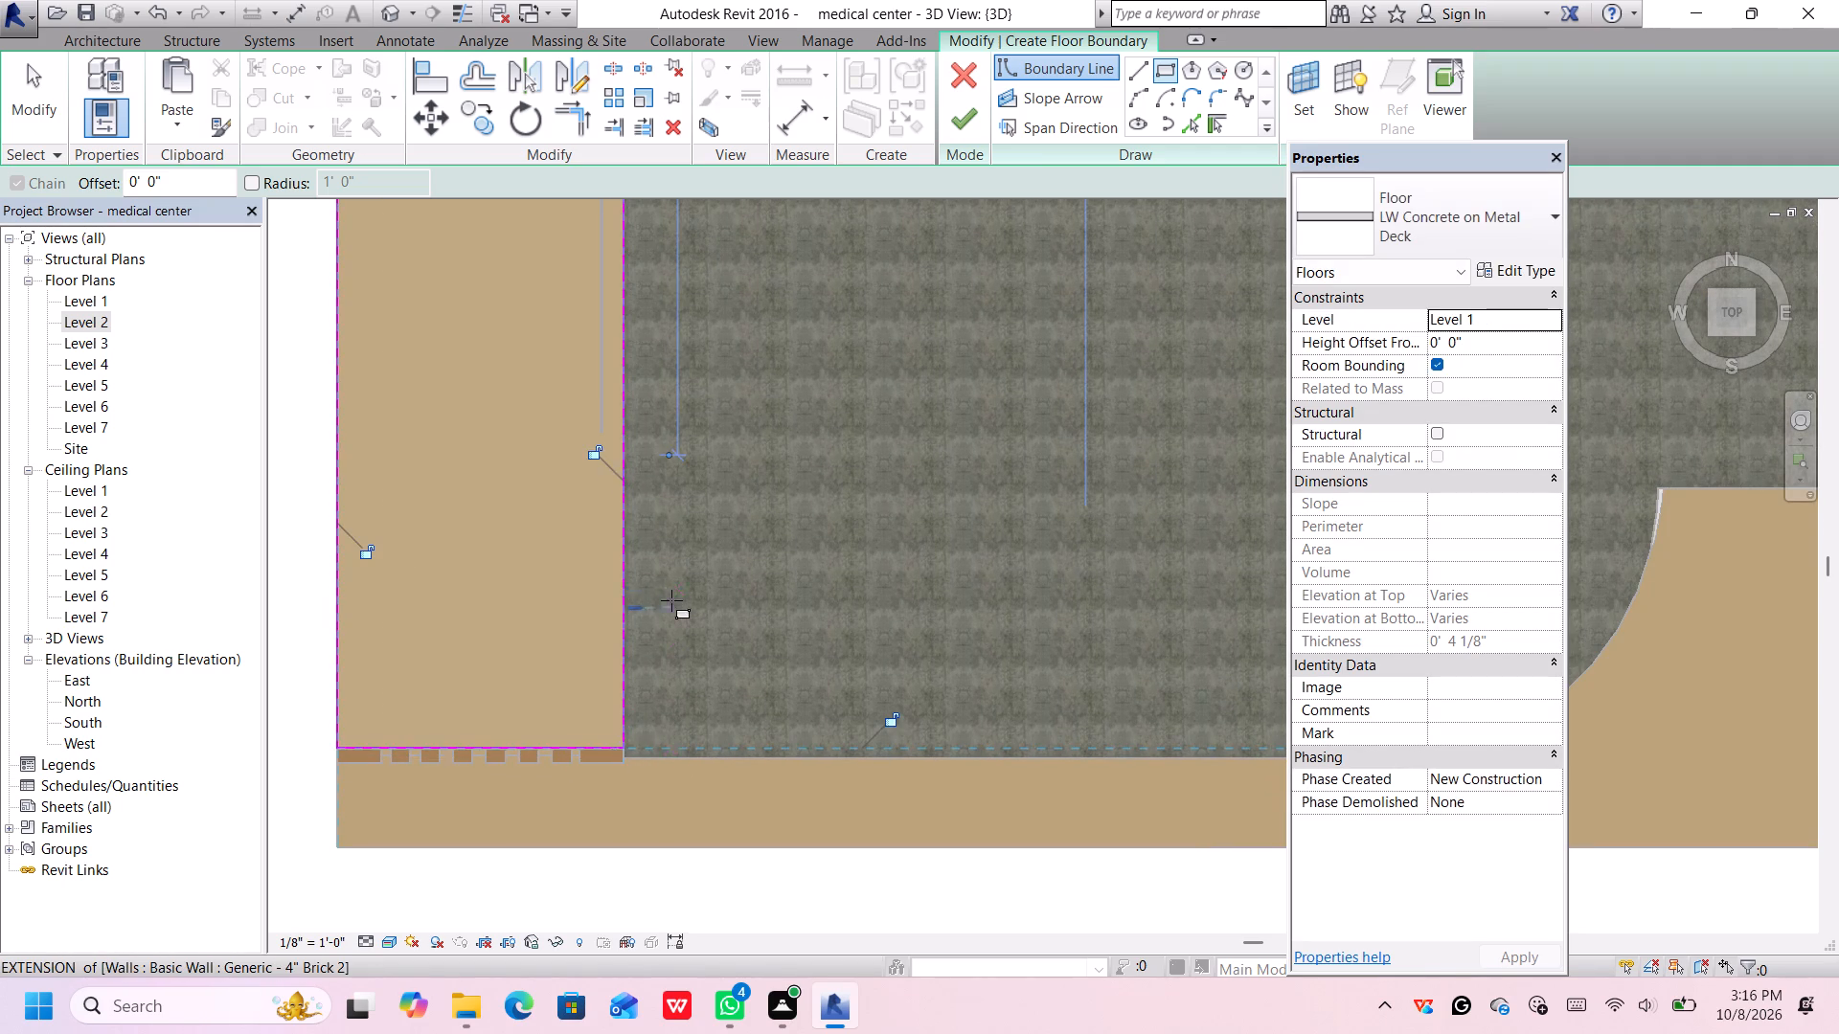
scroll(671, 600, "down", 5)
scroll(678, 555, "up", 1)
scroll(686, 549, "down", 2)
middle_click_drag(710, 488, 636, 879)
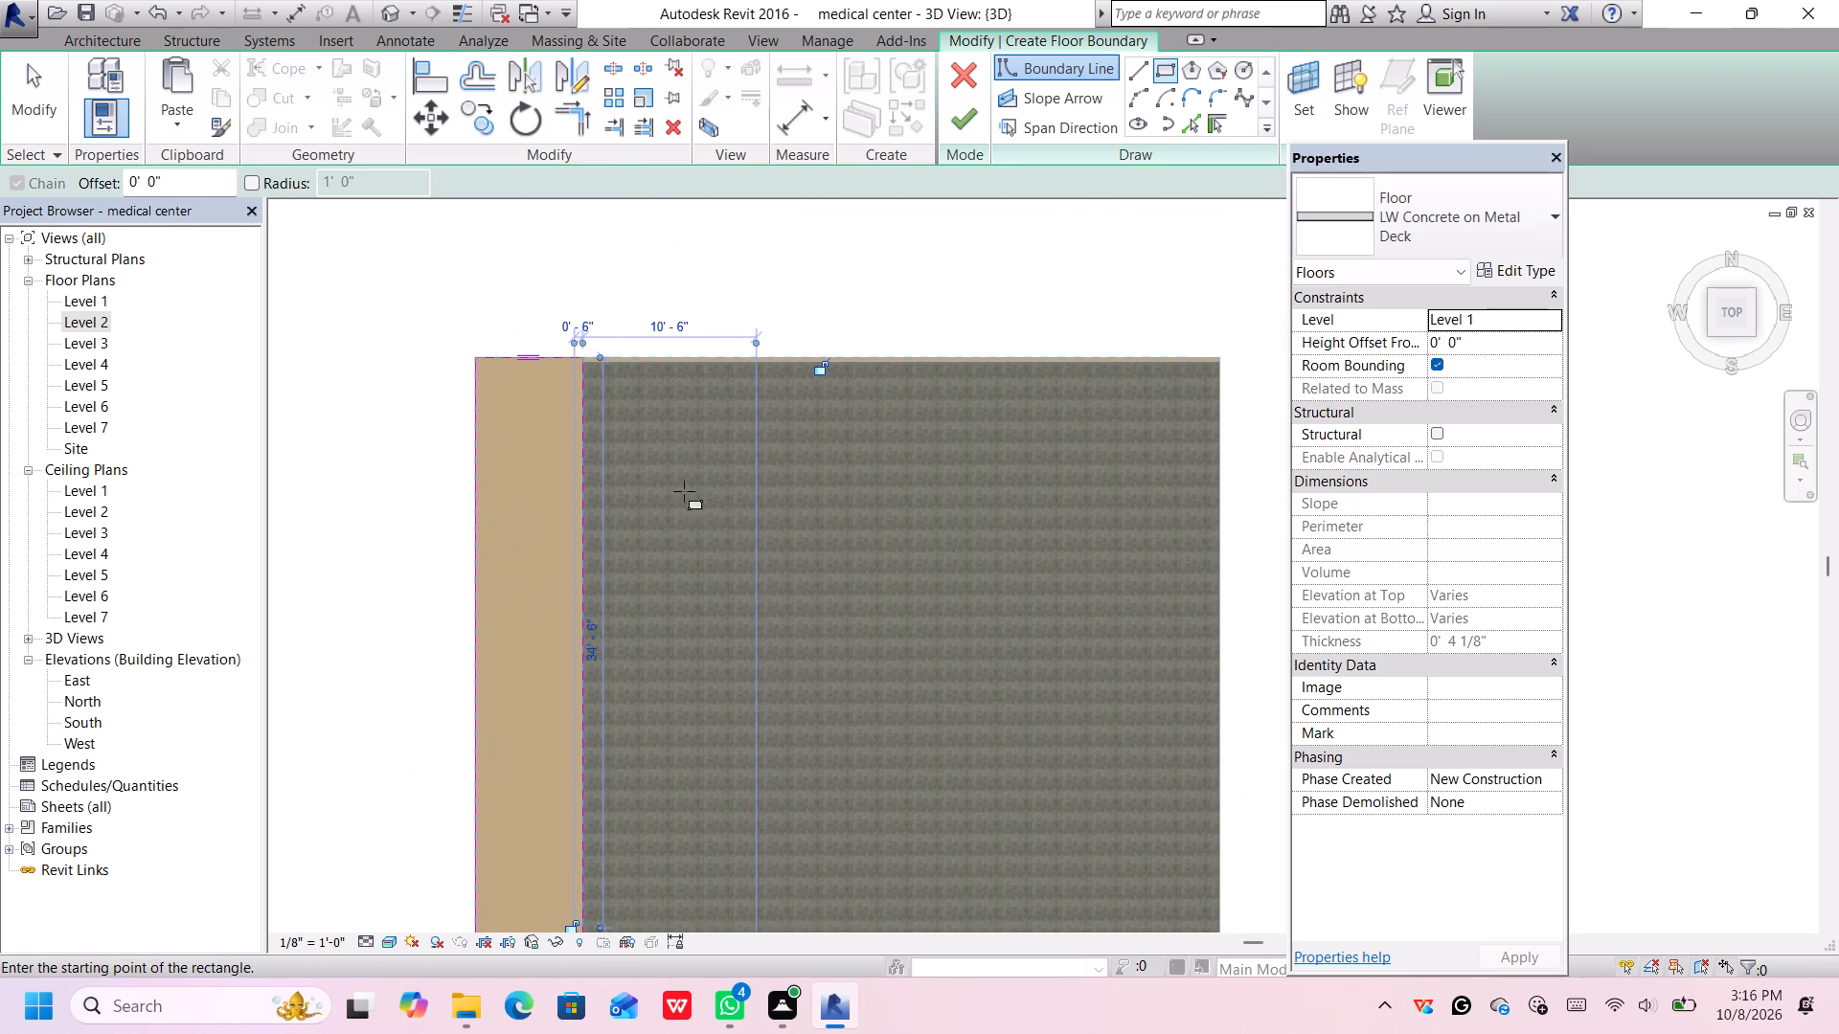
middle_click_drag(686, 465, 679, 655)
scroll(551, 522, "up", 6)
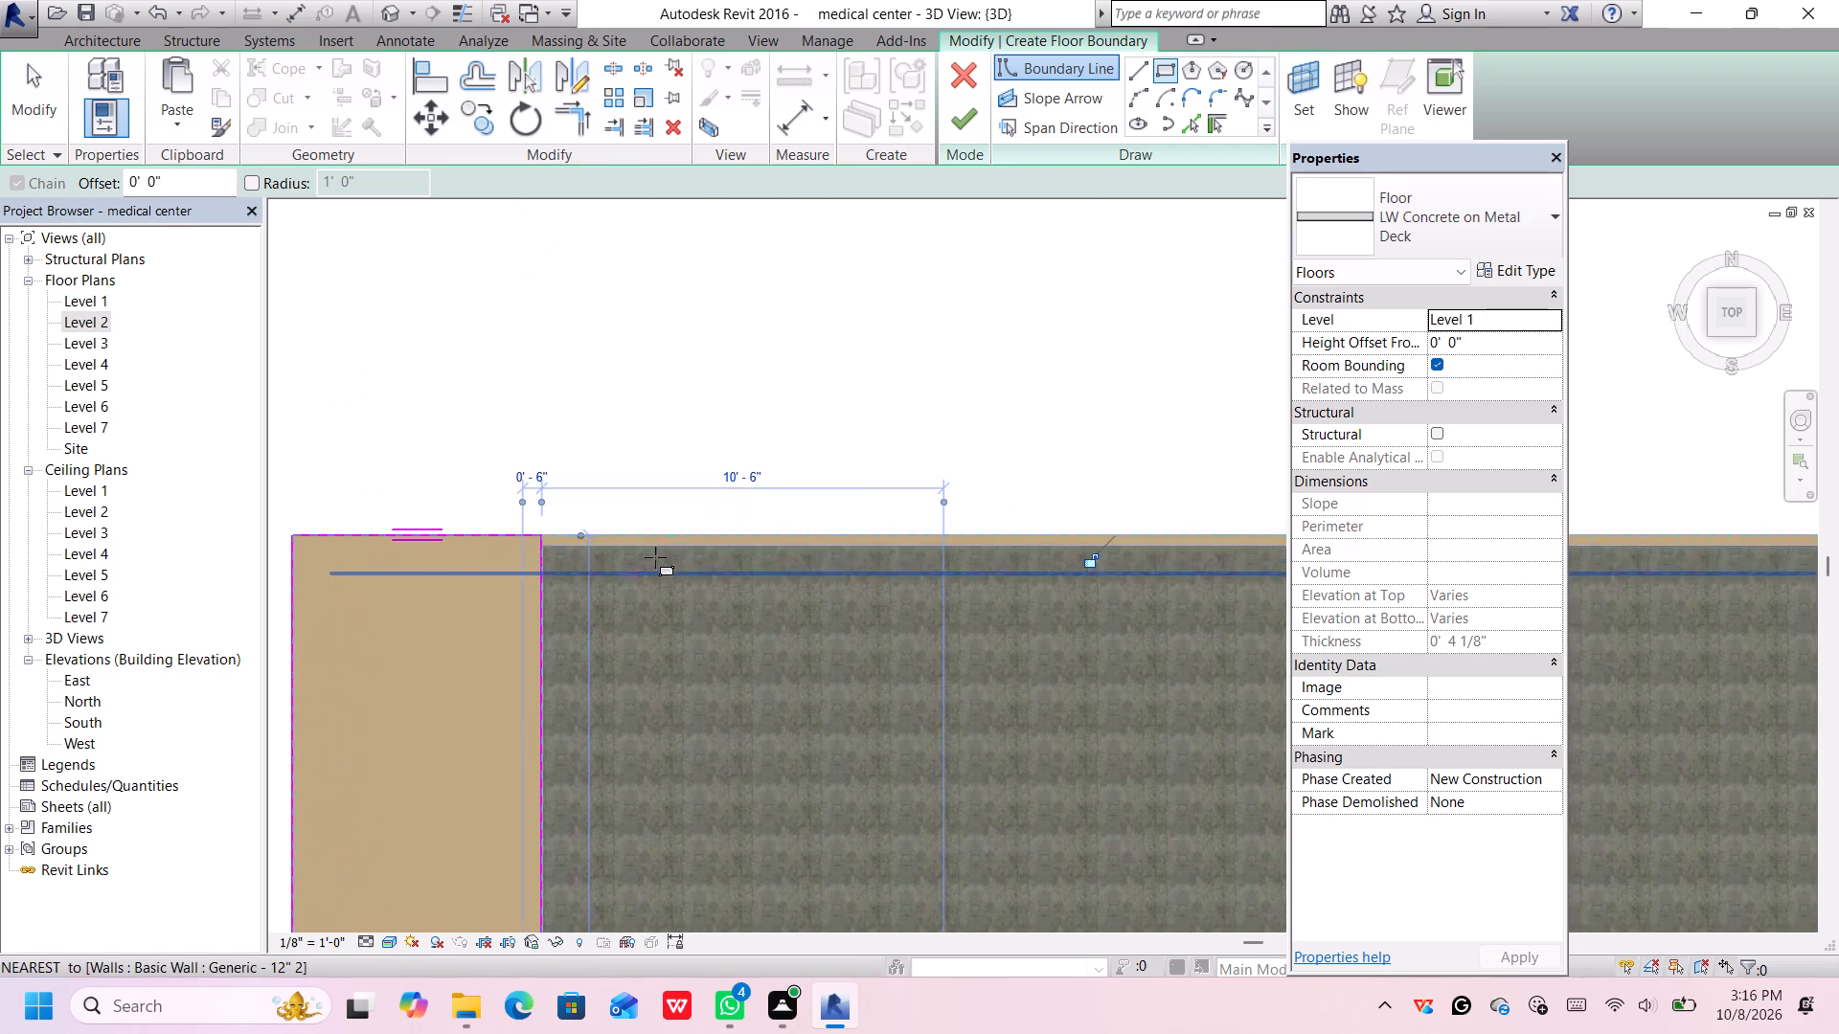
middle_click_drag(673, 544, 168, 565)
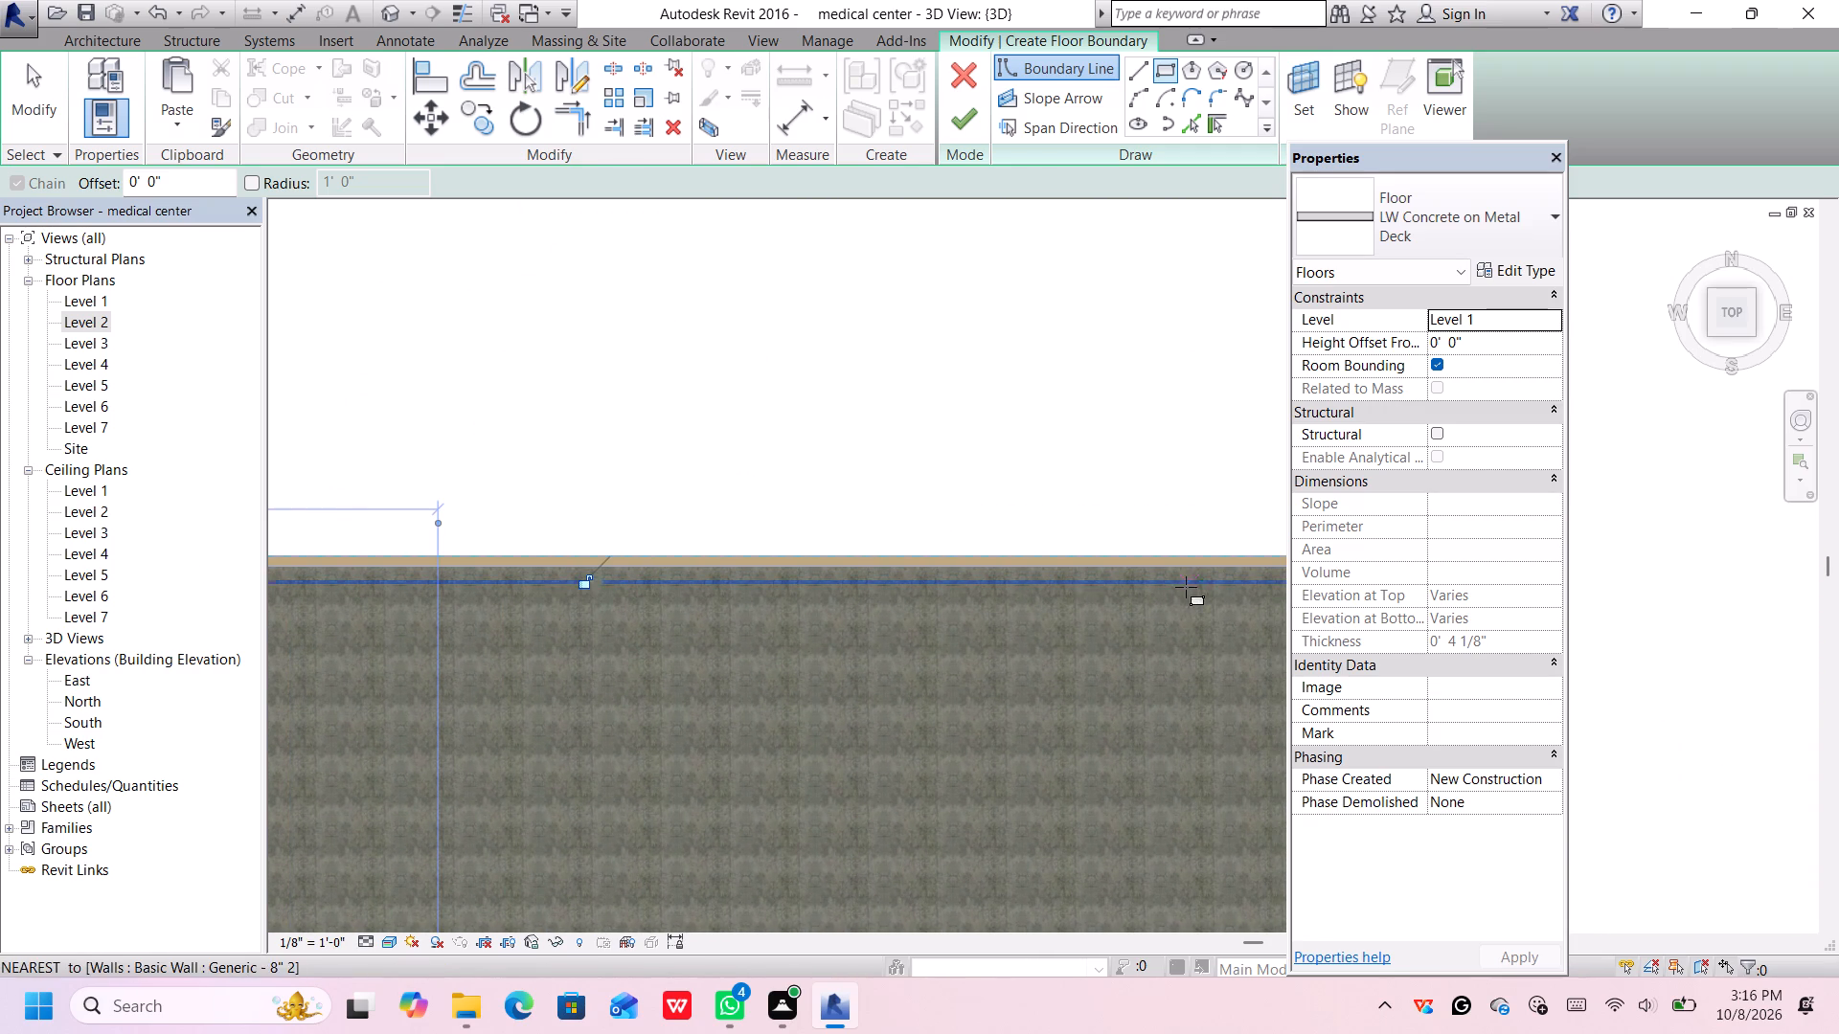
scroll(1188, 589, "up", 2)
middle_click_drag(1058, 635, 587, 696)
scroll(1141, 597, "up", 2)
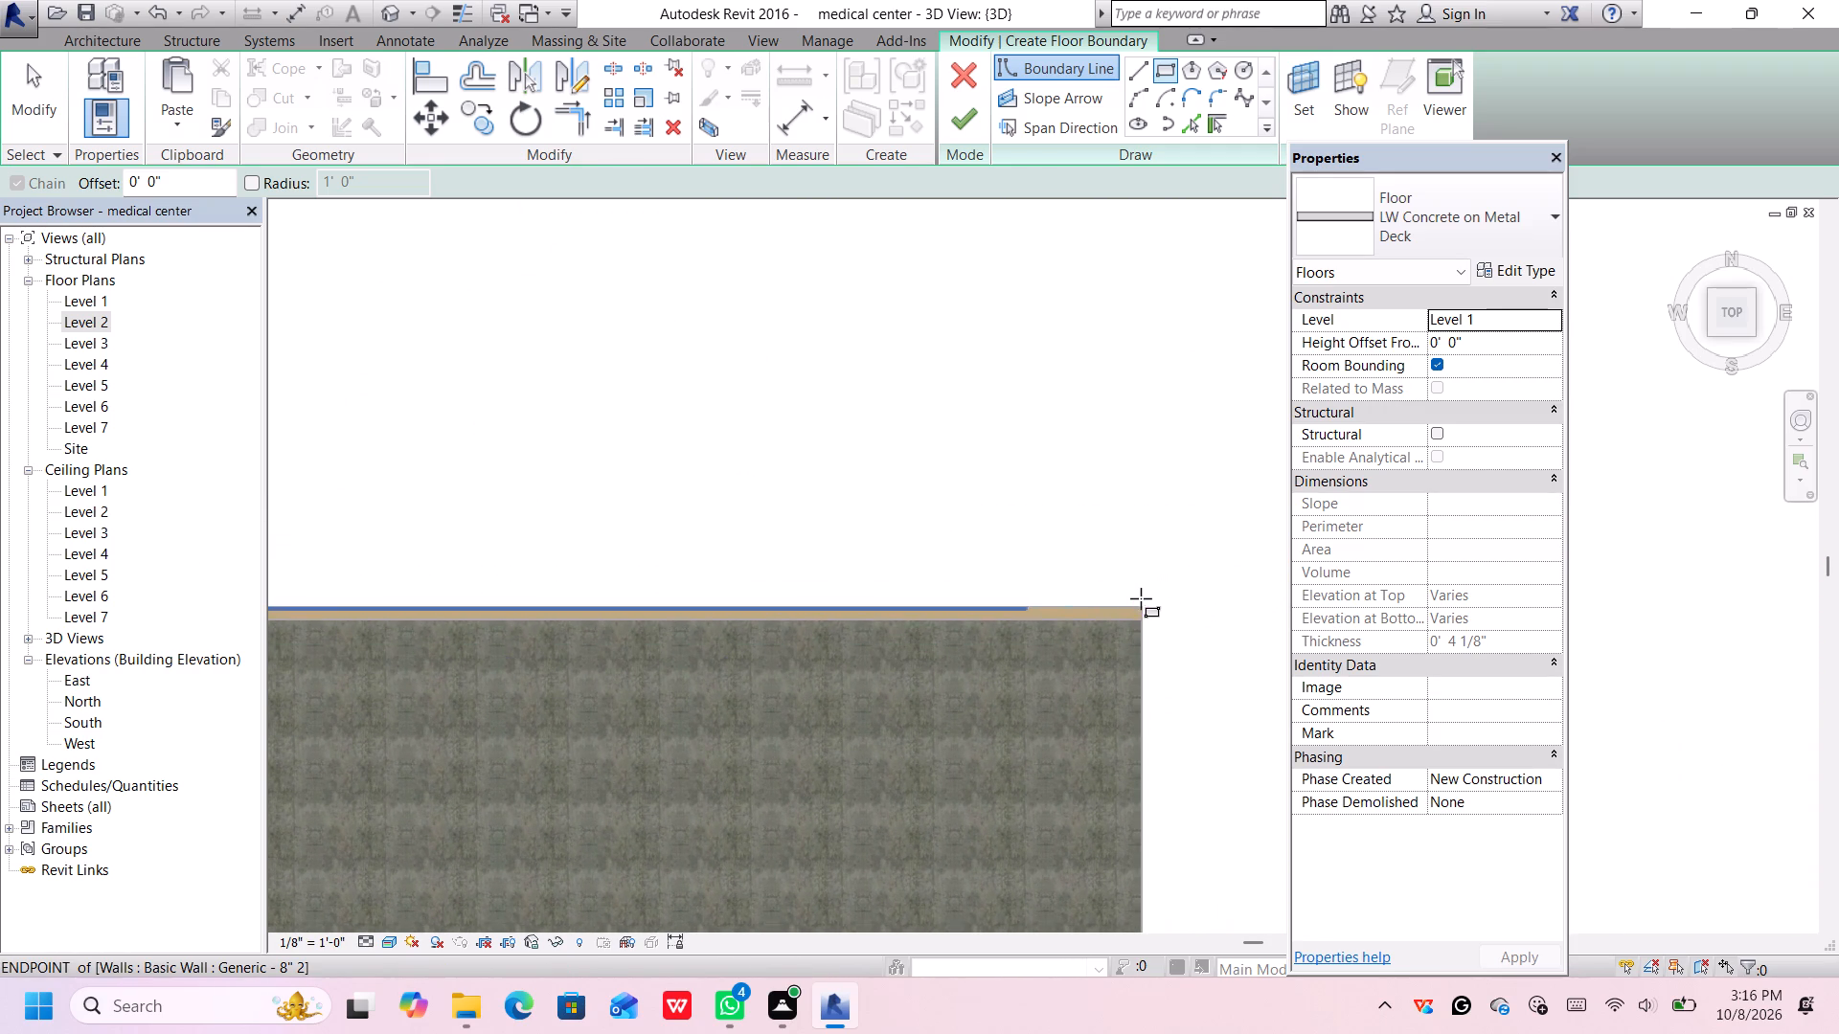
scroll(1141, 598, "up", 2)
left_click(1140, 615)
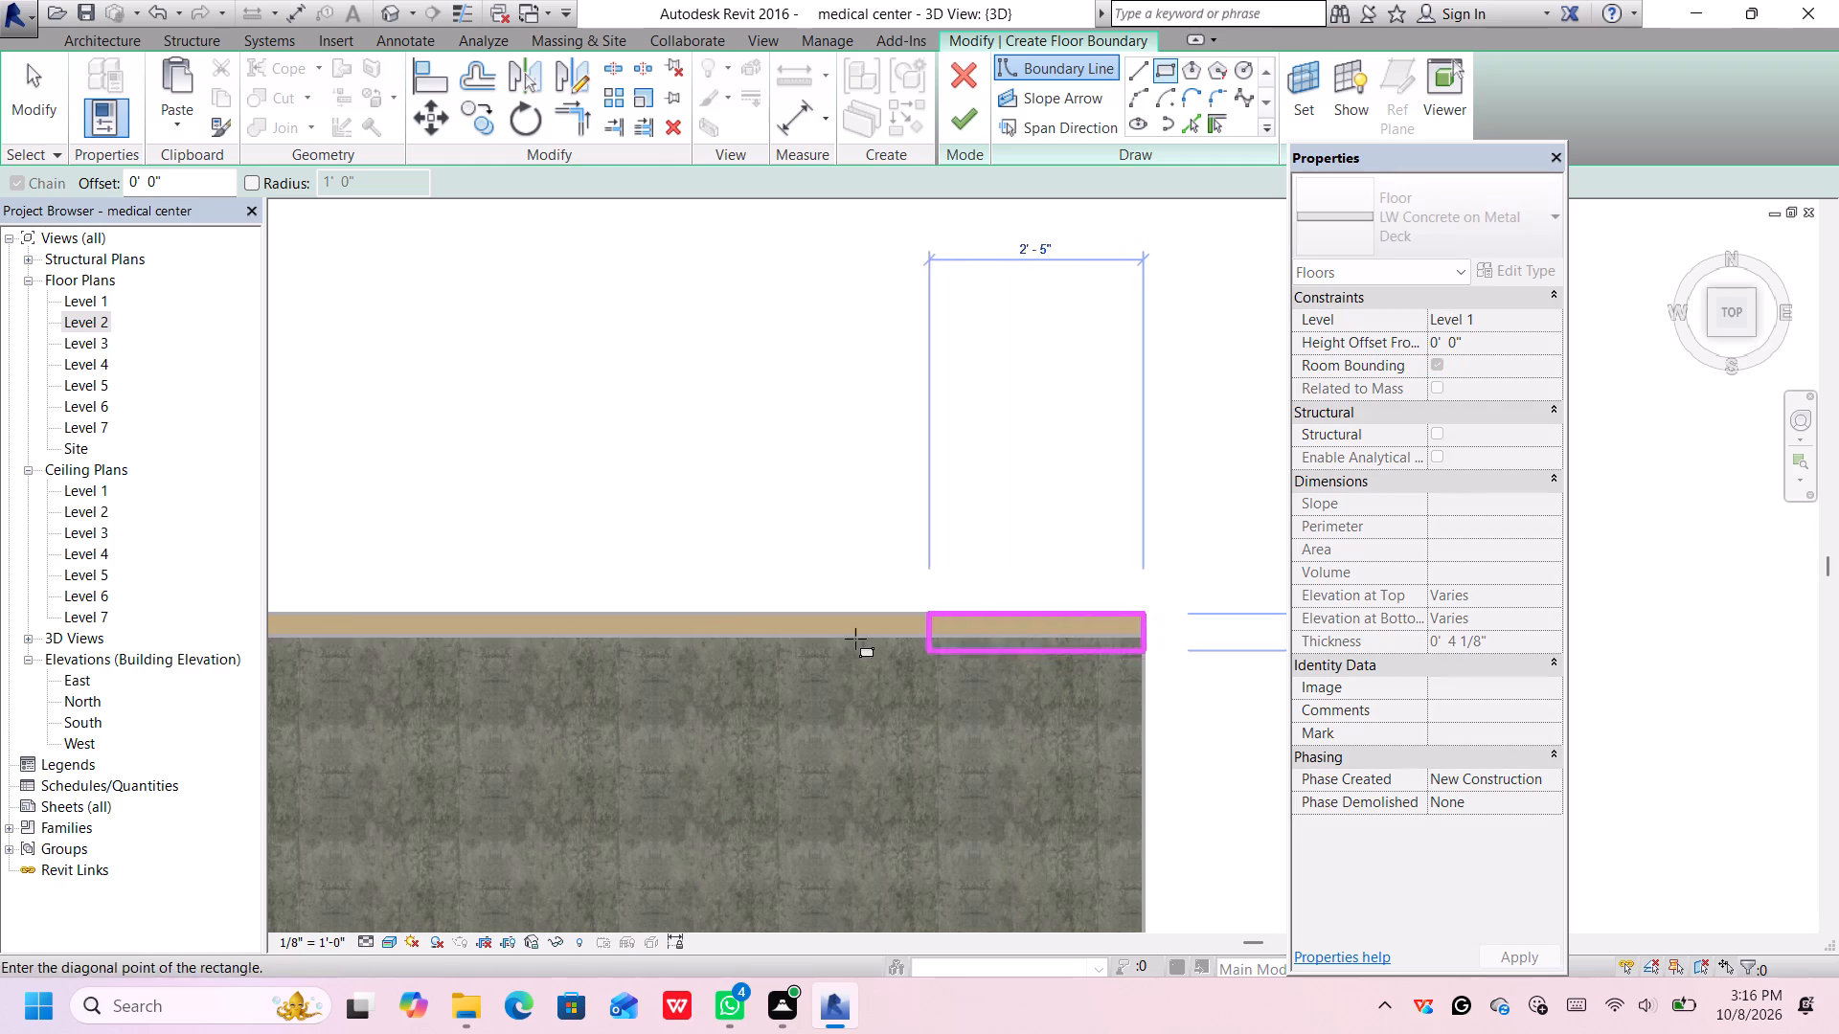
scroll(834, 632, "down", 7)
middle_click_drag(716, 632, 1357, 613)
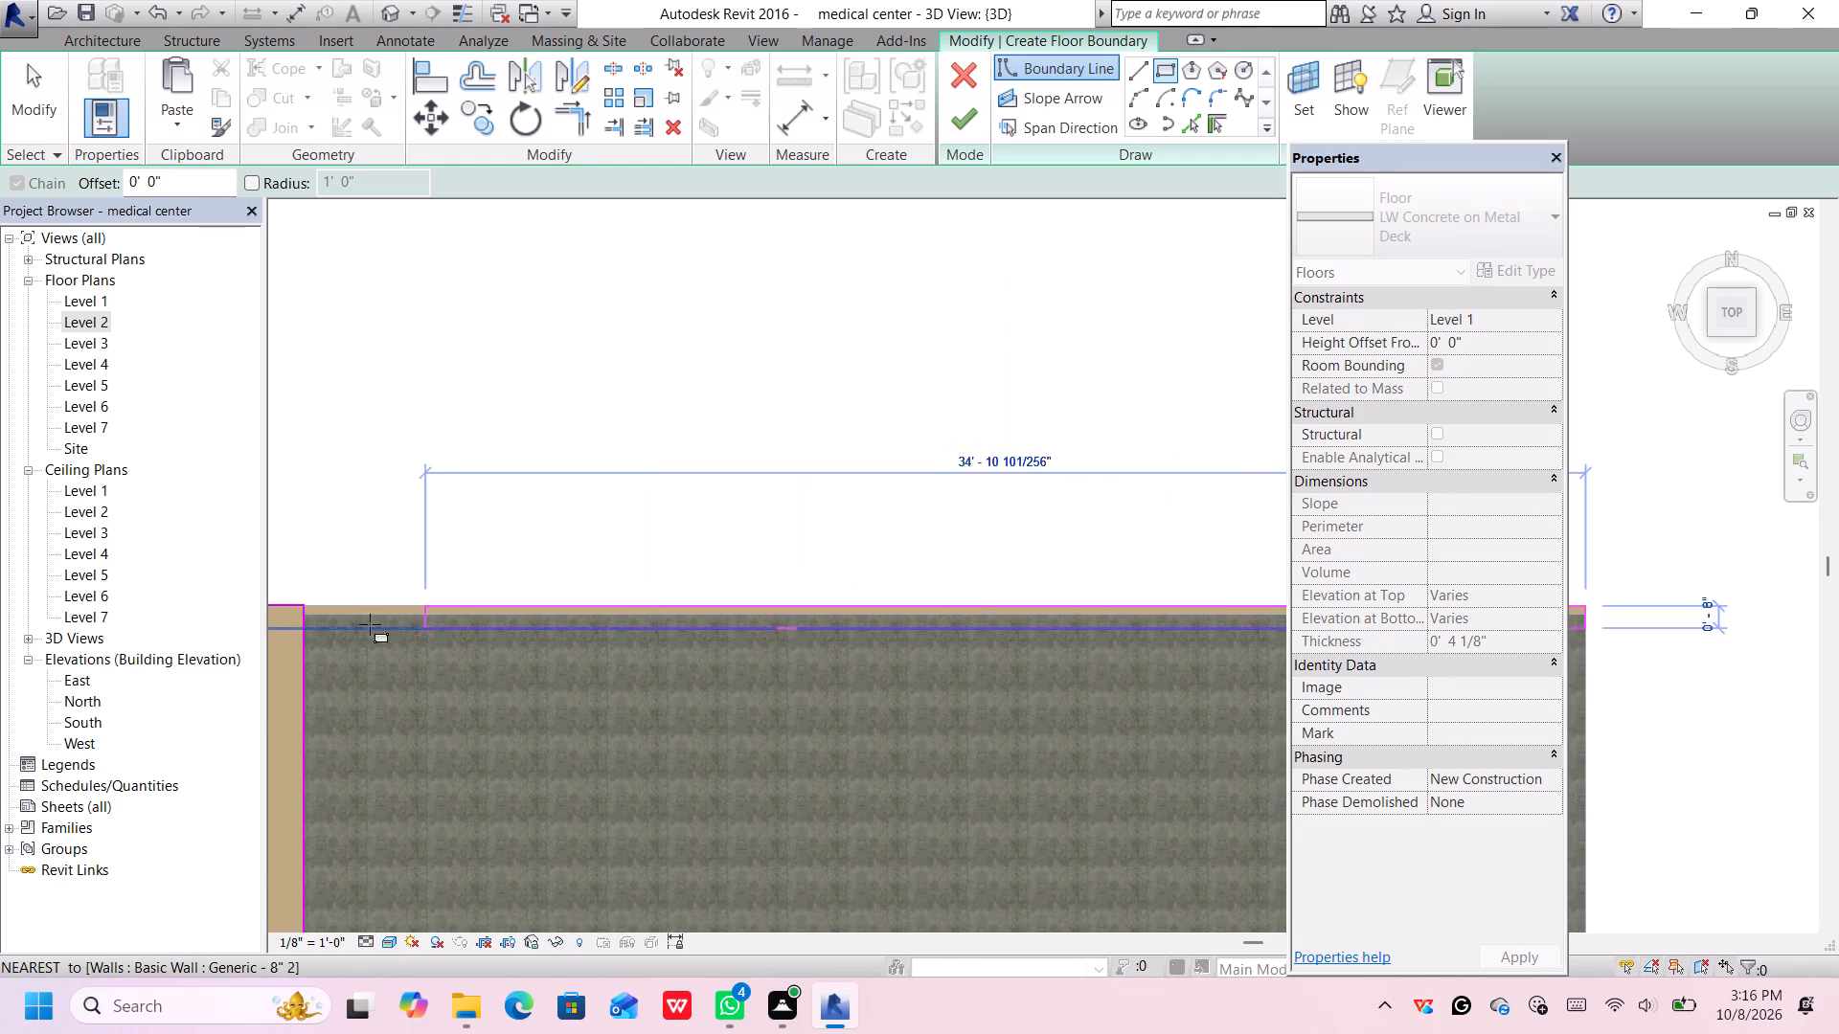
scroll(298, 624, "down", 1)
middle_click_drag(304, 624, 355, 612)
scroll(346, 602, "up", 4)
scroll(346, 605, "down", 1)
scroll(346, 605, "up", 1)
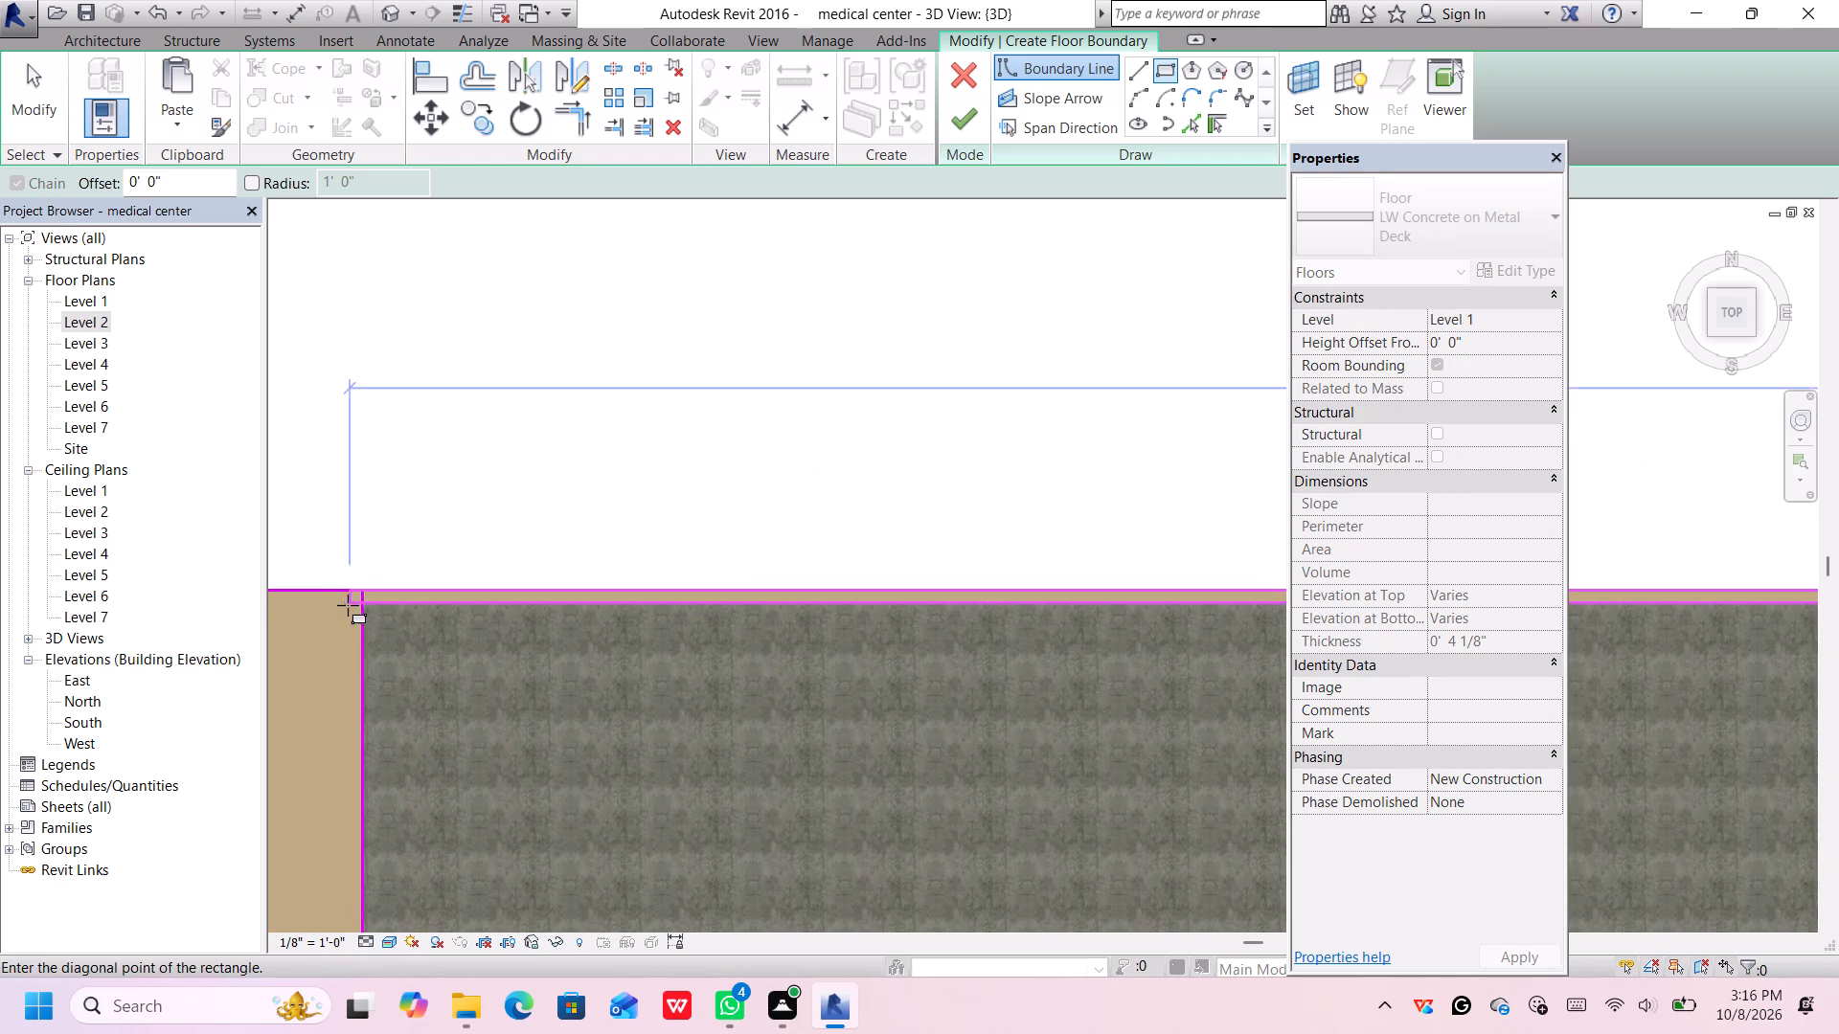
left_click(358, 601)
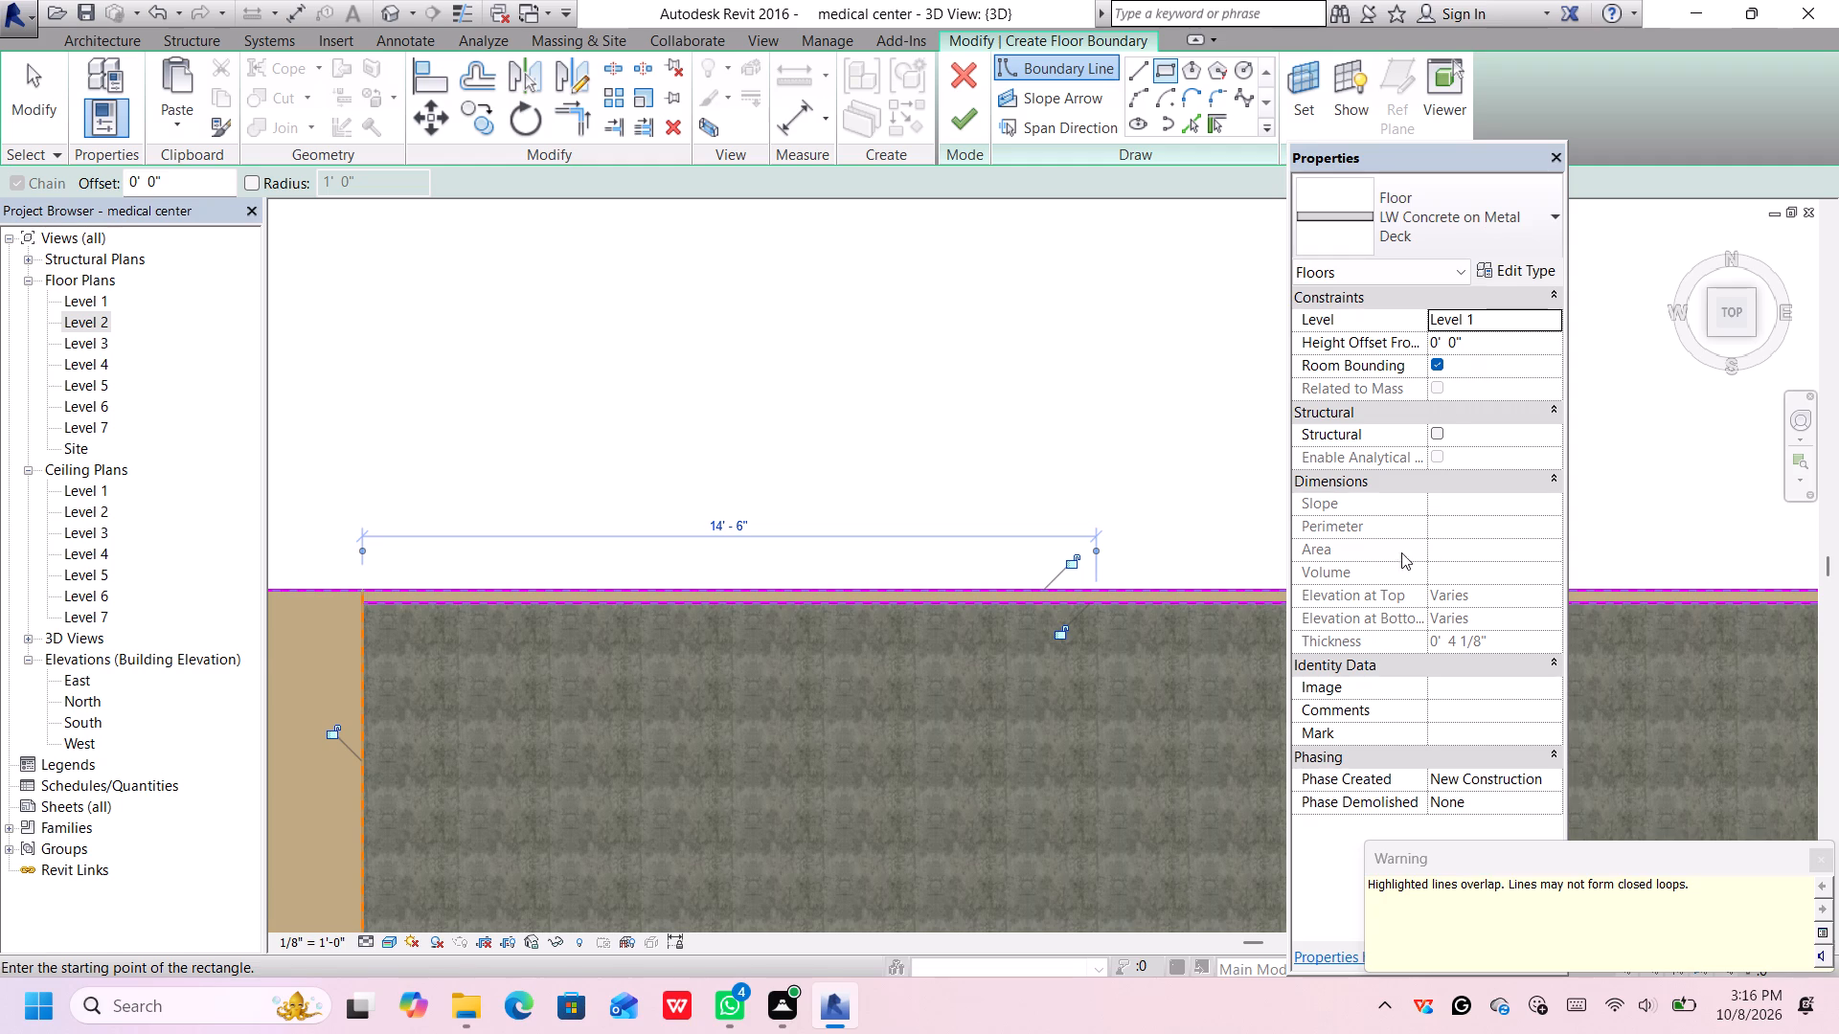
Examine the sketched floor boundary along the tan roof strips from above, including the curved front area.
scroll(518, 879, "down", 6)
middle_click_drag(539, 834, 578, 491)
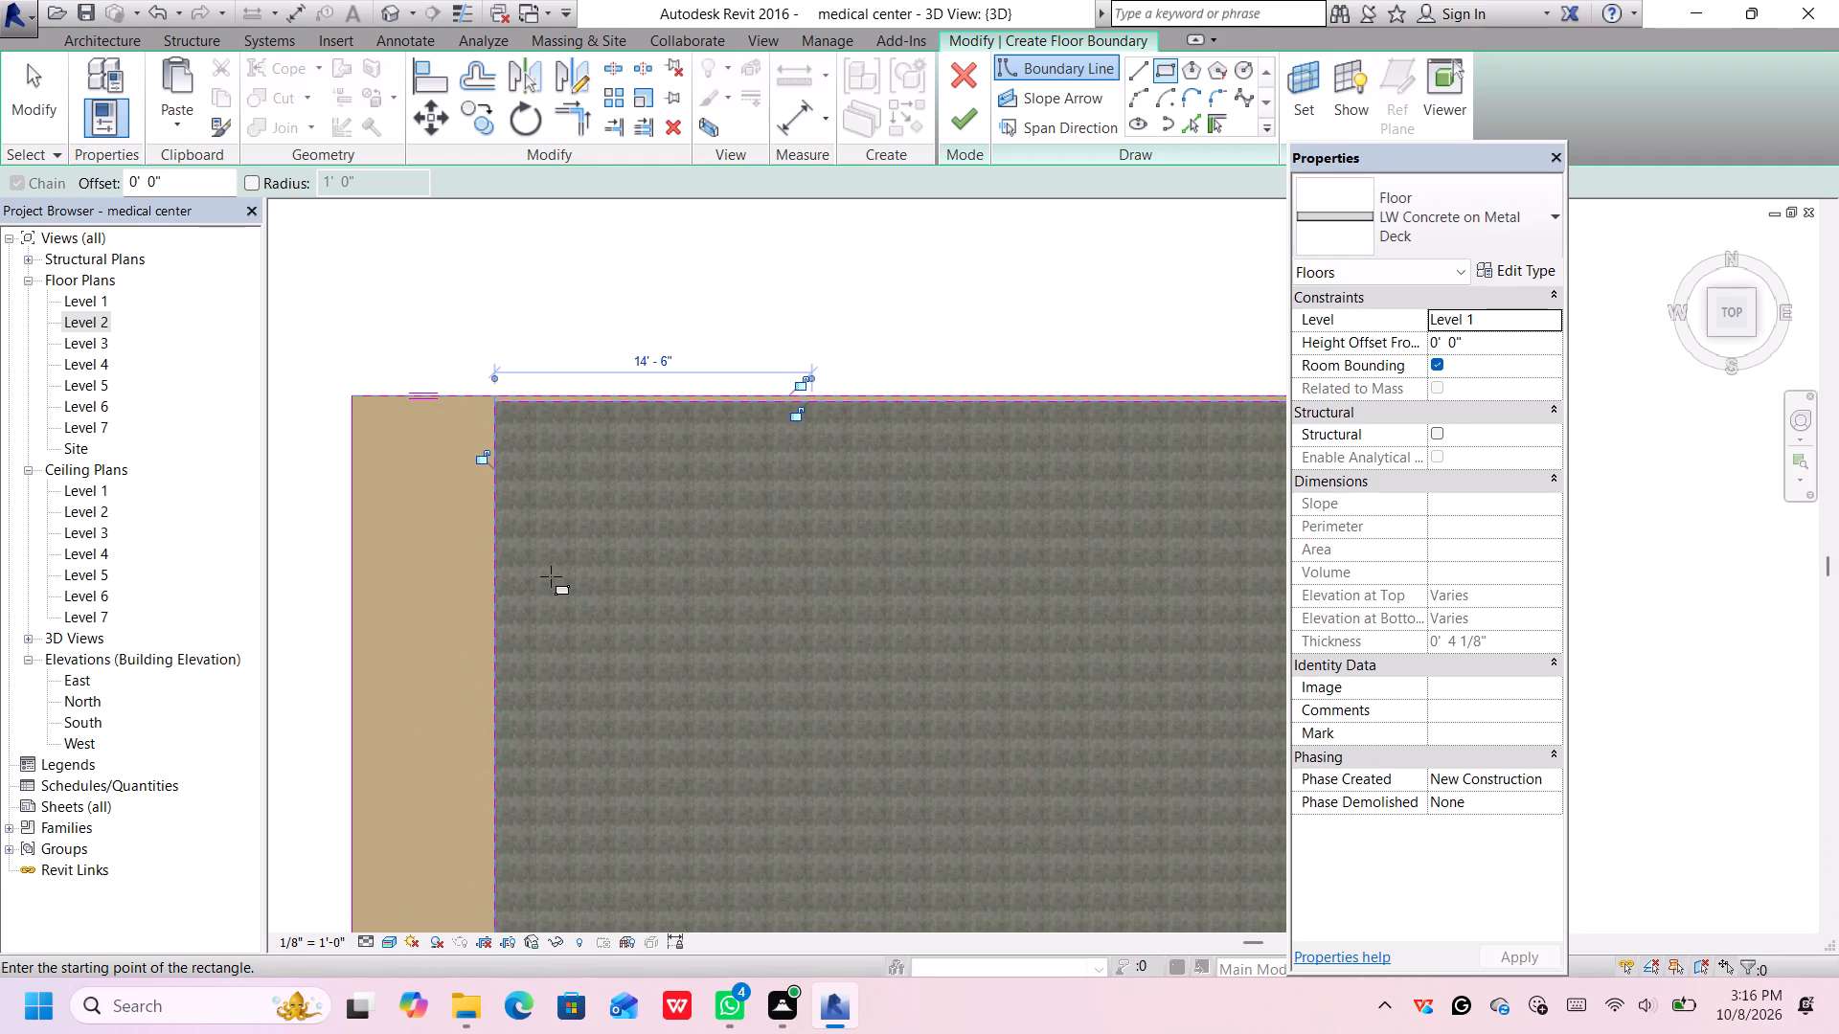
scroll(551, 574, "down", 2)
middle_click_drag(555, 658, 560, 499)
scroll(541, 343, "up", 1)
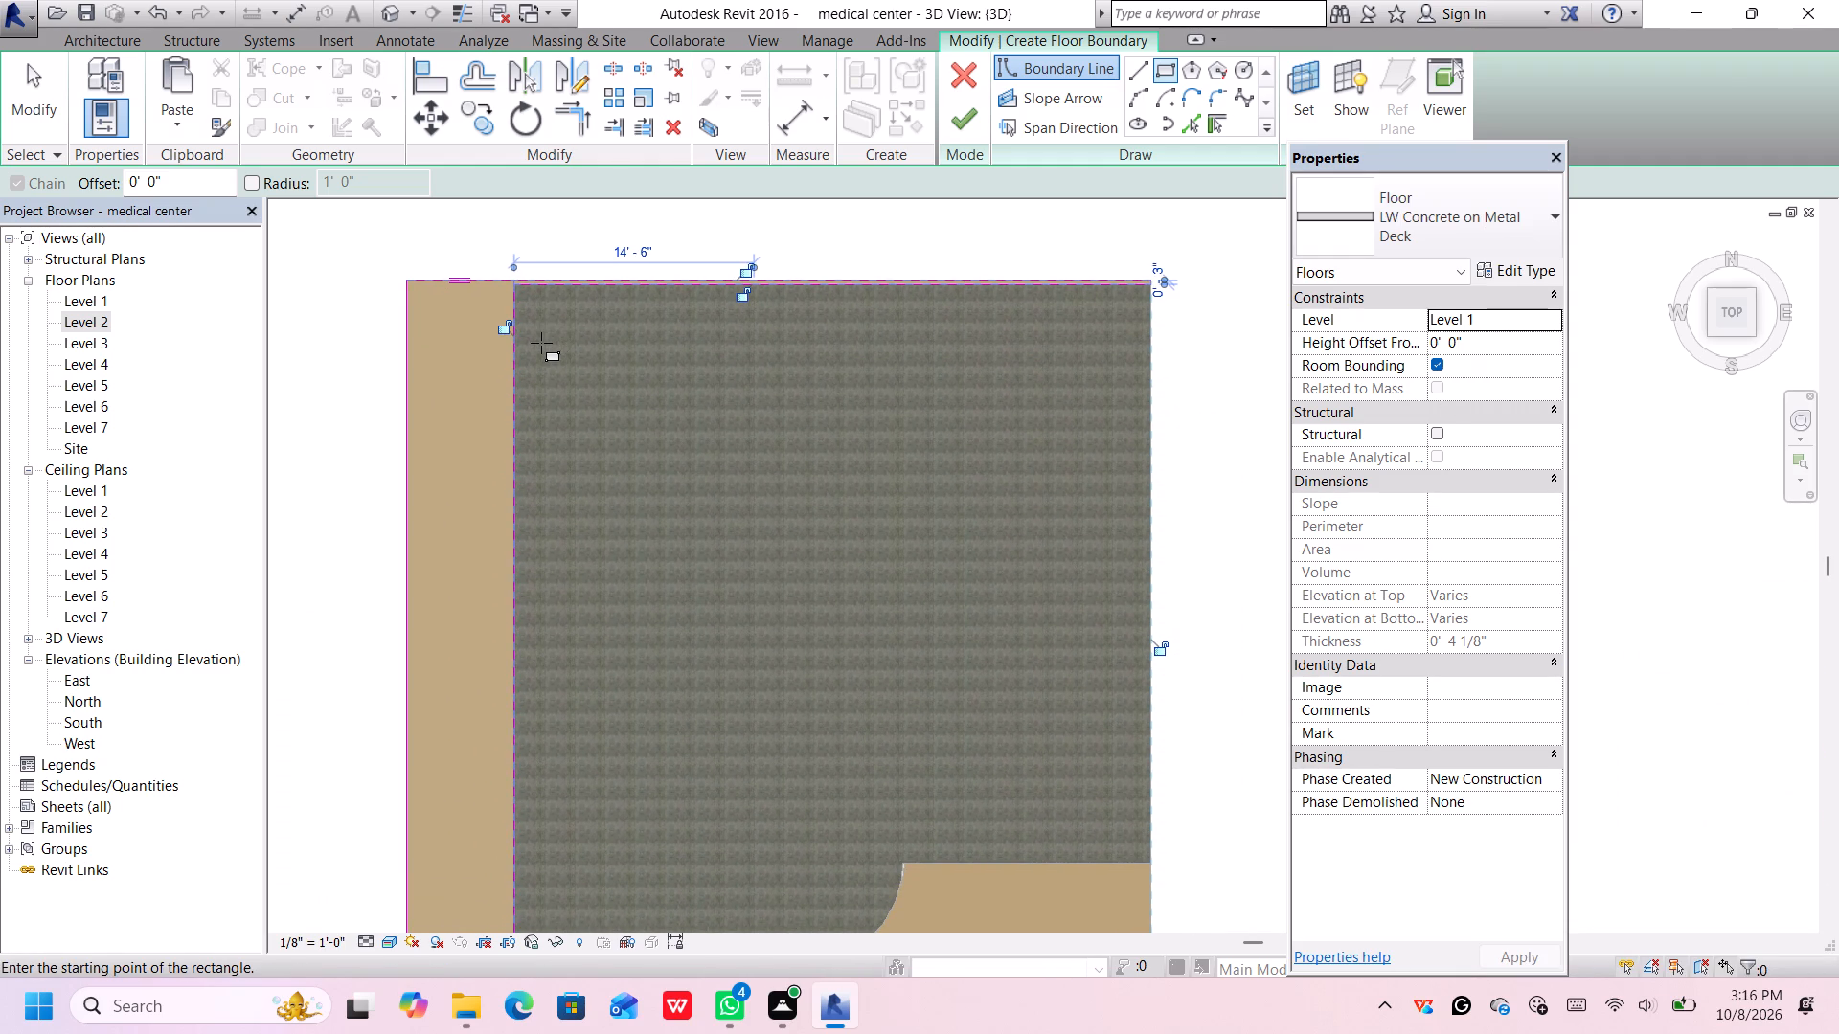
scroll(541, 343, "up", 2)
scroll(542, 347, "down", 5)
middle_click_drag(587, 502, 564, 420)
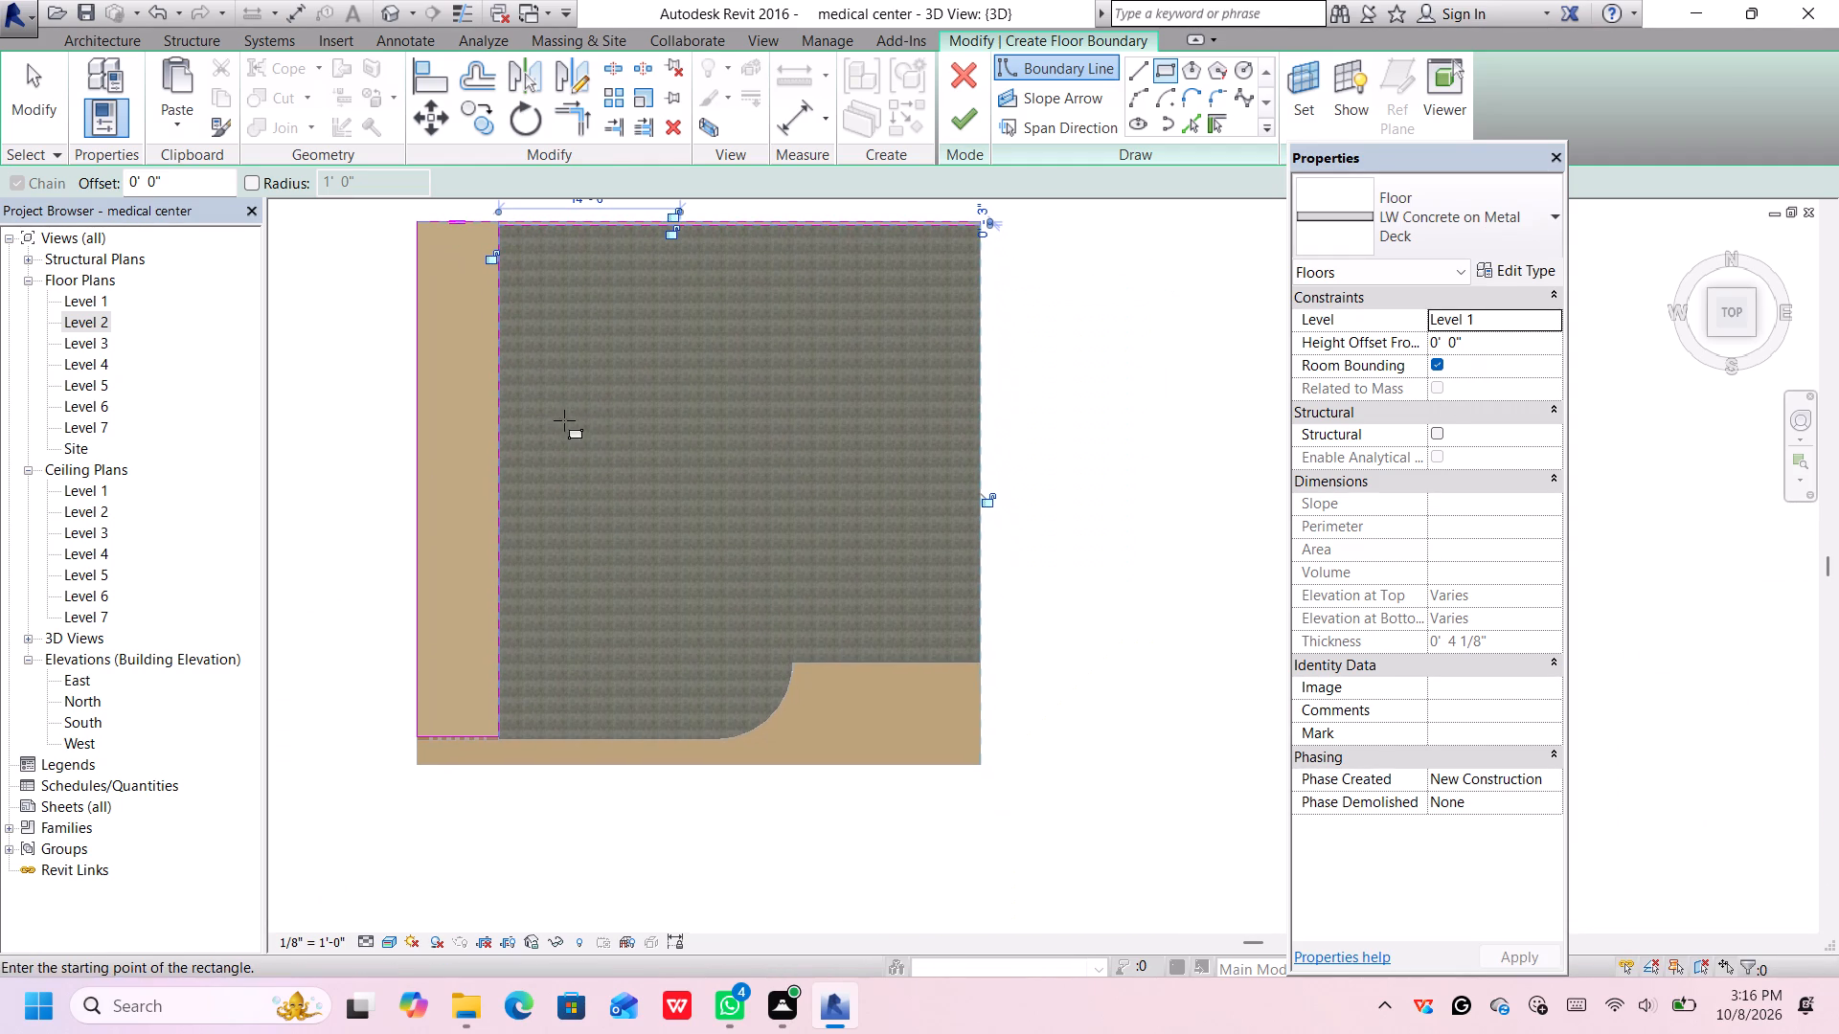
Choose Generic - 12" as the type of the floor being sketched.
left_click(1402, 225)
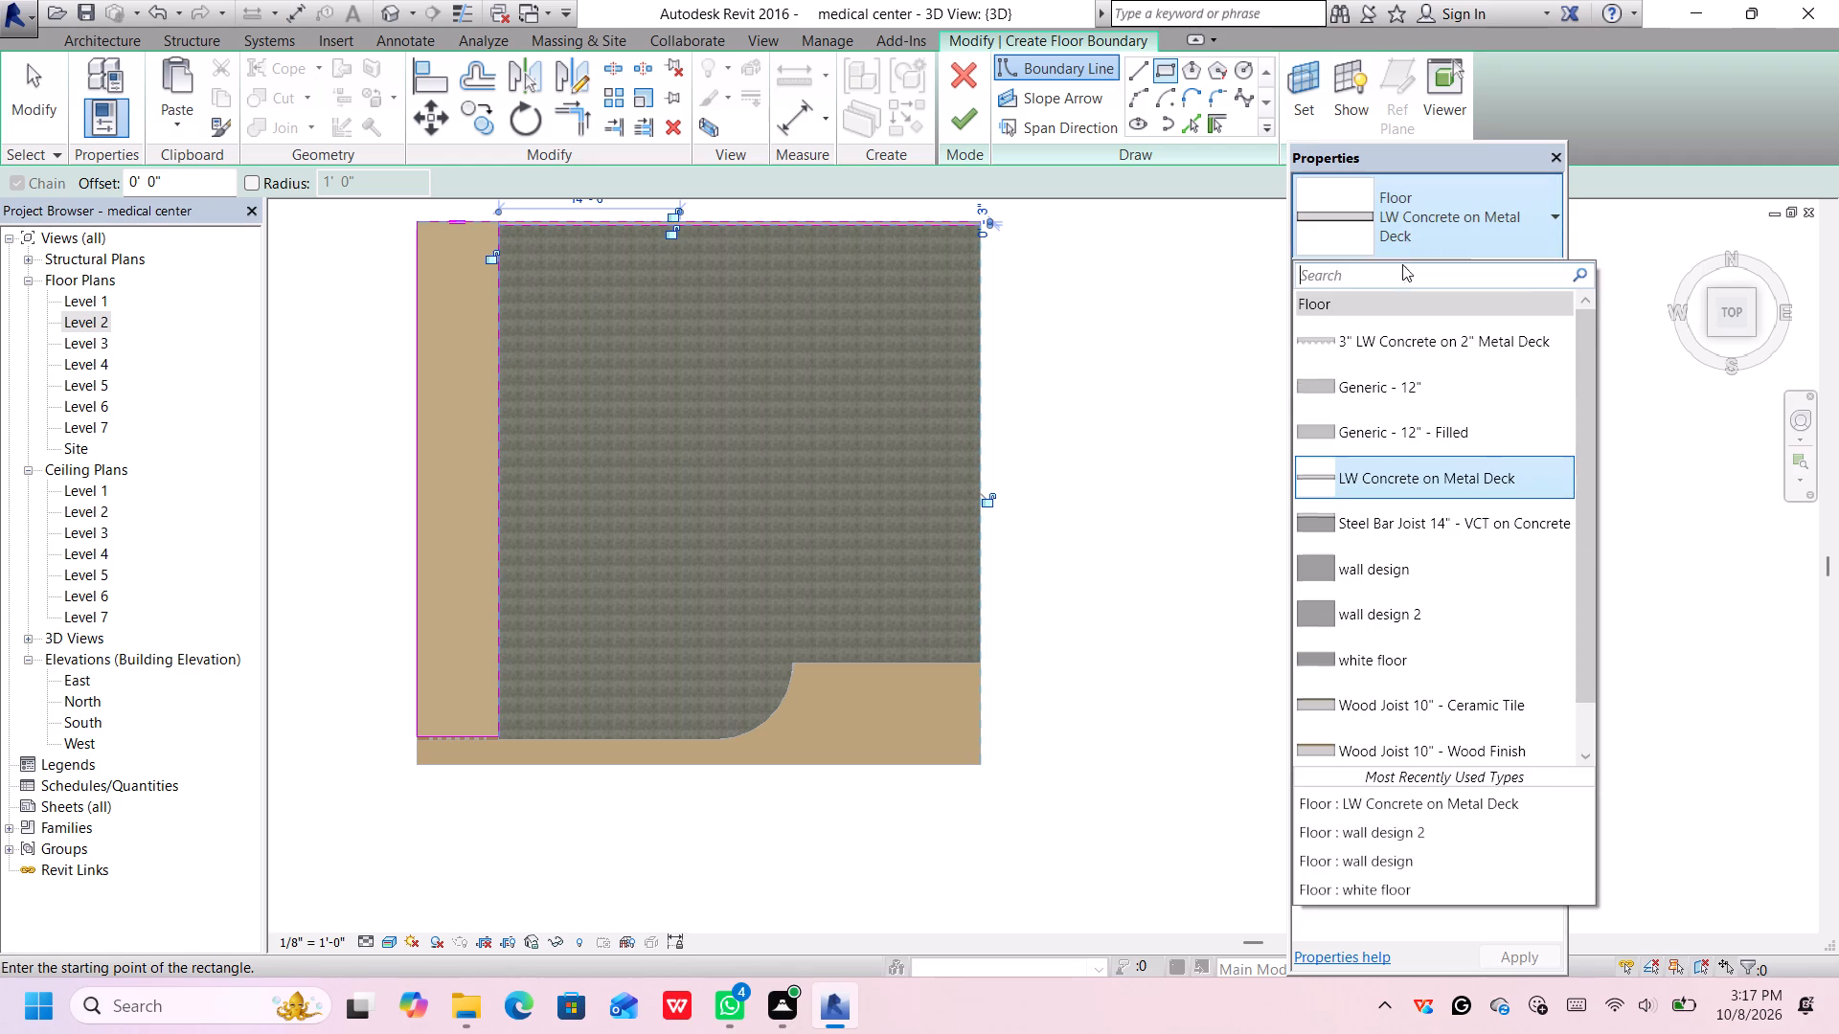
scroll(1421, 638, "down", 6)
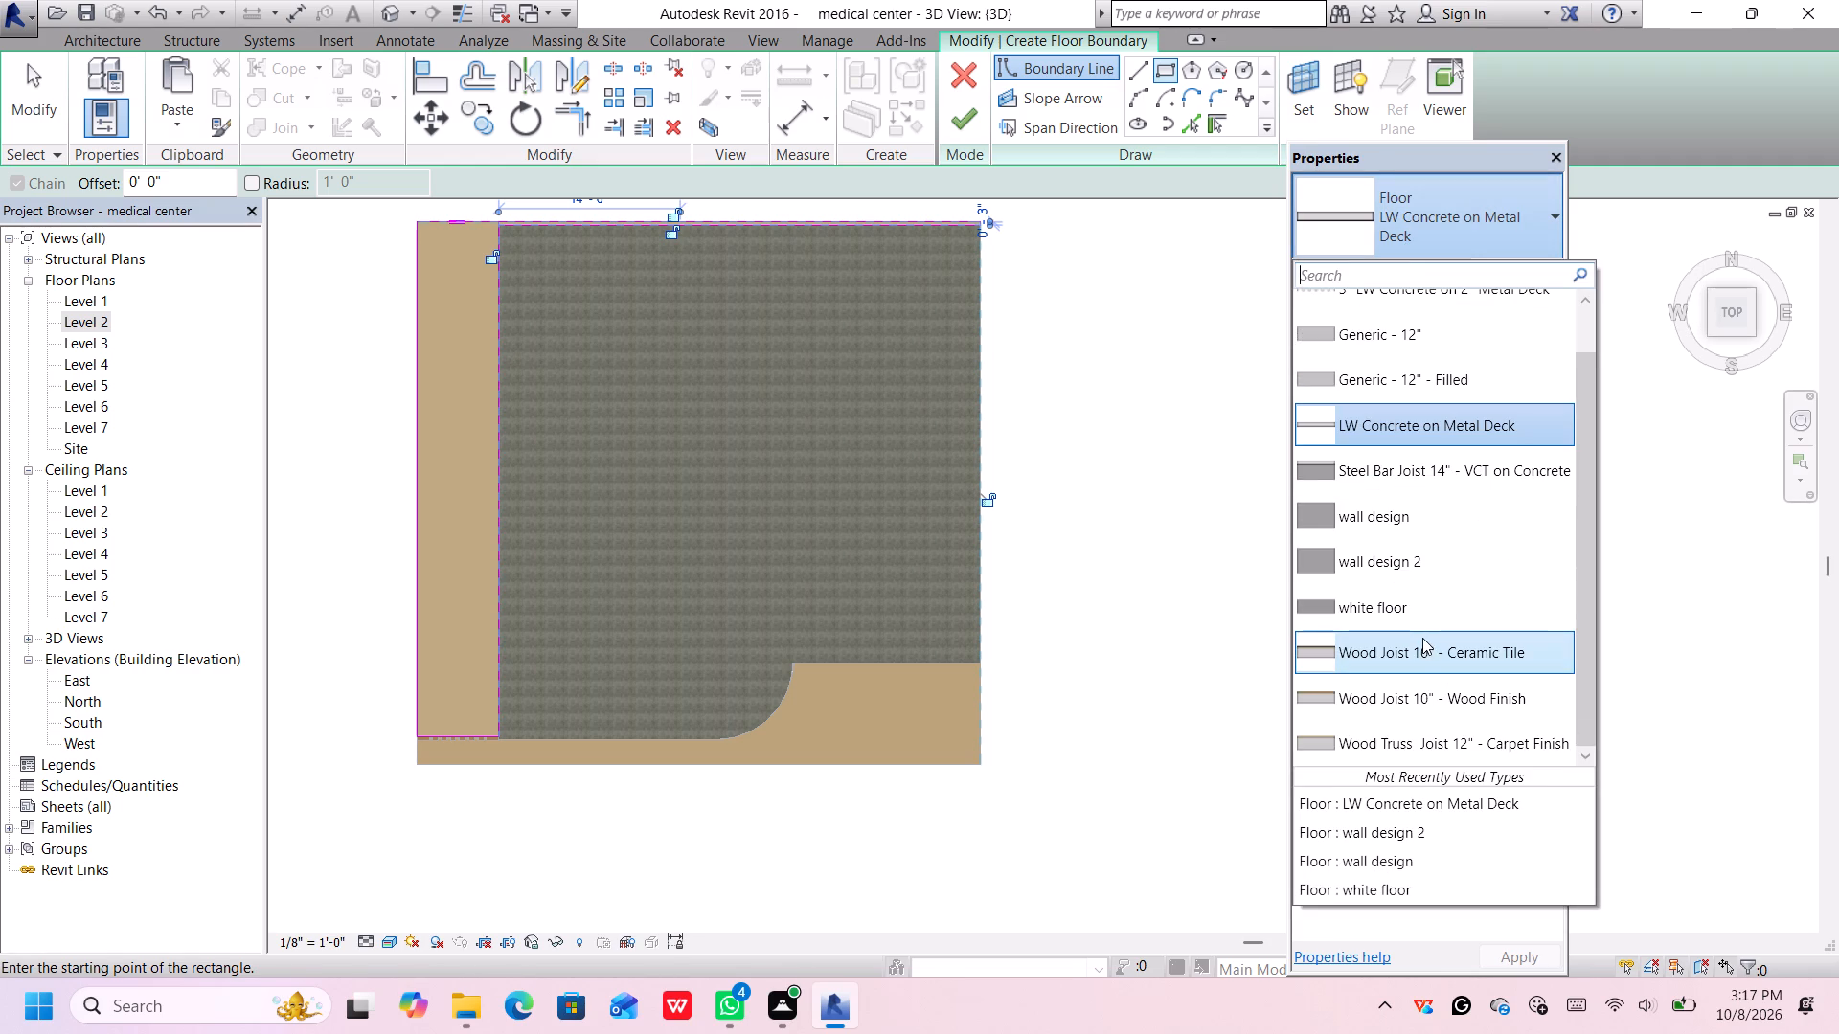
scroll(1422, 638, "down", 2)
scroll(1411, 689, "up", 8)
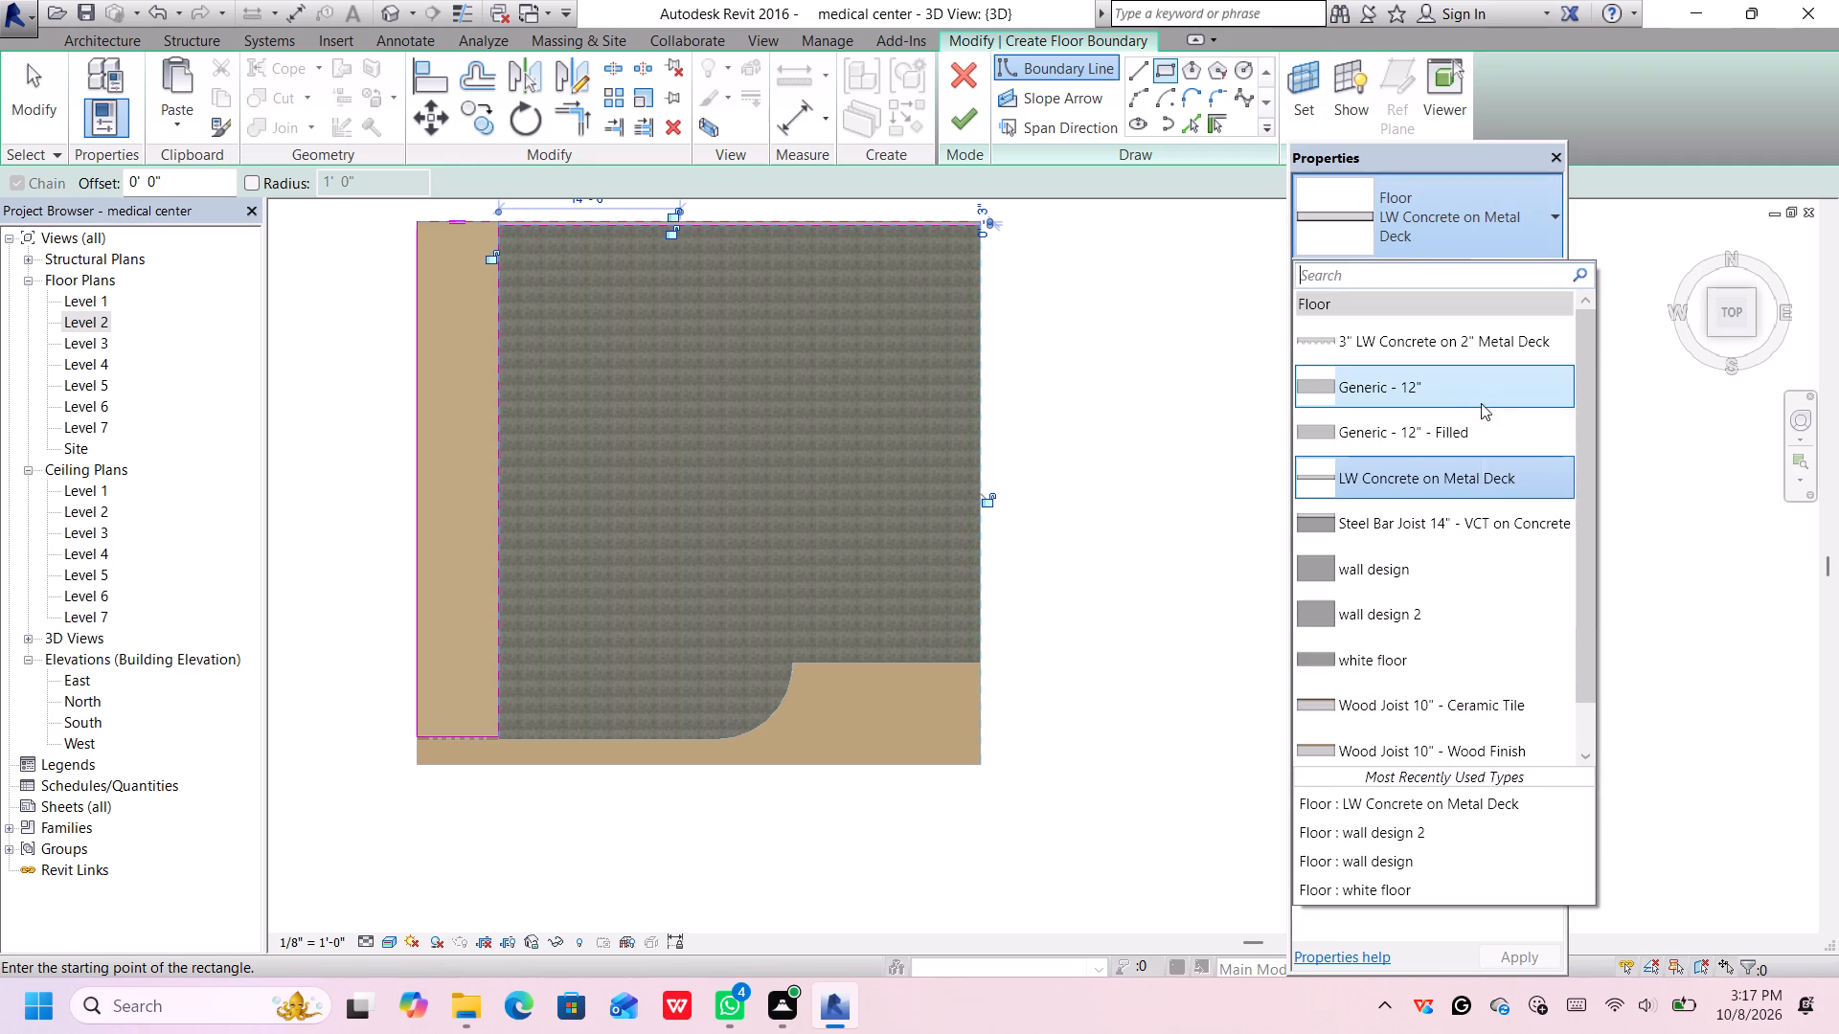
scroll(1448, 530, "up", 1)
scroll(1448, 530, "down", 2)
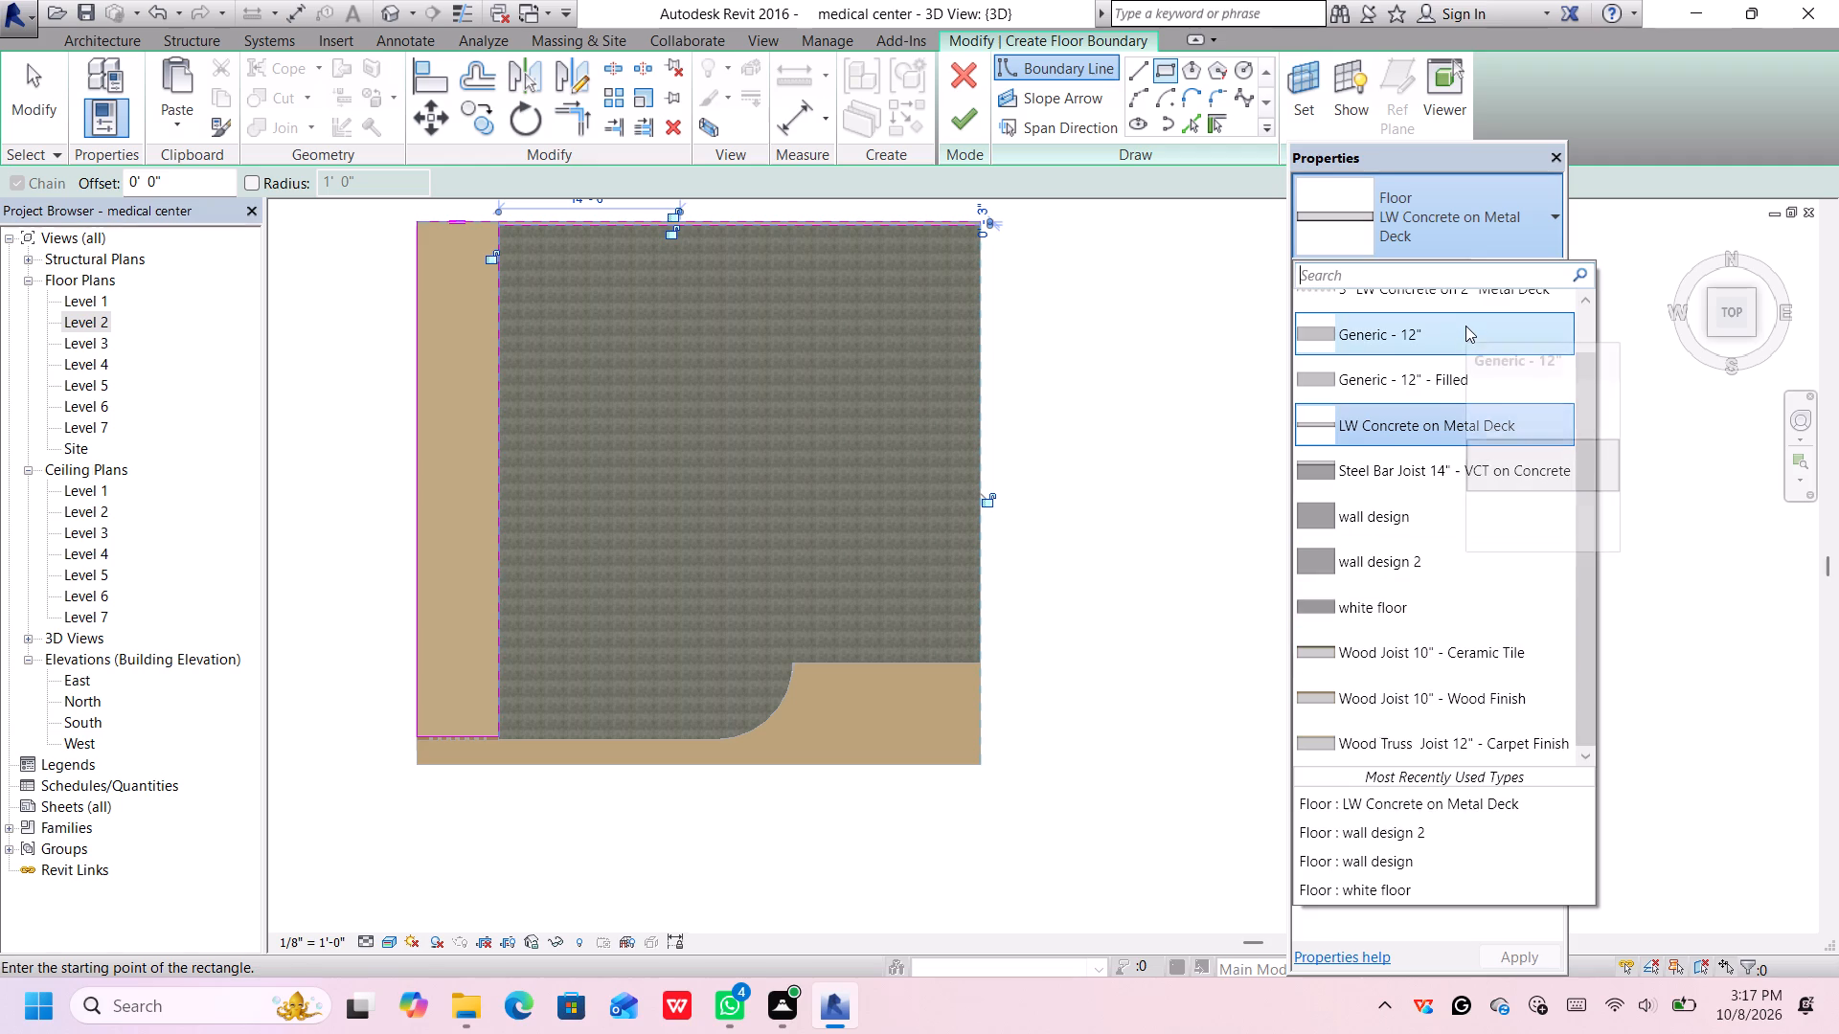
scroll(1465, 329, "down", 4)
scroll(1475, 394, "up", 3)
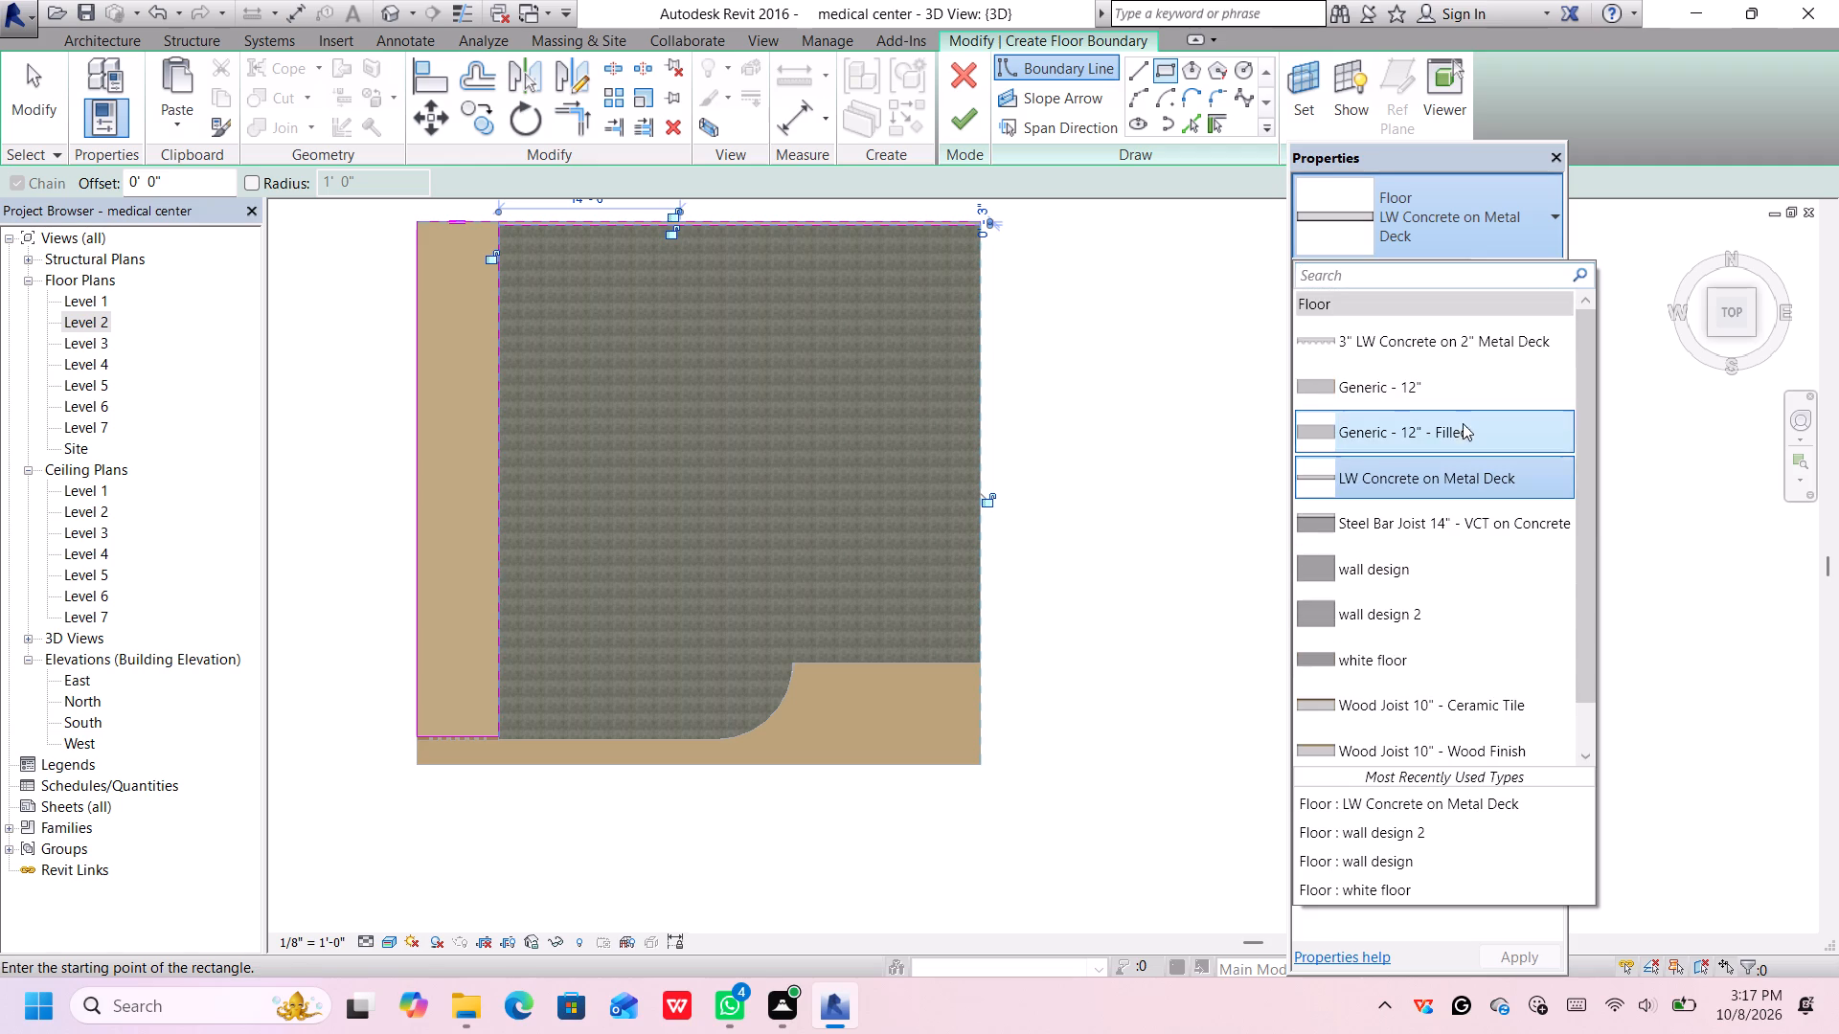
left_click(1468, 389)
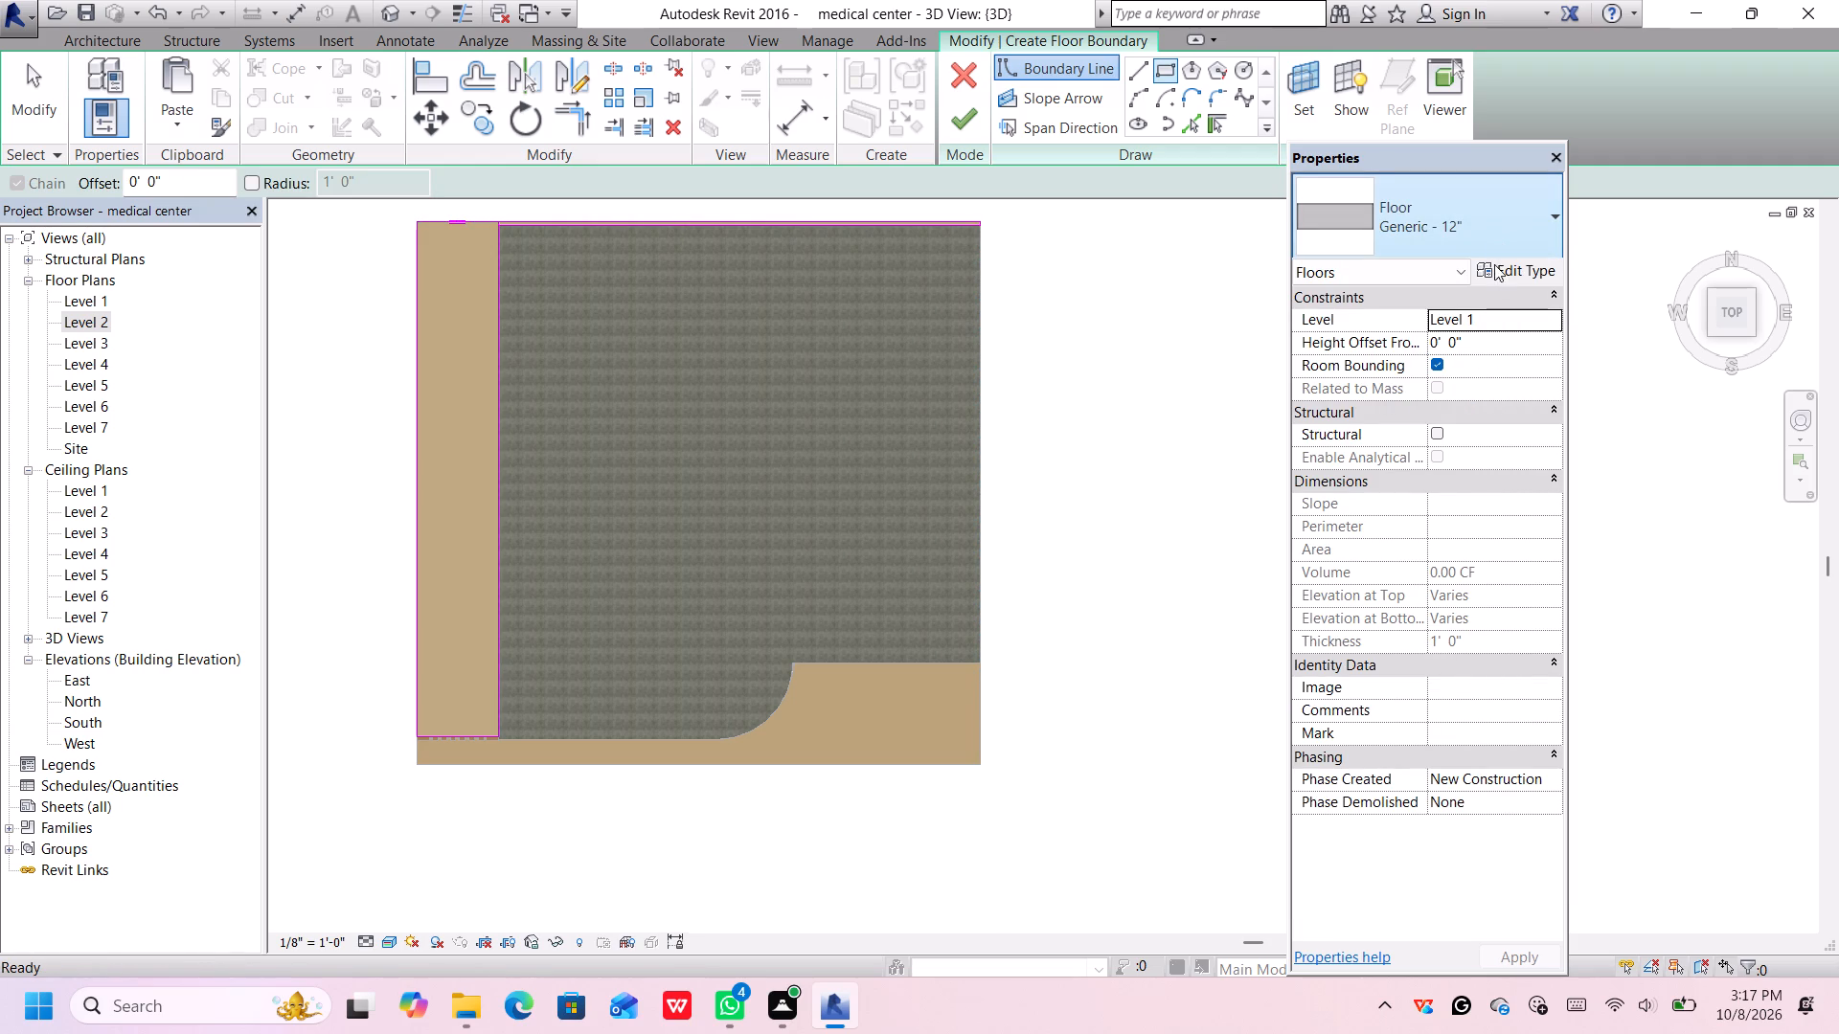
Duplicate the Generic - 12" floor type under the name Generic - 4".
left_click(1491, 272)
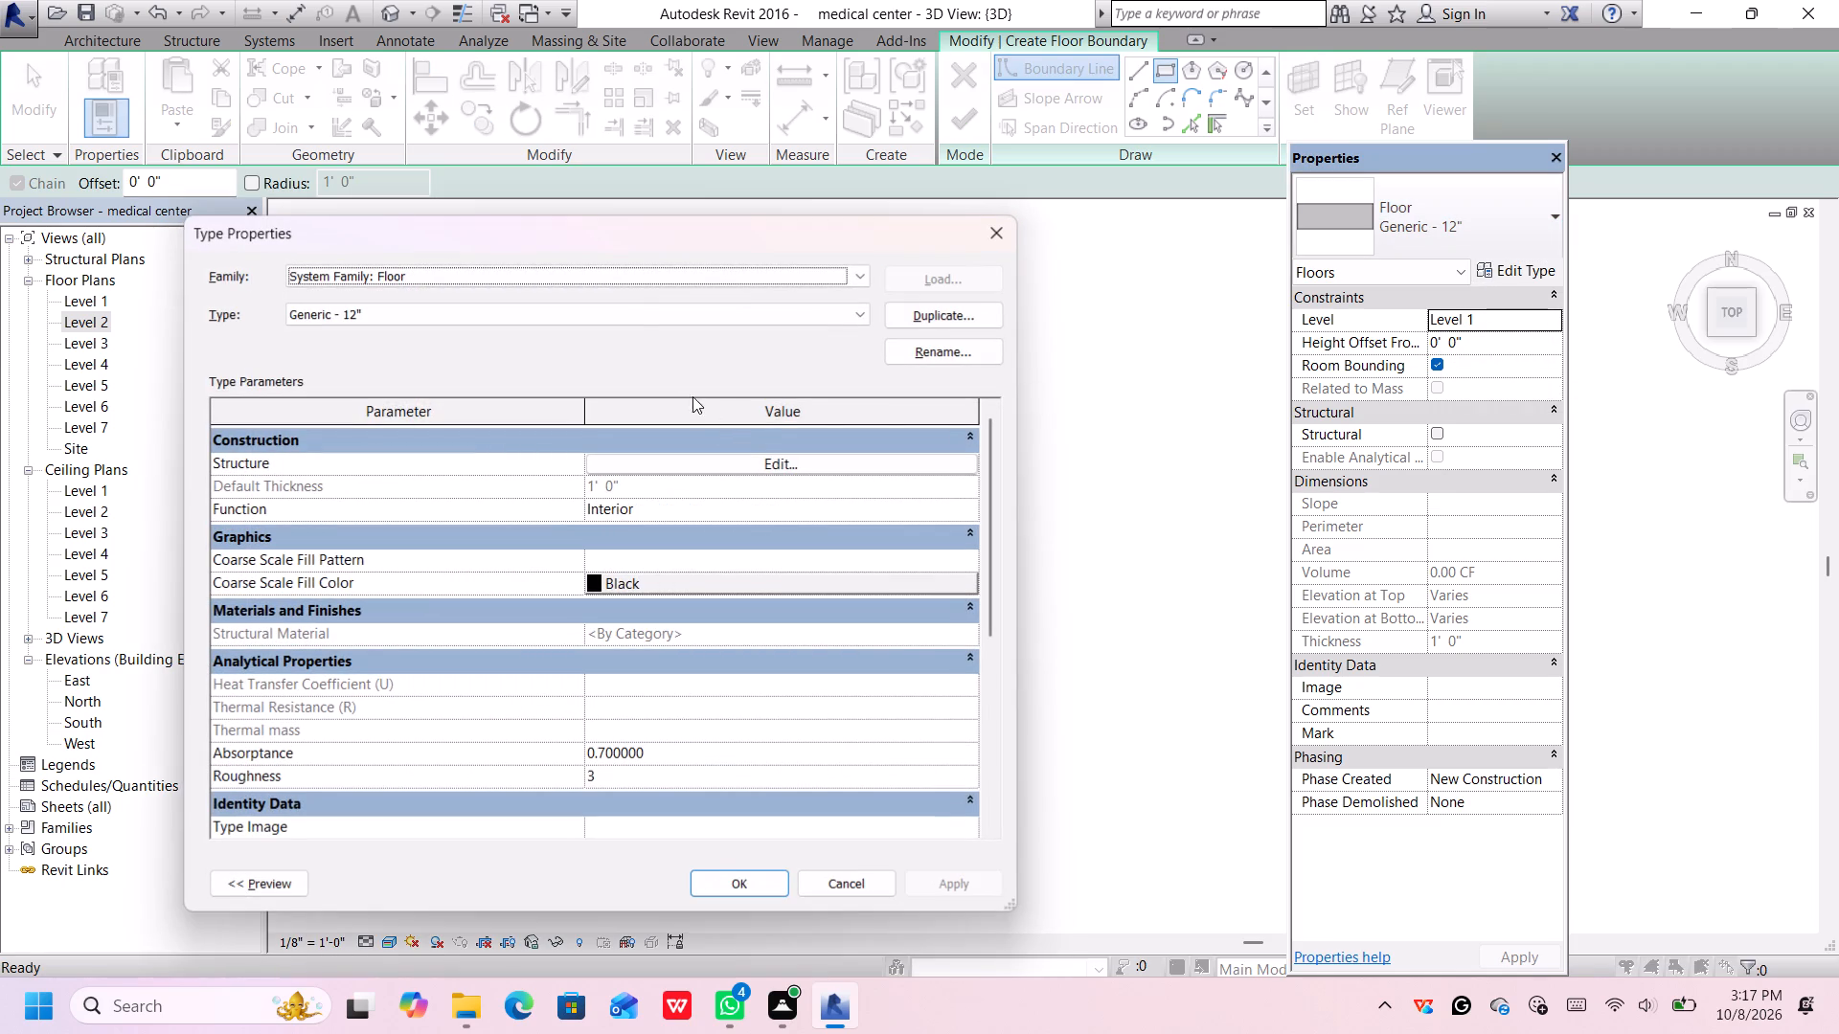
left_click(638, 305)
left_click(598, 310)
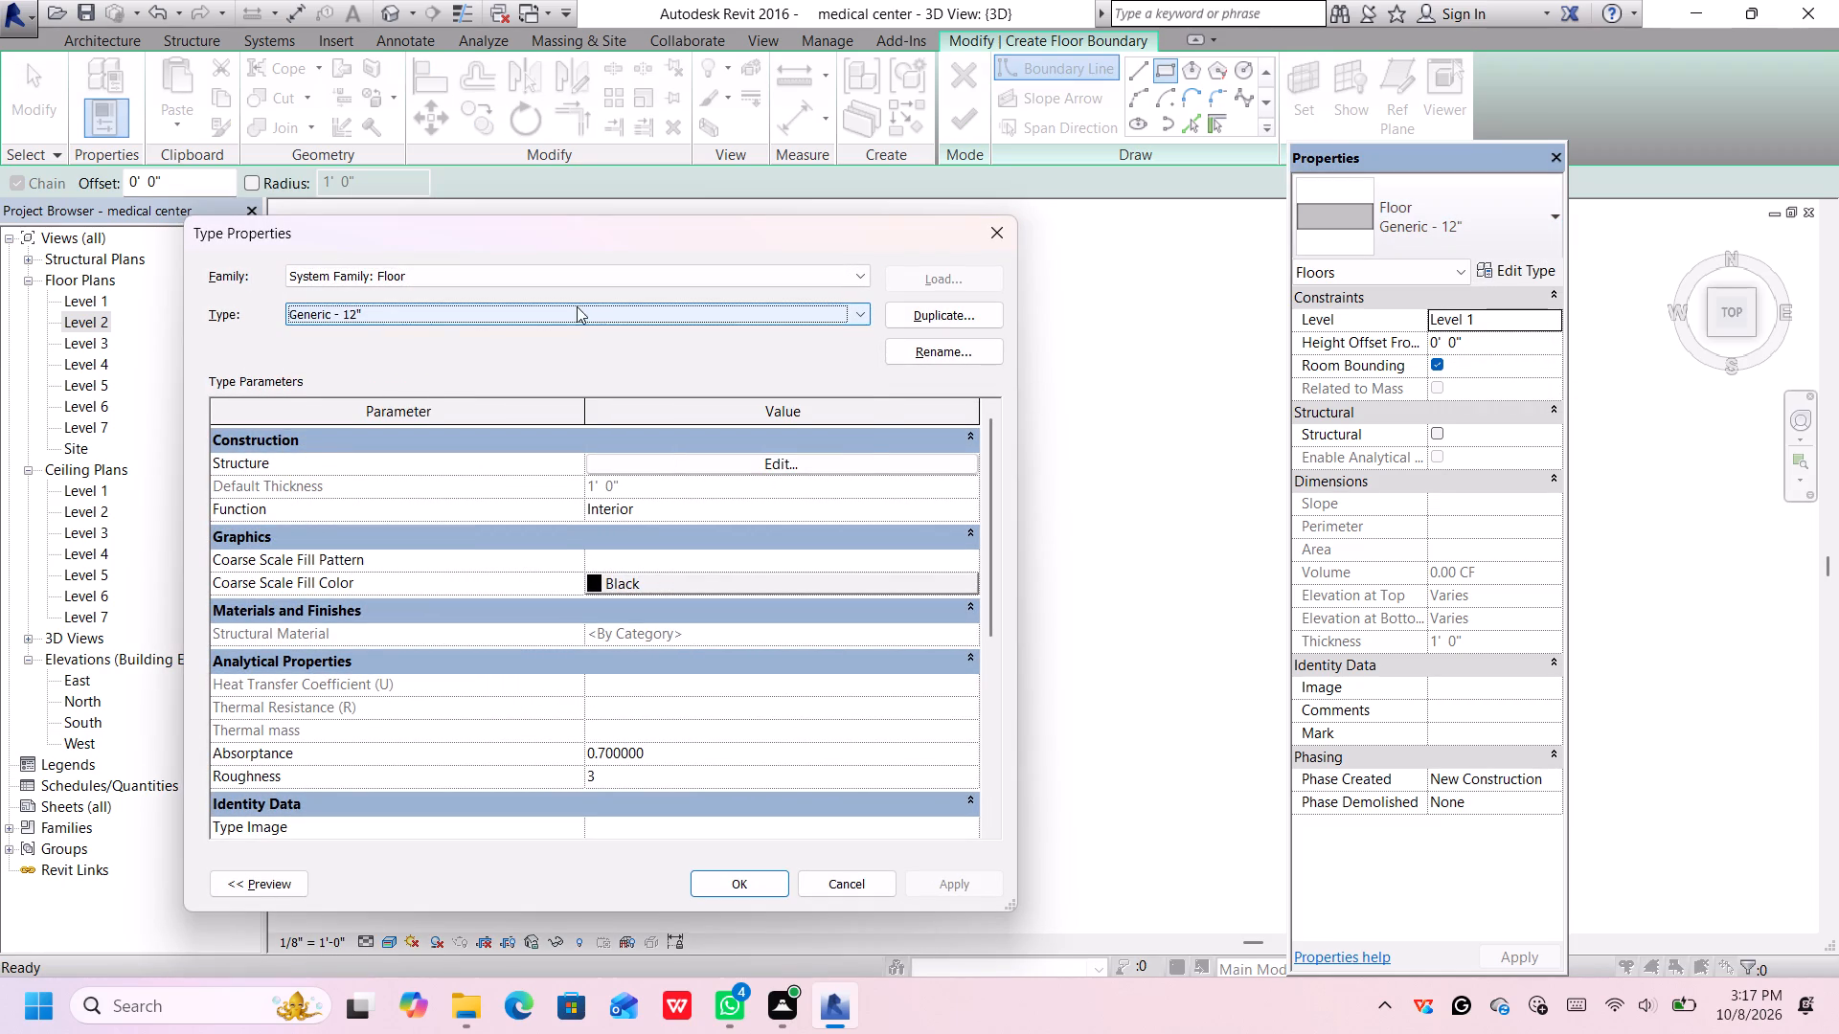
left_click(577, 306)
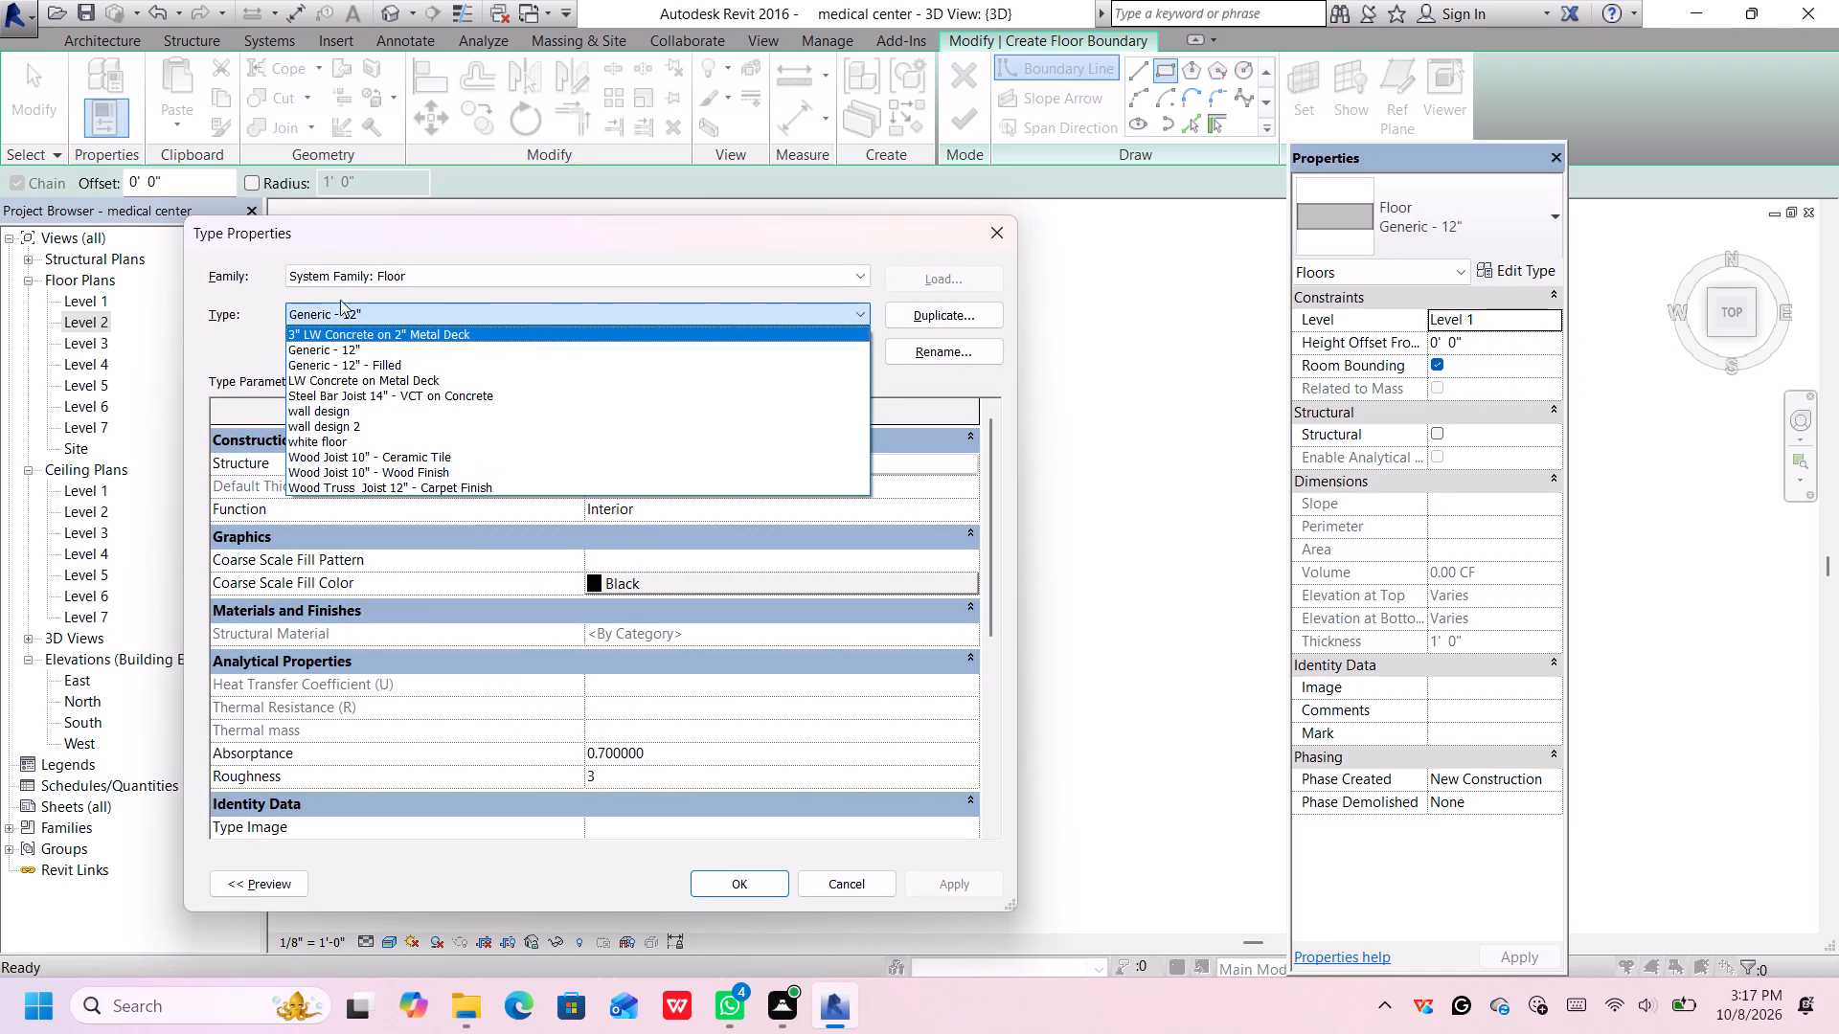
left_click(395, 316)
double_click(386, 321)
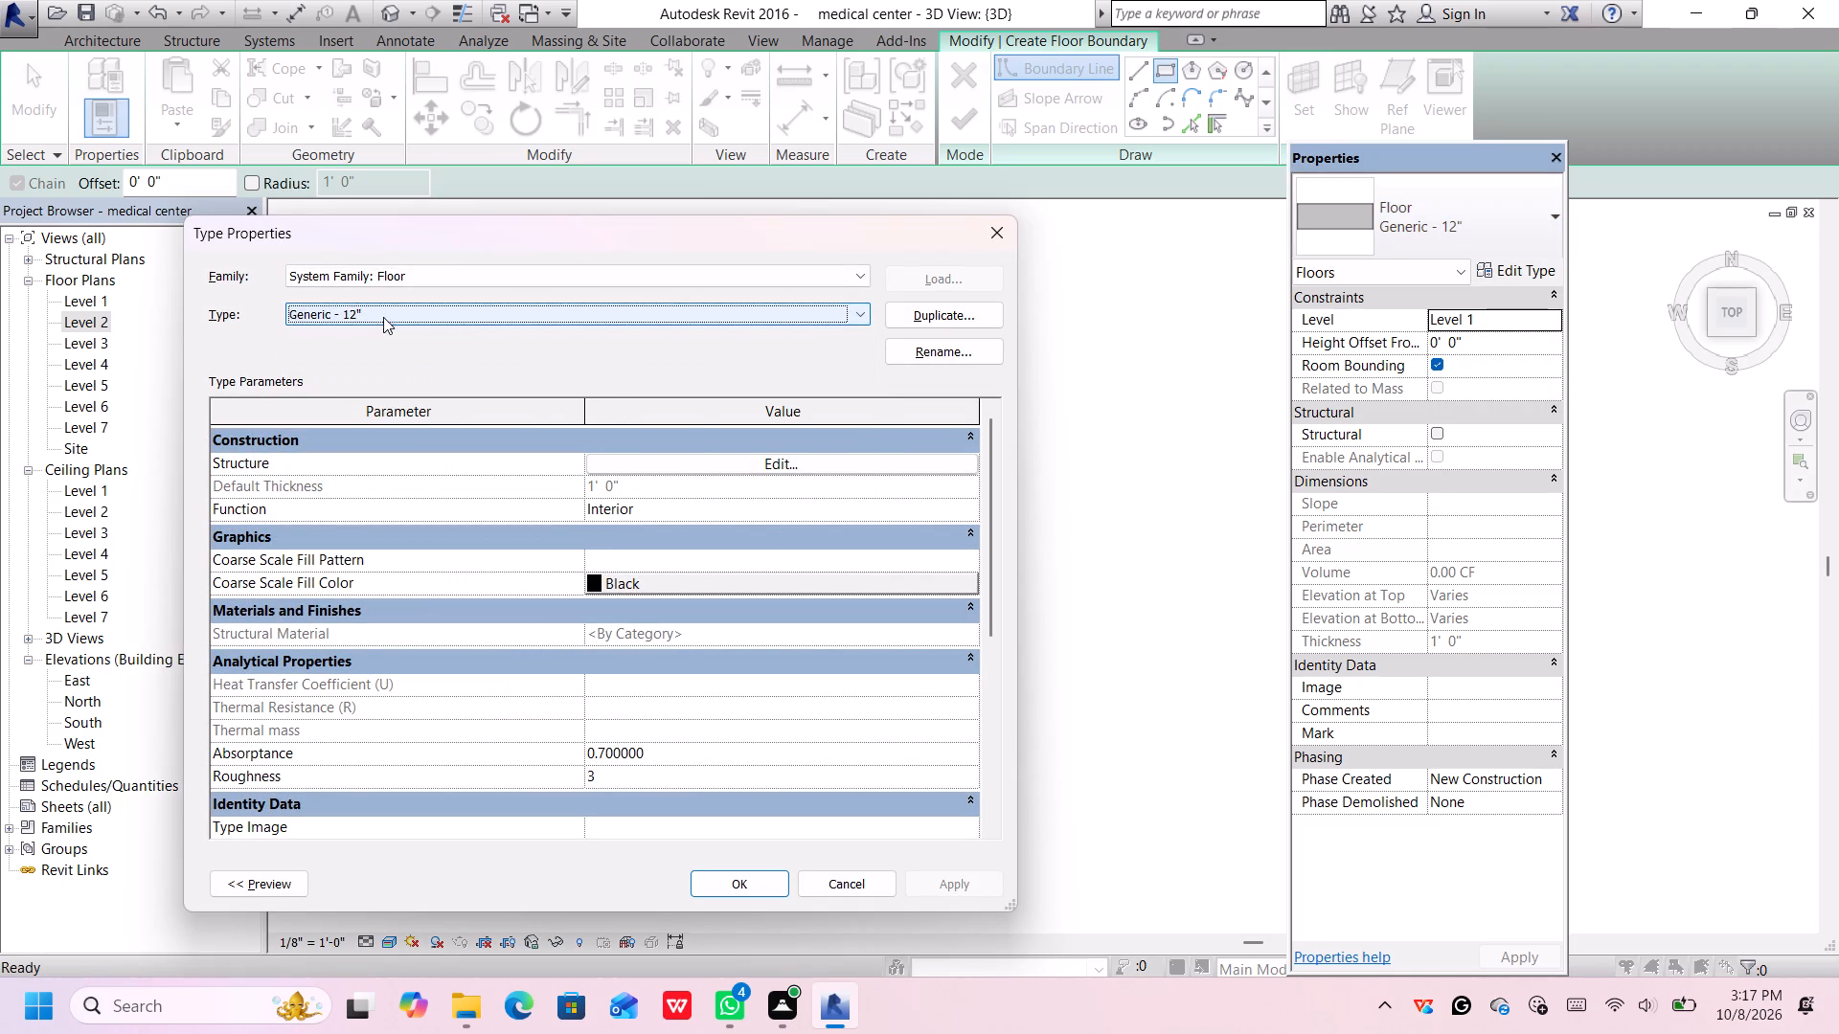
left_click(918, 309)
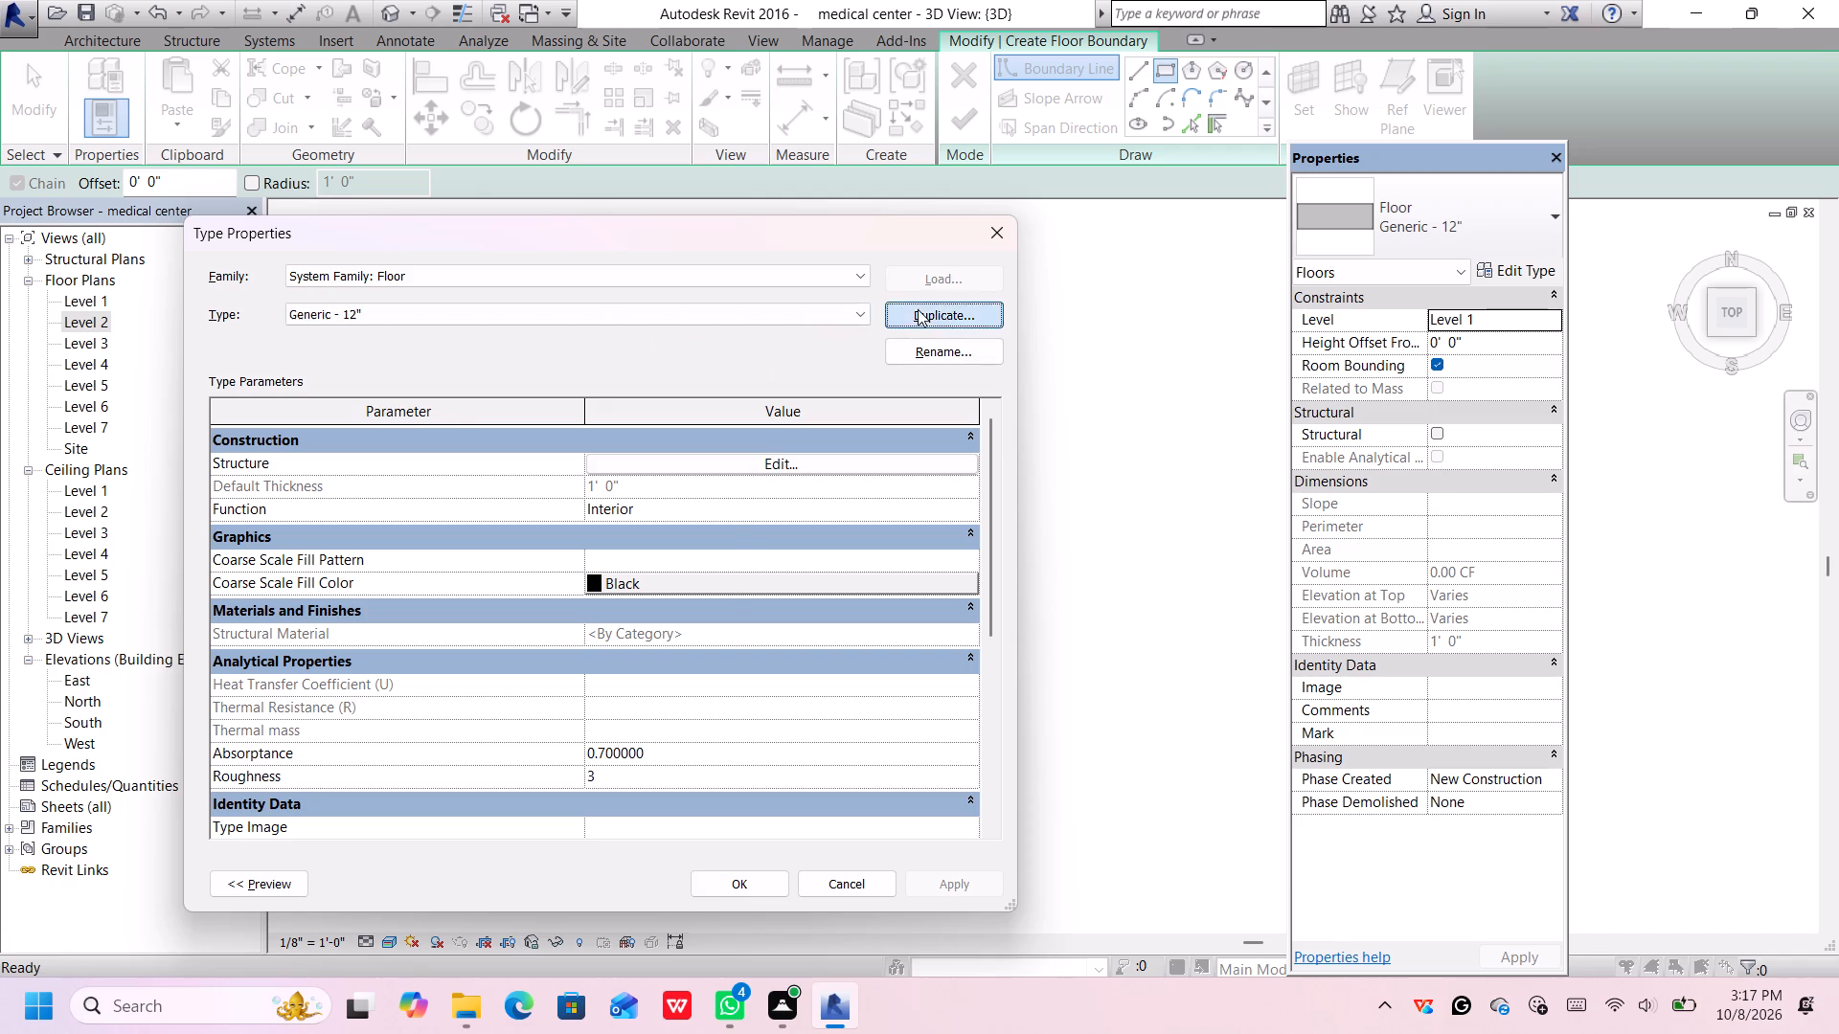
left_click(624, 571)
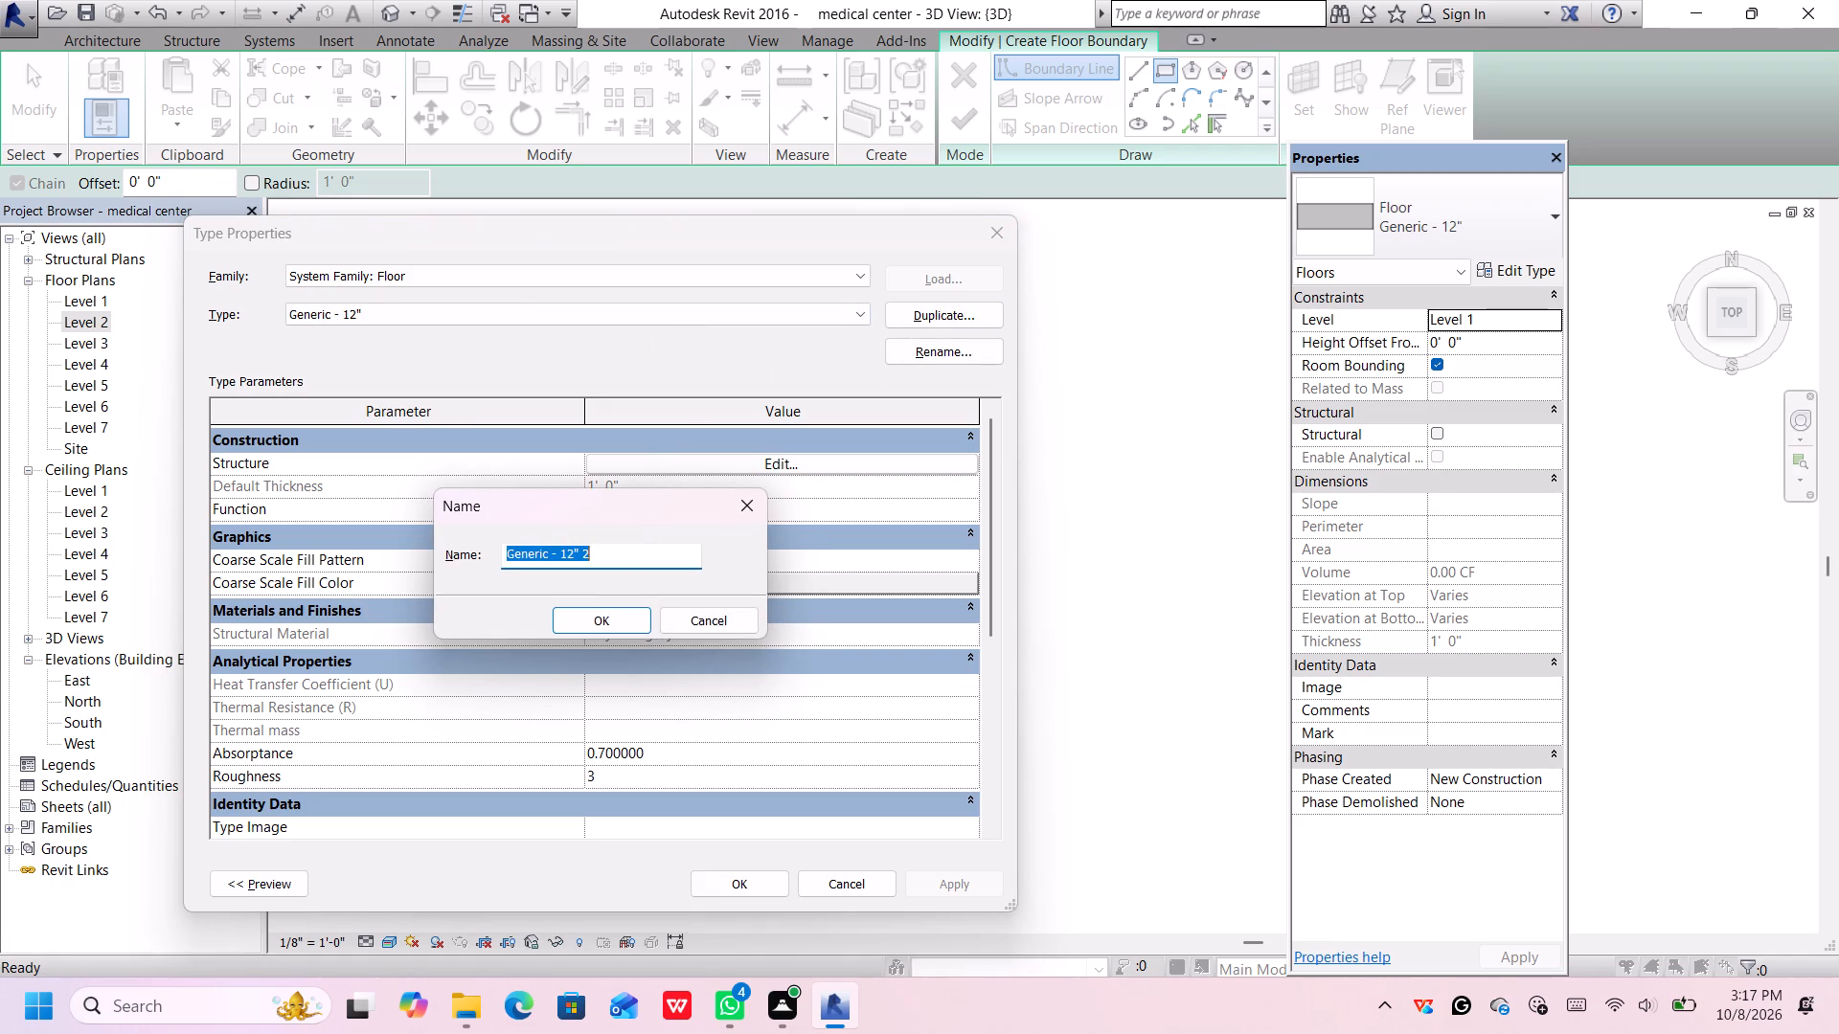
left_click(619, 557)
key("BackSpace")
key("BackSpace")
key("BackSpace")
key("BackSpace")
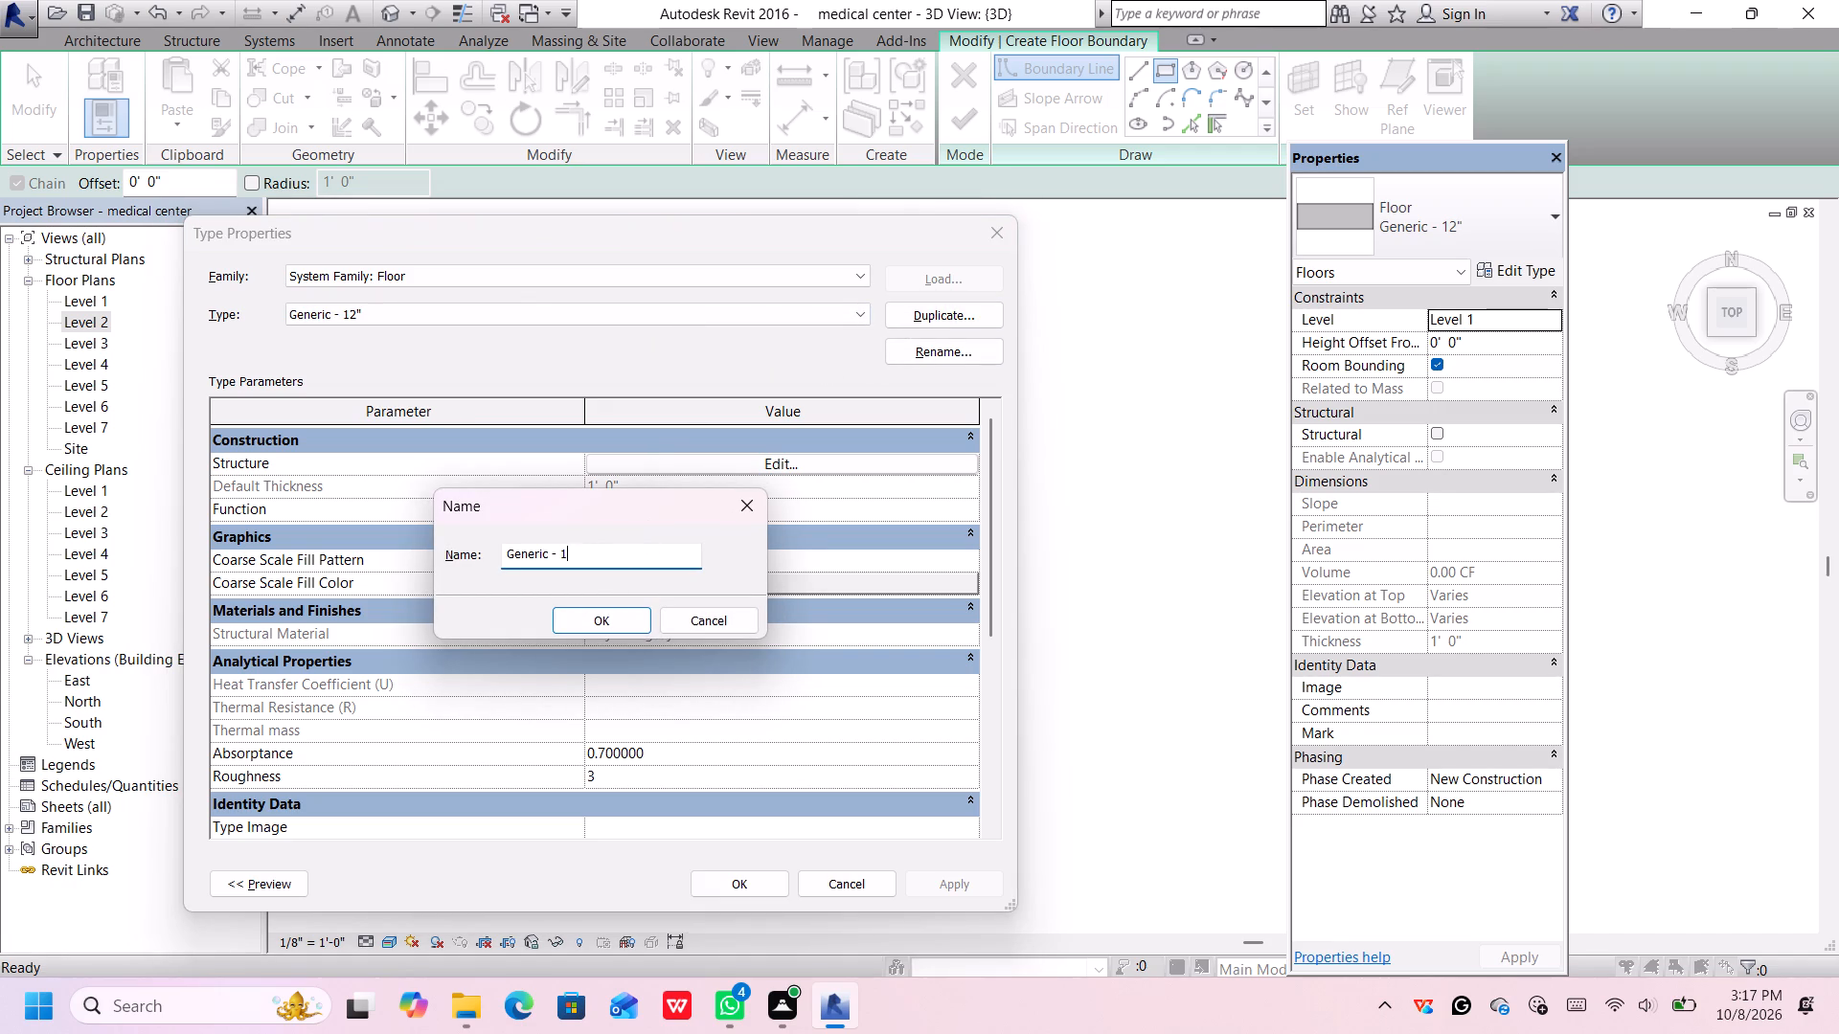
key("BackSpace")
key("4")
key("shift+quotedbl")
key("Return")
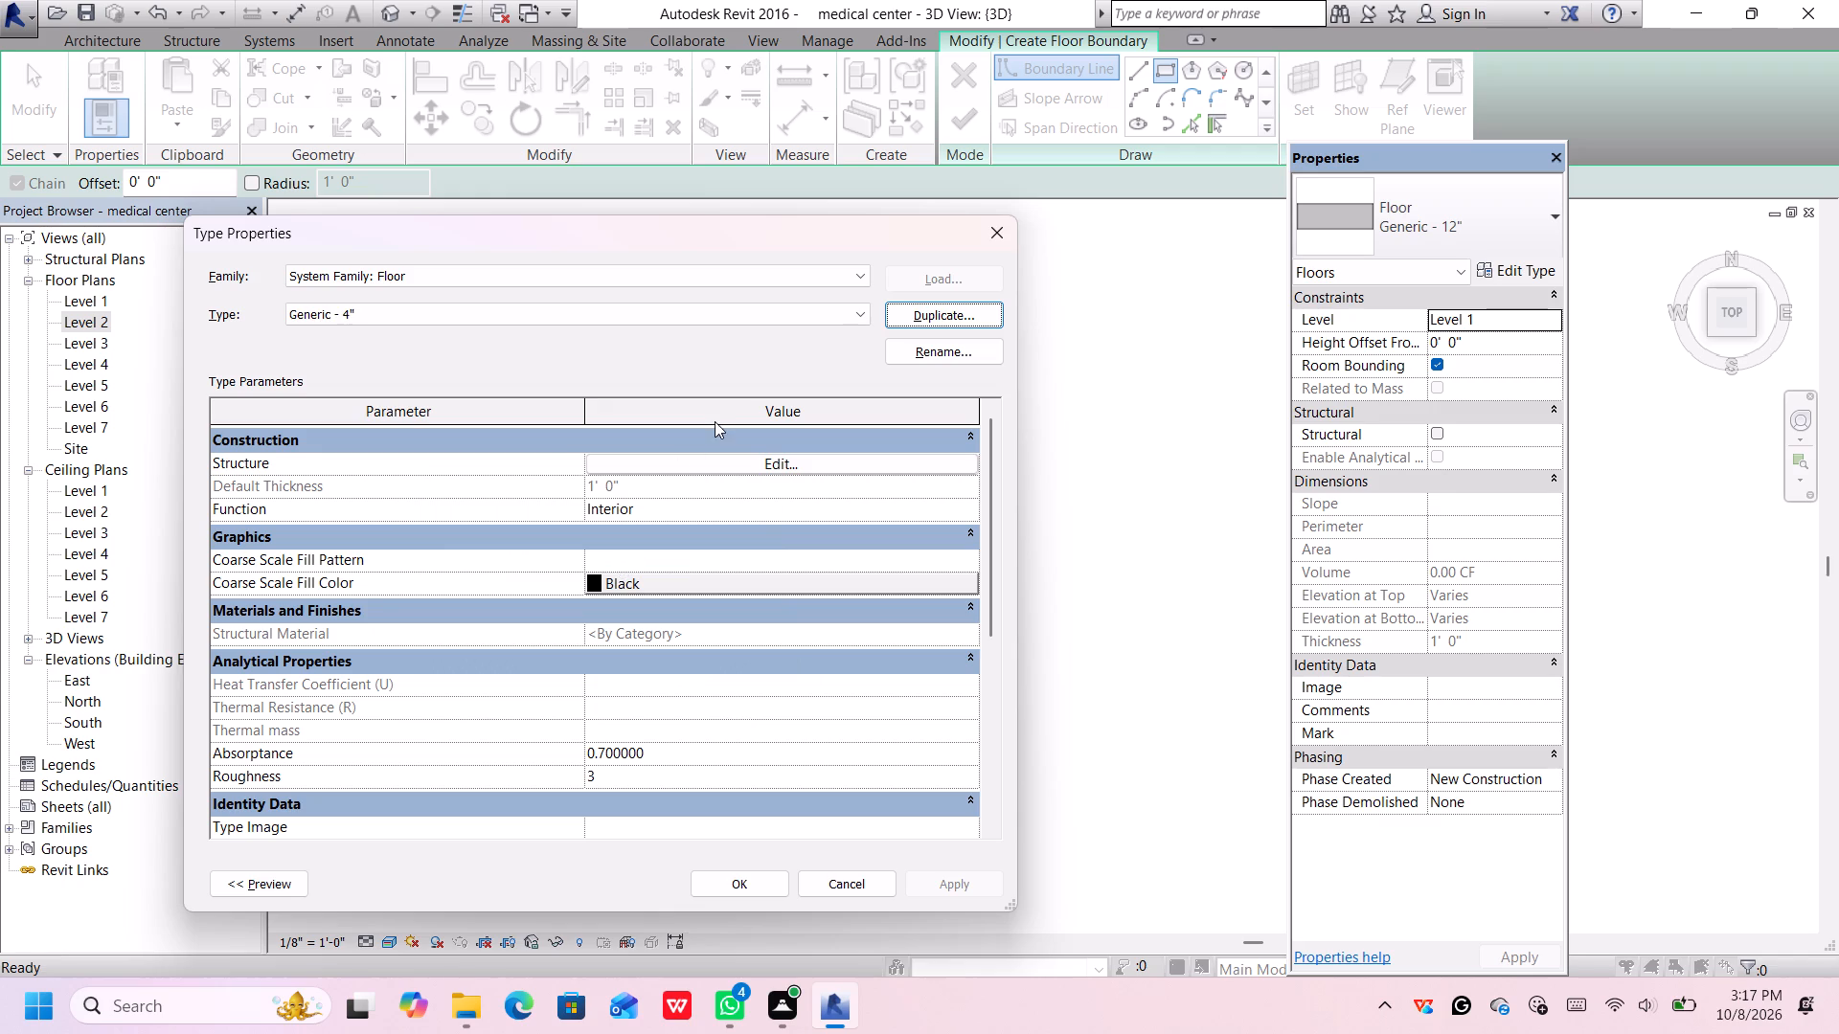
Open the layer structure of the Generic - 4" type and enter 4 as the Structure [1] layer's thickness.
left_click(713, 453)
left_click(591, 464)
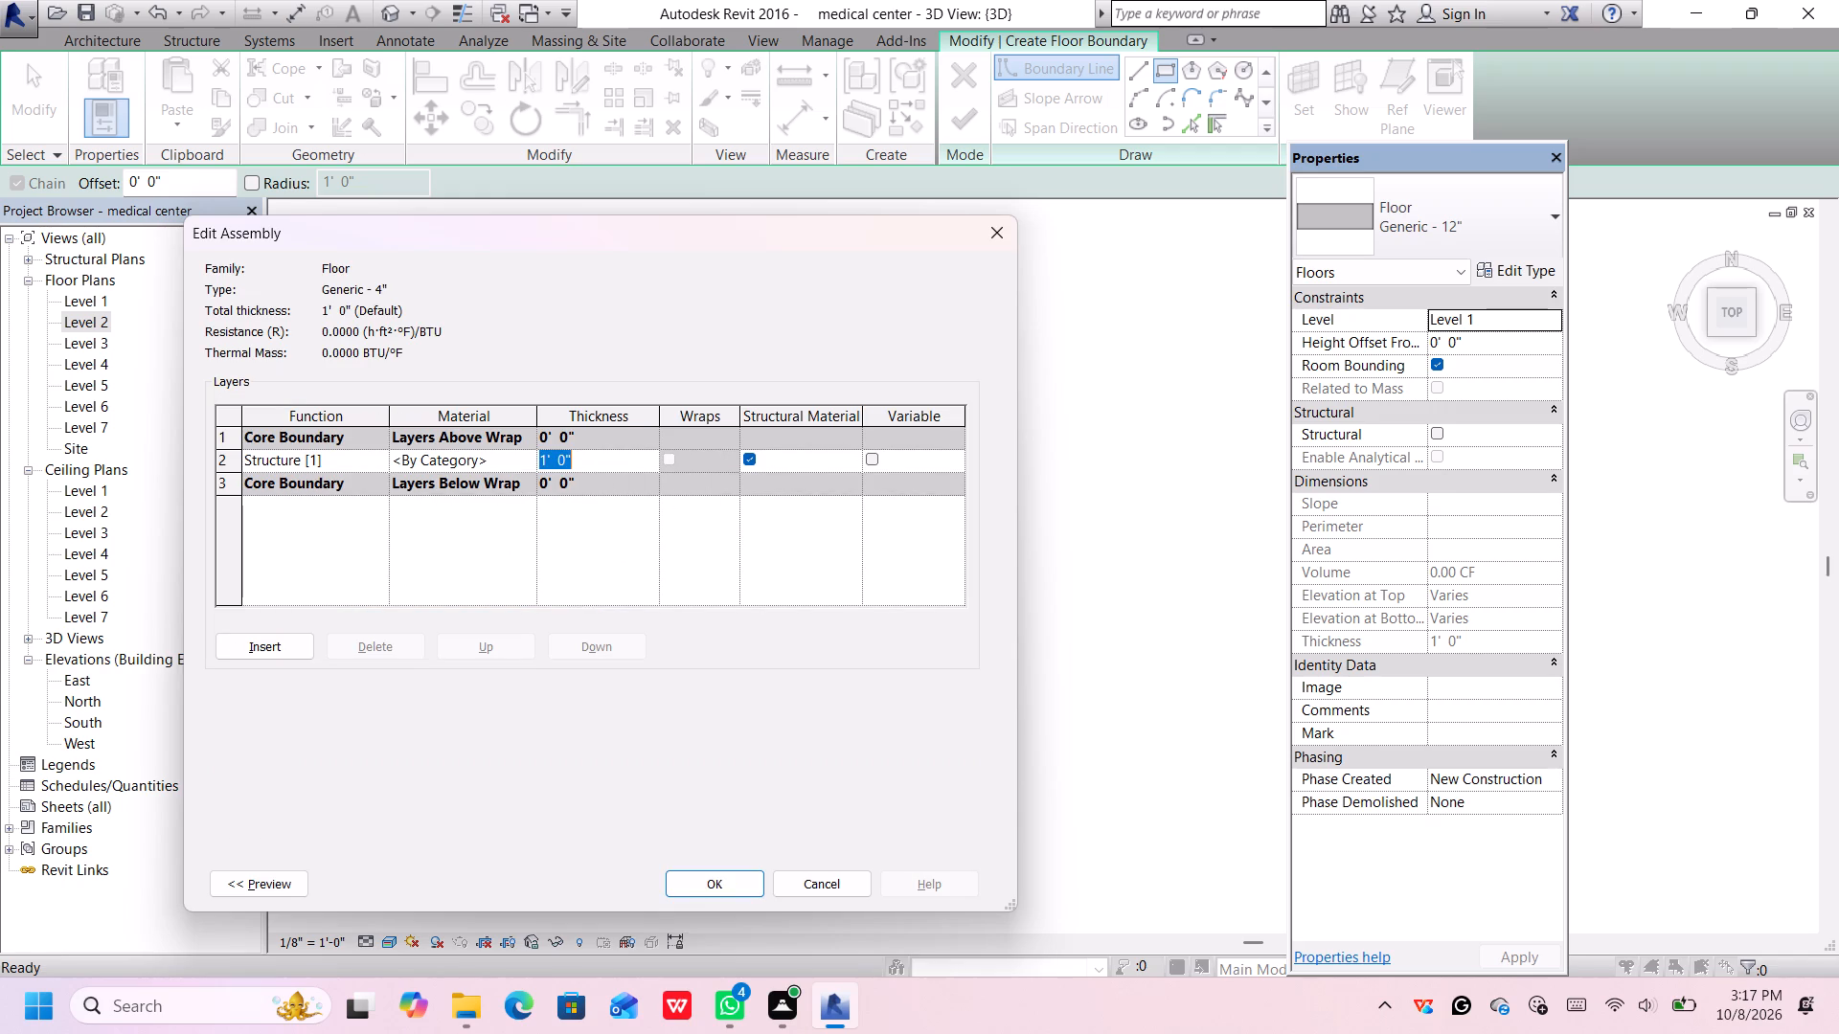
key("BackSpace")
key("4")
key("Return")
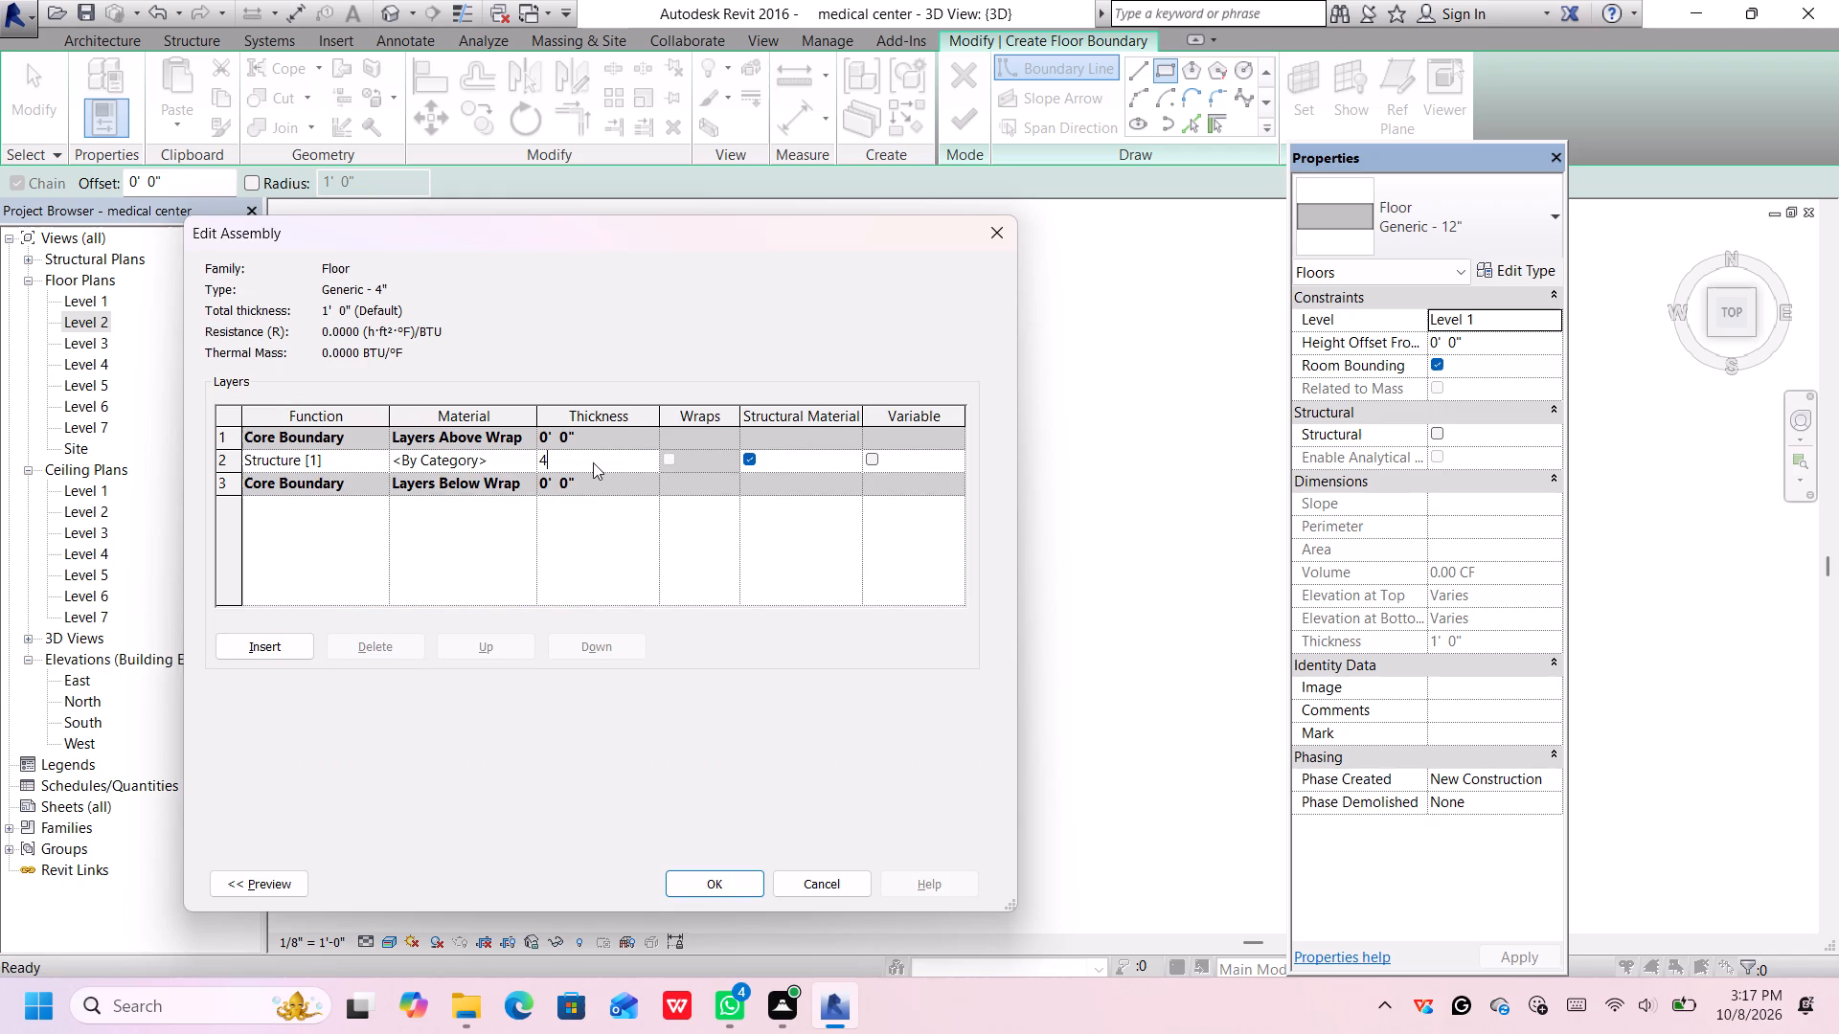
Open the Structure [1] layer's material selection and inspect the appearance of the Phase - New and Parking Stripe materials.
left_click(523, 461)
scroll(271, 595, "up", 1)
scroll(277, 595, "down", 7)
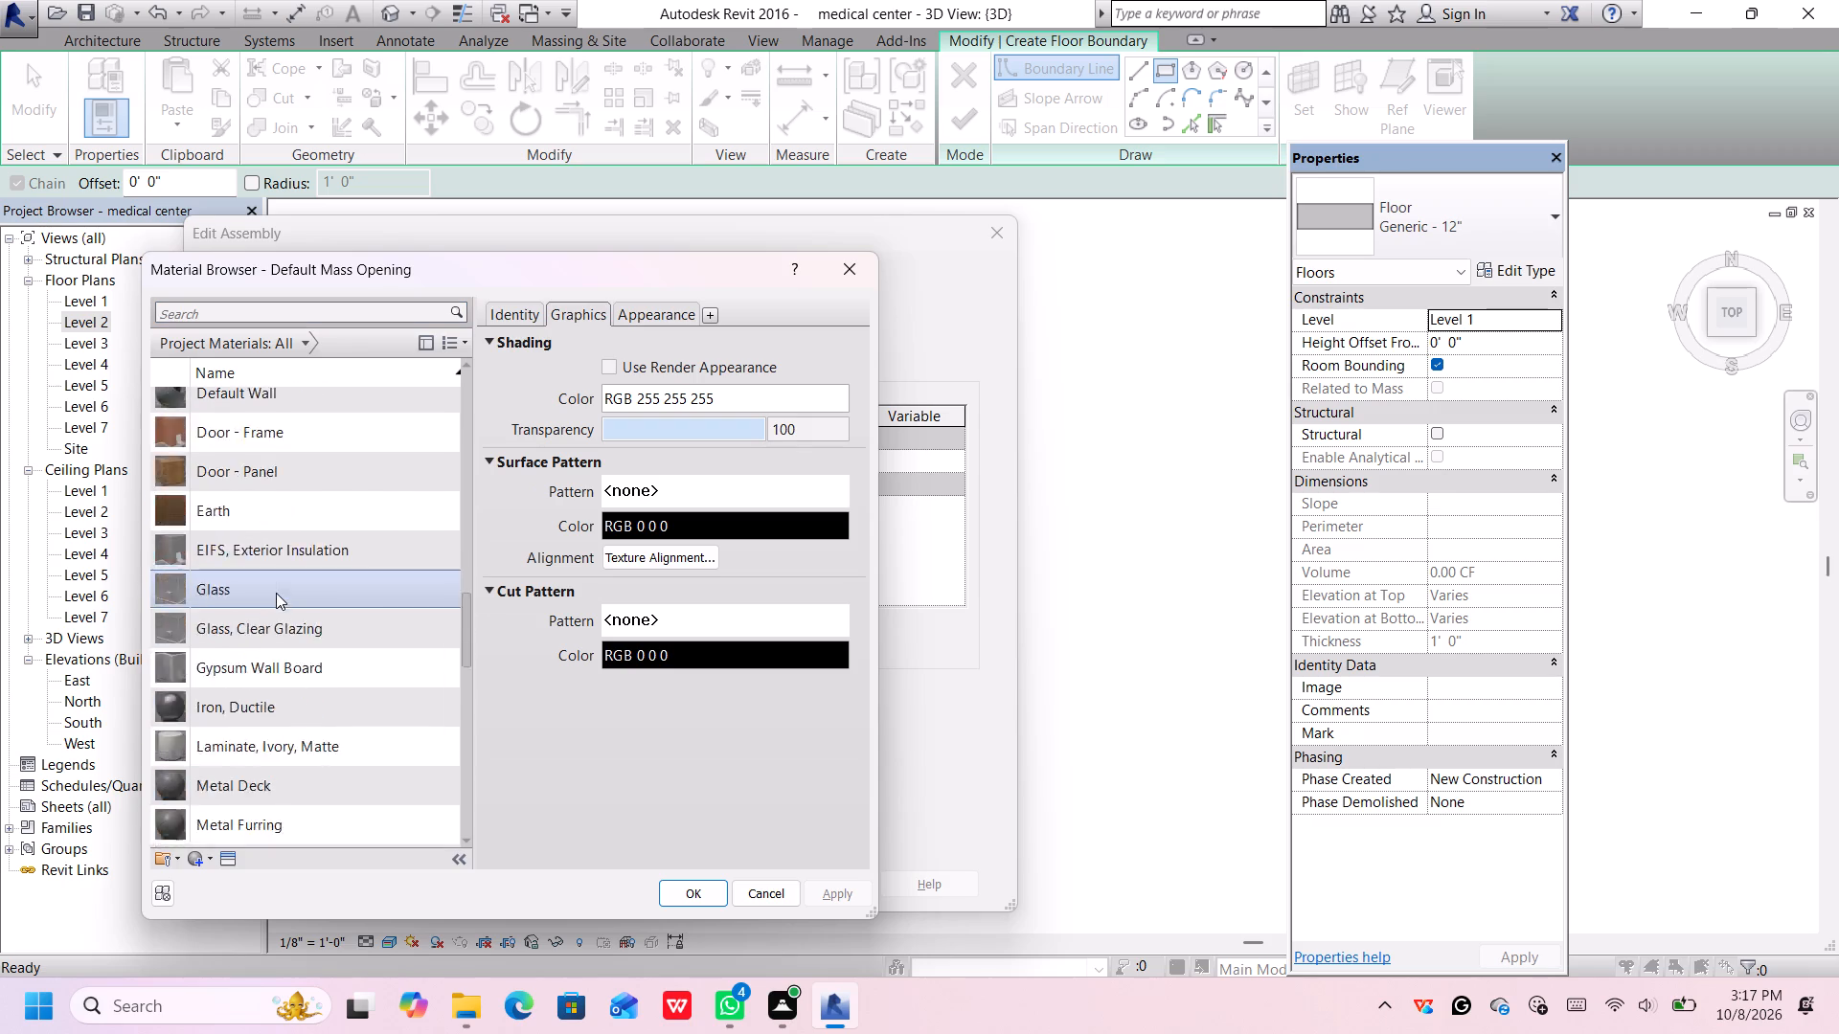
scroll(276, 593, "up", 2)
scroll(276, 593, "down", 2)
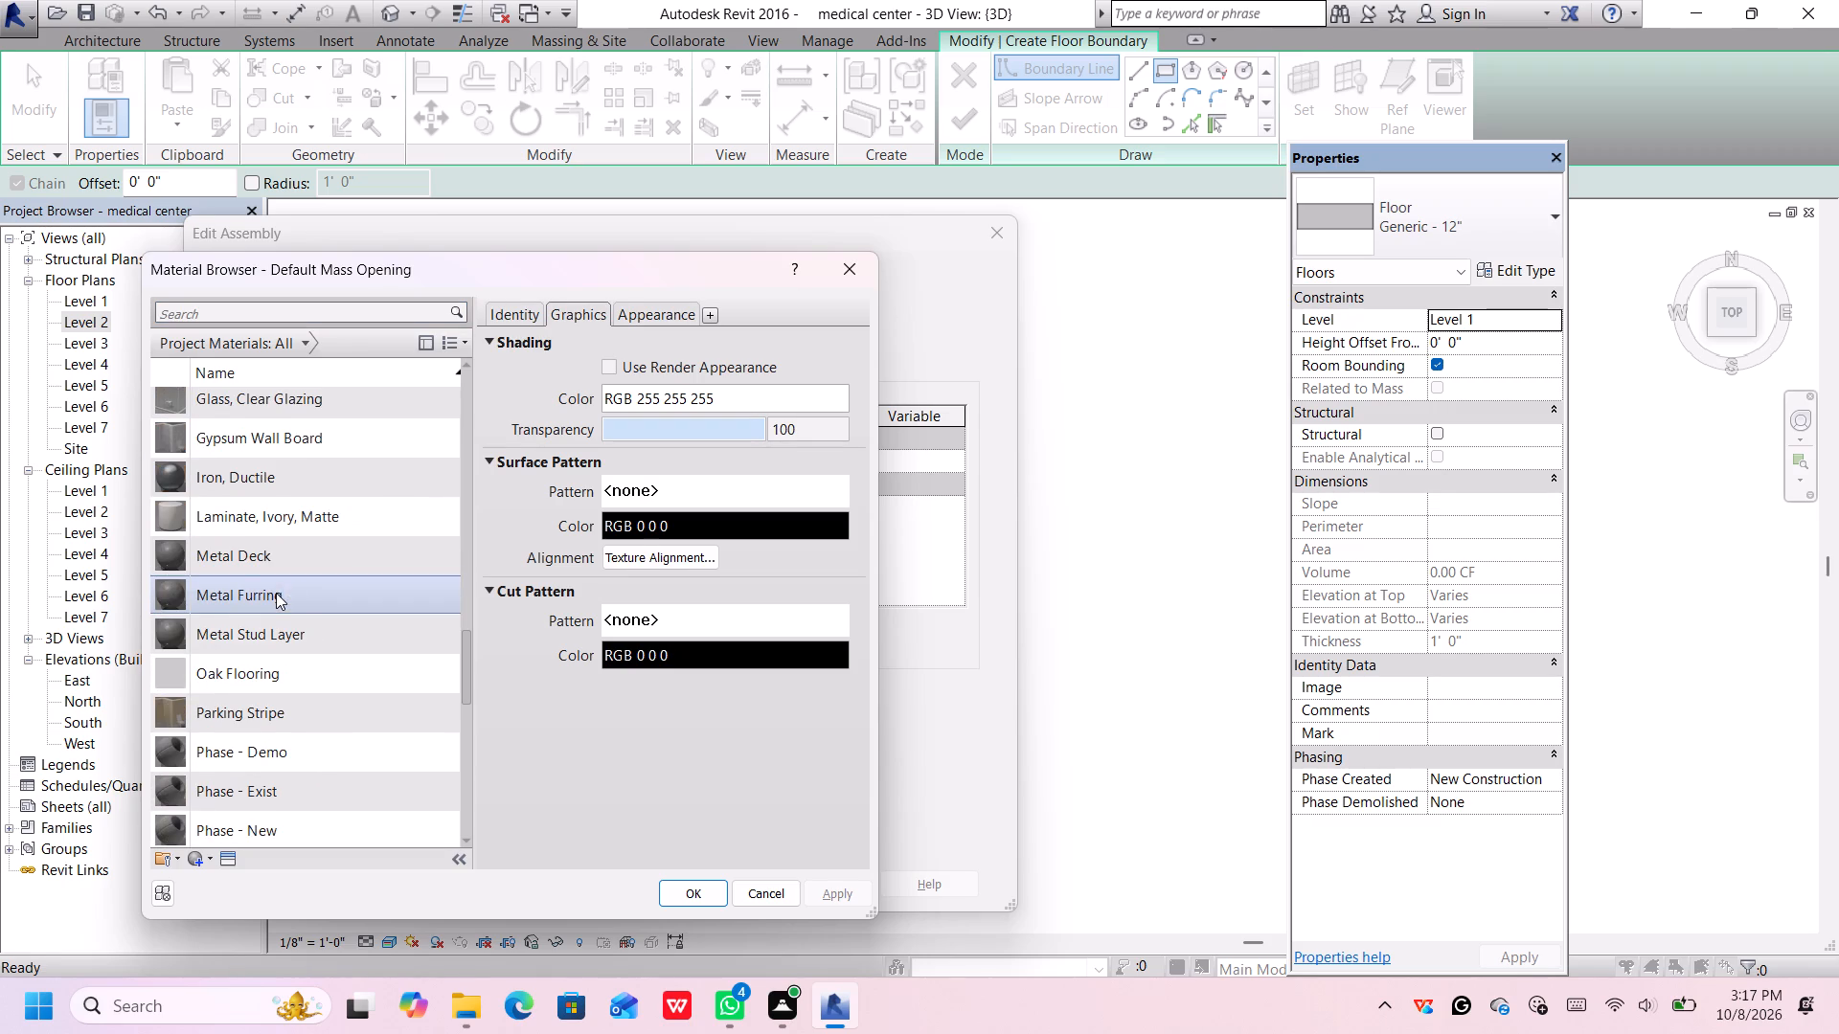
scroll(220, 711, "down", 1)
left_click(220, 711)
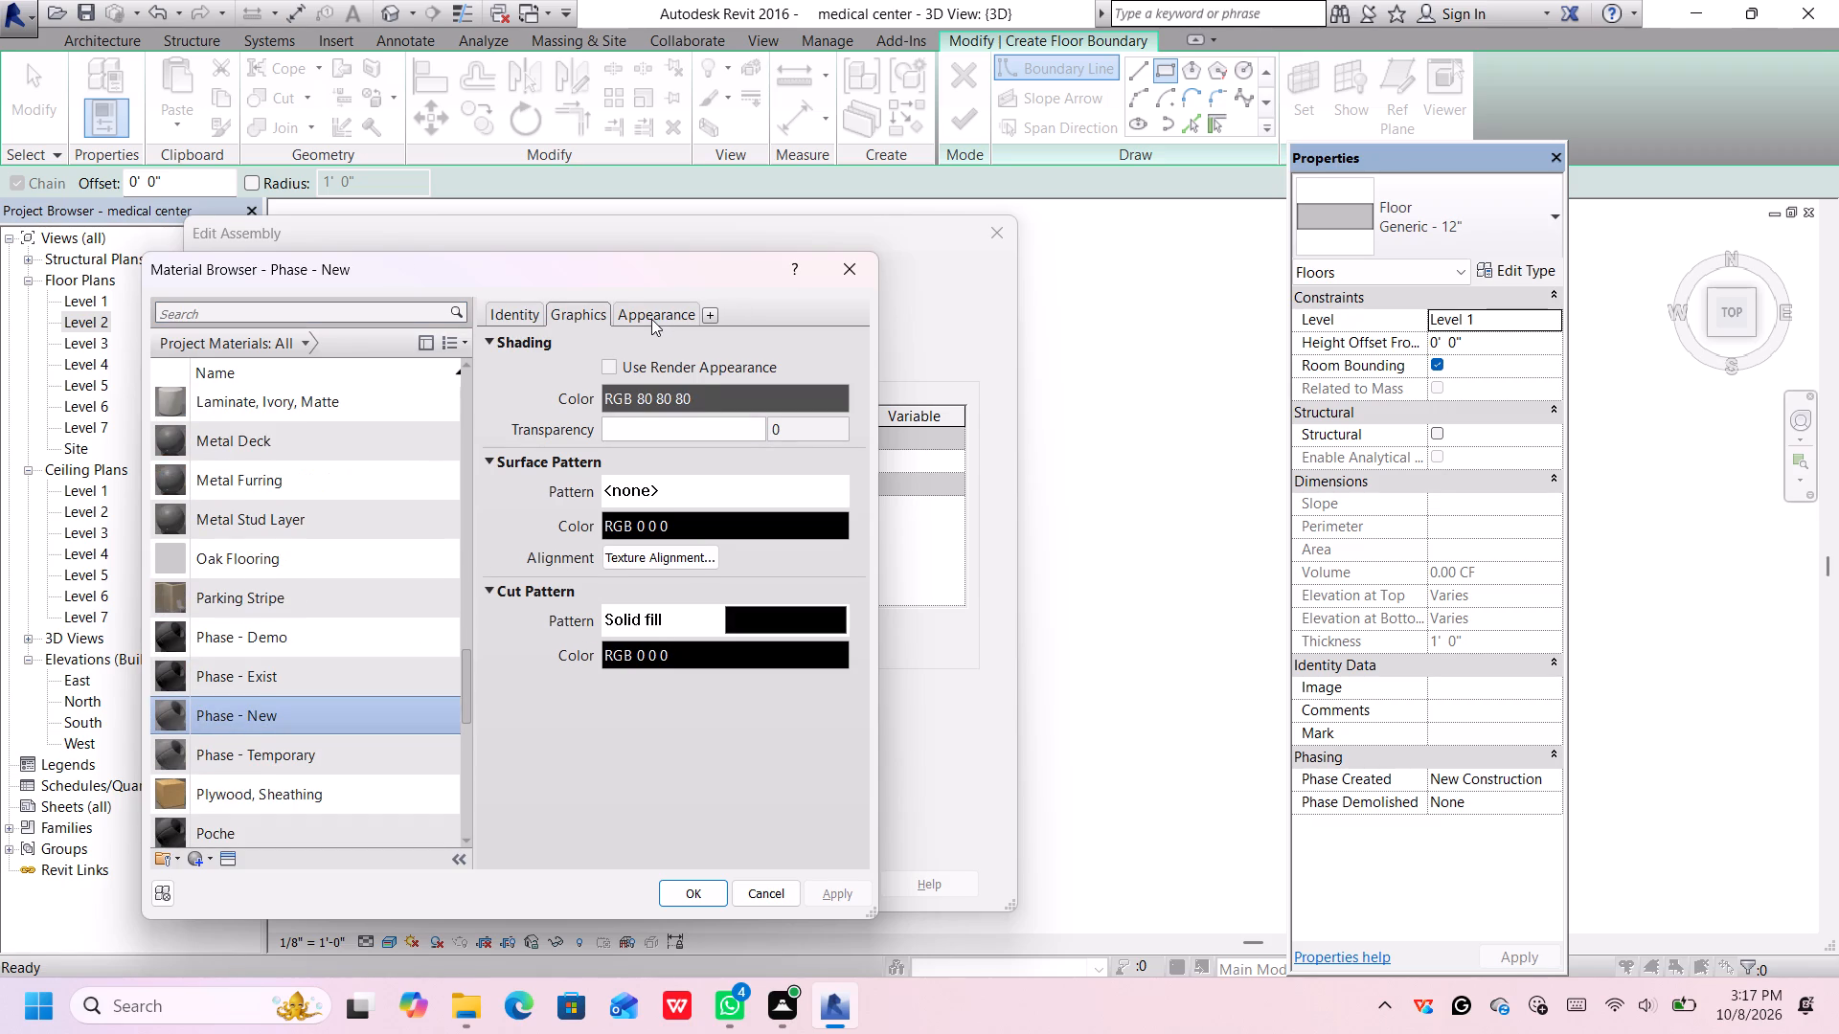
left_click(651, 319)
scroll(735, 478, "down", 19)
scroll(328, 657, "down", 6)
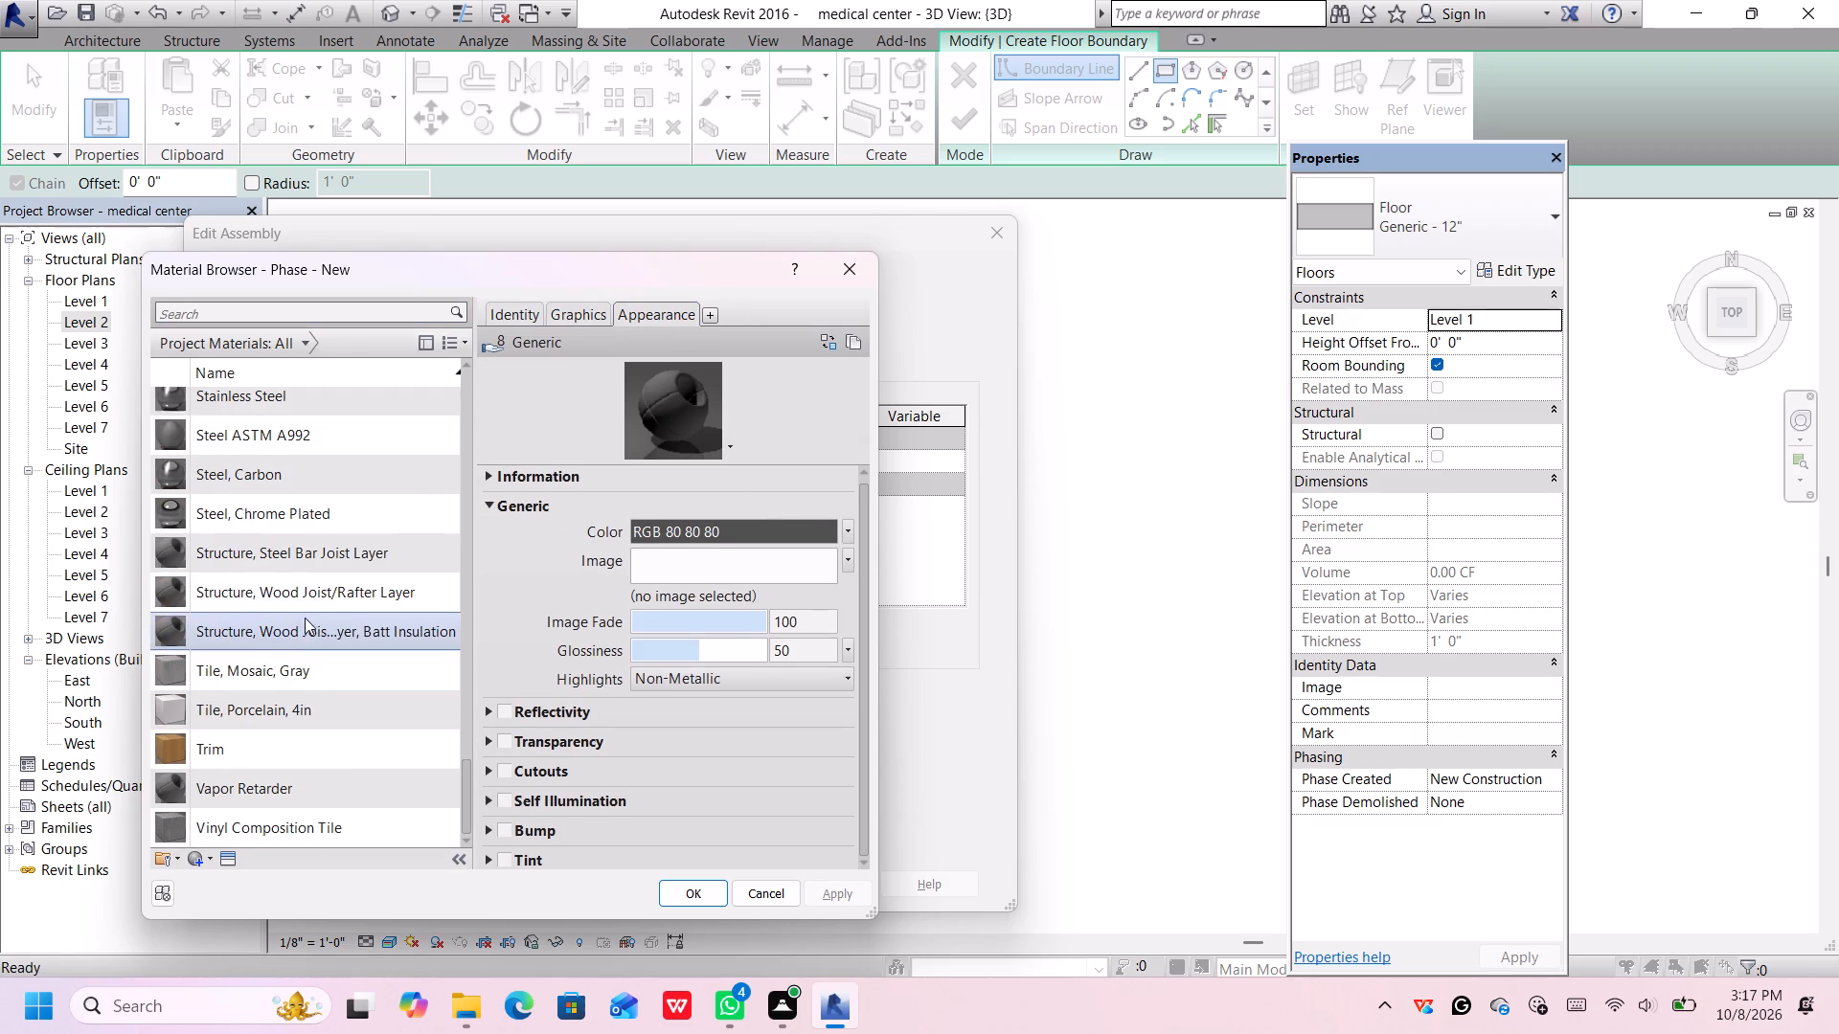
scroll(304, 611, "up", 2)
scroll(304, 607, "down", 1)
scroll(304, 607, "up", 1)
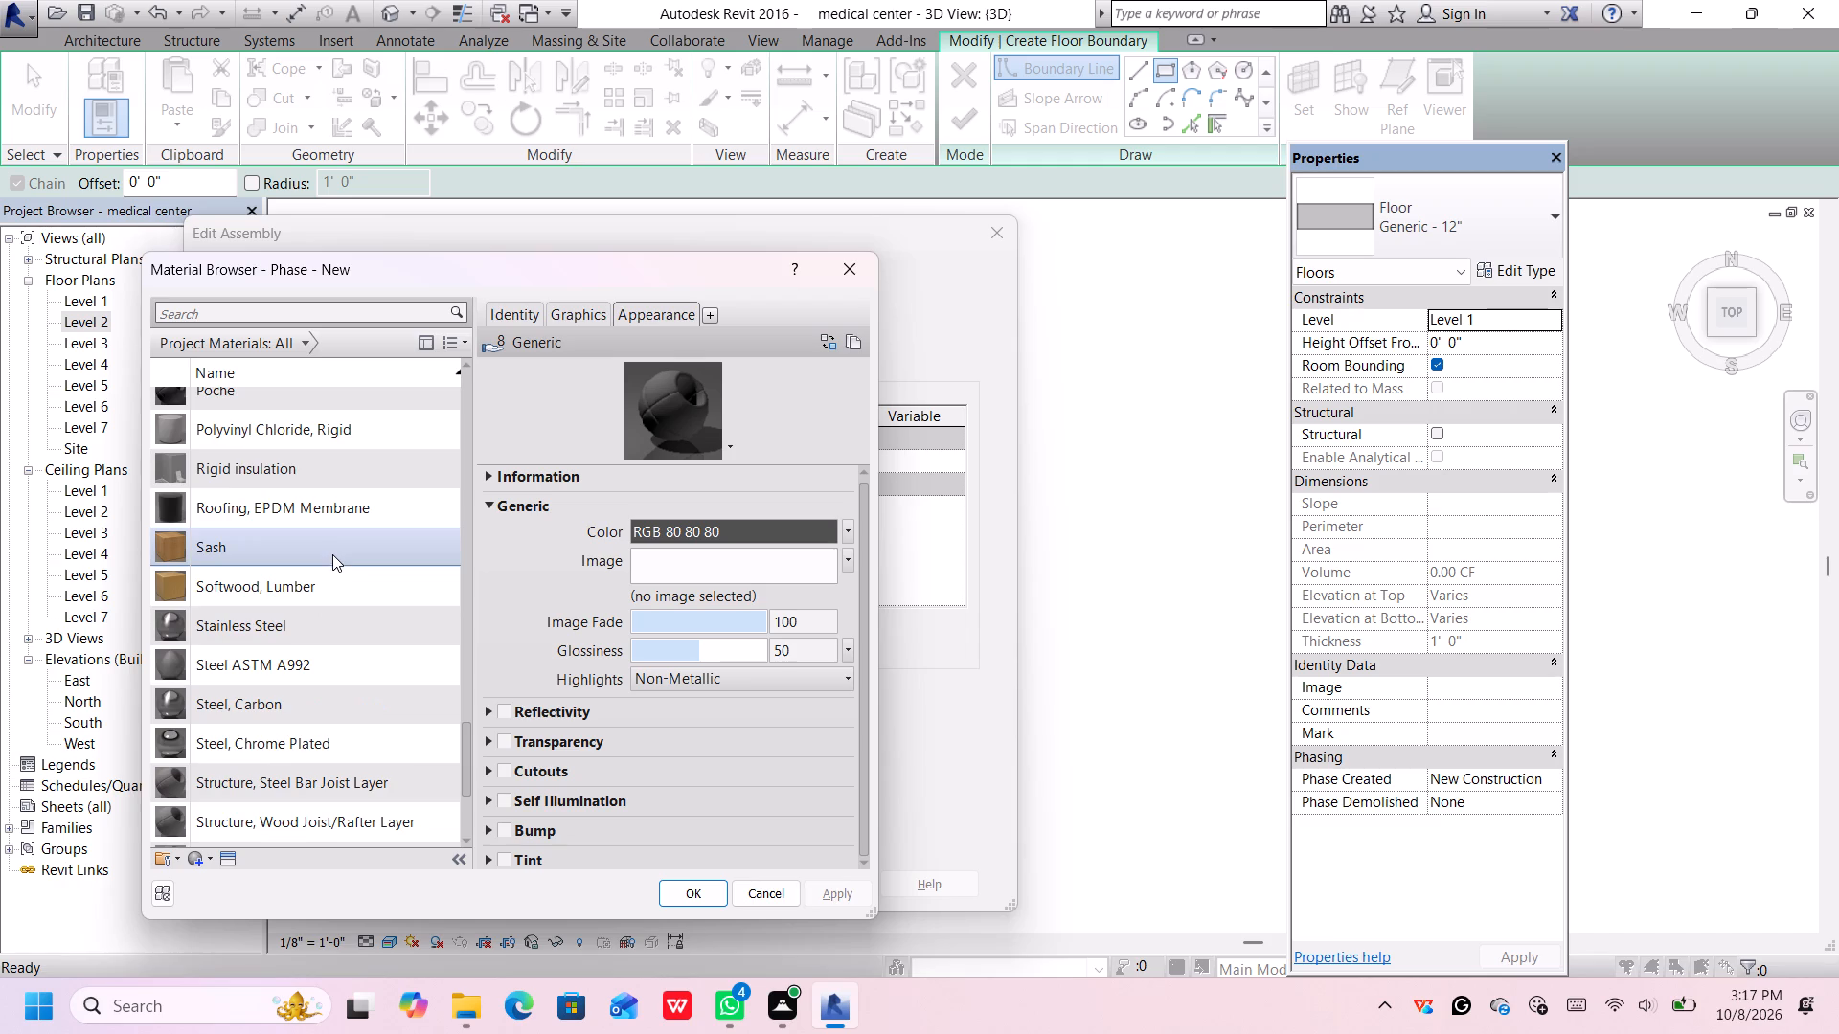
scroll(331, 540, "up", 3)
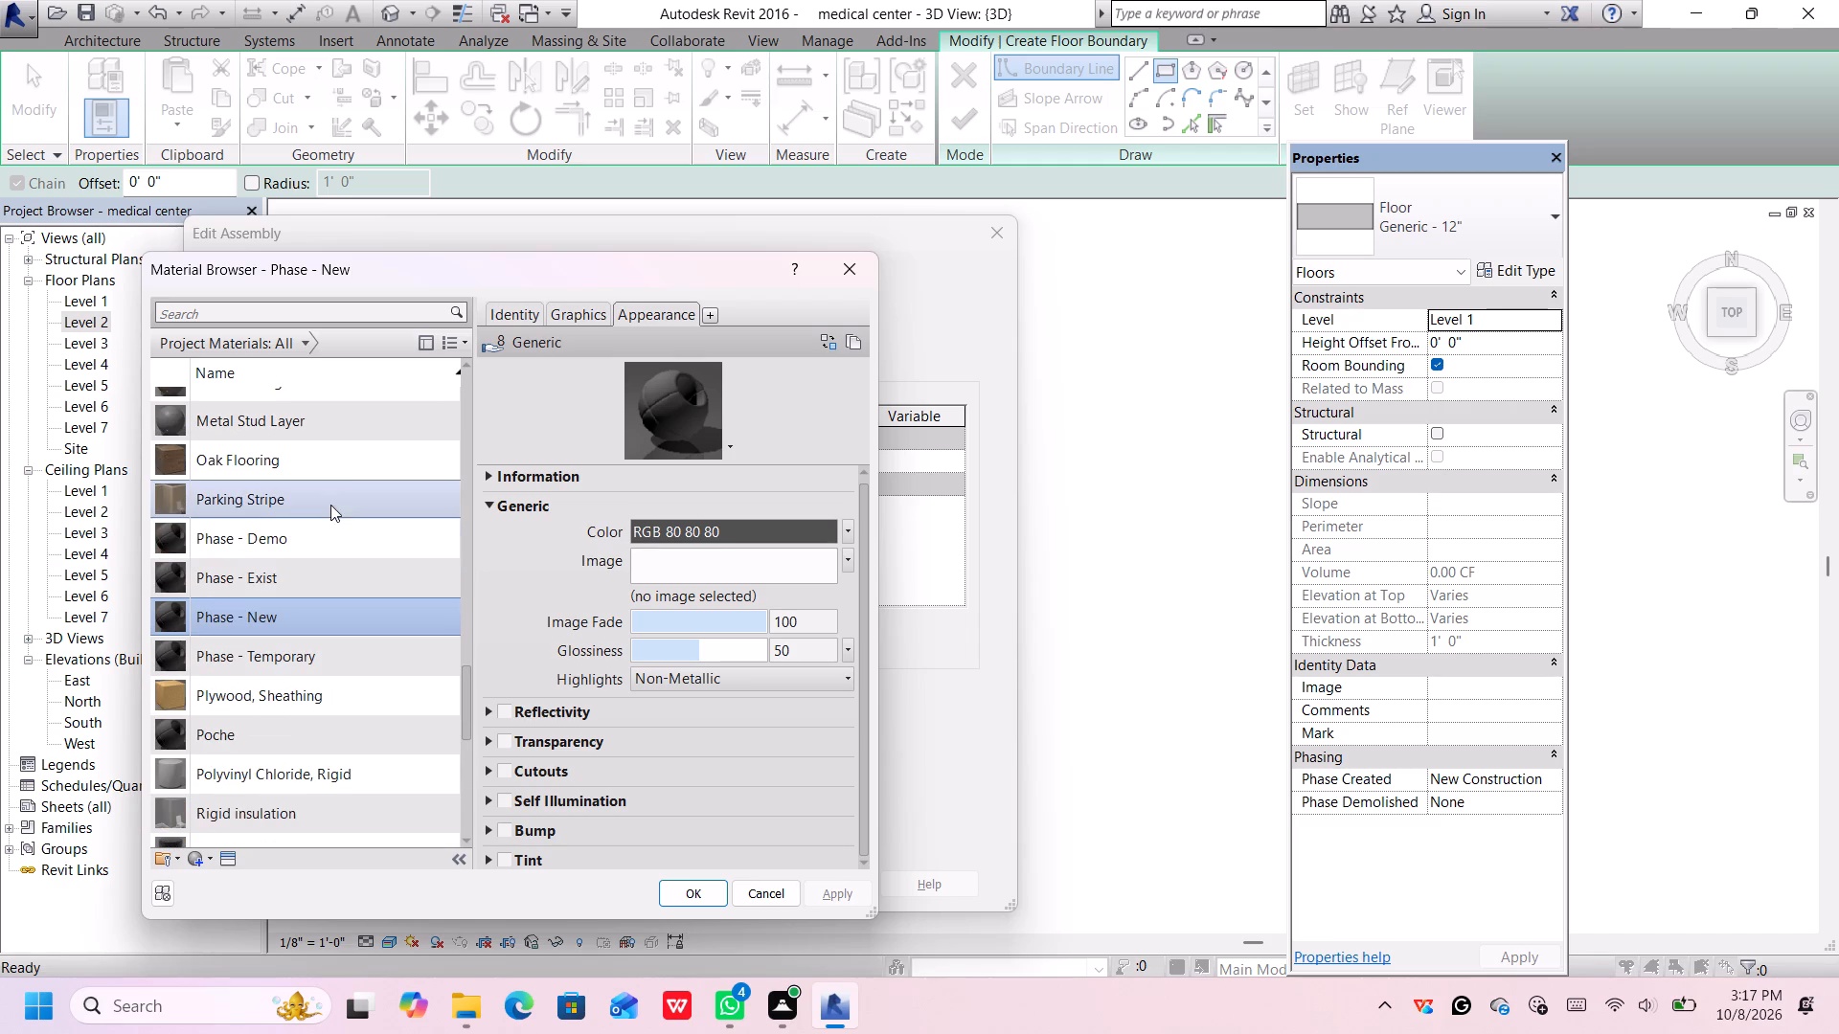
left_click(331, 495)
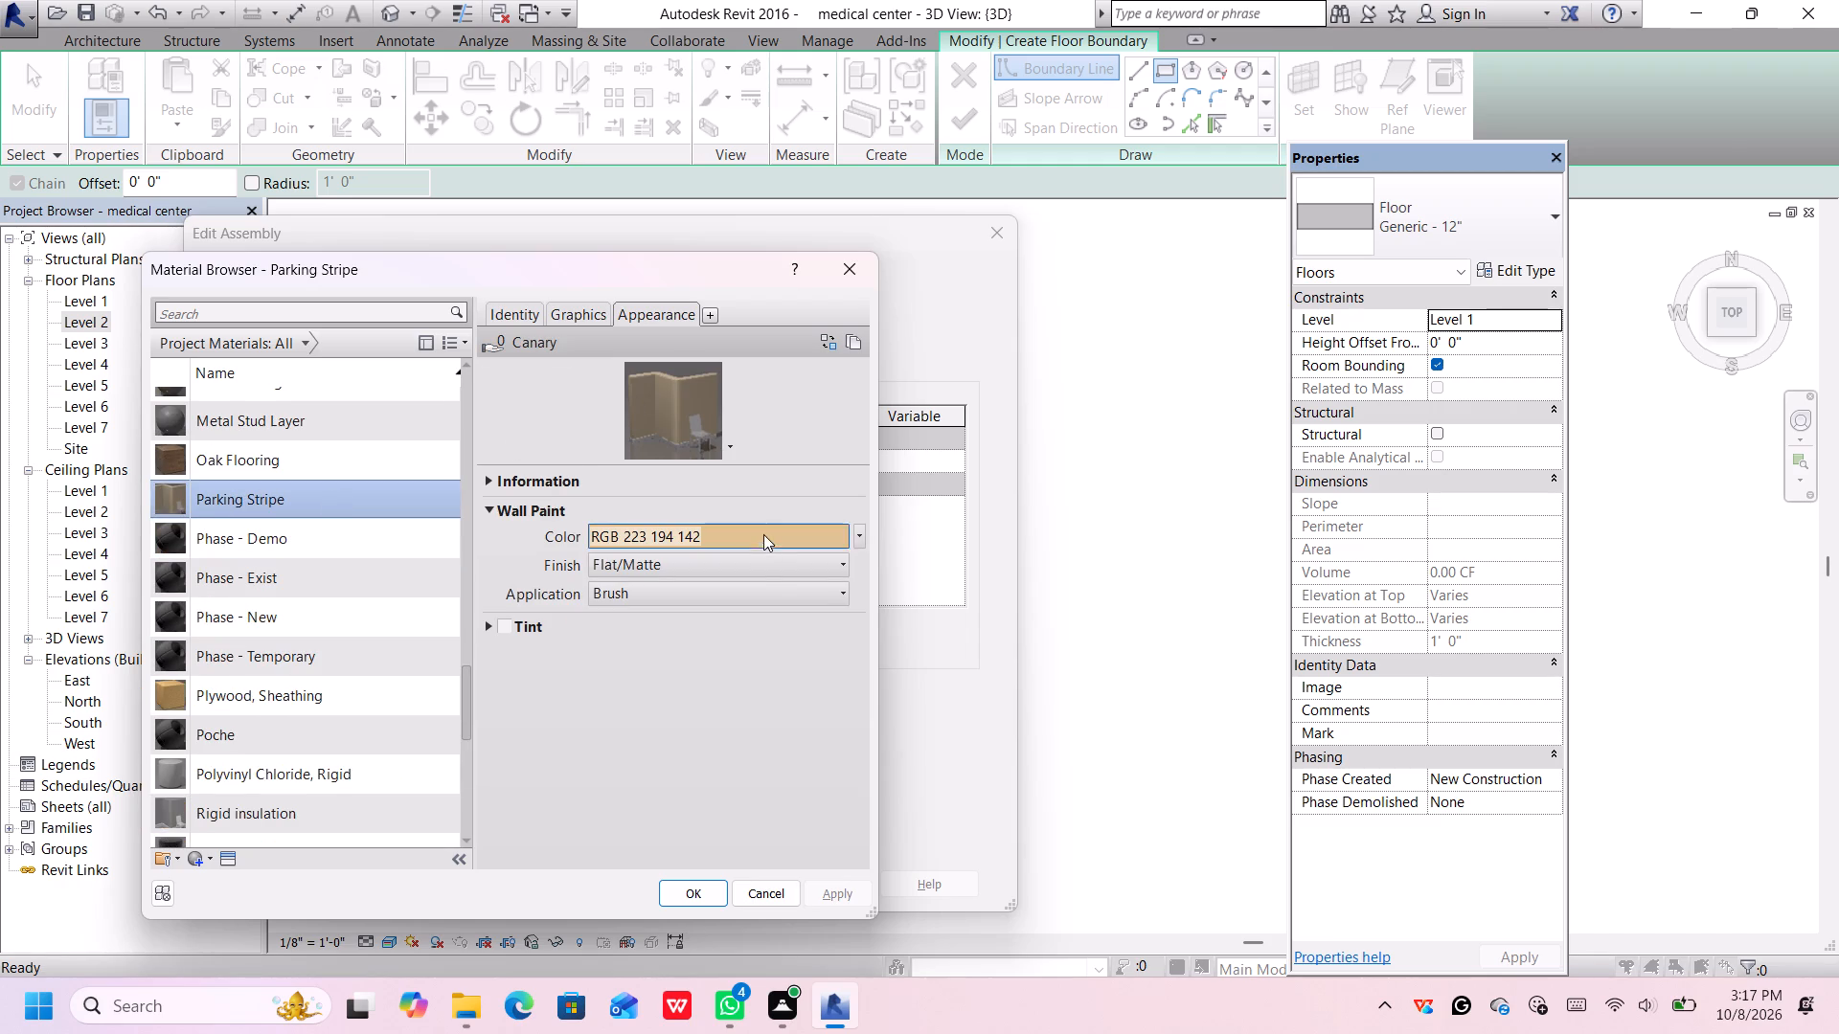
Look through the project materials list for a material suited to the Structure [1] layer.
scroll(291, 596, "down", 1)
scroll(293, 596, "up", 1)
scroll(293, 594, "down", 1)
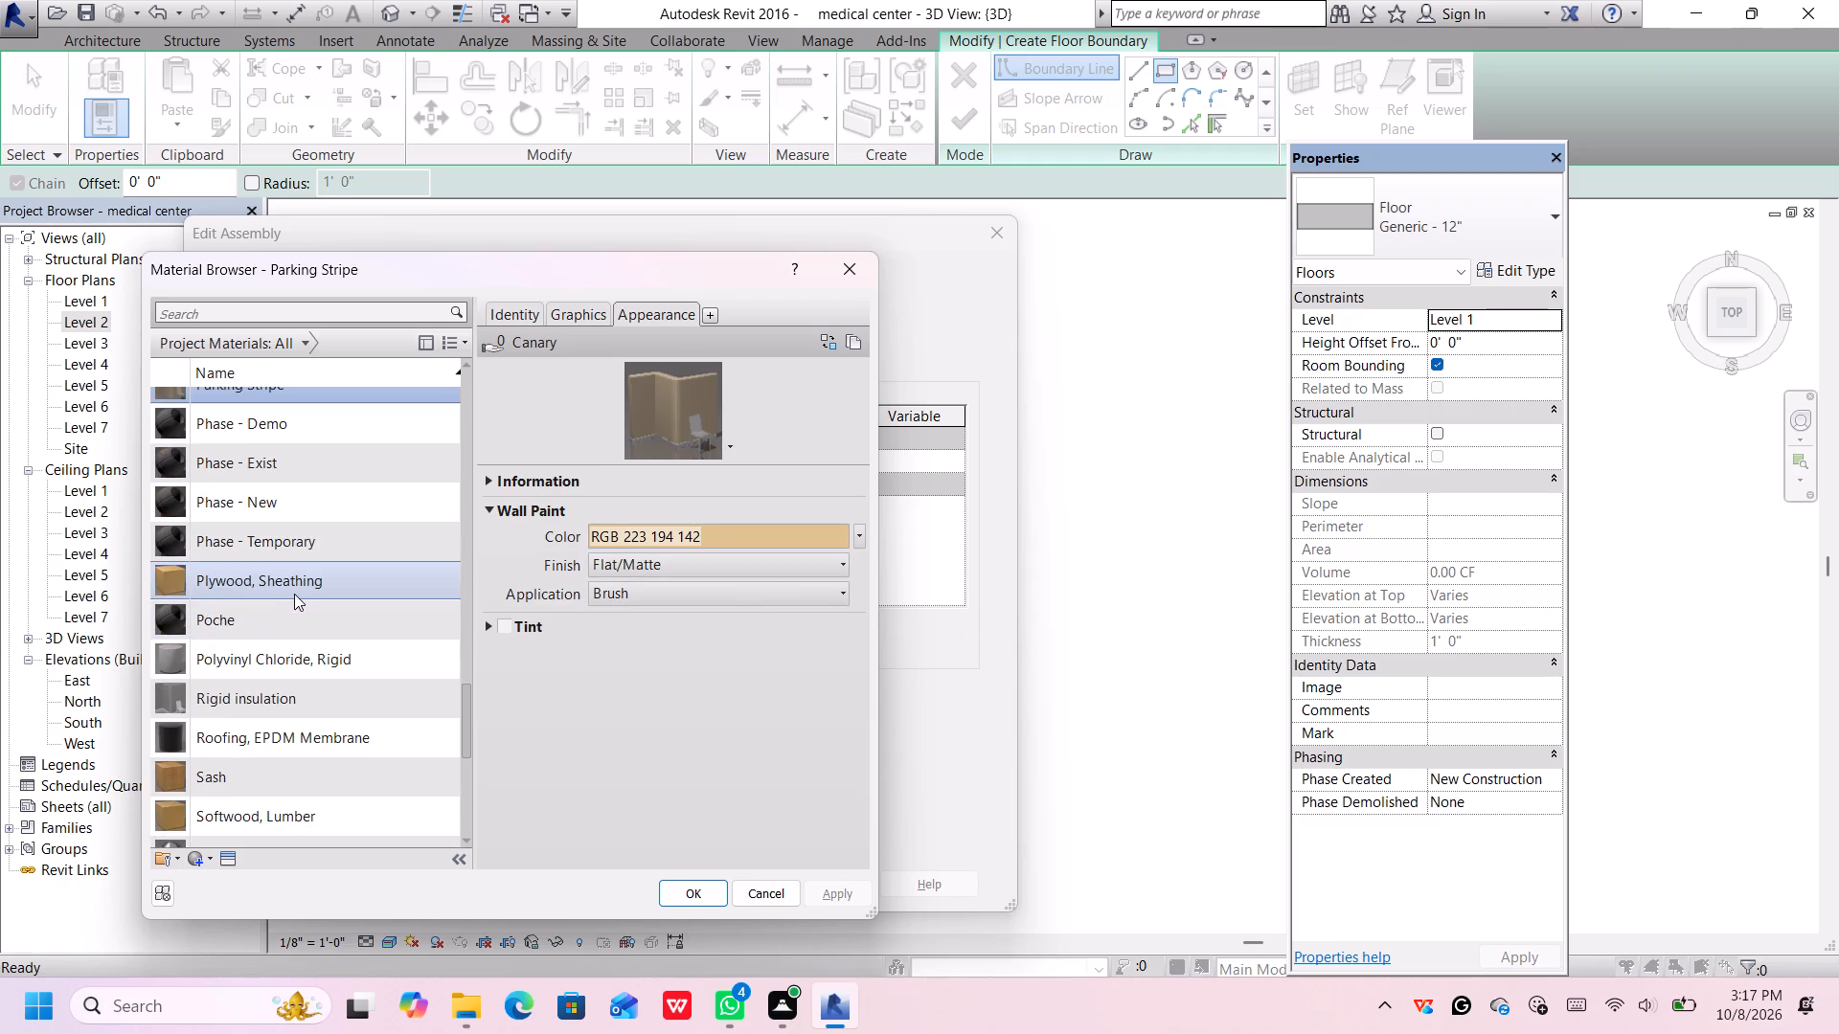
scroll(294, 593, "down", 3)
scroll(294, 591, "up", 1)
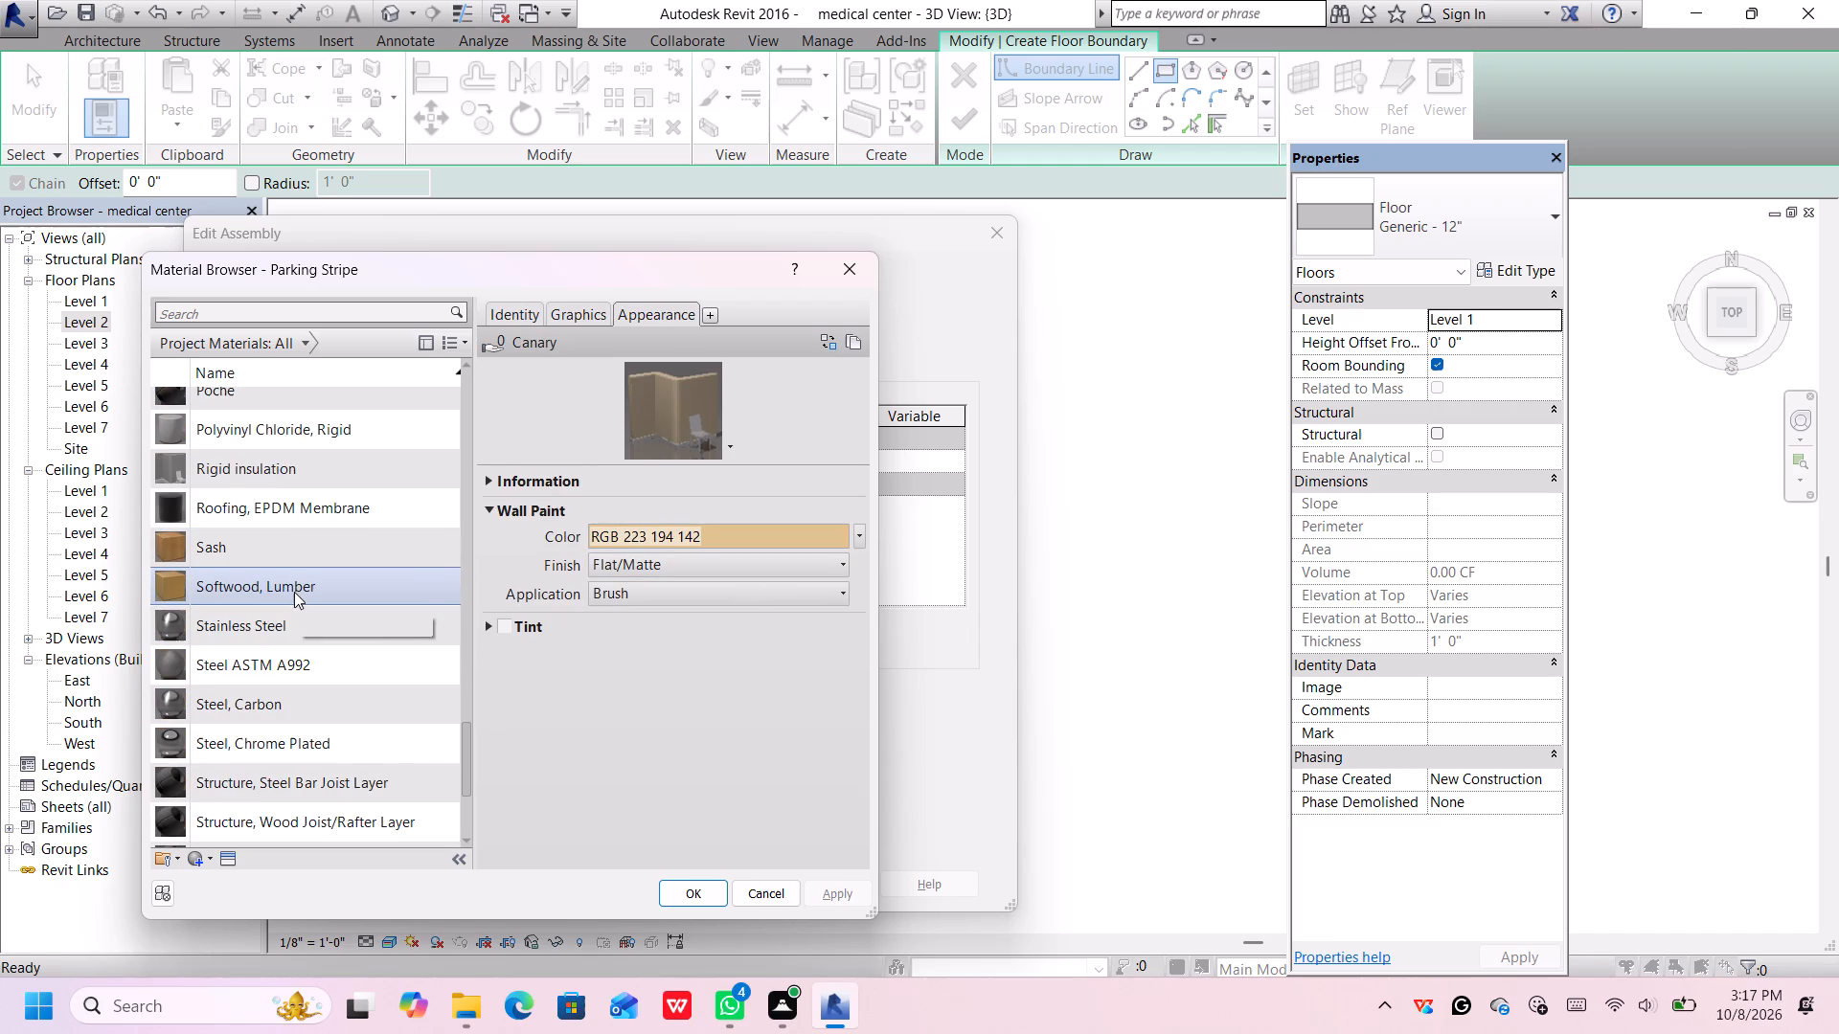
scroll(294, 592, "up", 1)
scroll(294, 592, "down", 2)
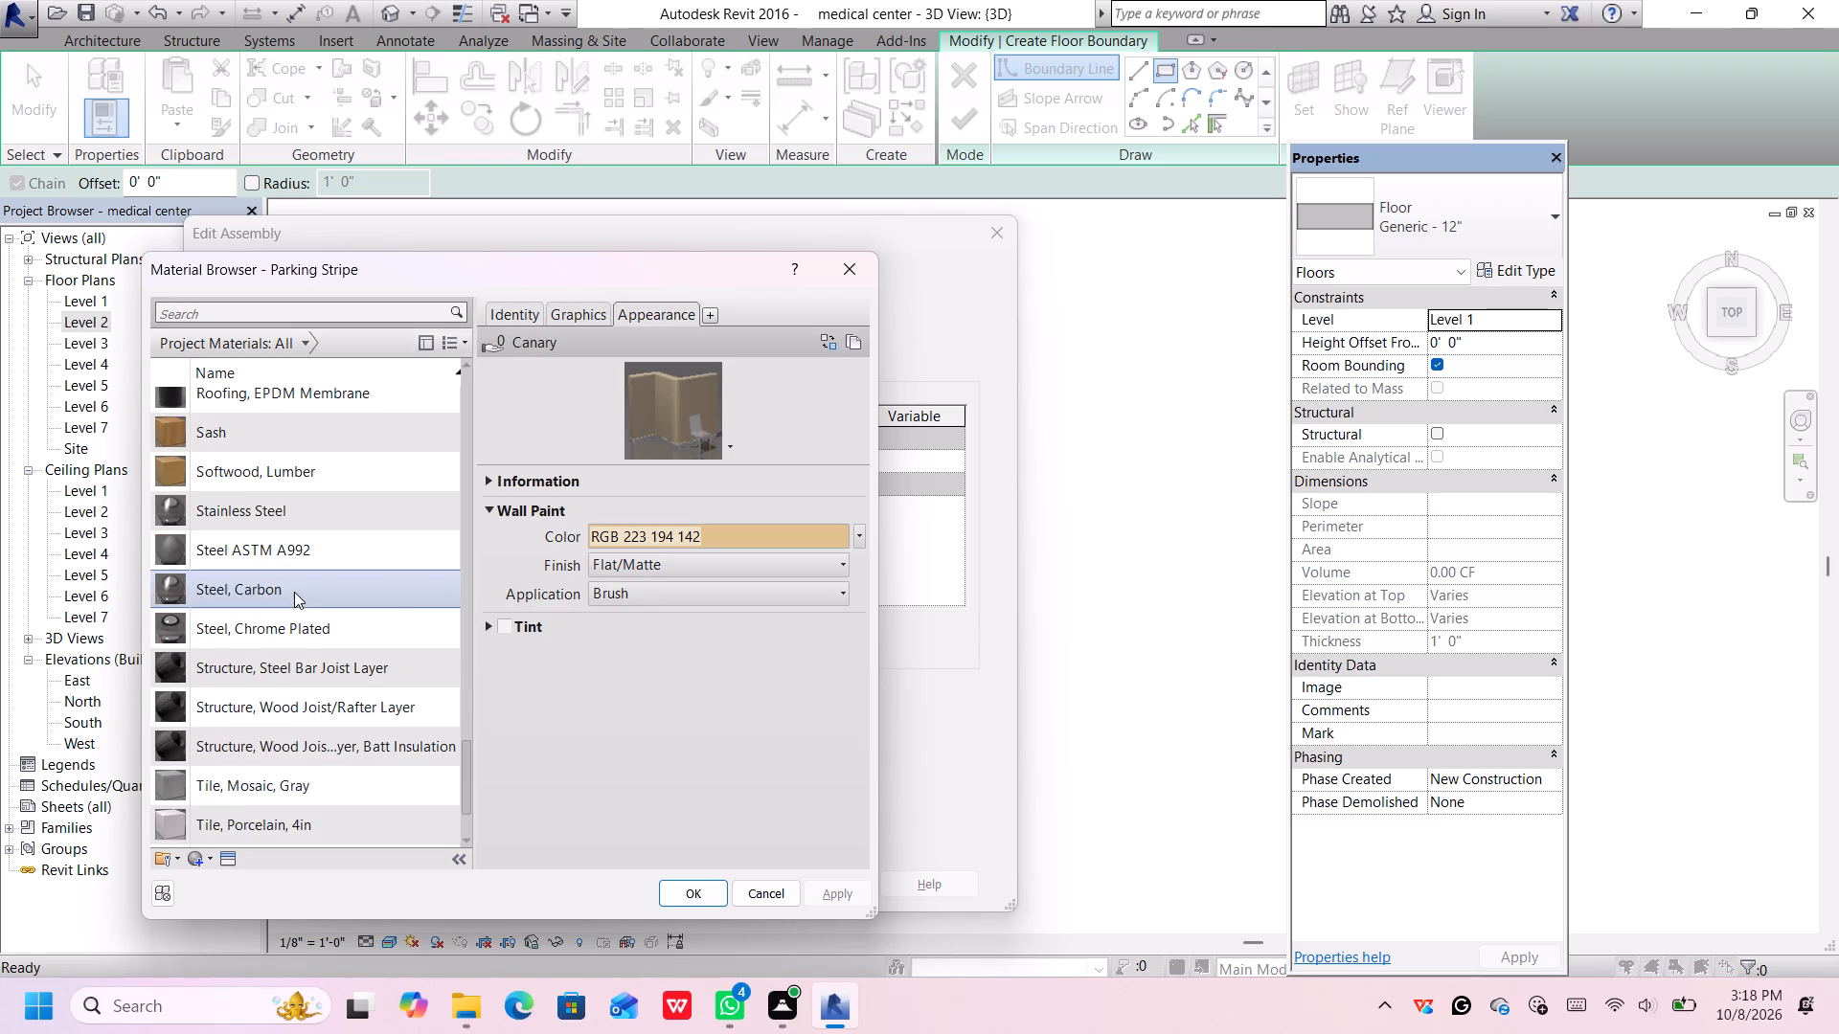
scroll(294, 592, "down", 6)
scroll(294, 592, "up", 3)
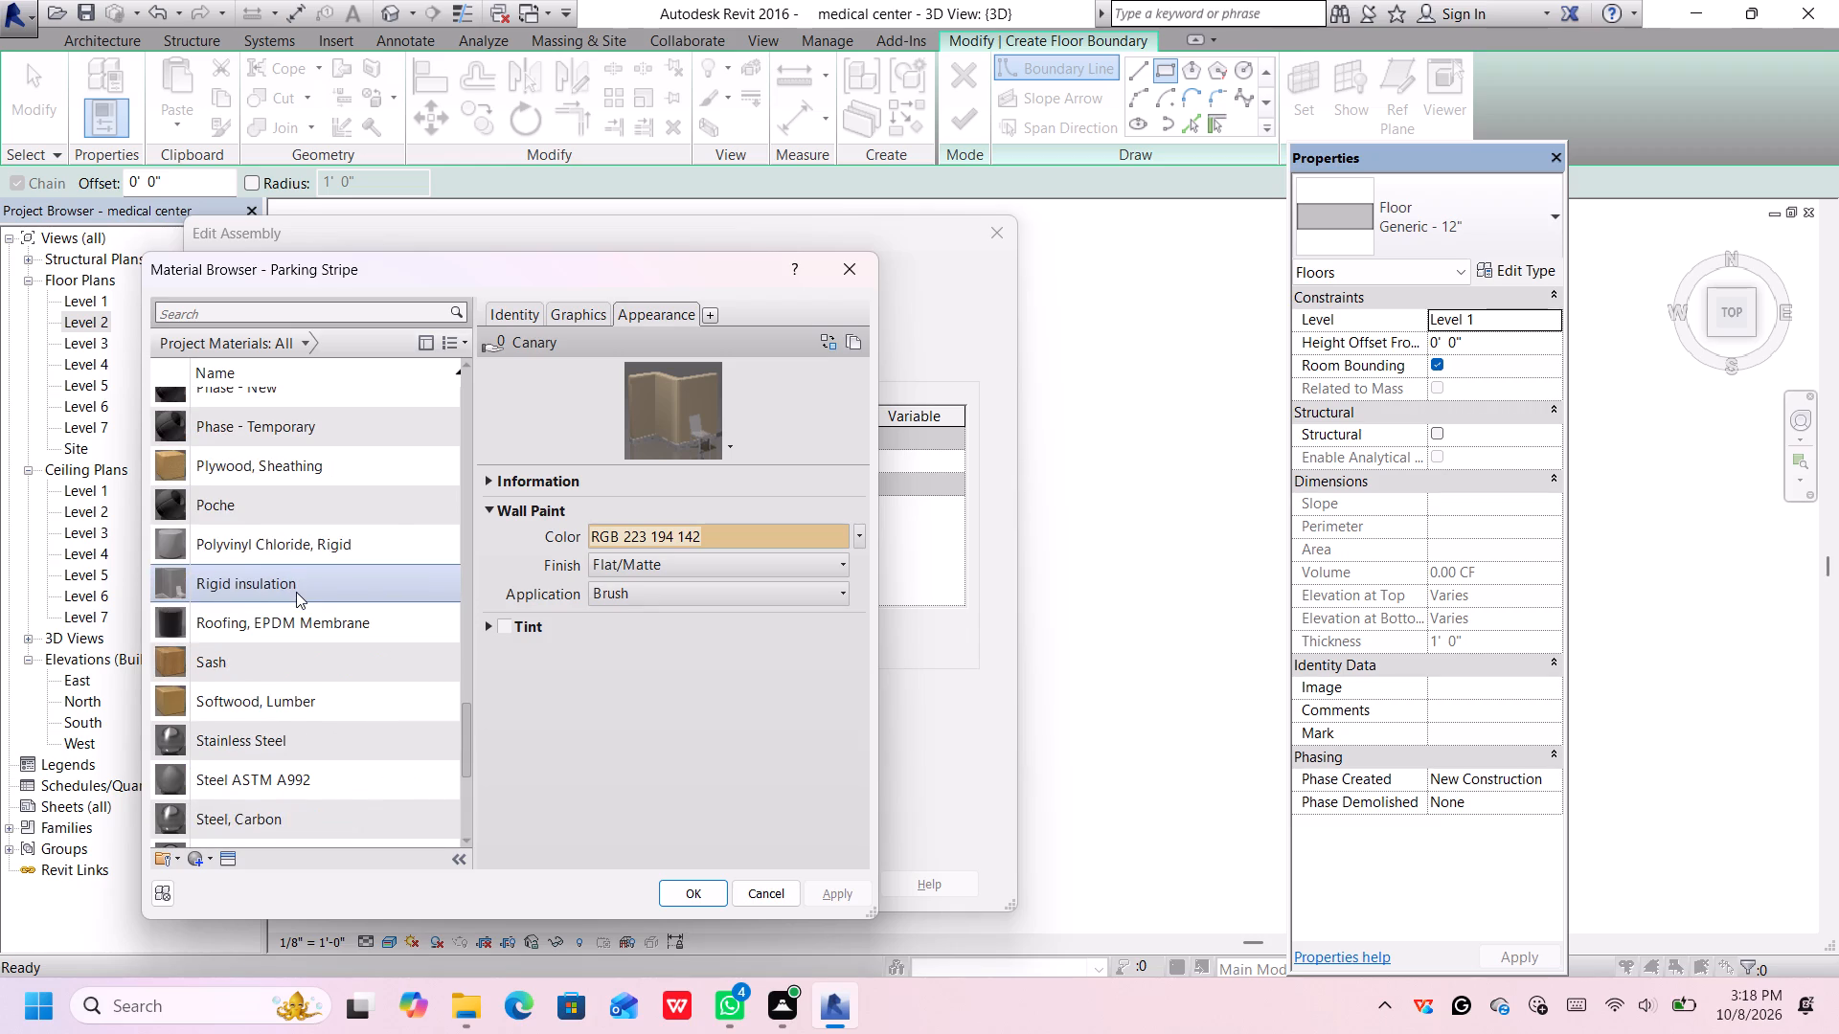
scroll(296, 592, "up", 4)
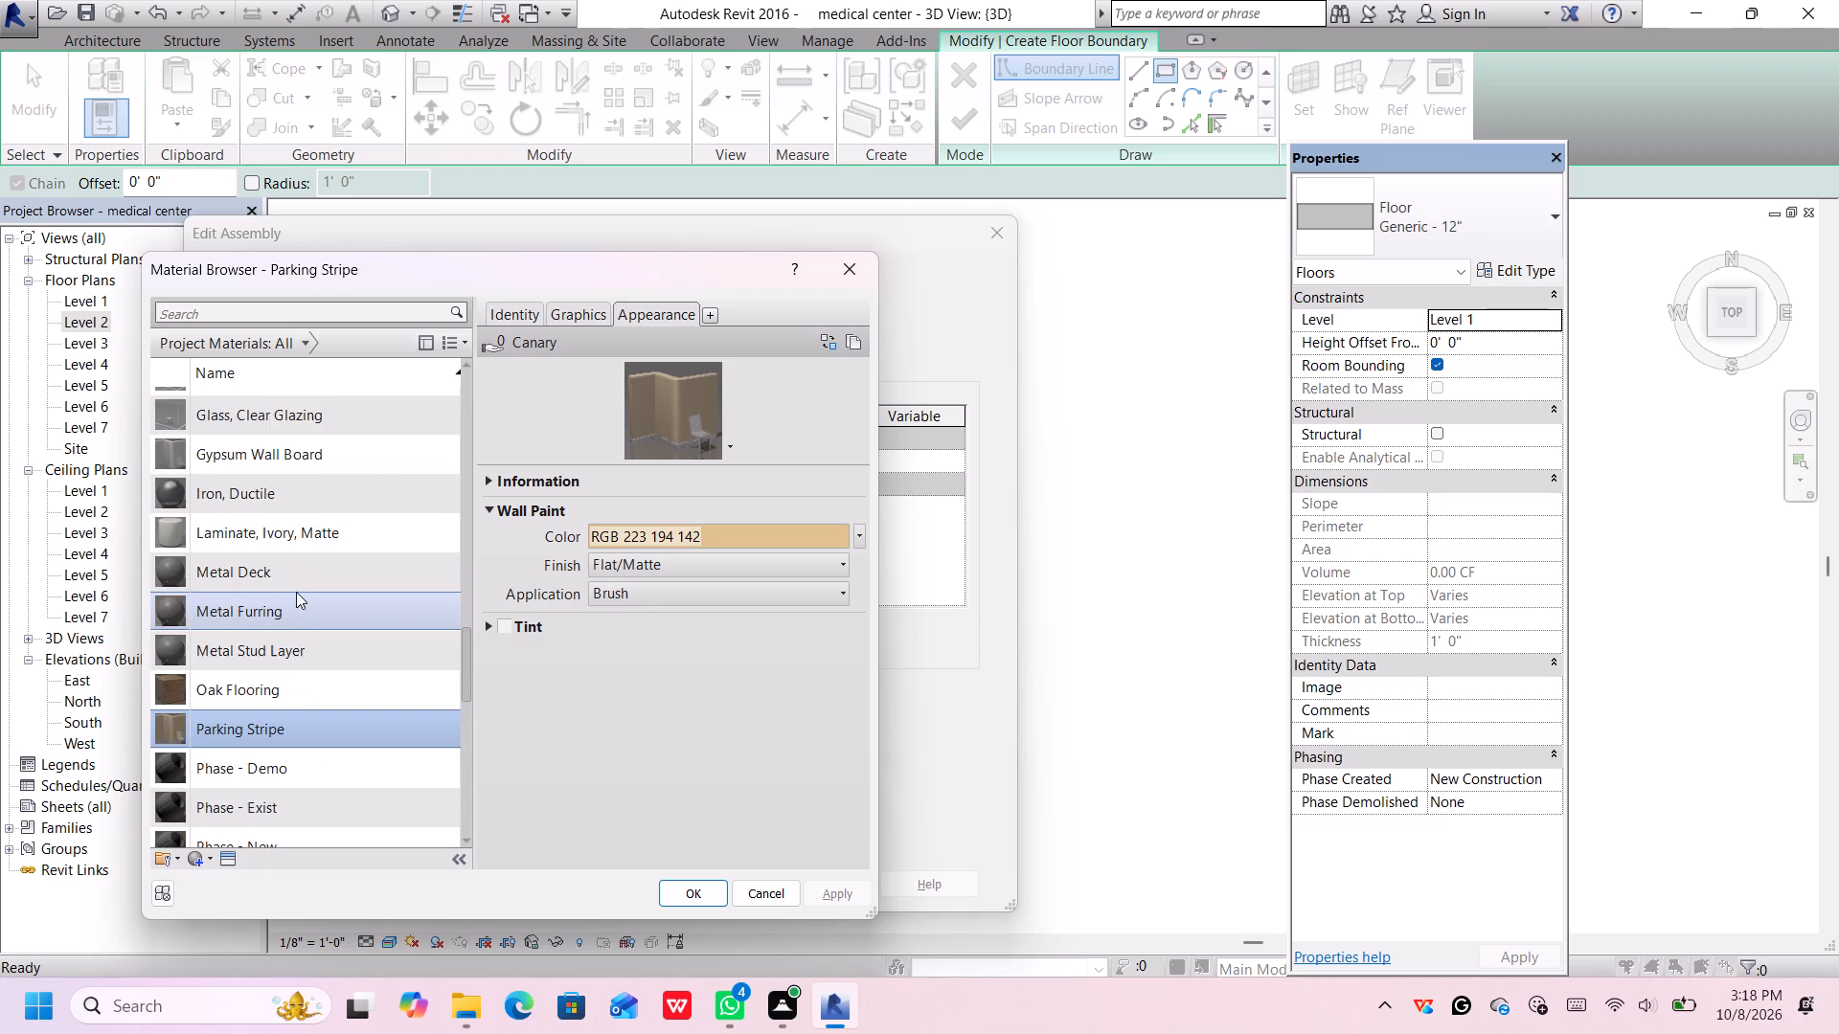
scroll(296, 591, "up", 3)
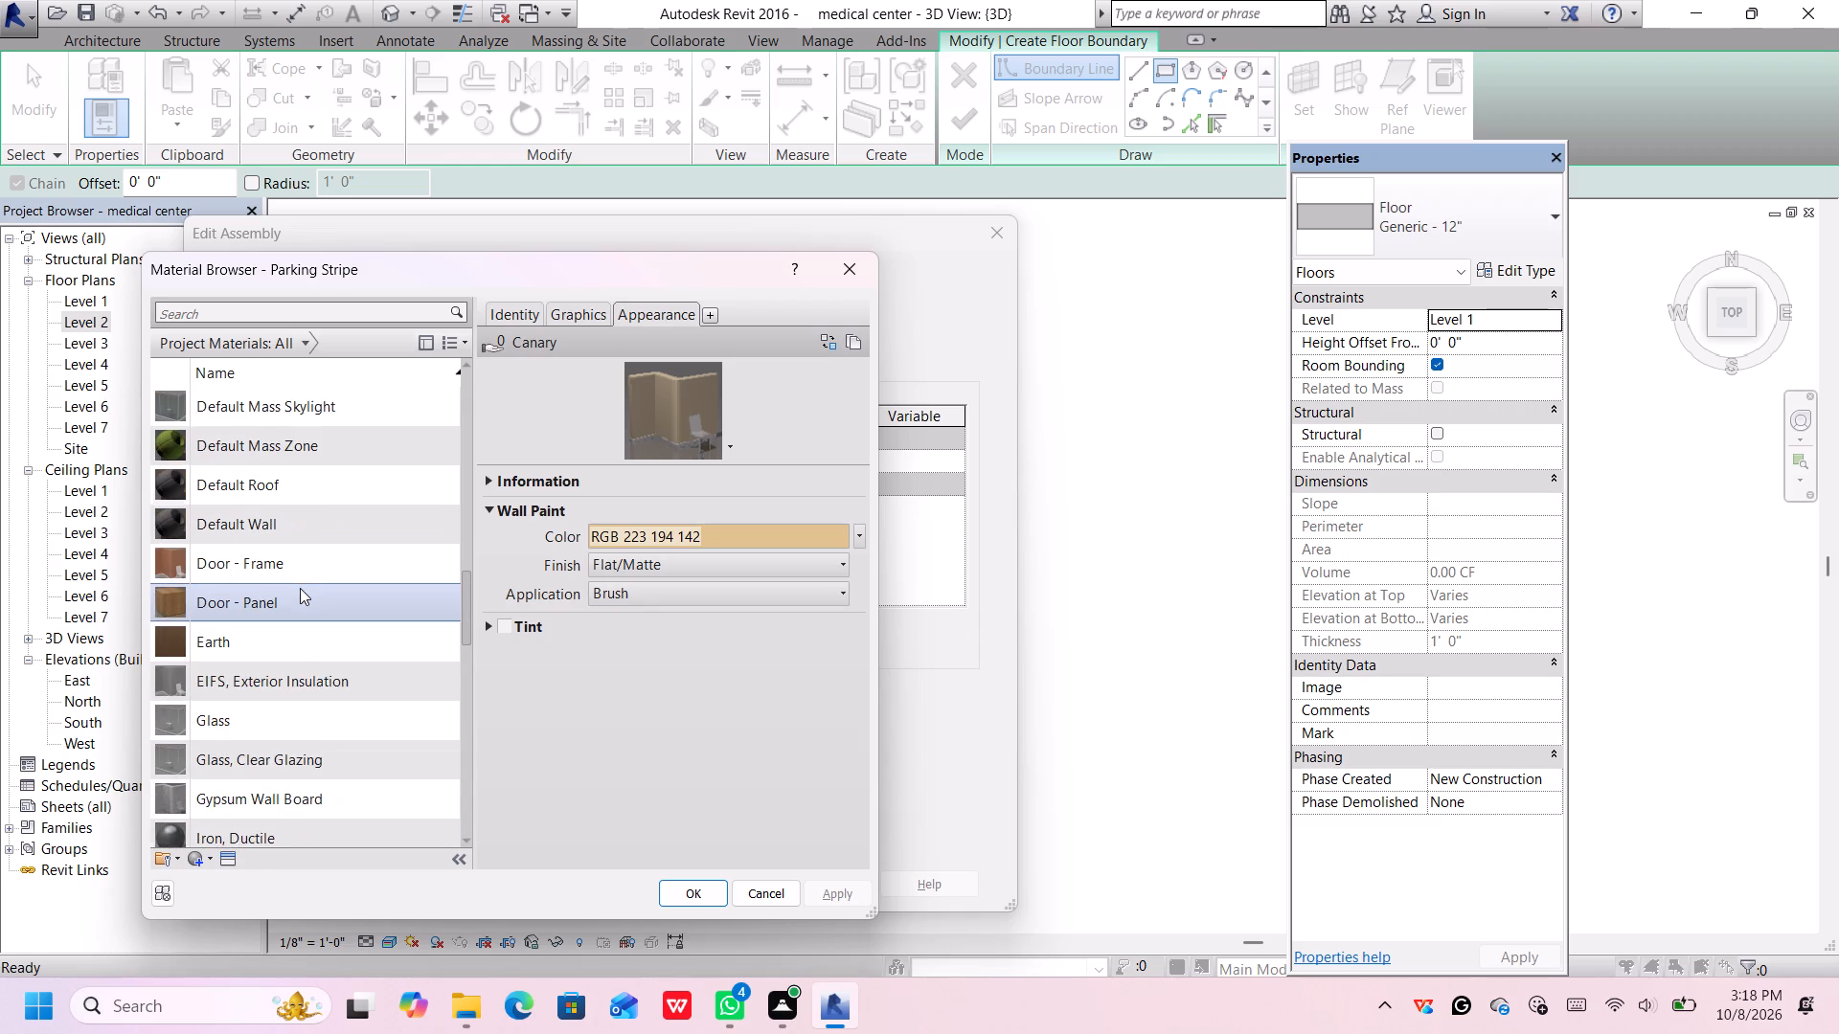
scroll(300, 588, "up", 1)
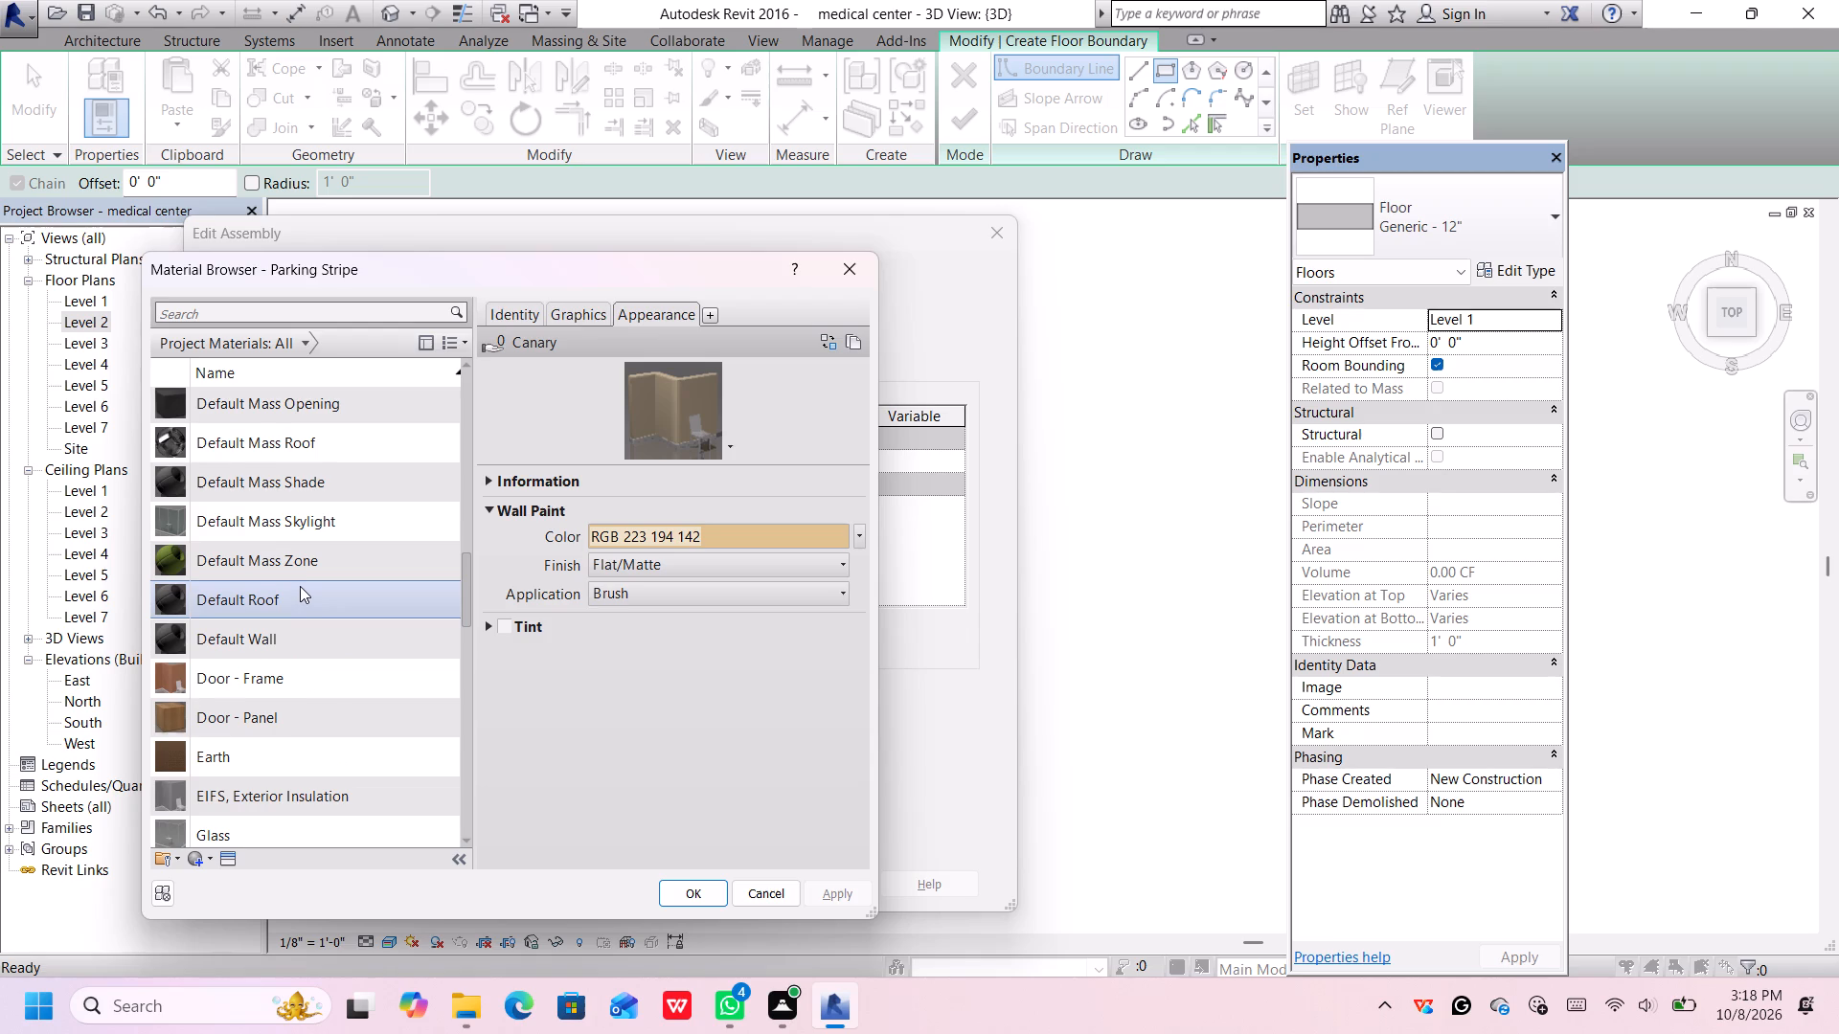
scroll(300, 586, "up", 7)
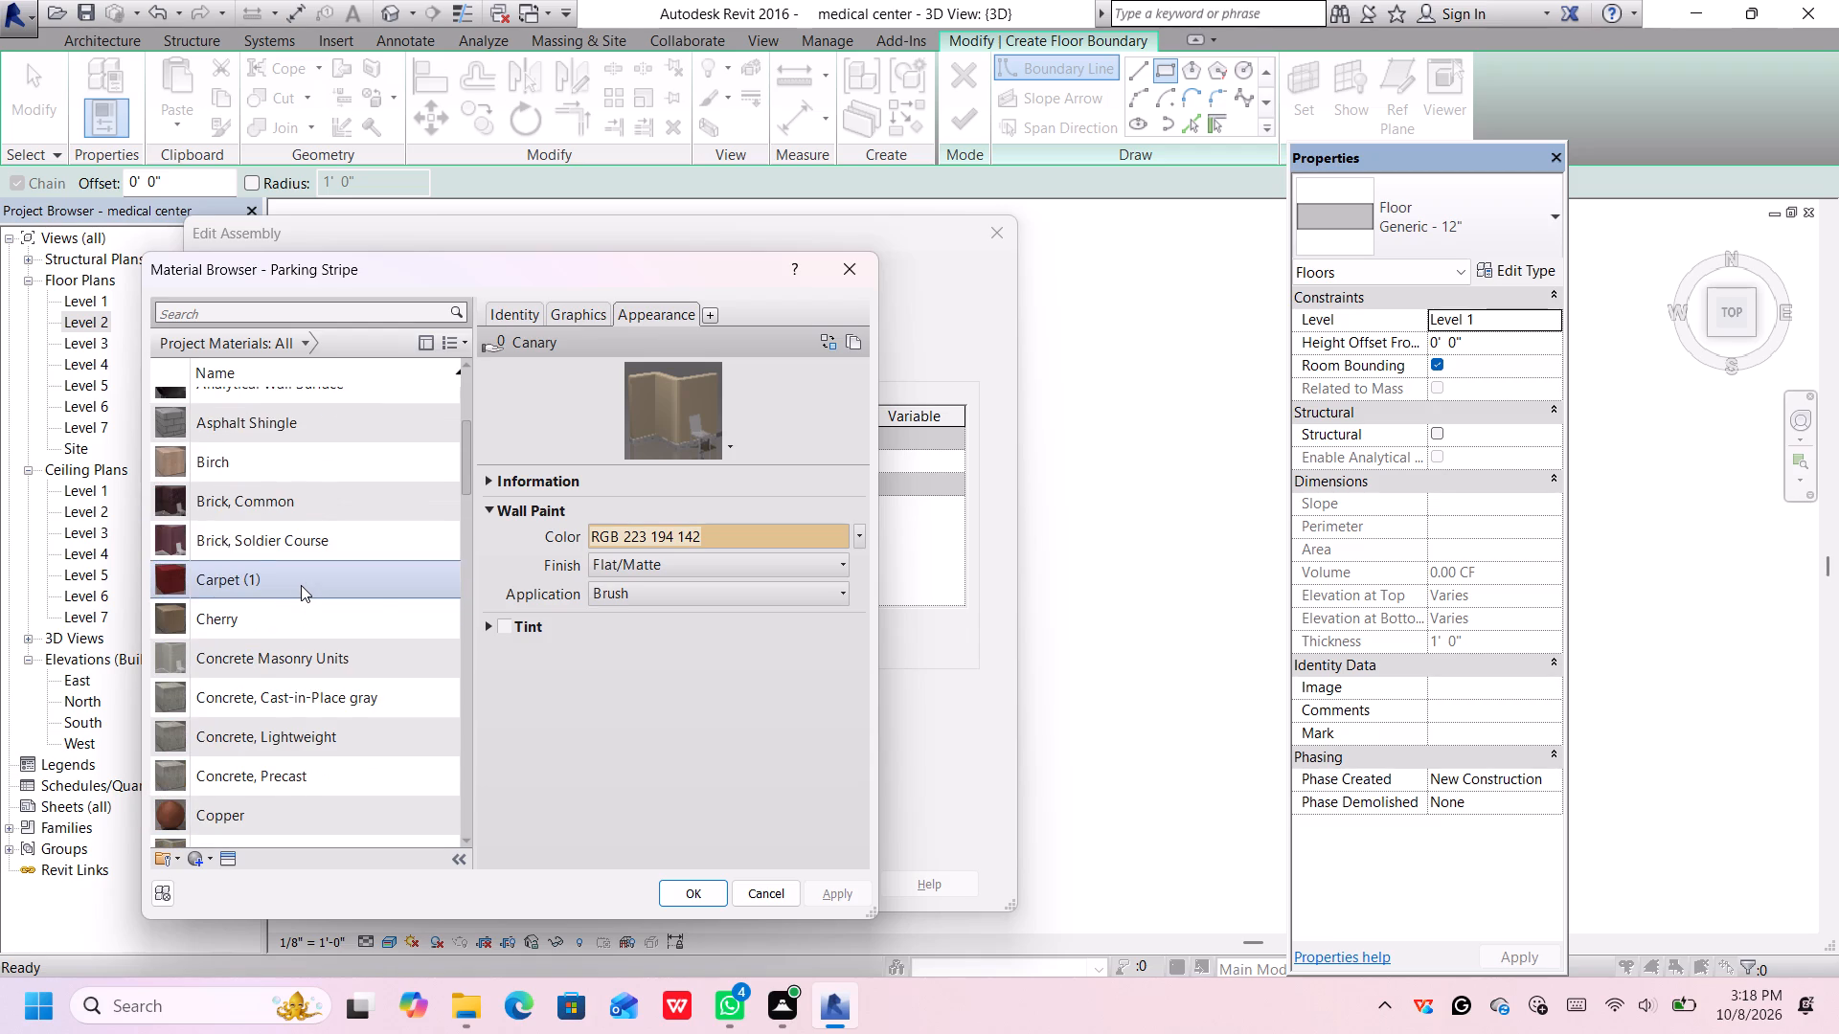
scroll(301, 585, "up", 7)
scroll(301, 585, "down", 1)
scroll(301, 585, "up", 8)
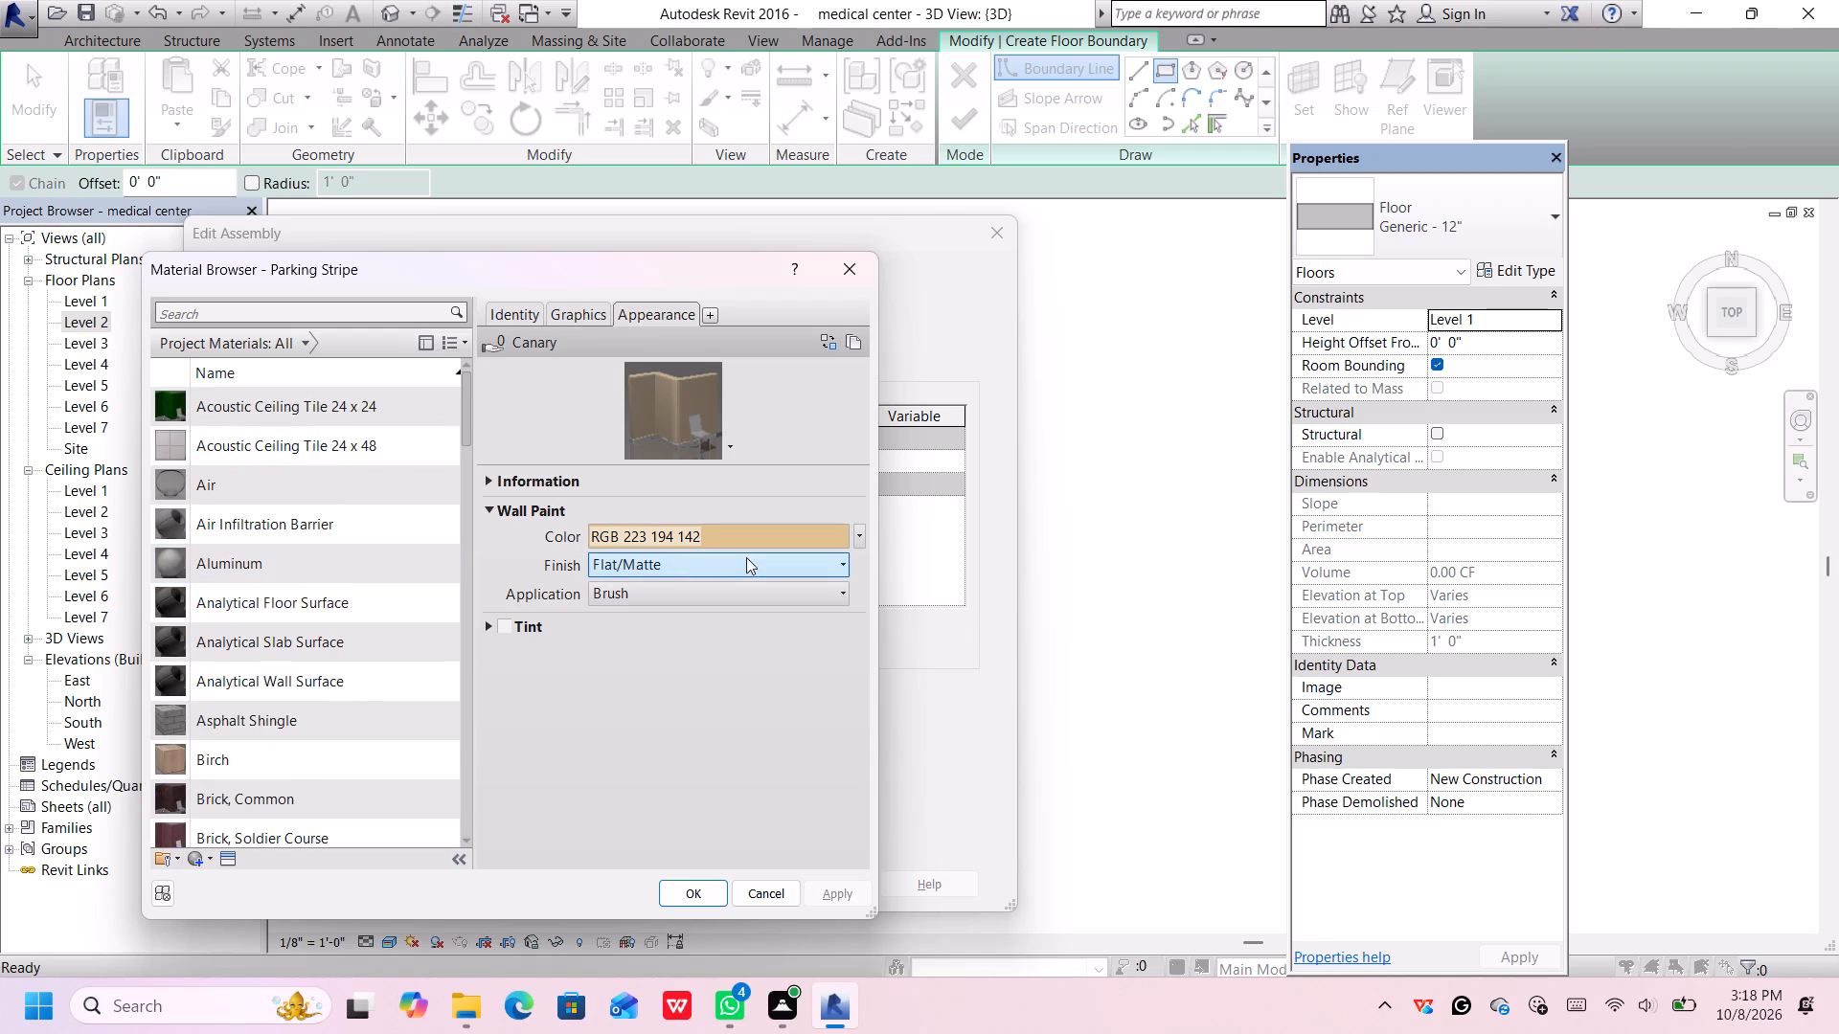
Set Parking Stripe's wall paint color to RGB 217 183 119, assign the material to the layer, and apply the Generic - 4" type.
left_click(855, 531)
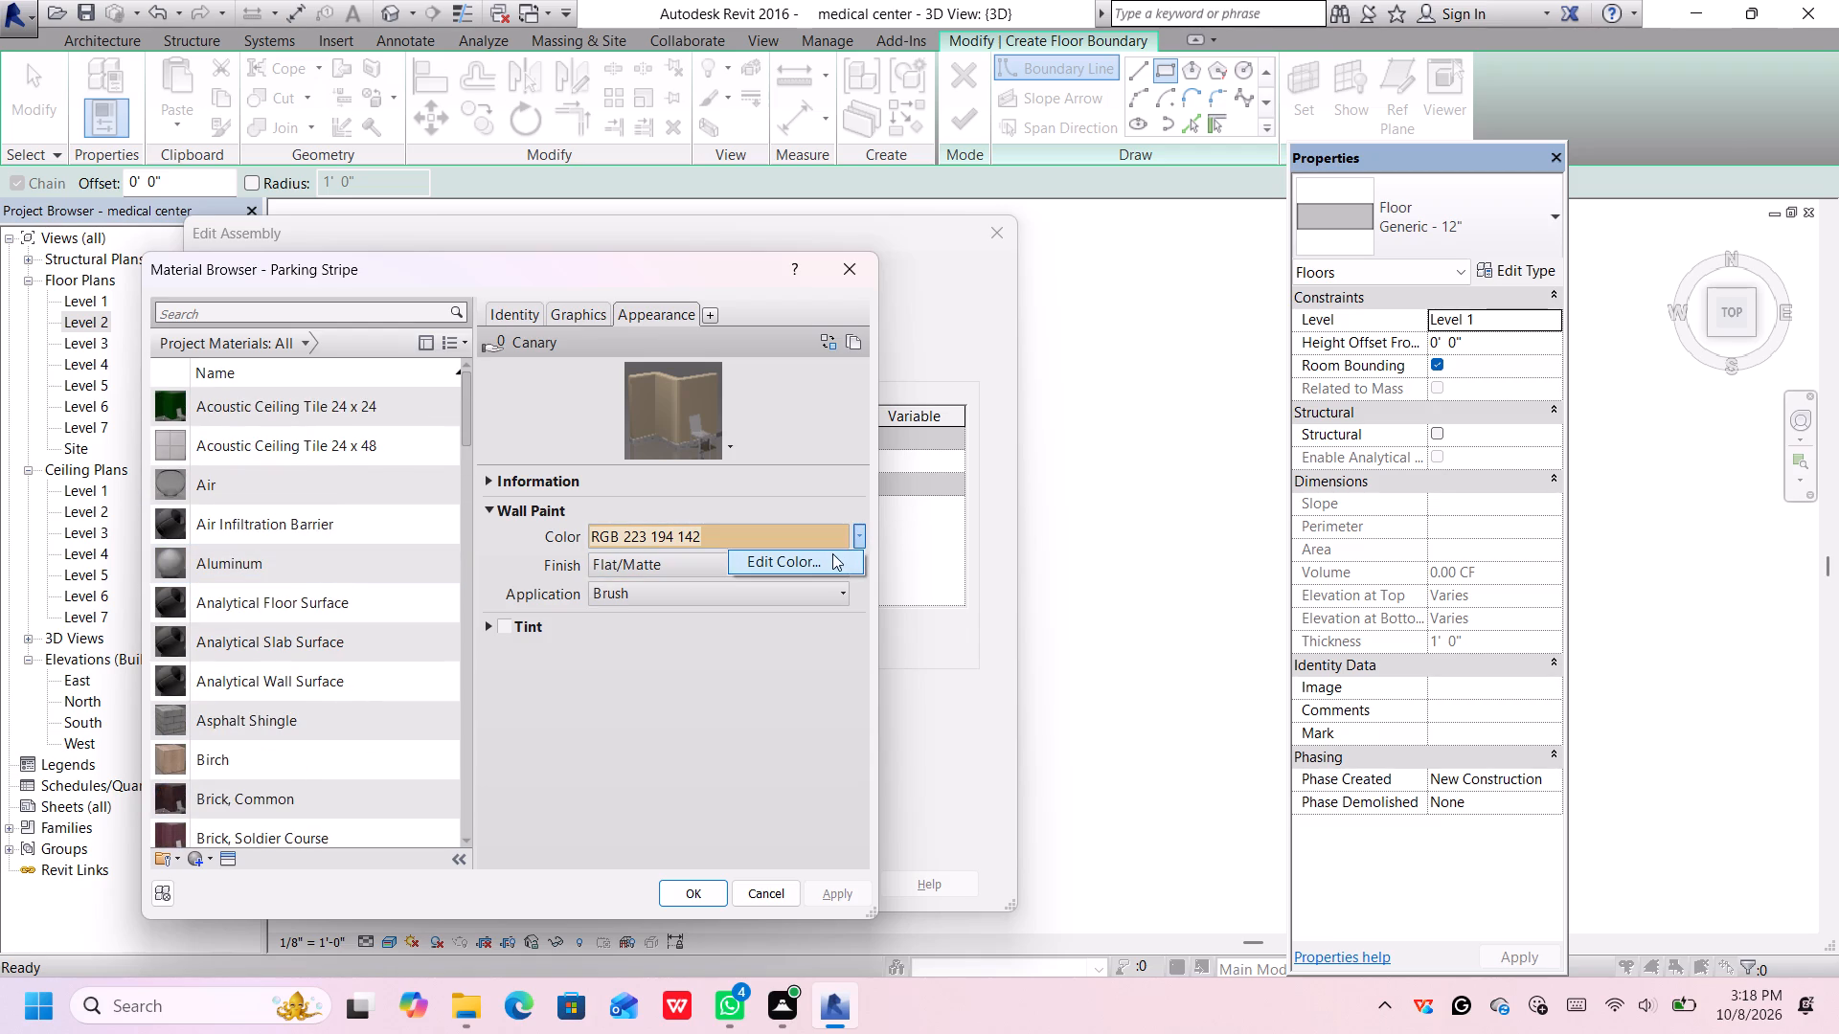
left_click(829, 561)
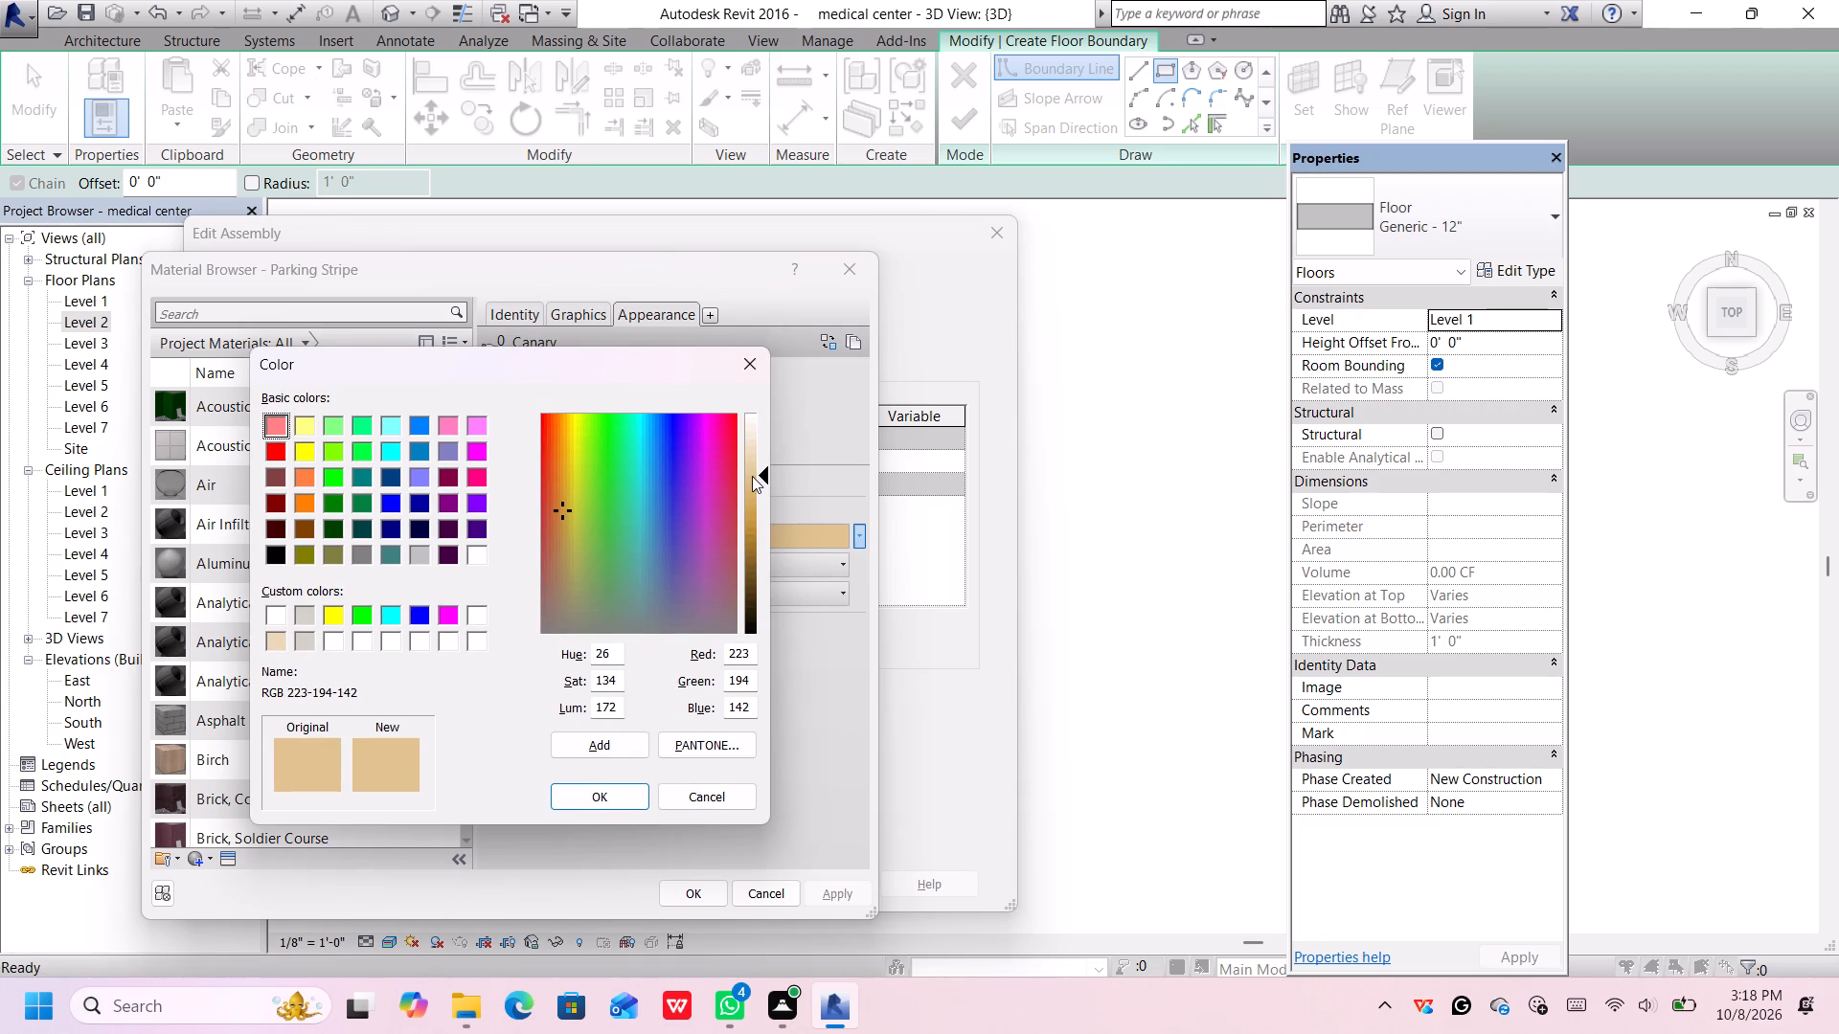
left_click(752, 476)
left_click(754, 487)
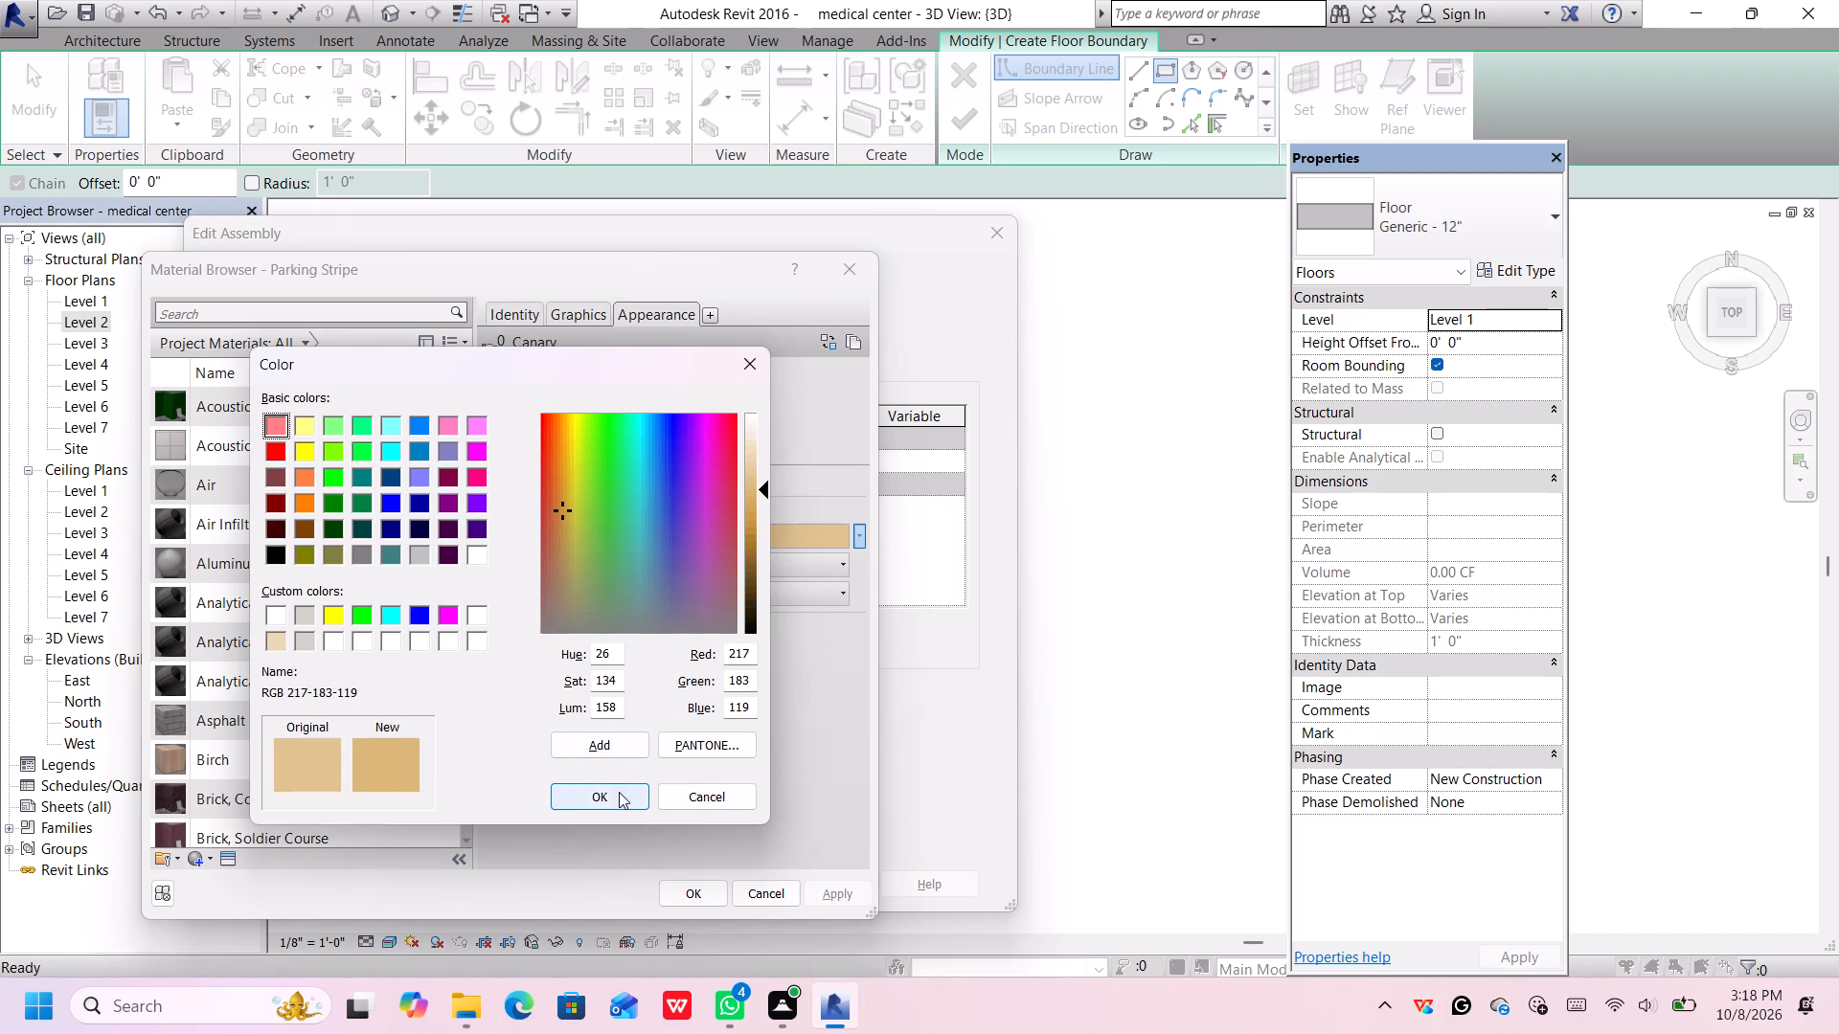
left_click(619, 791)
left_click(691, 893)
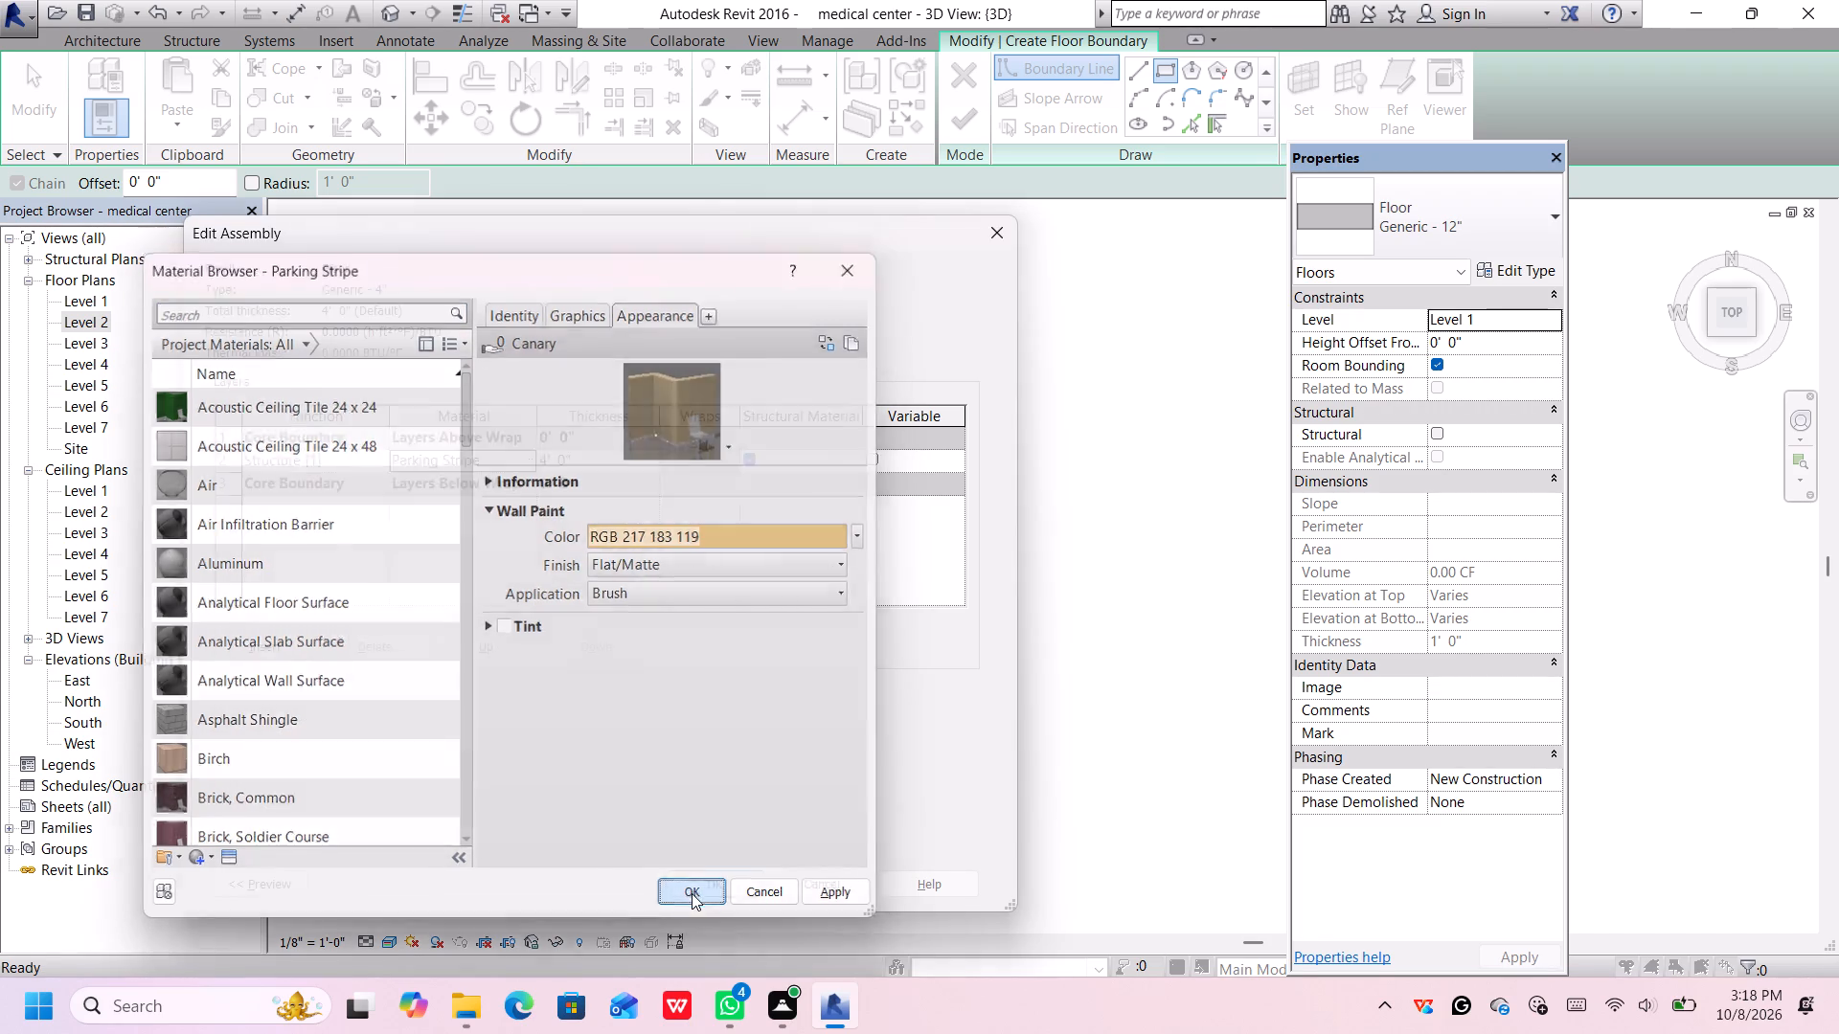
left_click(722, 890)
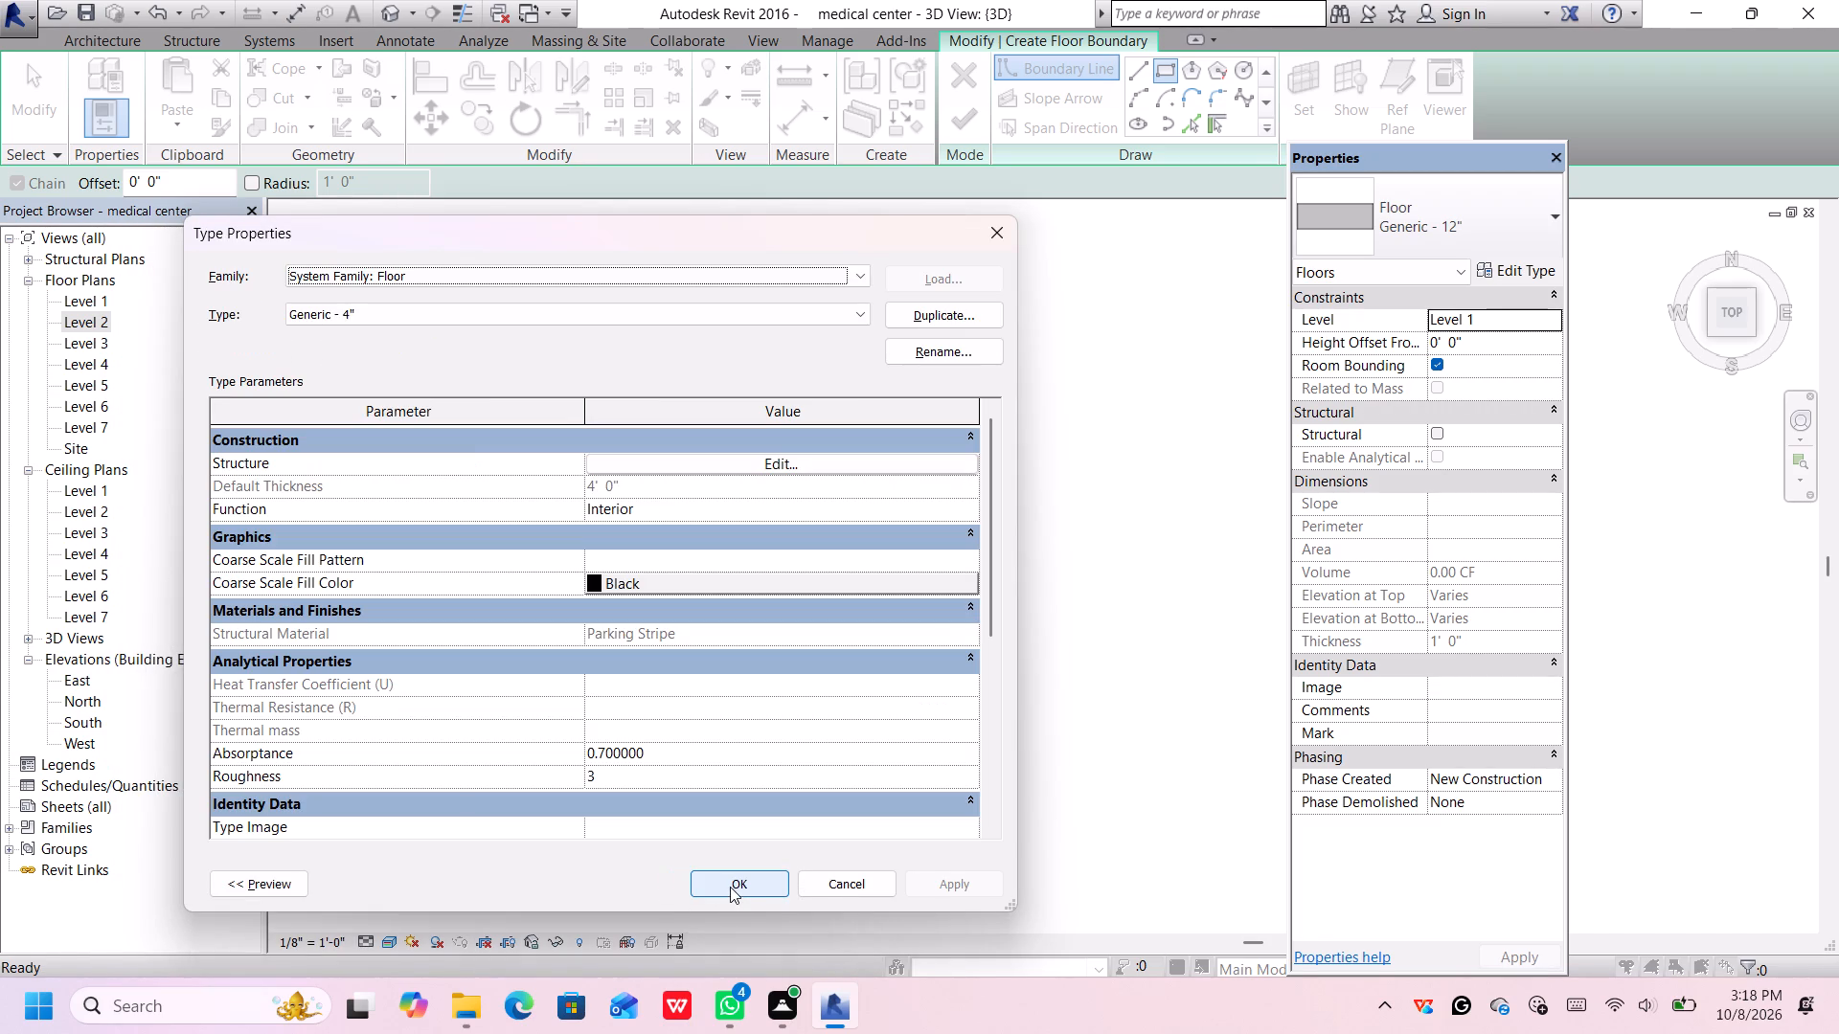
left_click(730, 878)
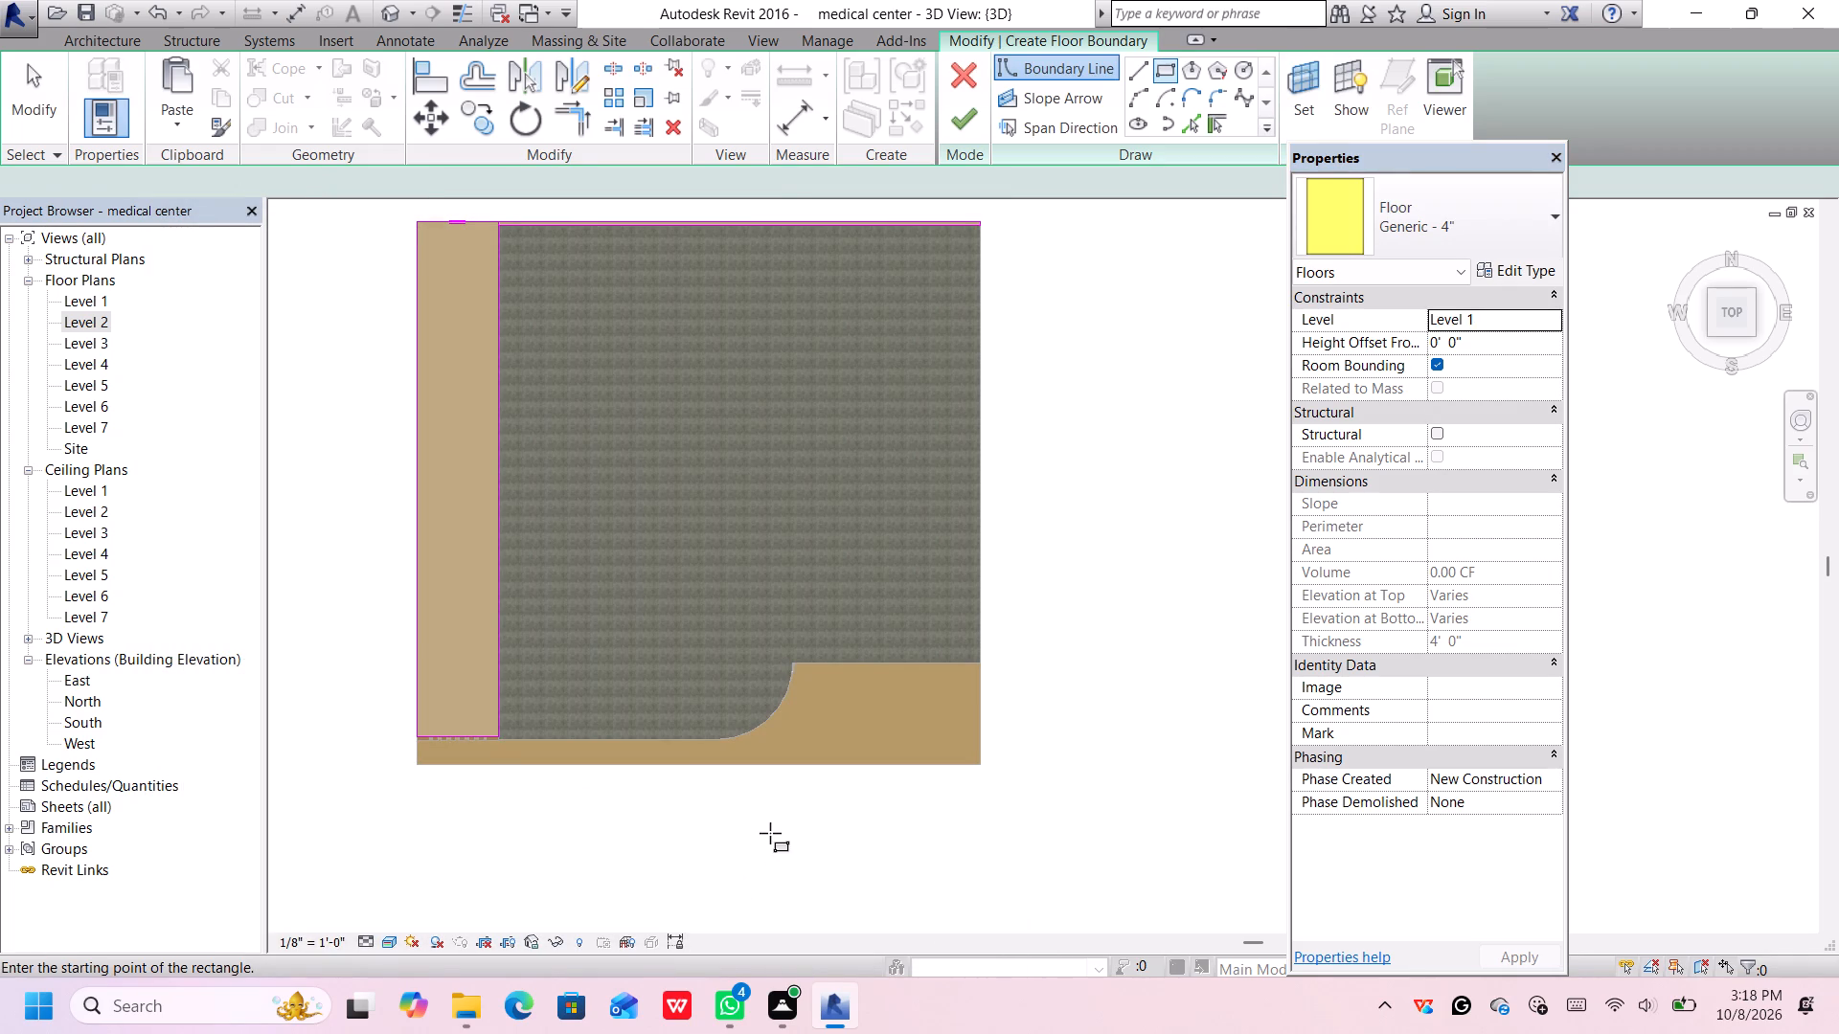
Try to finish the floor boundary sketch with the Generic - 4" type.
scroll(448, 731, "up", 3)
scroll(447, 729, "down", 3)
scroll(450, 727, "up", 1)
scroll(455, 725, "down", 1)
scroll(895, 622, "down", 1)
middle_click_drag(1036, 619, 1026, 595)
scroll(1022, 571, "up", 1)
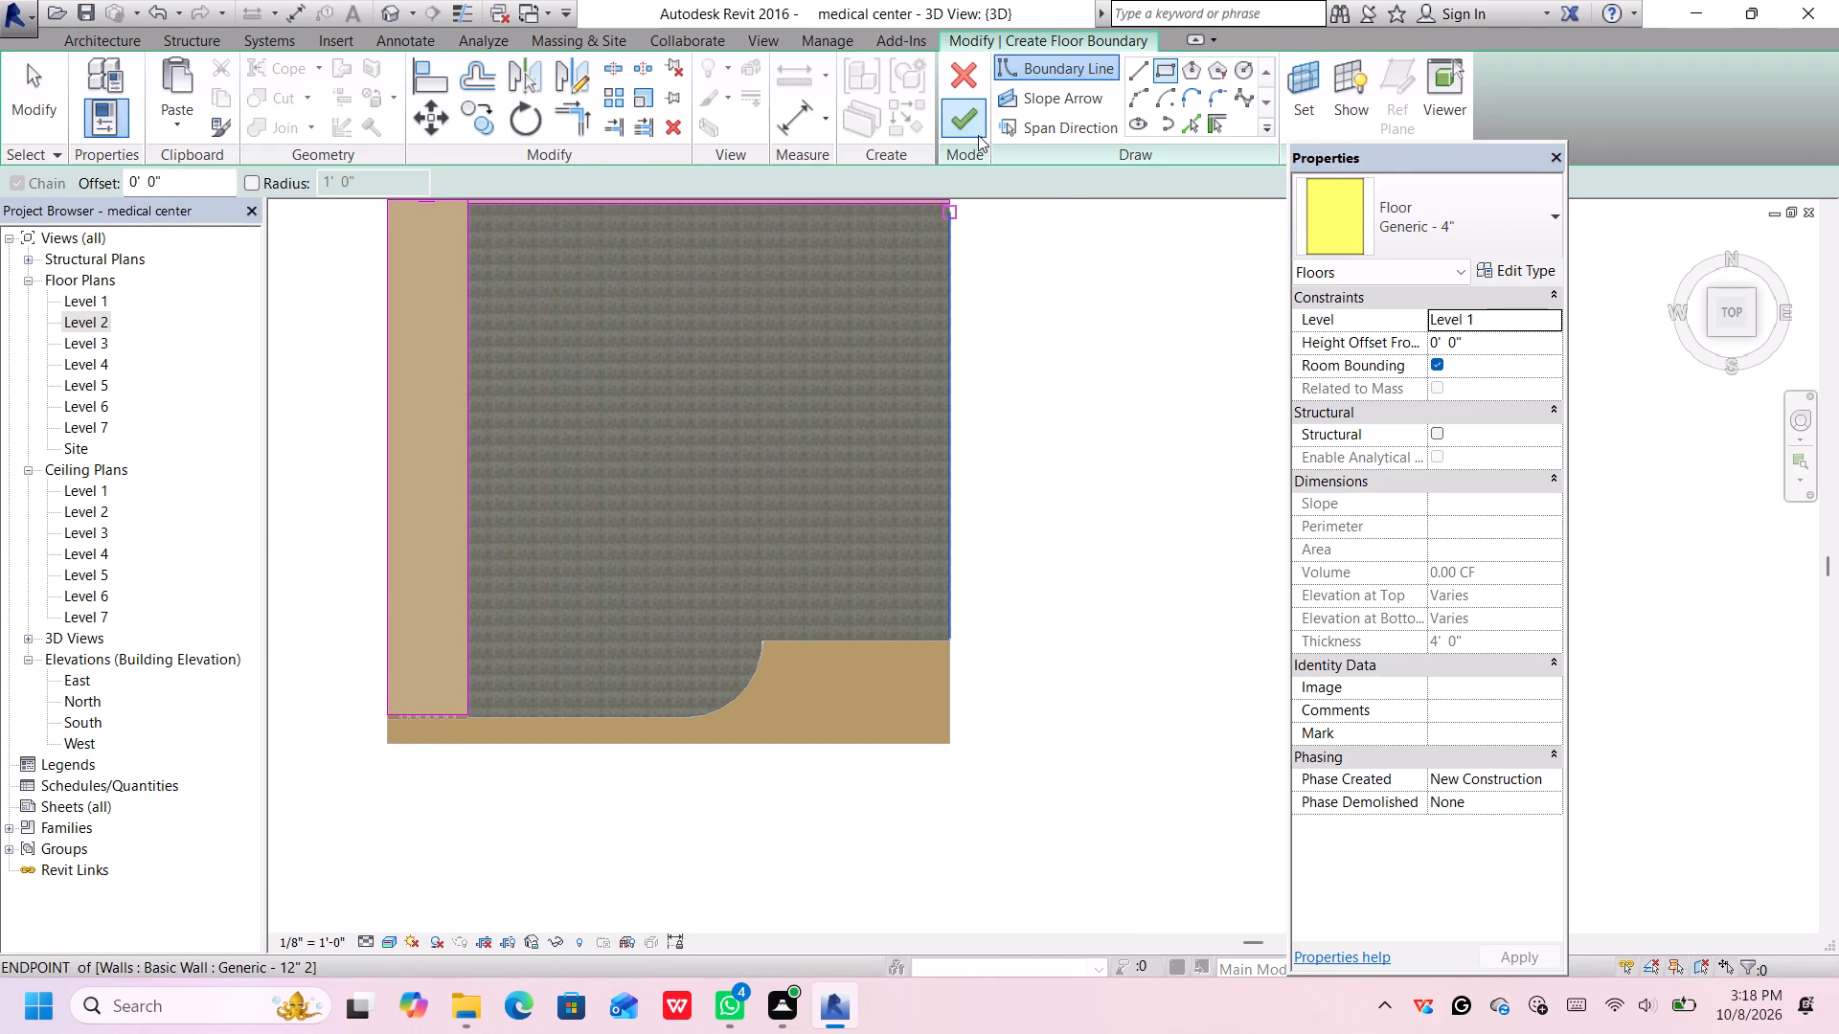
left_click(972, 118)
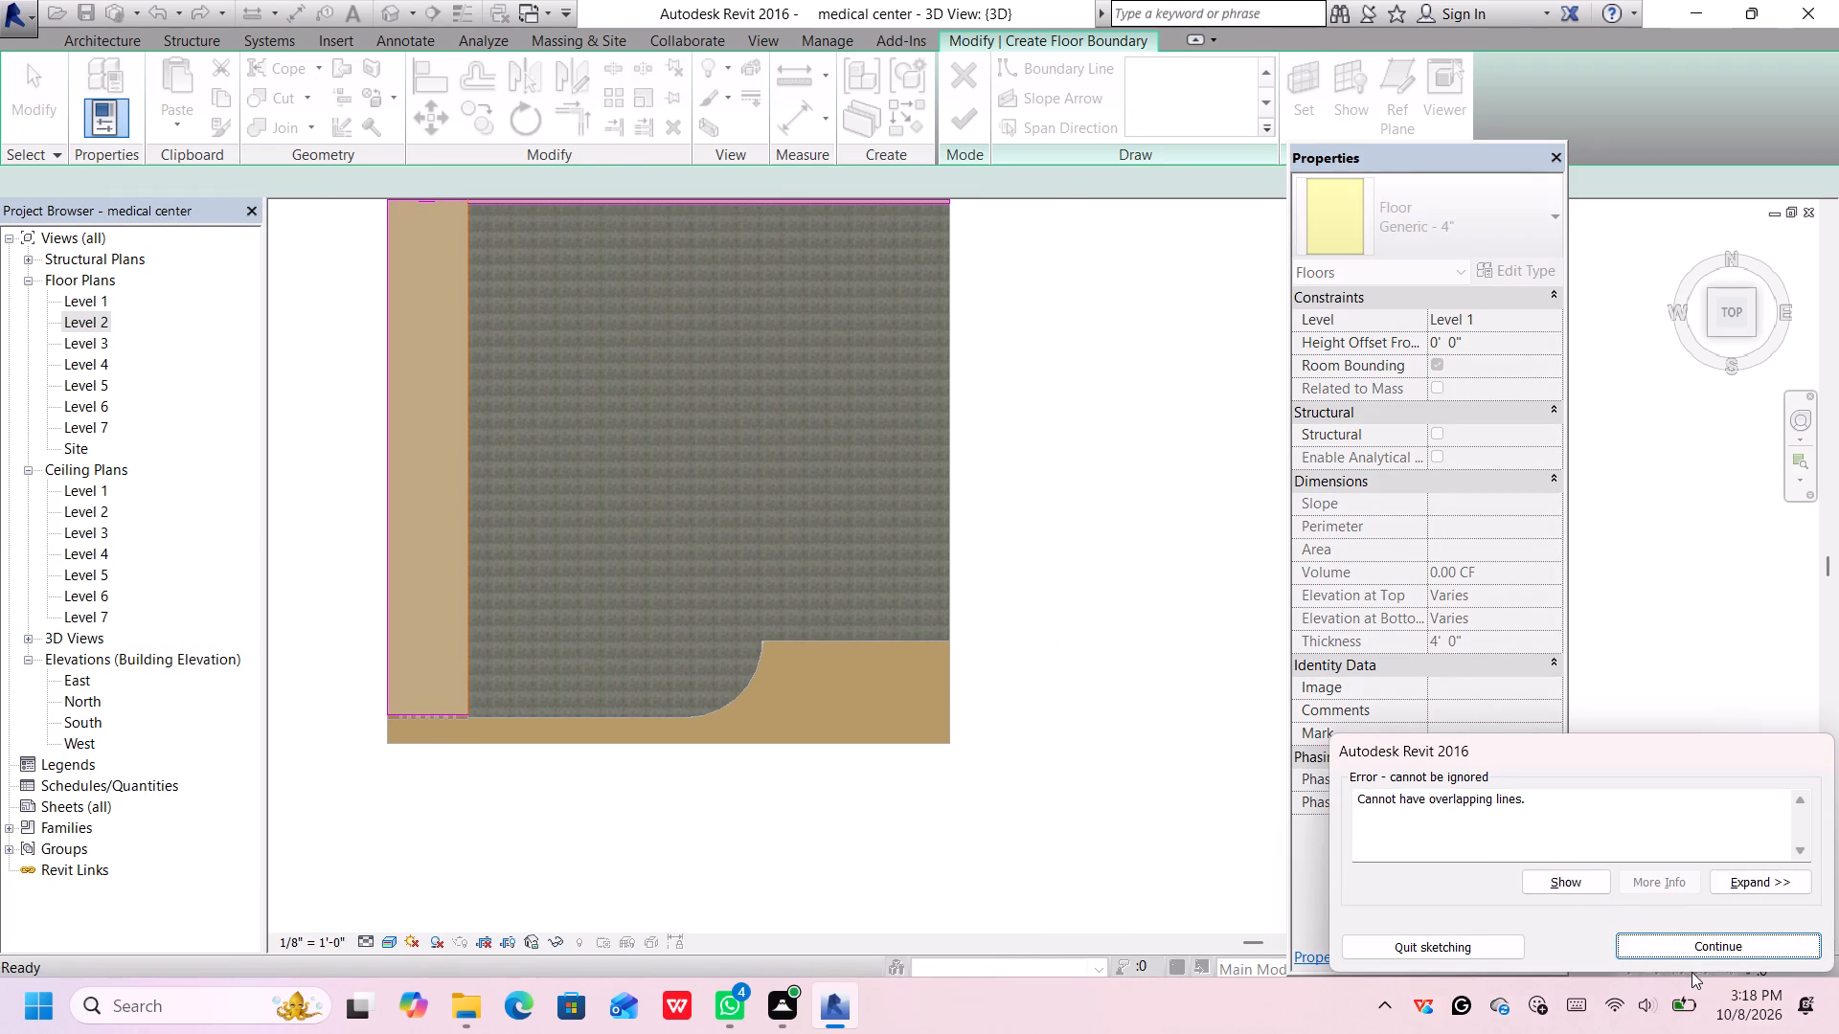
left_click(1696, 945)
Delete the short overlapping boundary segment at the dark slab's northwest corner and try to finish the sketch again.
middle_click_drag(1125, 609, 1134, 814)
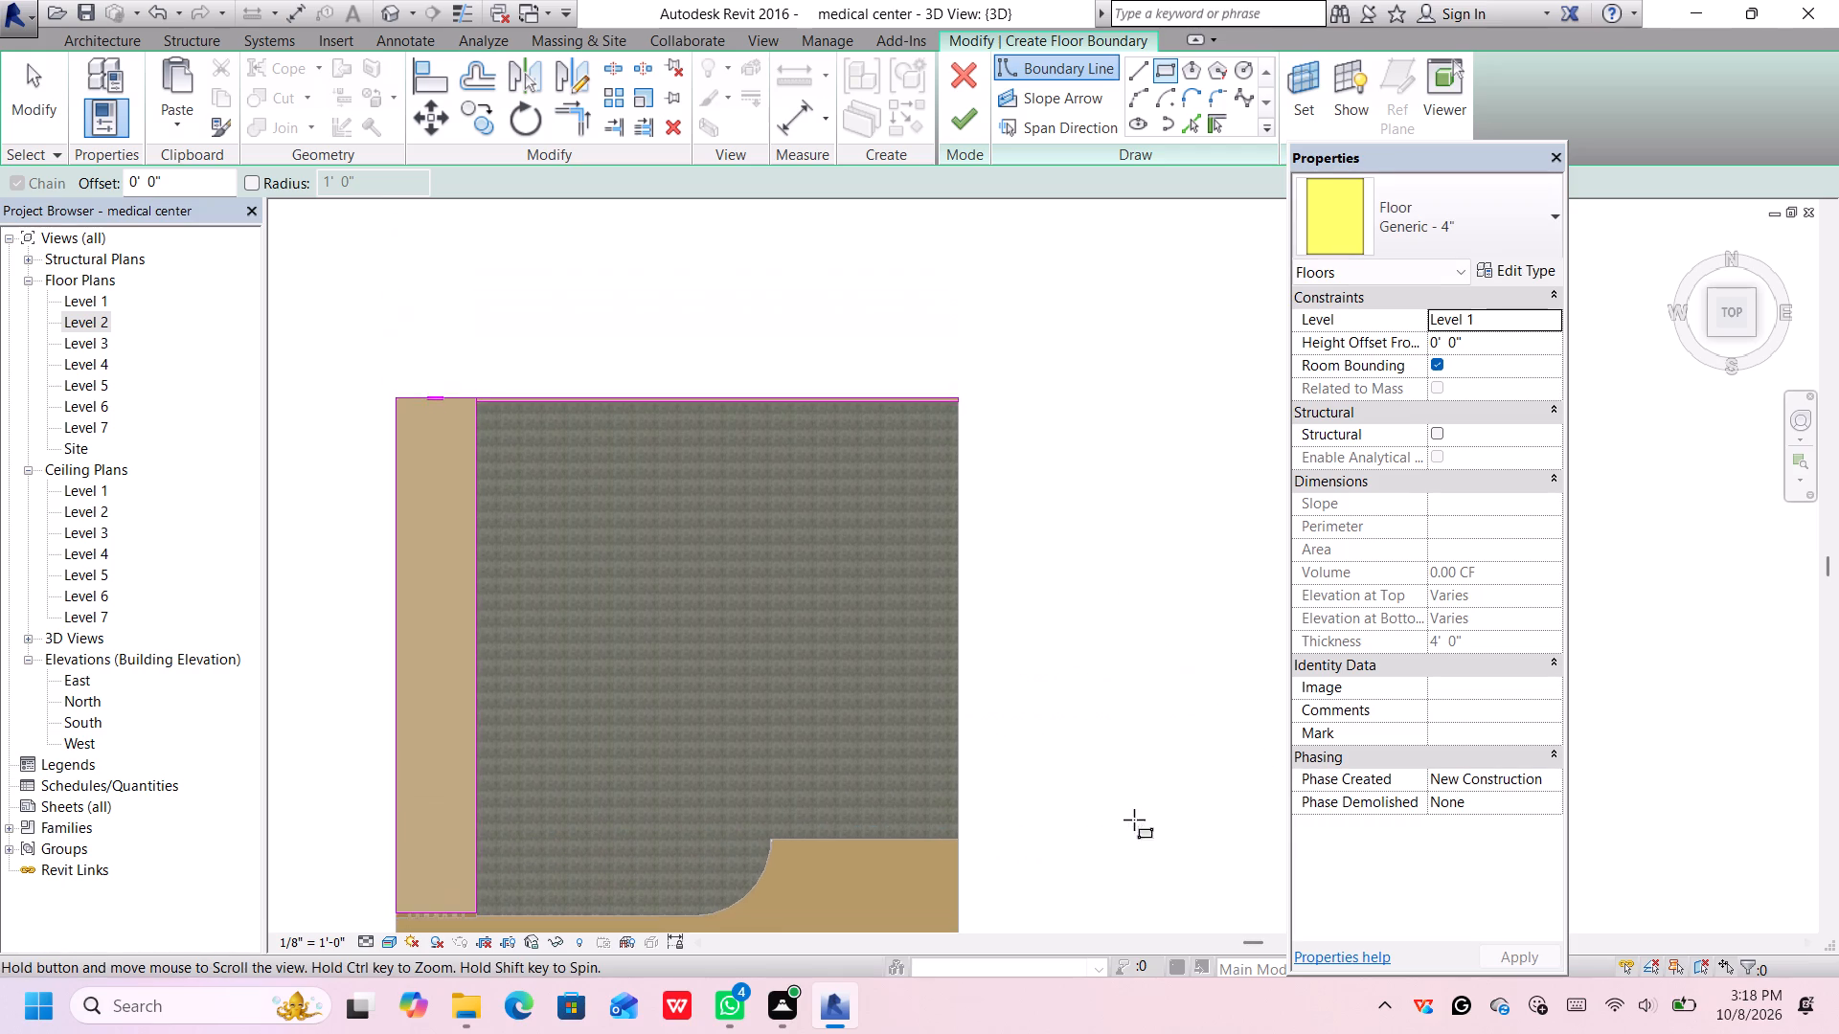
scroll(647, 444, "up", 5)
scroll(381, 380, "up", 5)
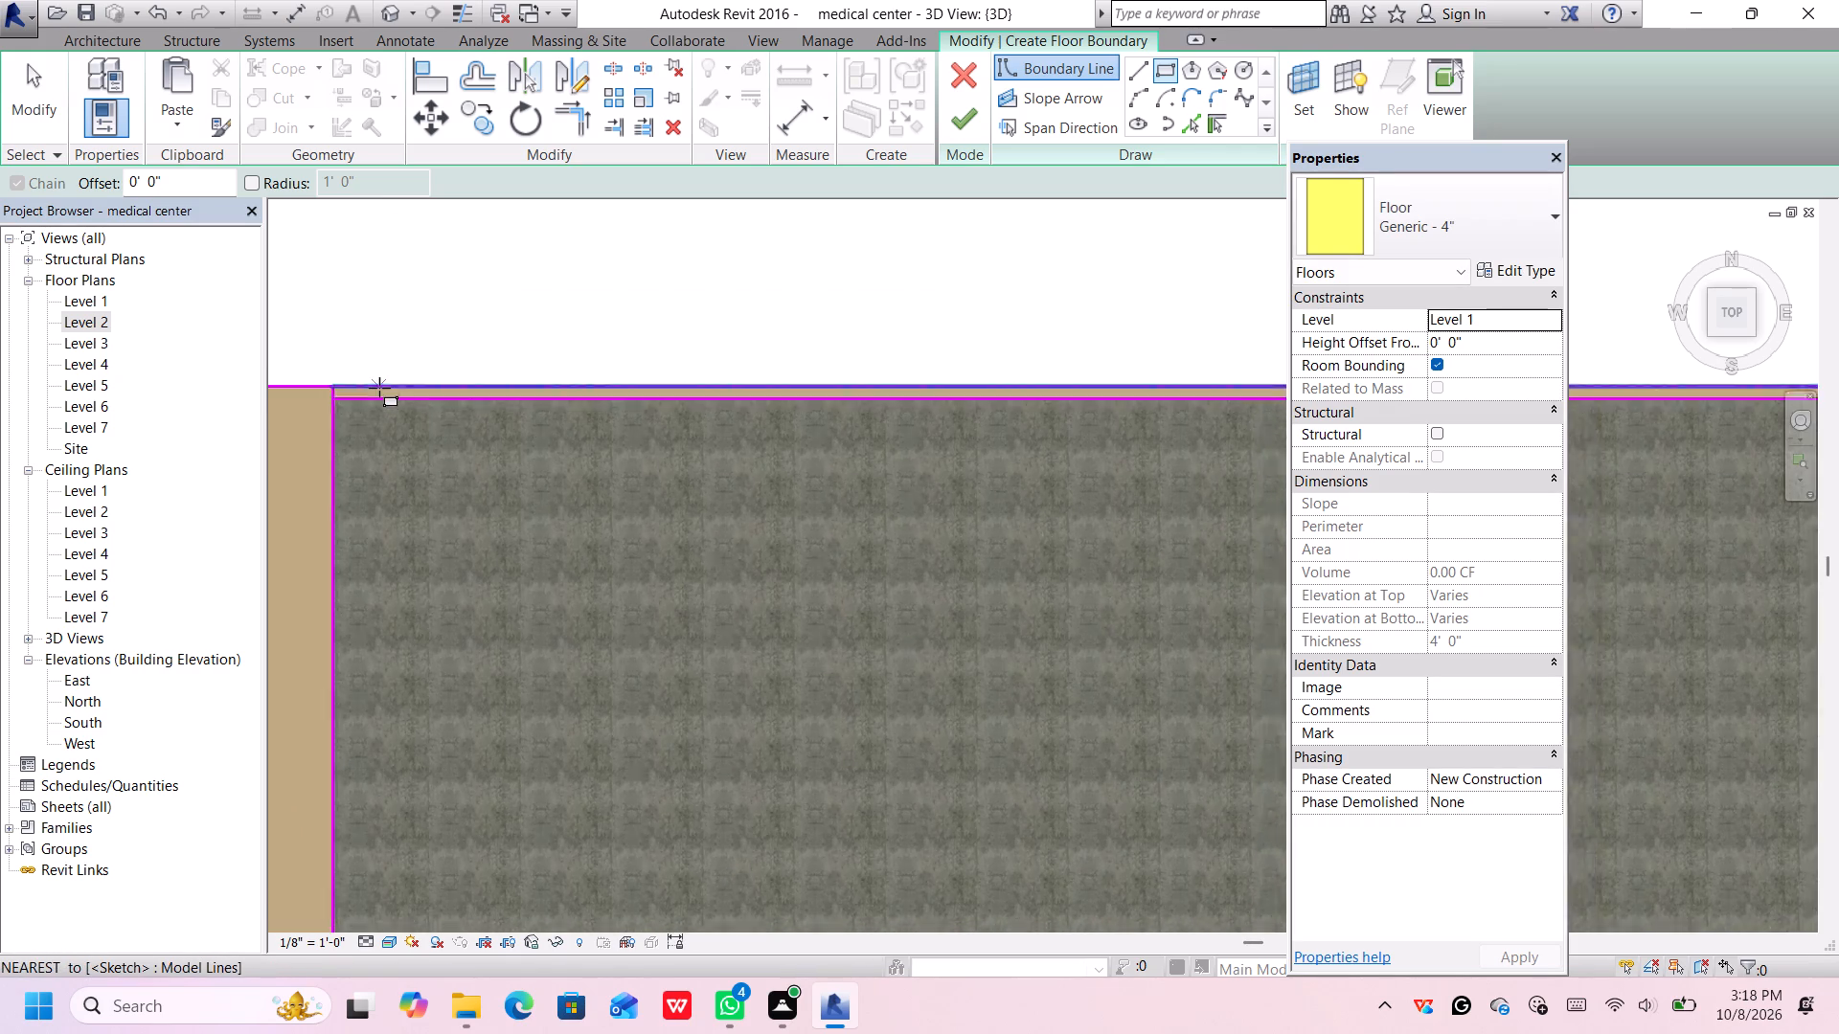
scroll(379, 388, "up", 1)
middle_click_drag(331, 393, 409, 437)
scroll(393, 433, "down", 1)
scroll(393, 433, "up", 6)
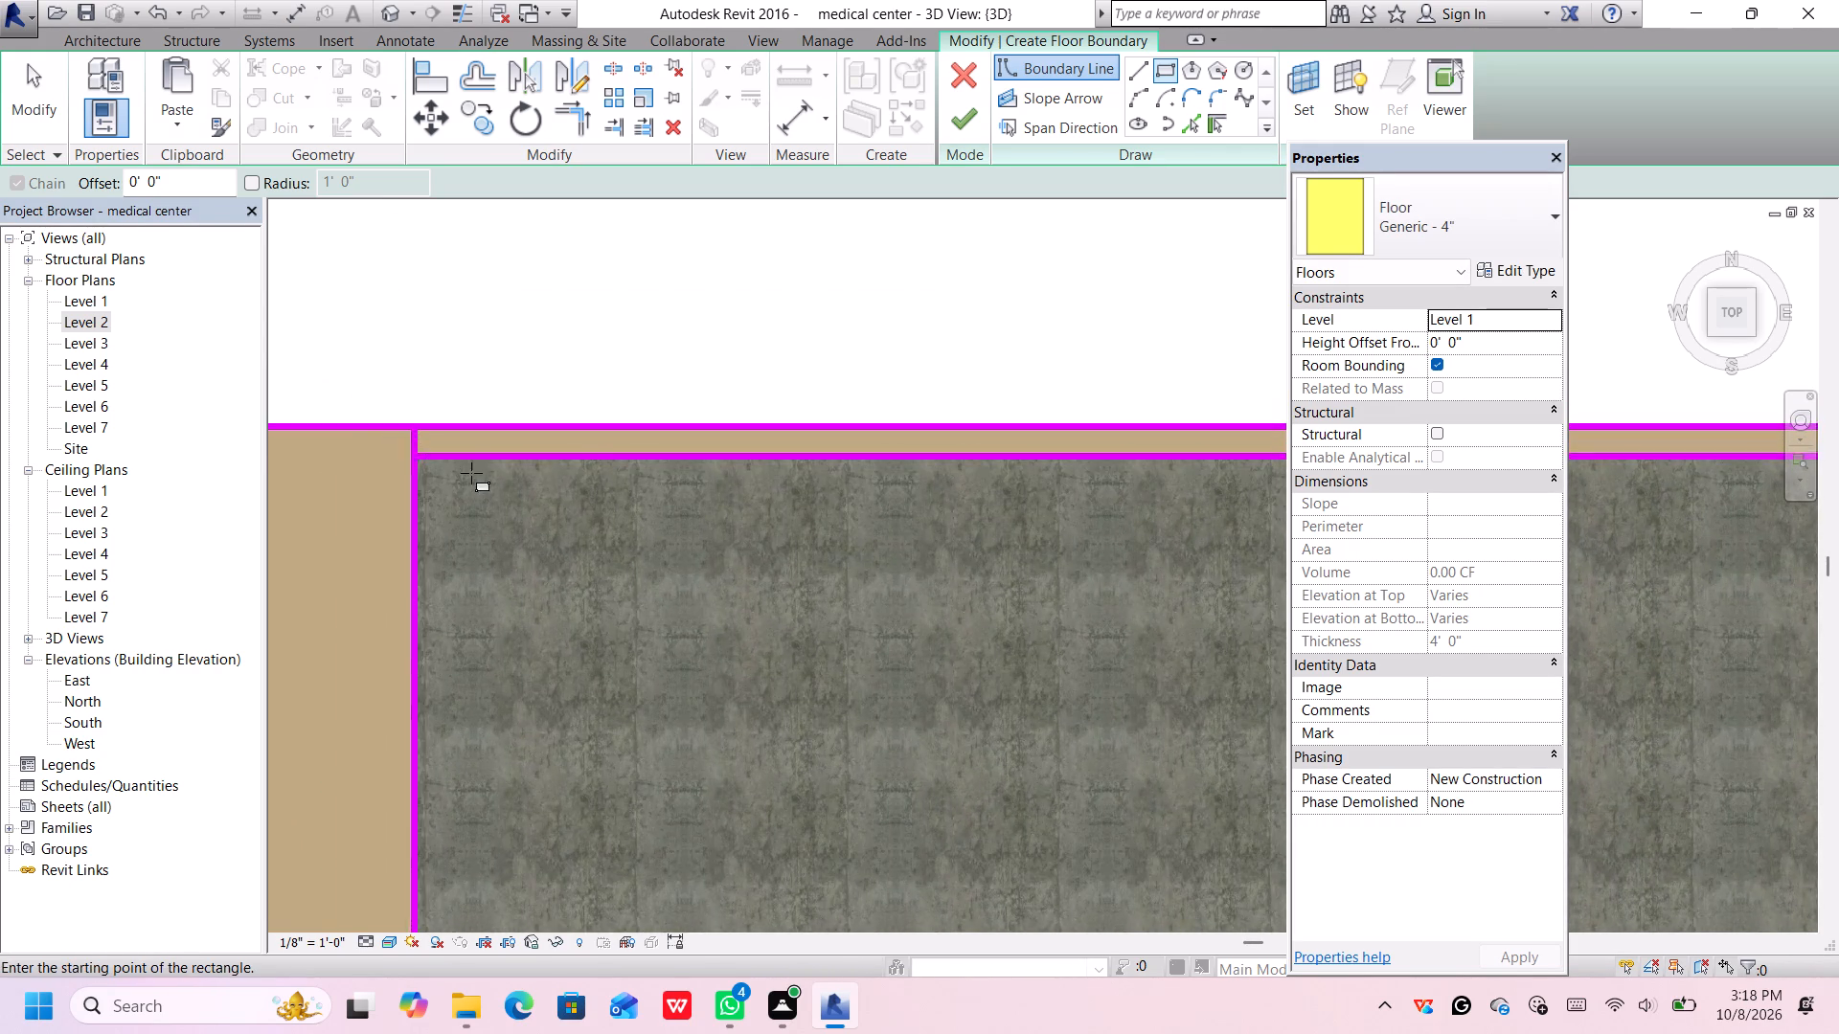
scroll(473, 469, "up", 4)
key("Escape")
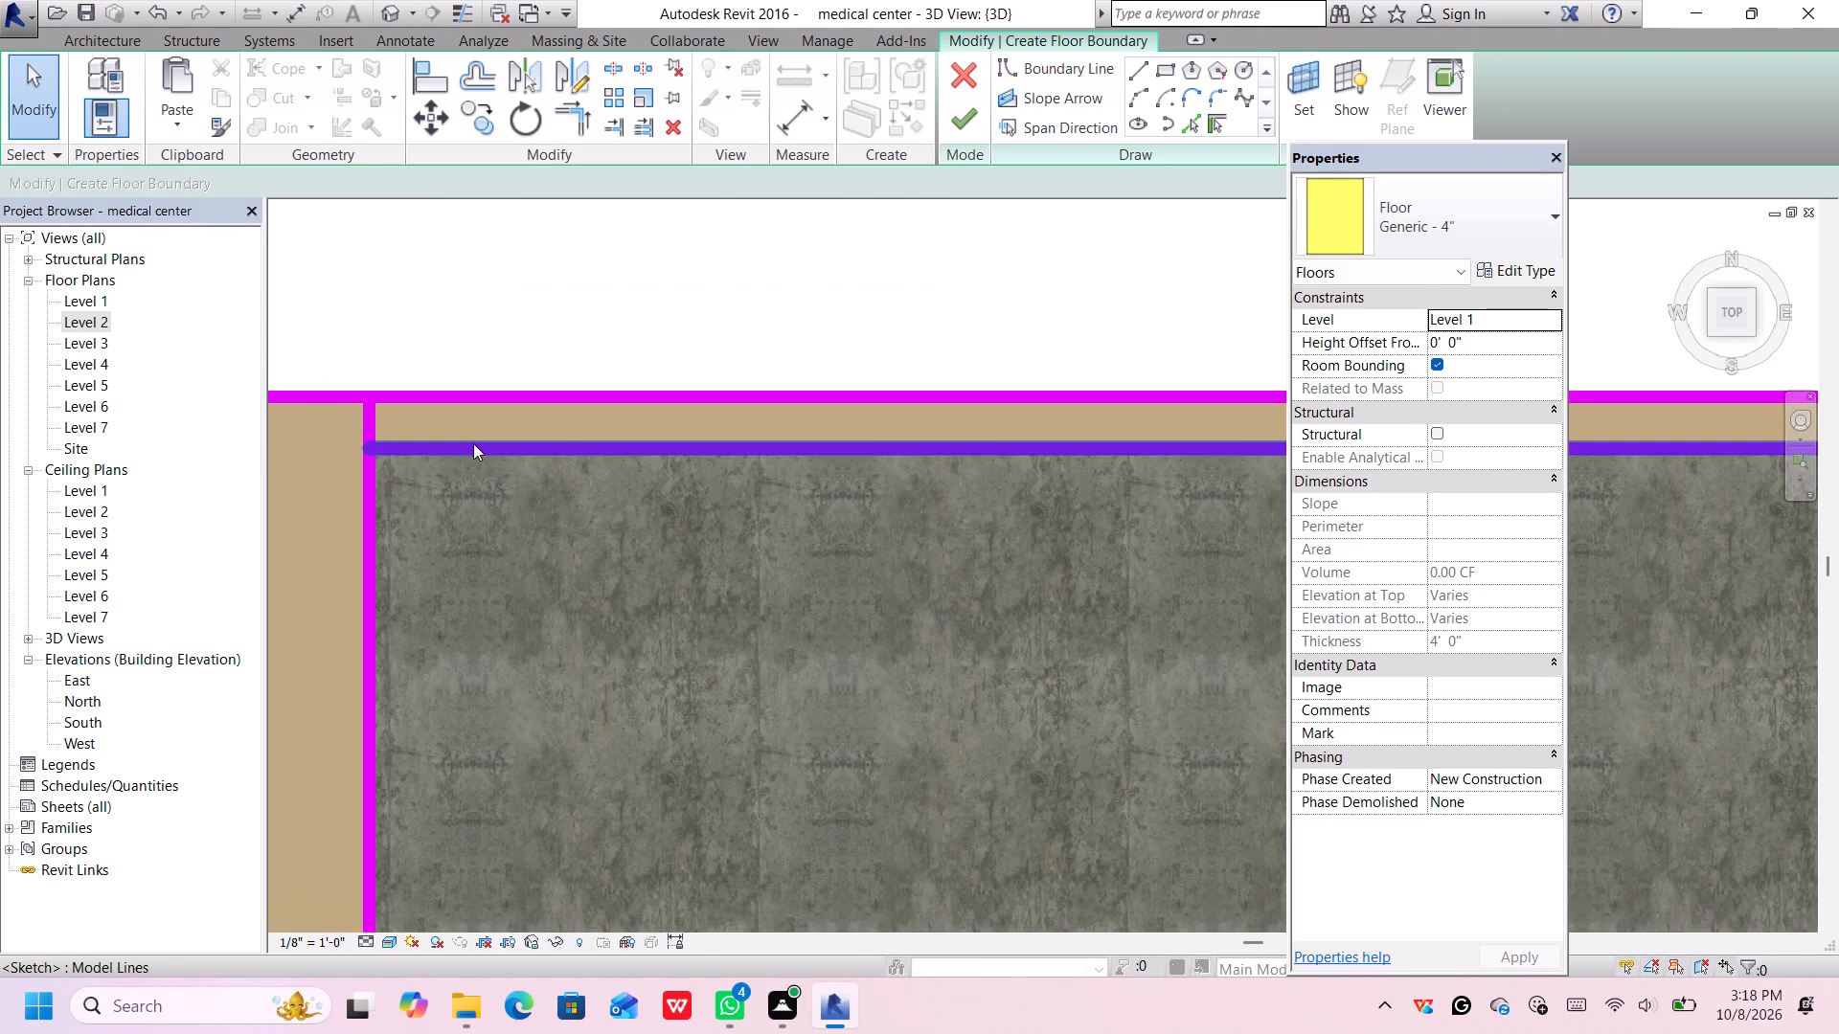
left_click(473, 448)
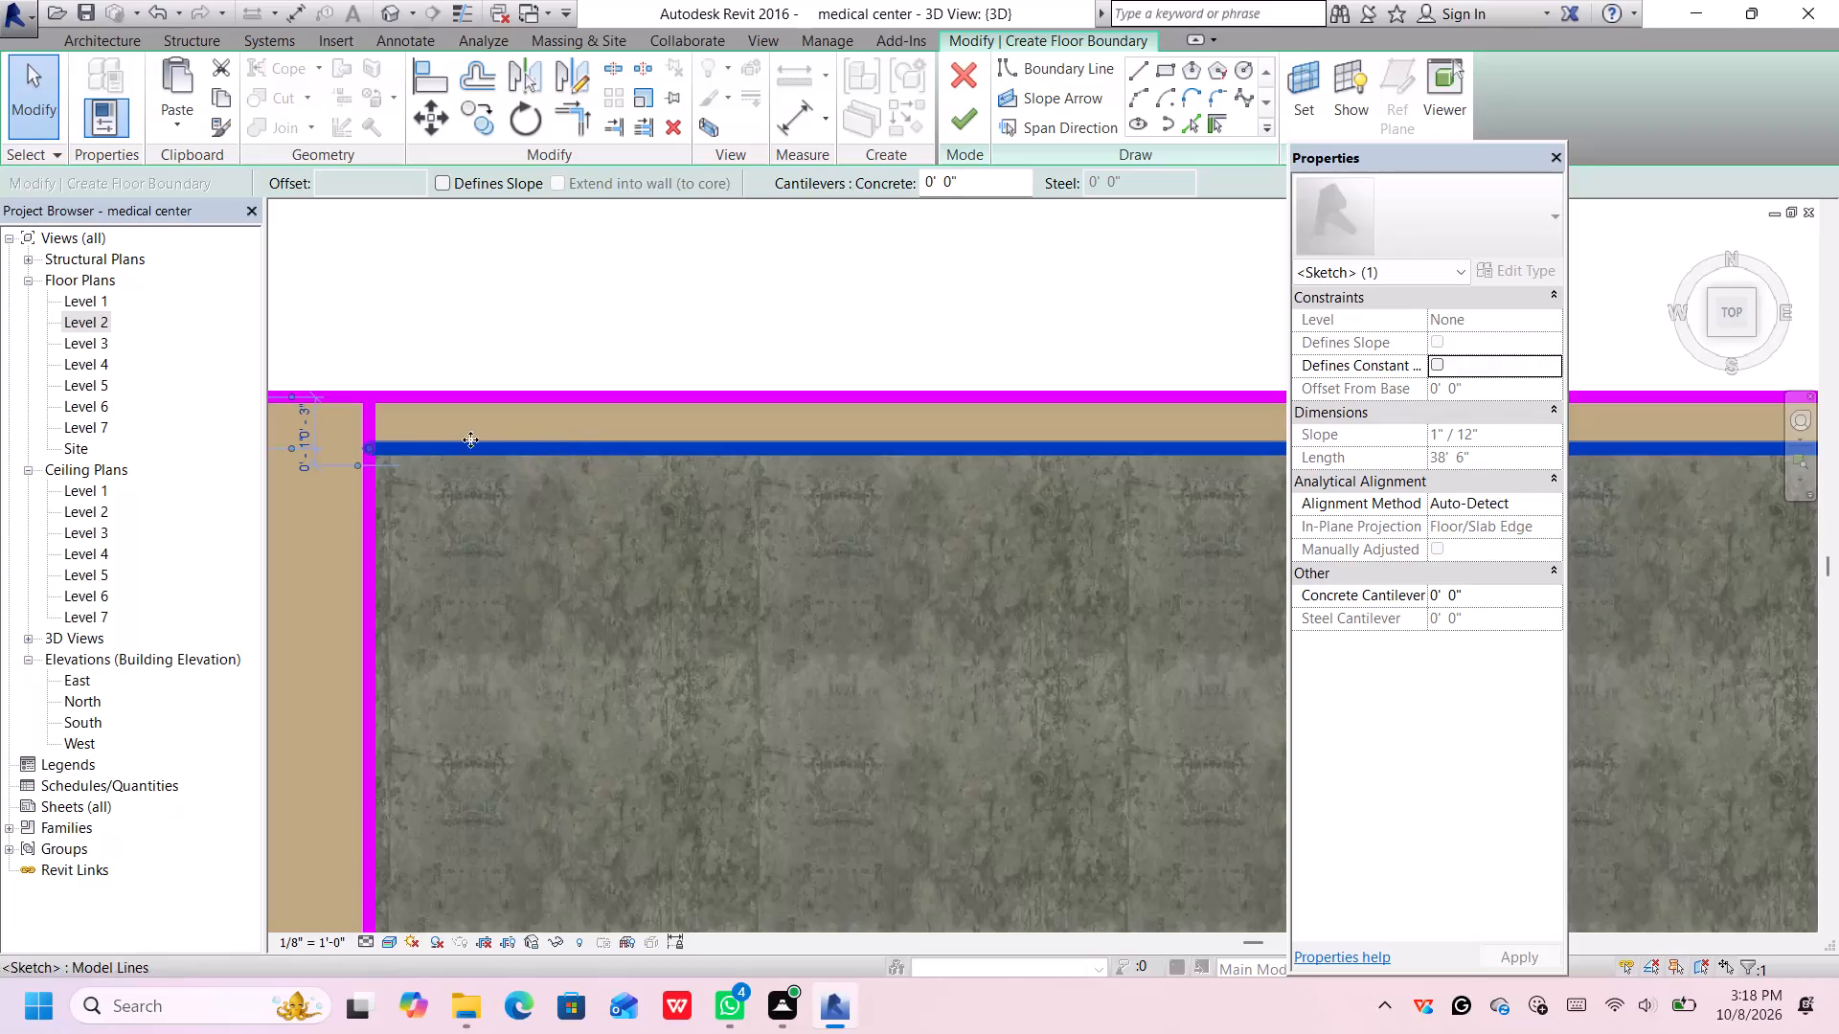
left_click(371, 424)
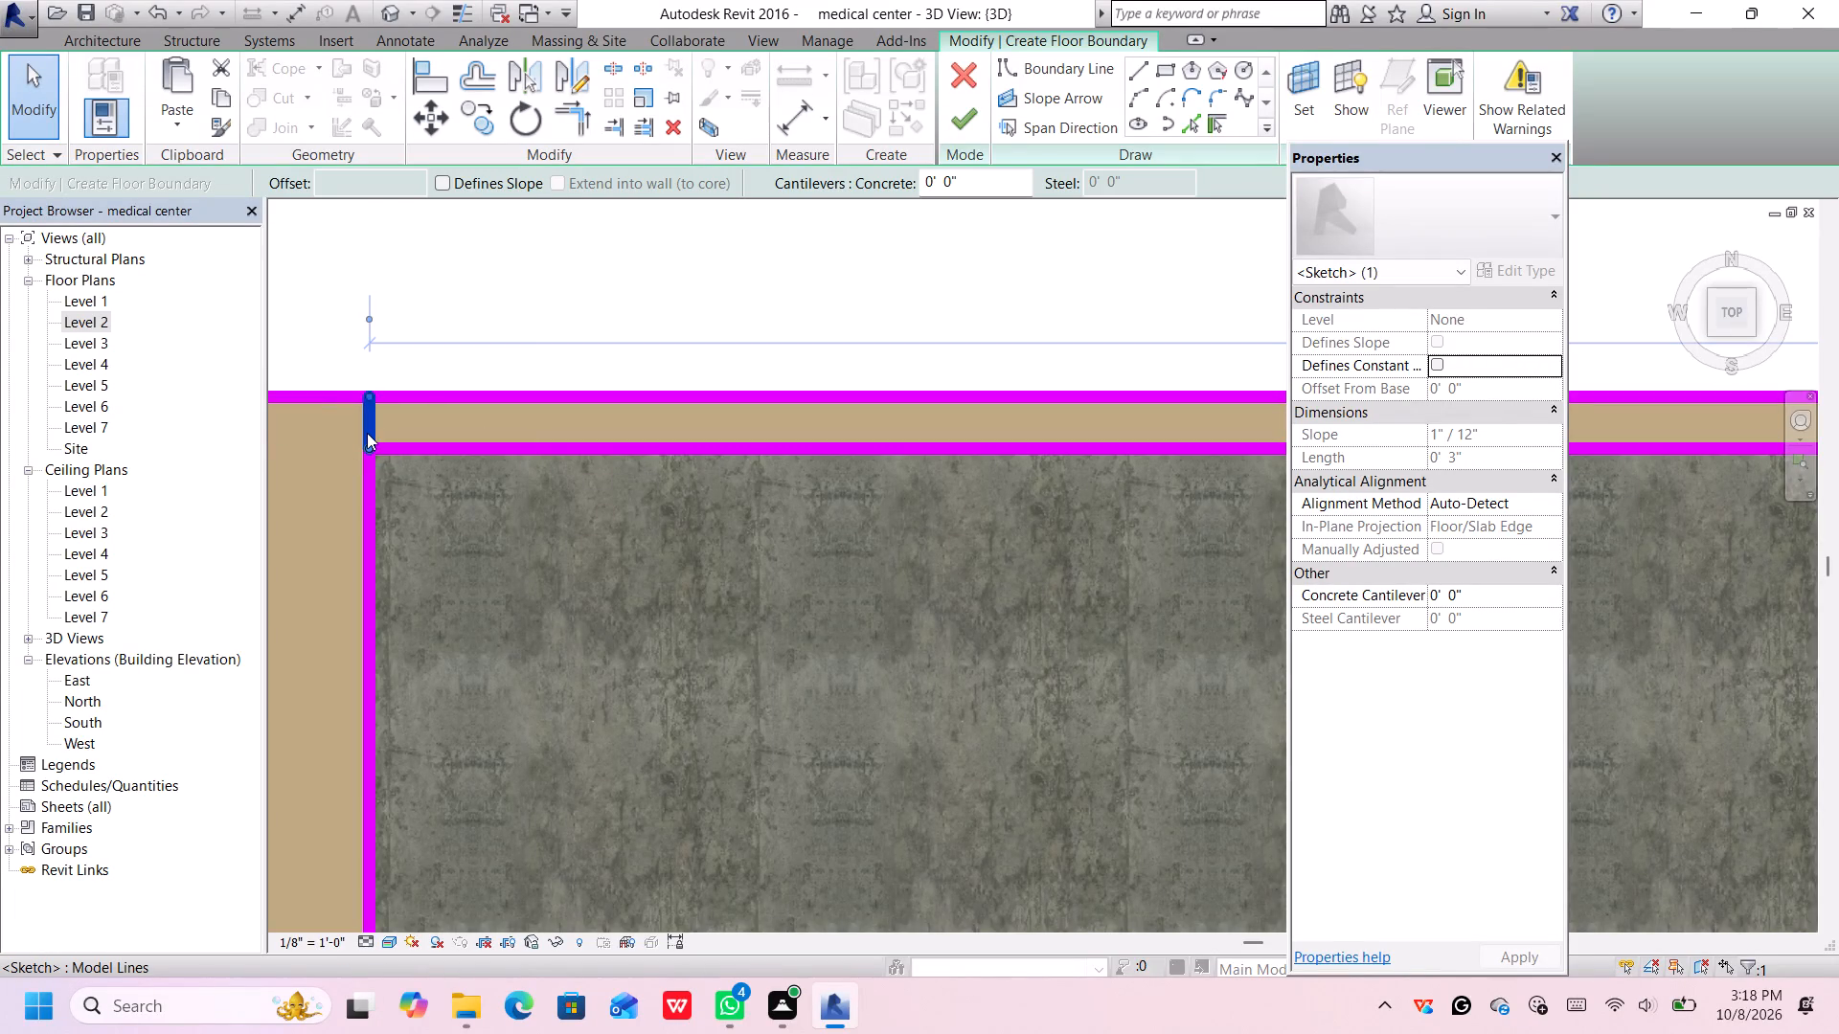
key("Delete")
scroll(379, 437, "down", 4)
scroll(500, 392, "down", 3)
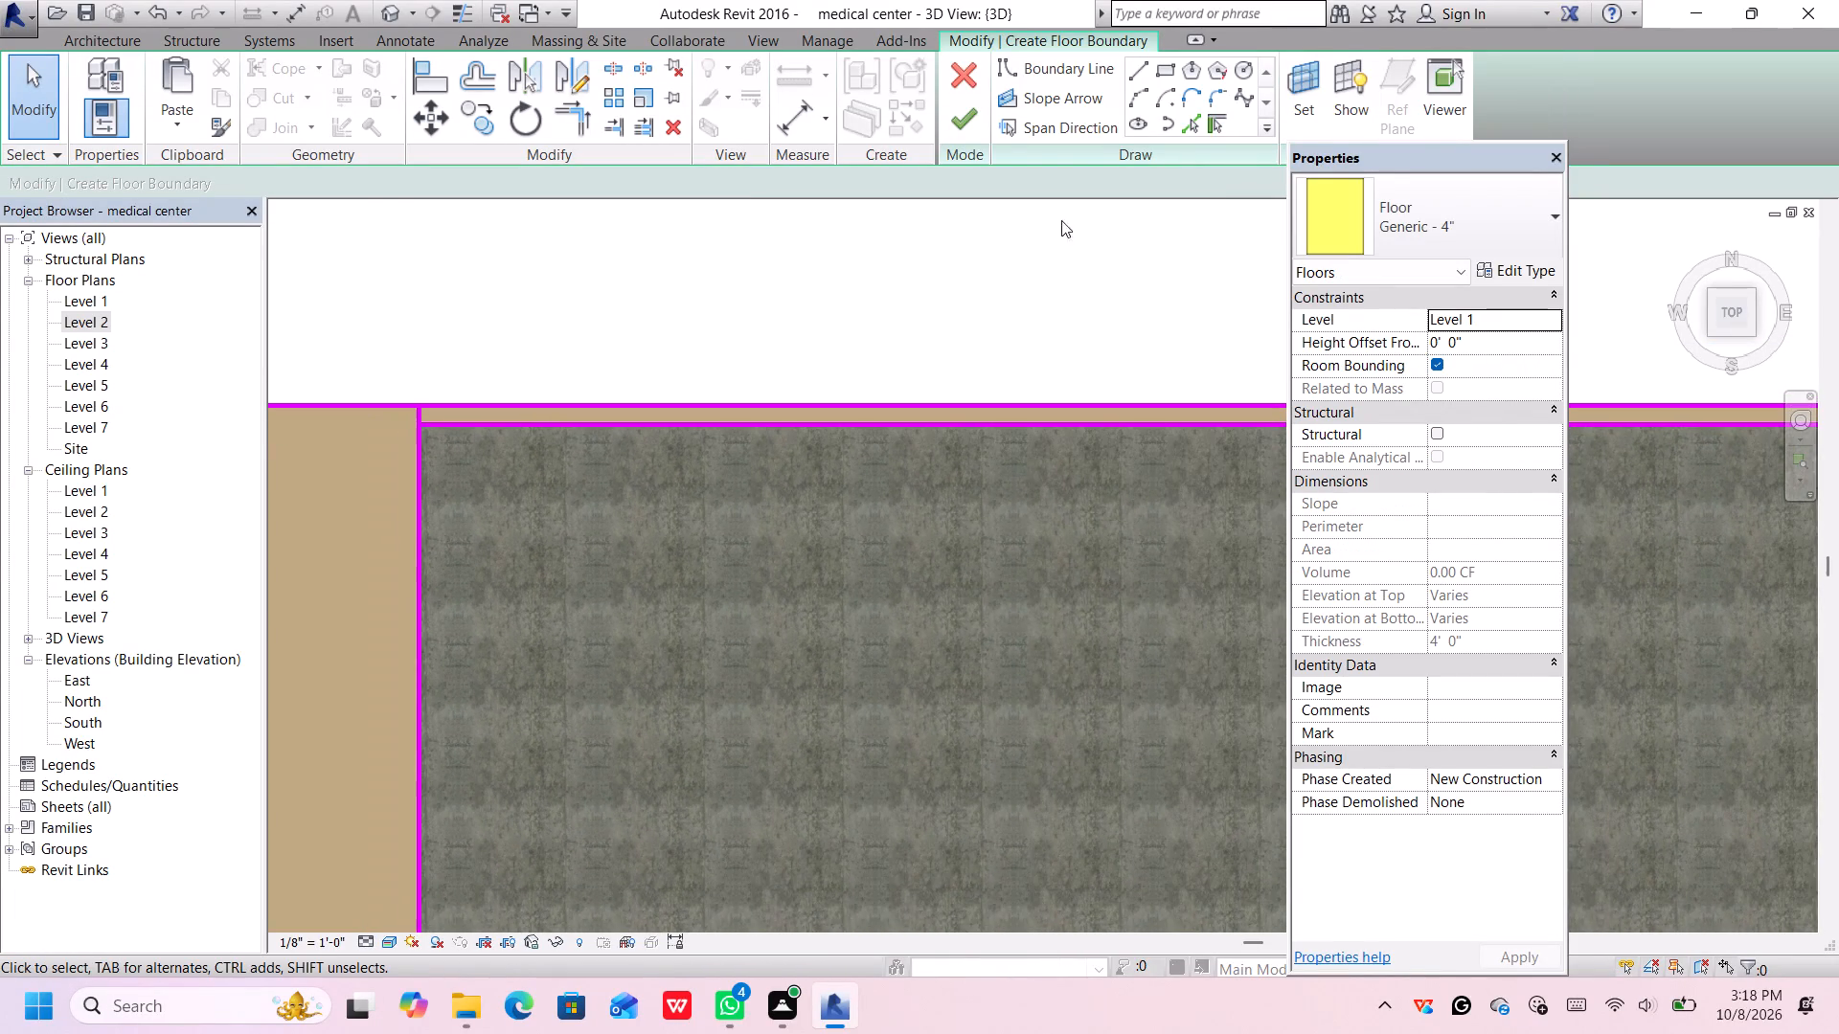
left_click(951, 108)
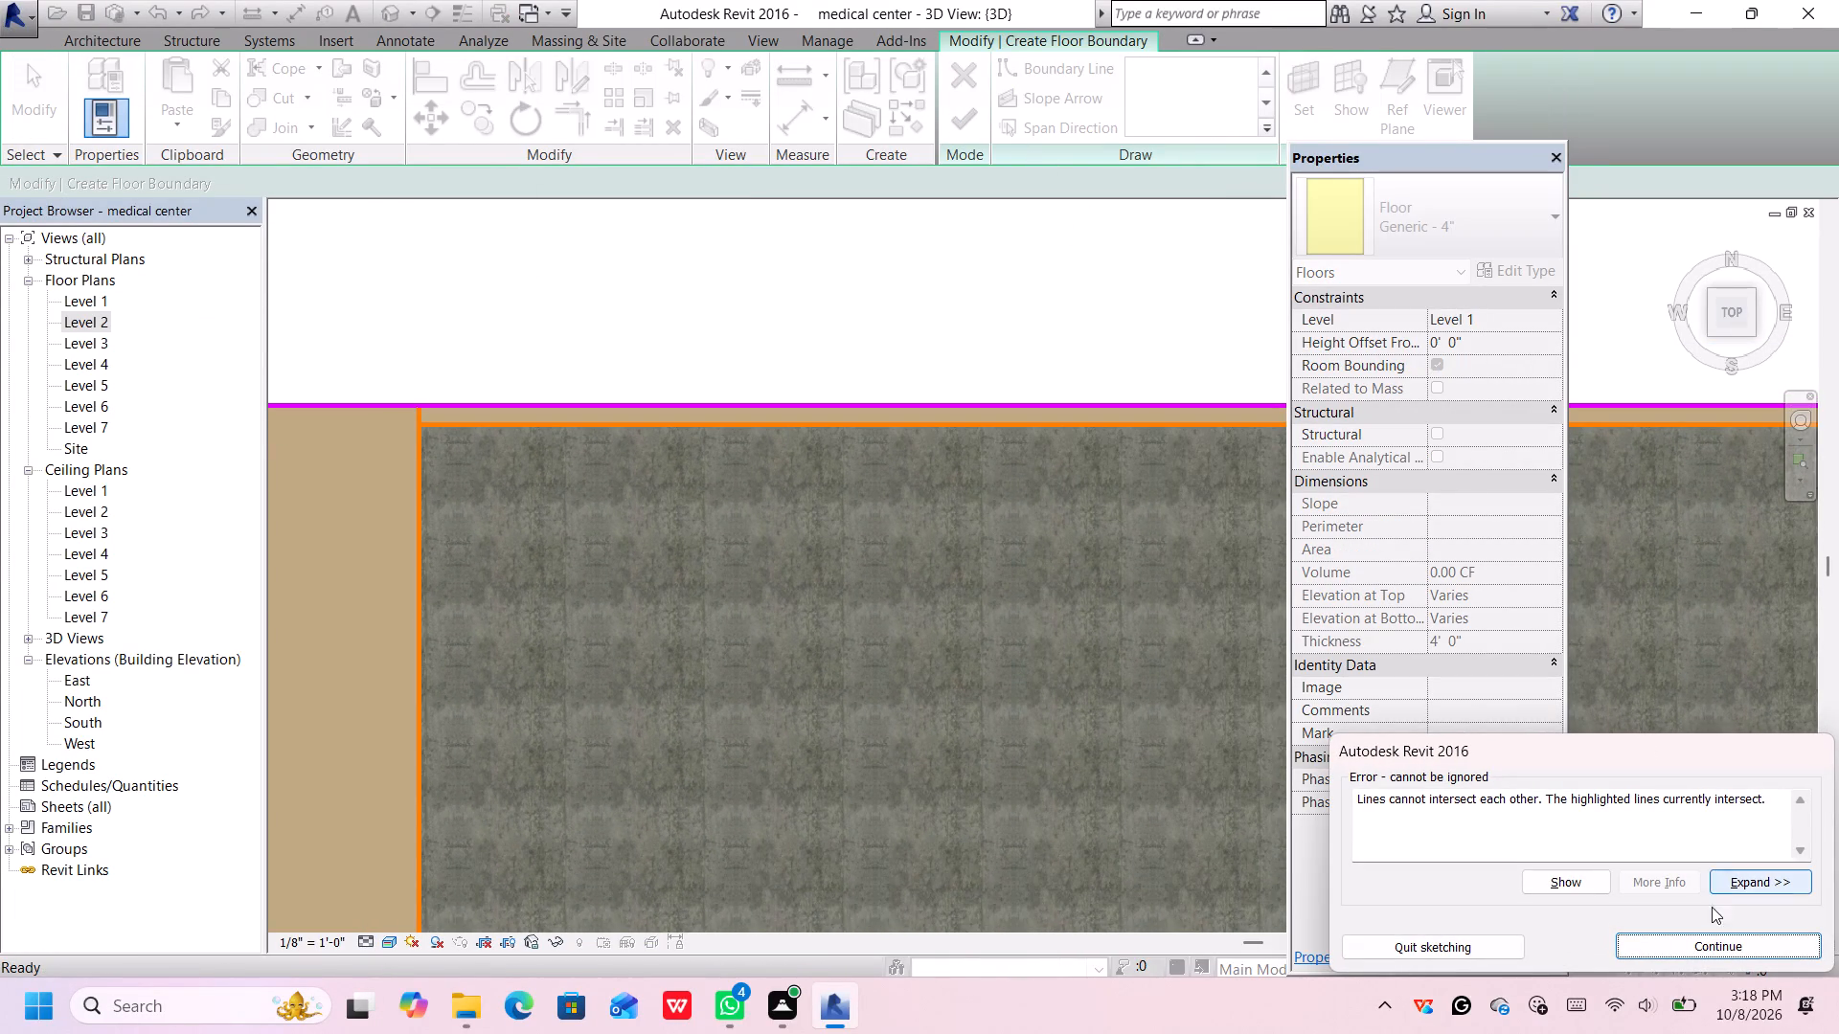
left_click(1706, 940)
Shorten the long north-south boundary line so its north end meets the inner horizontal line, and finish the floor sketch.
scroll(426, 481, "up", 3)
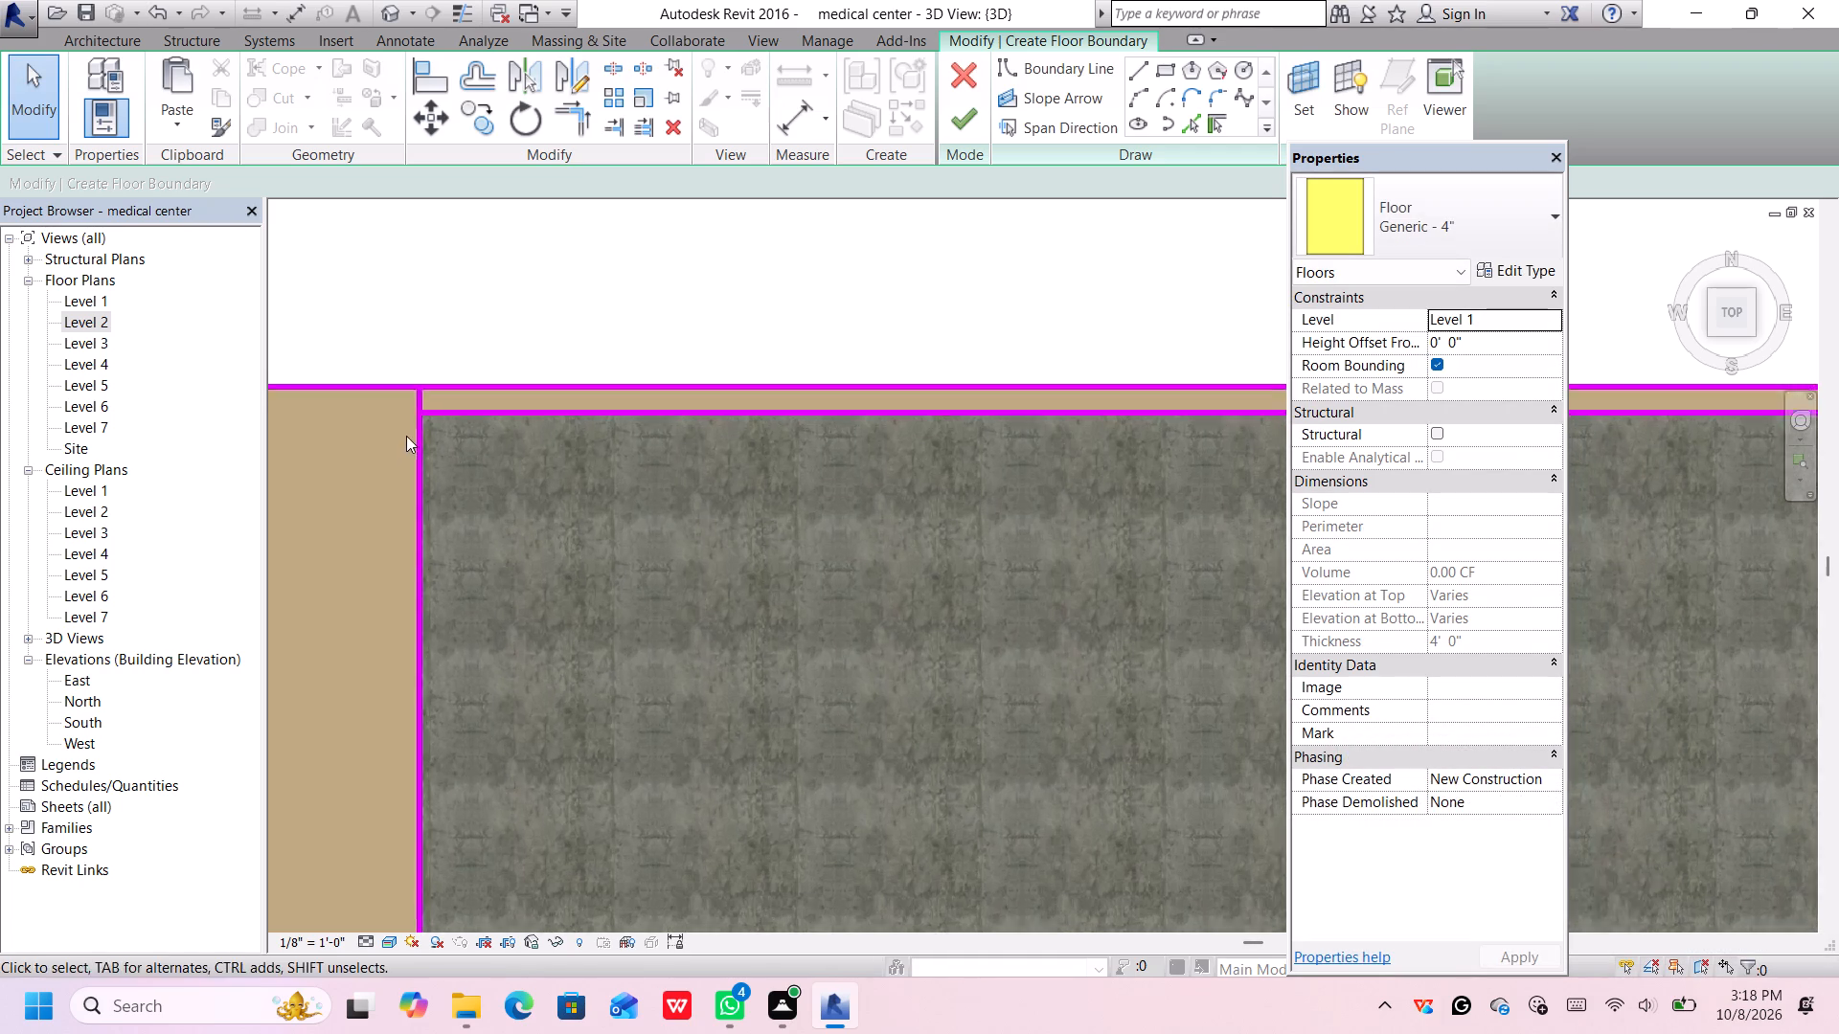
scroll(406, 436, "up", 6)
left_click(420, 378)
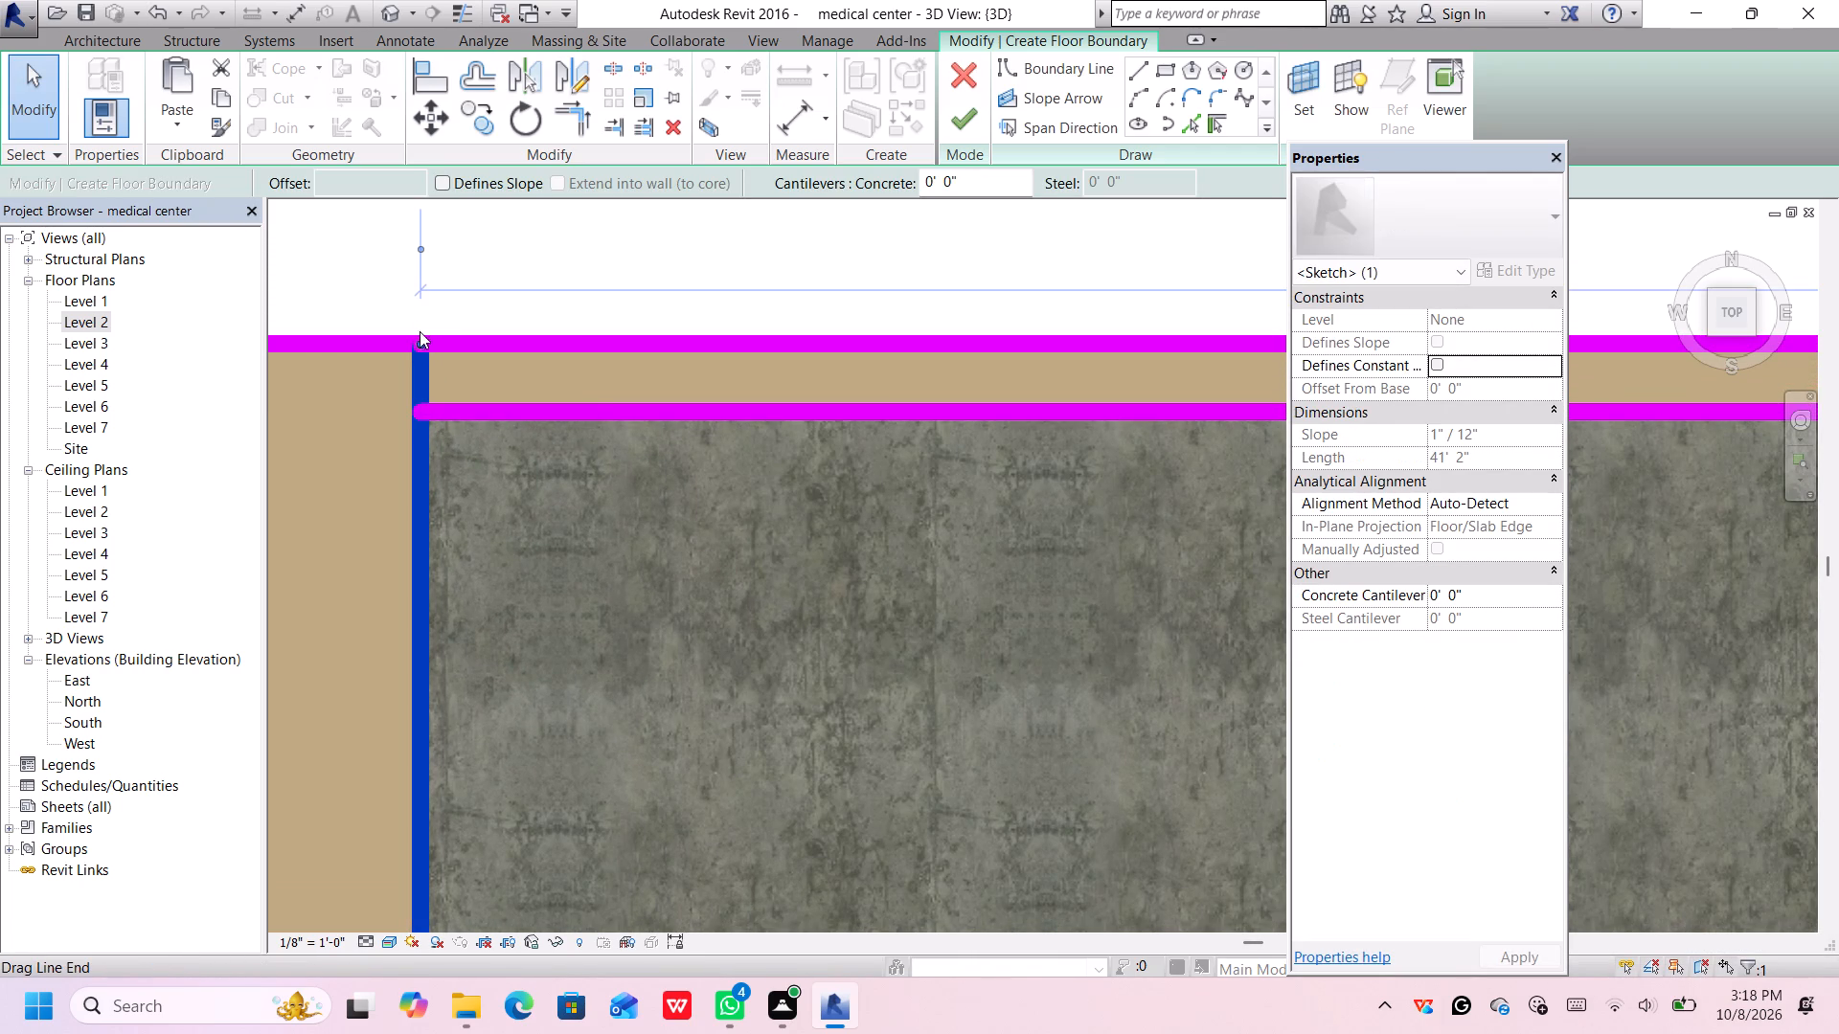
left_click_drag(420, 341, 419, 414)
scroll(506, 397, "down", 6)
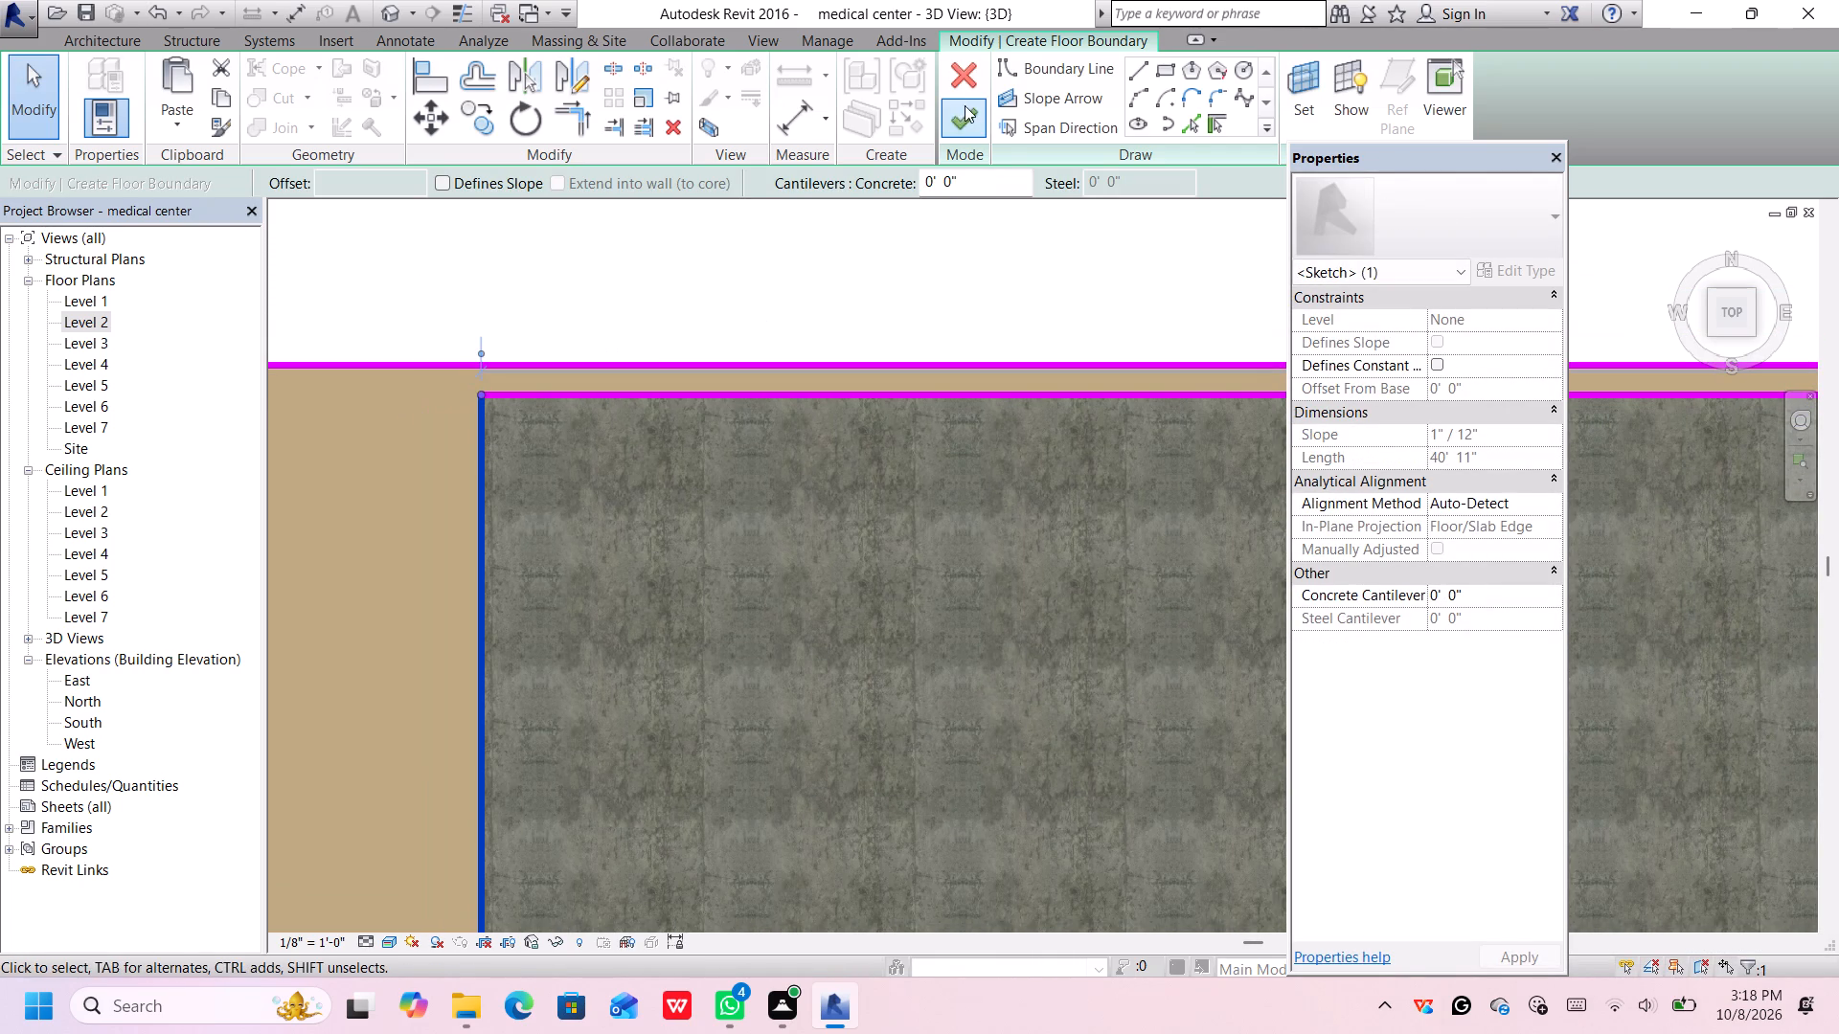
left_click(965, 105)
Examine the new floor's placement relative to the roof and the slatted front corner in an angled 3D view.
scroll(735, 438, "down", 7)
scroll(744, 422, "up", 4)
scroll(744, 422, "down", 2)
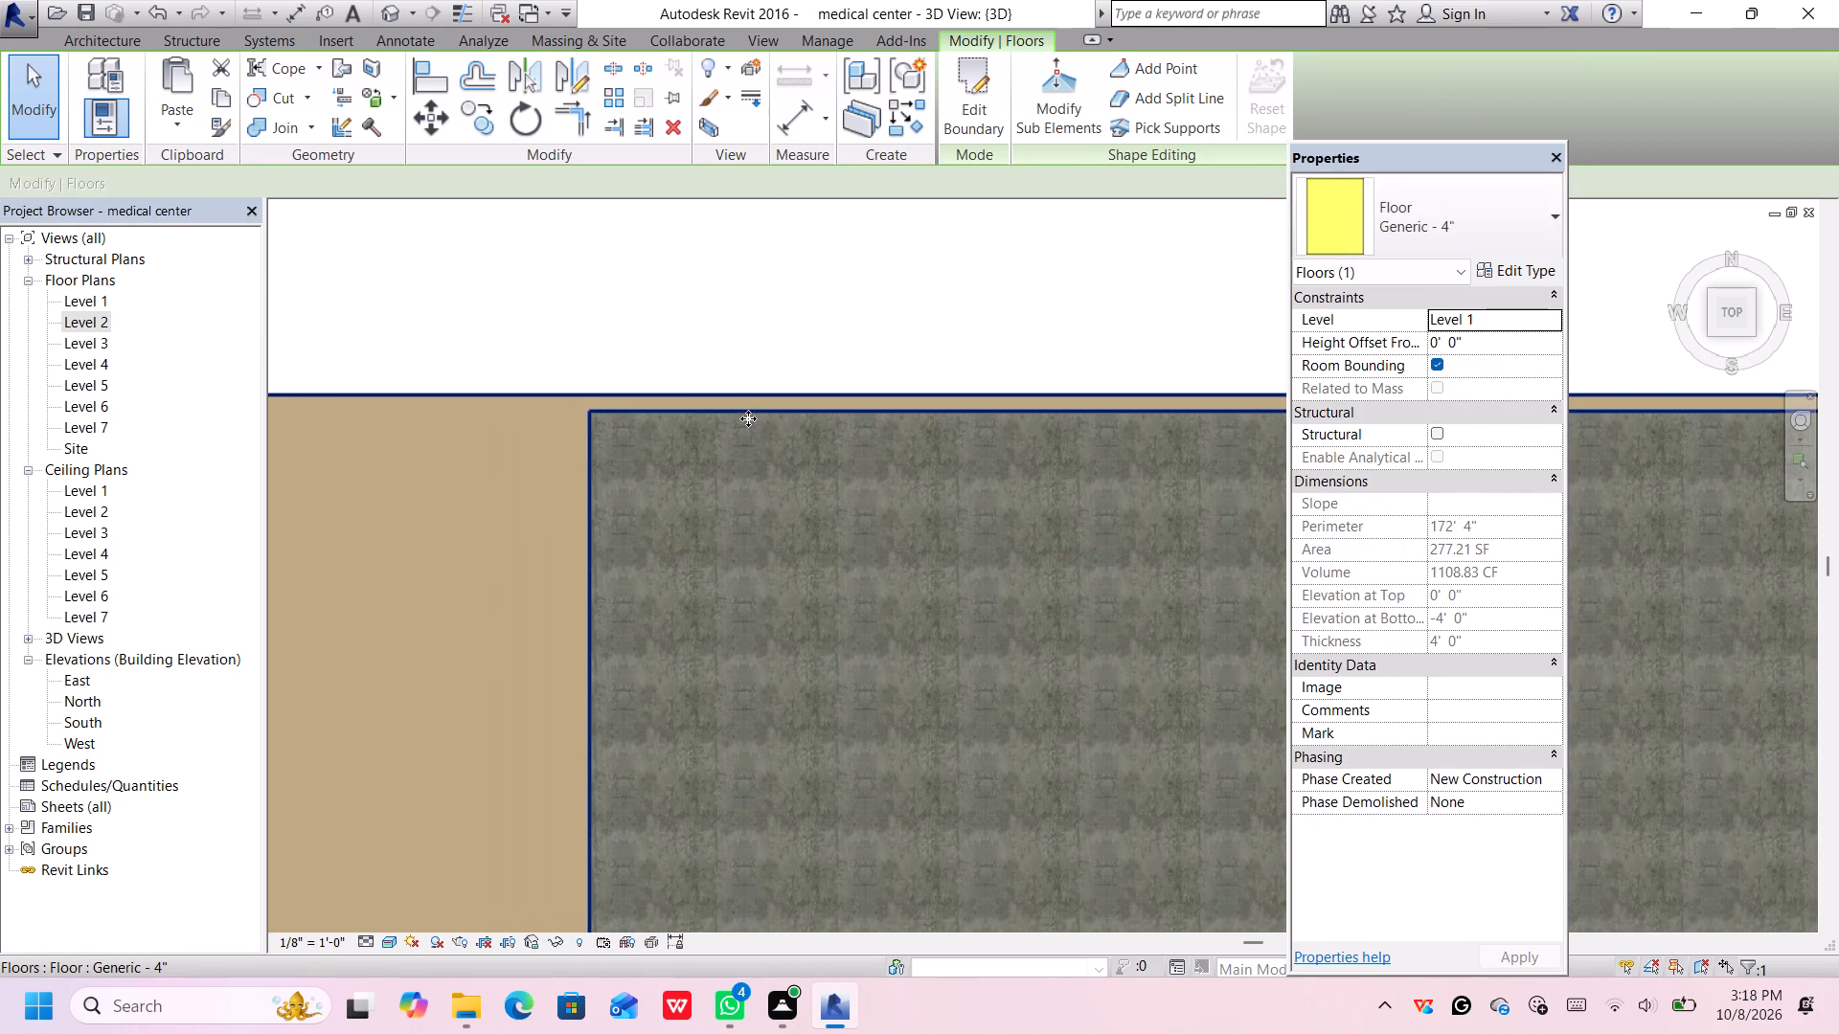
scroll(748, 418, "down", 15)
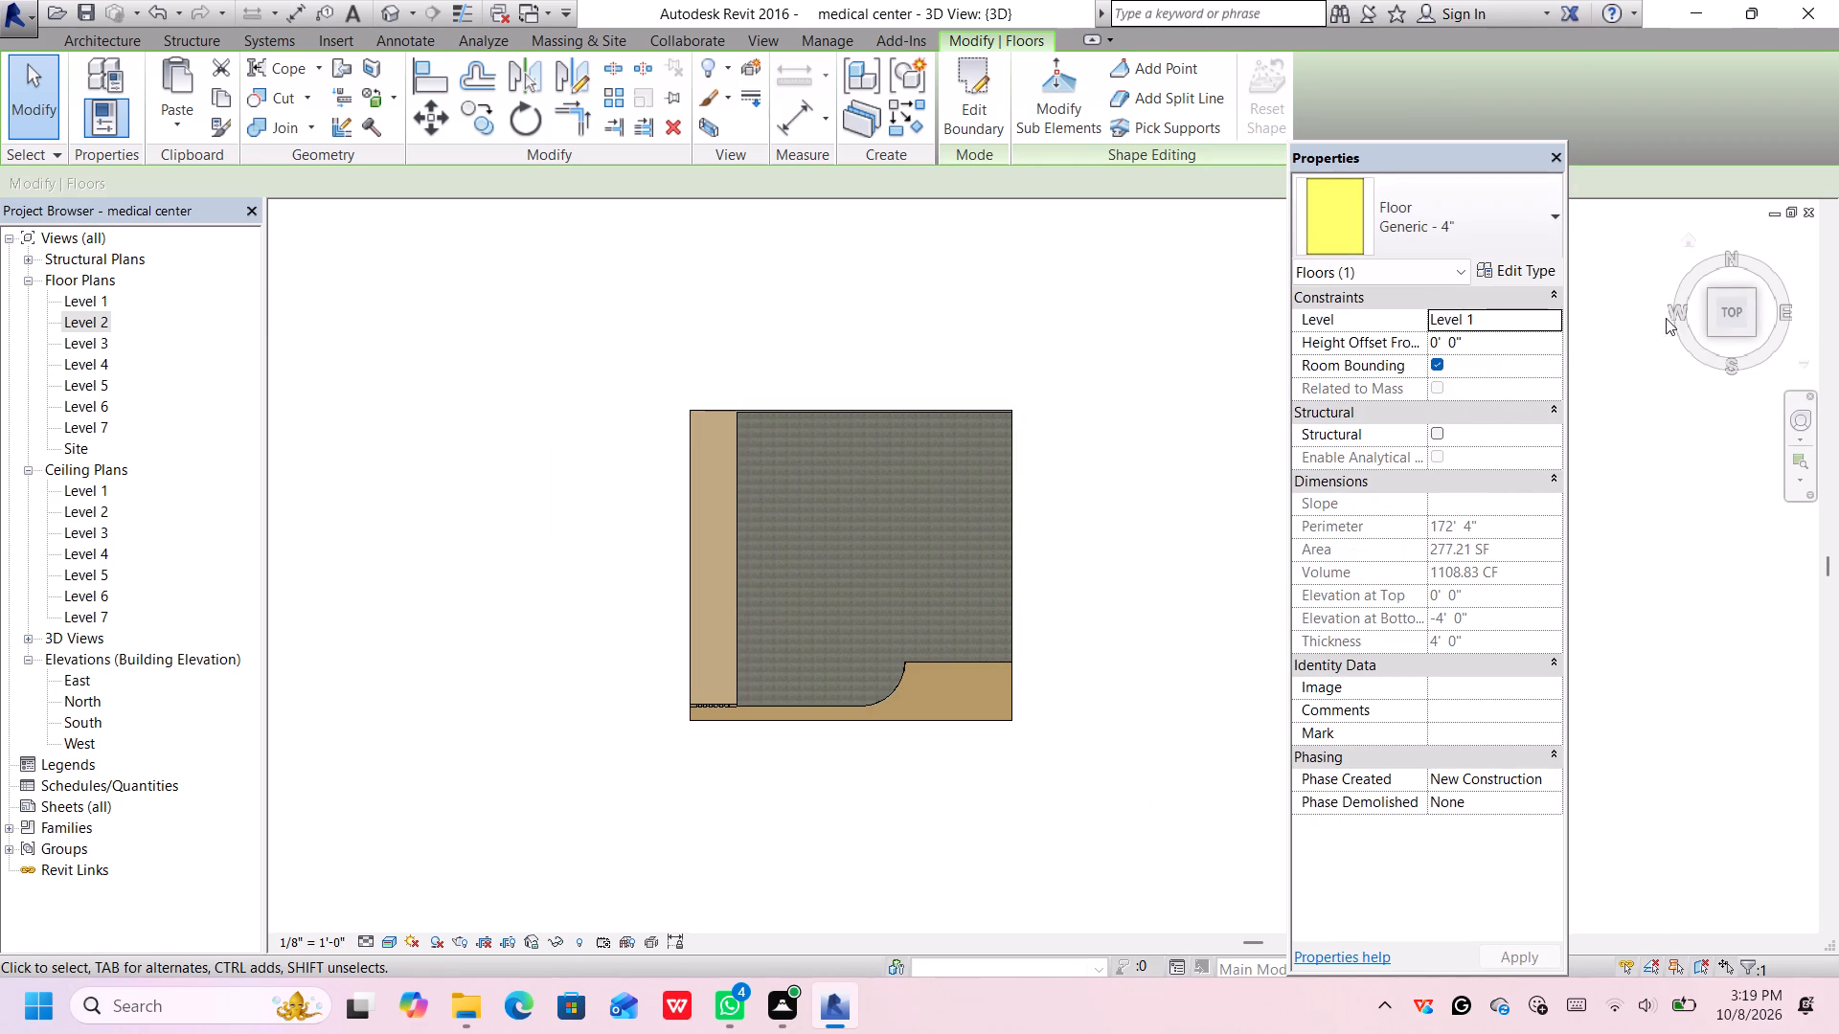
left_click(1709, 329)
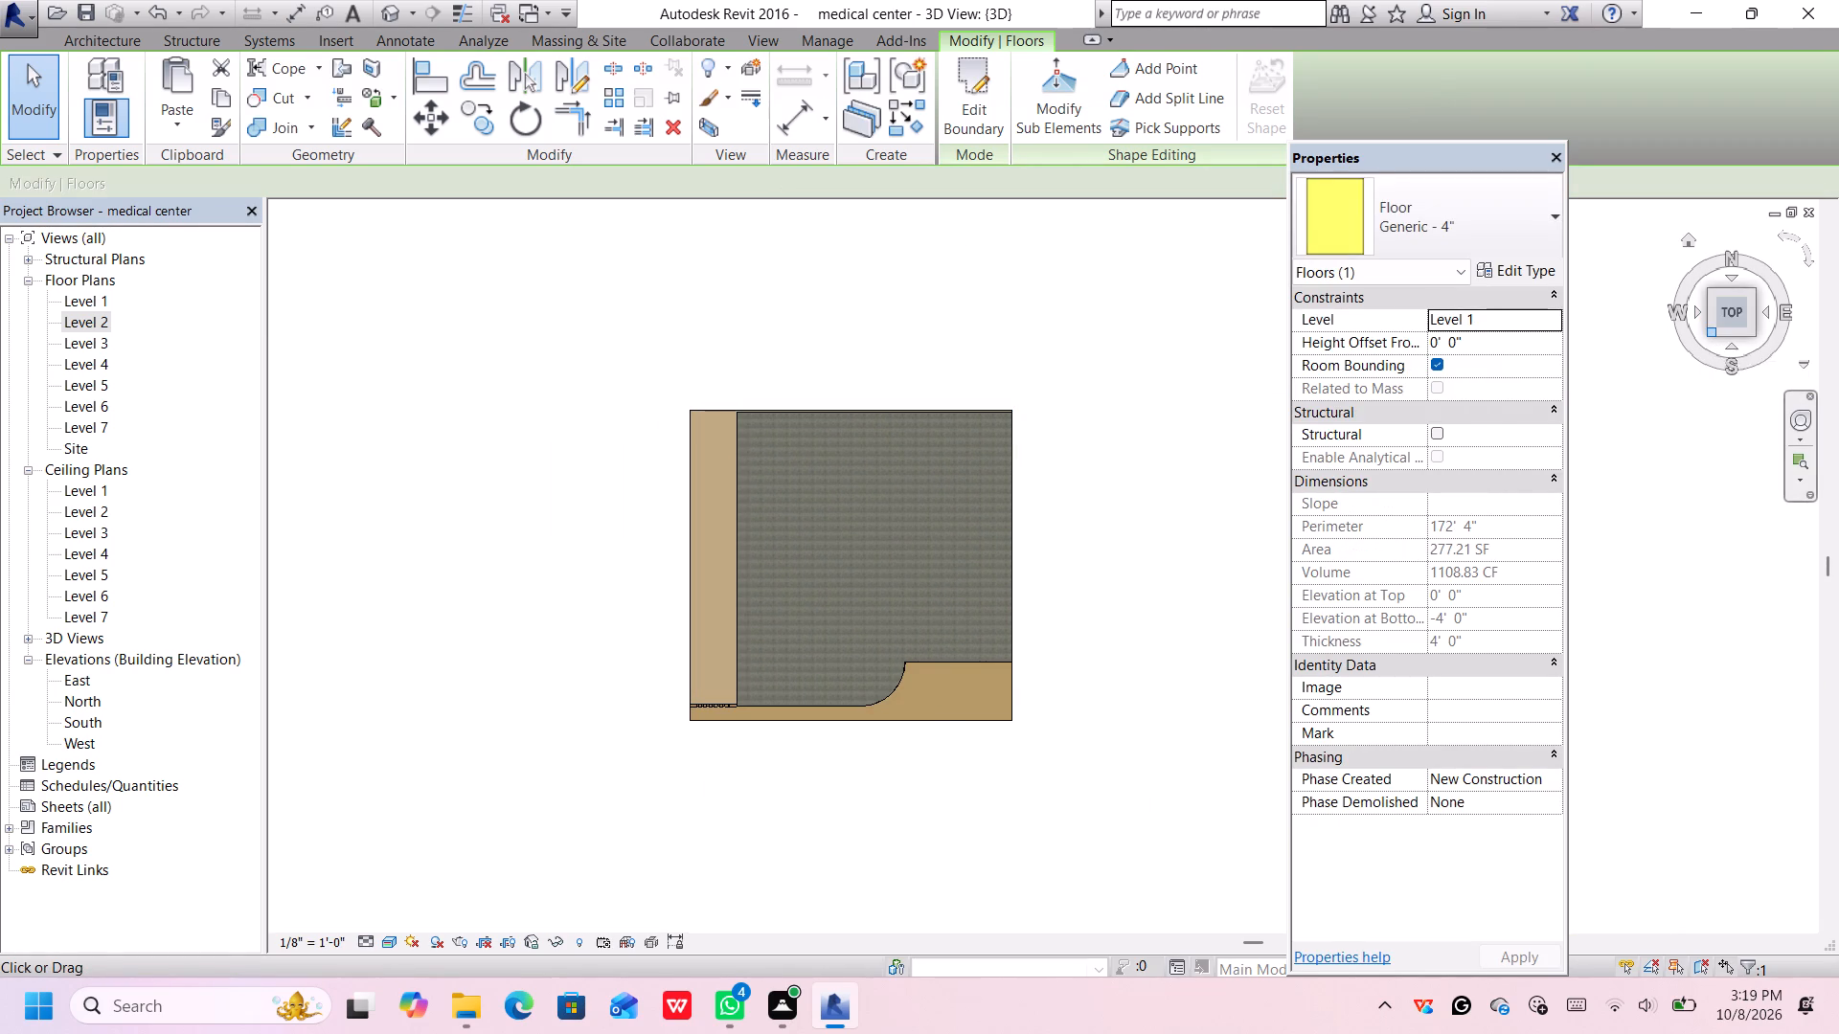
middle_click_drag(1151, 464, 796, 444)
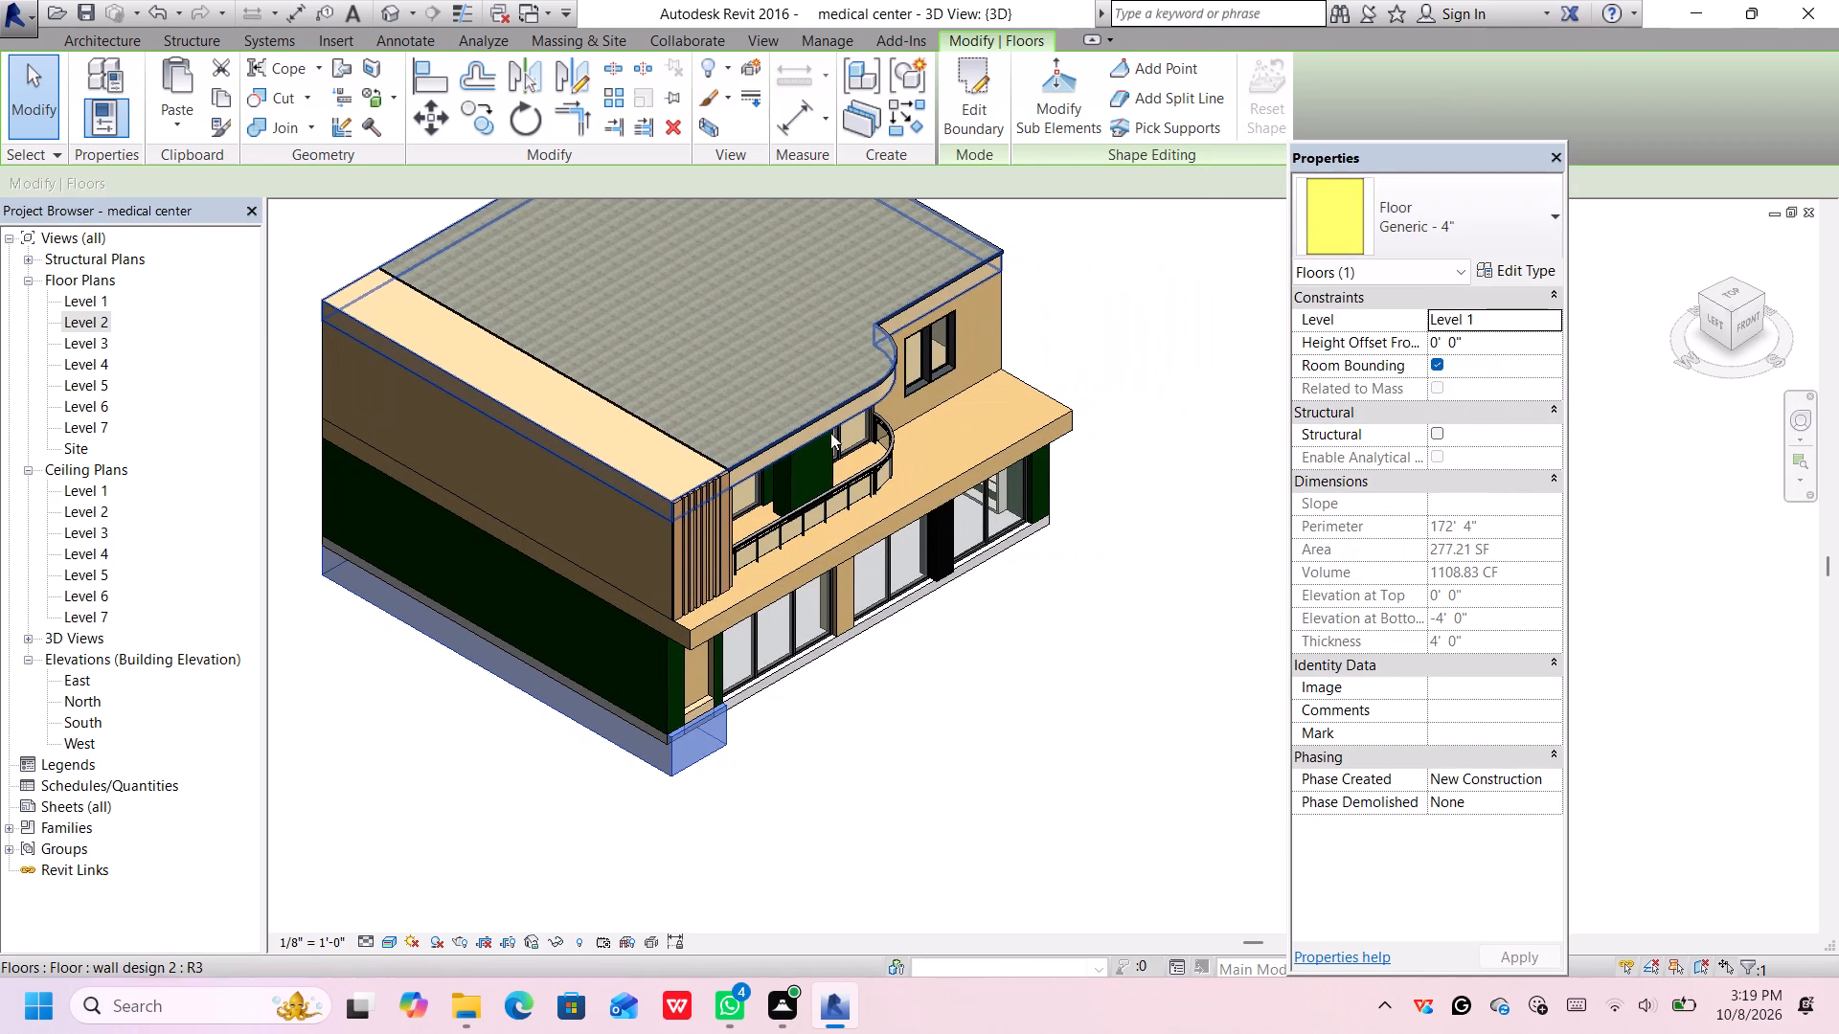
middle_click_drag(1161, 316, 1146, 330)
middle_click(1146, 330)
scroll(679, 506, "up", 5)
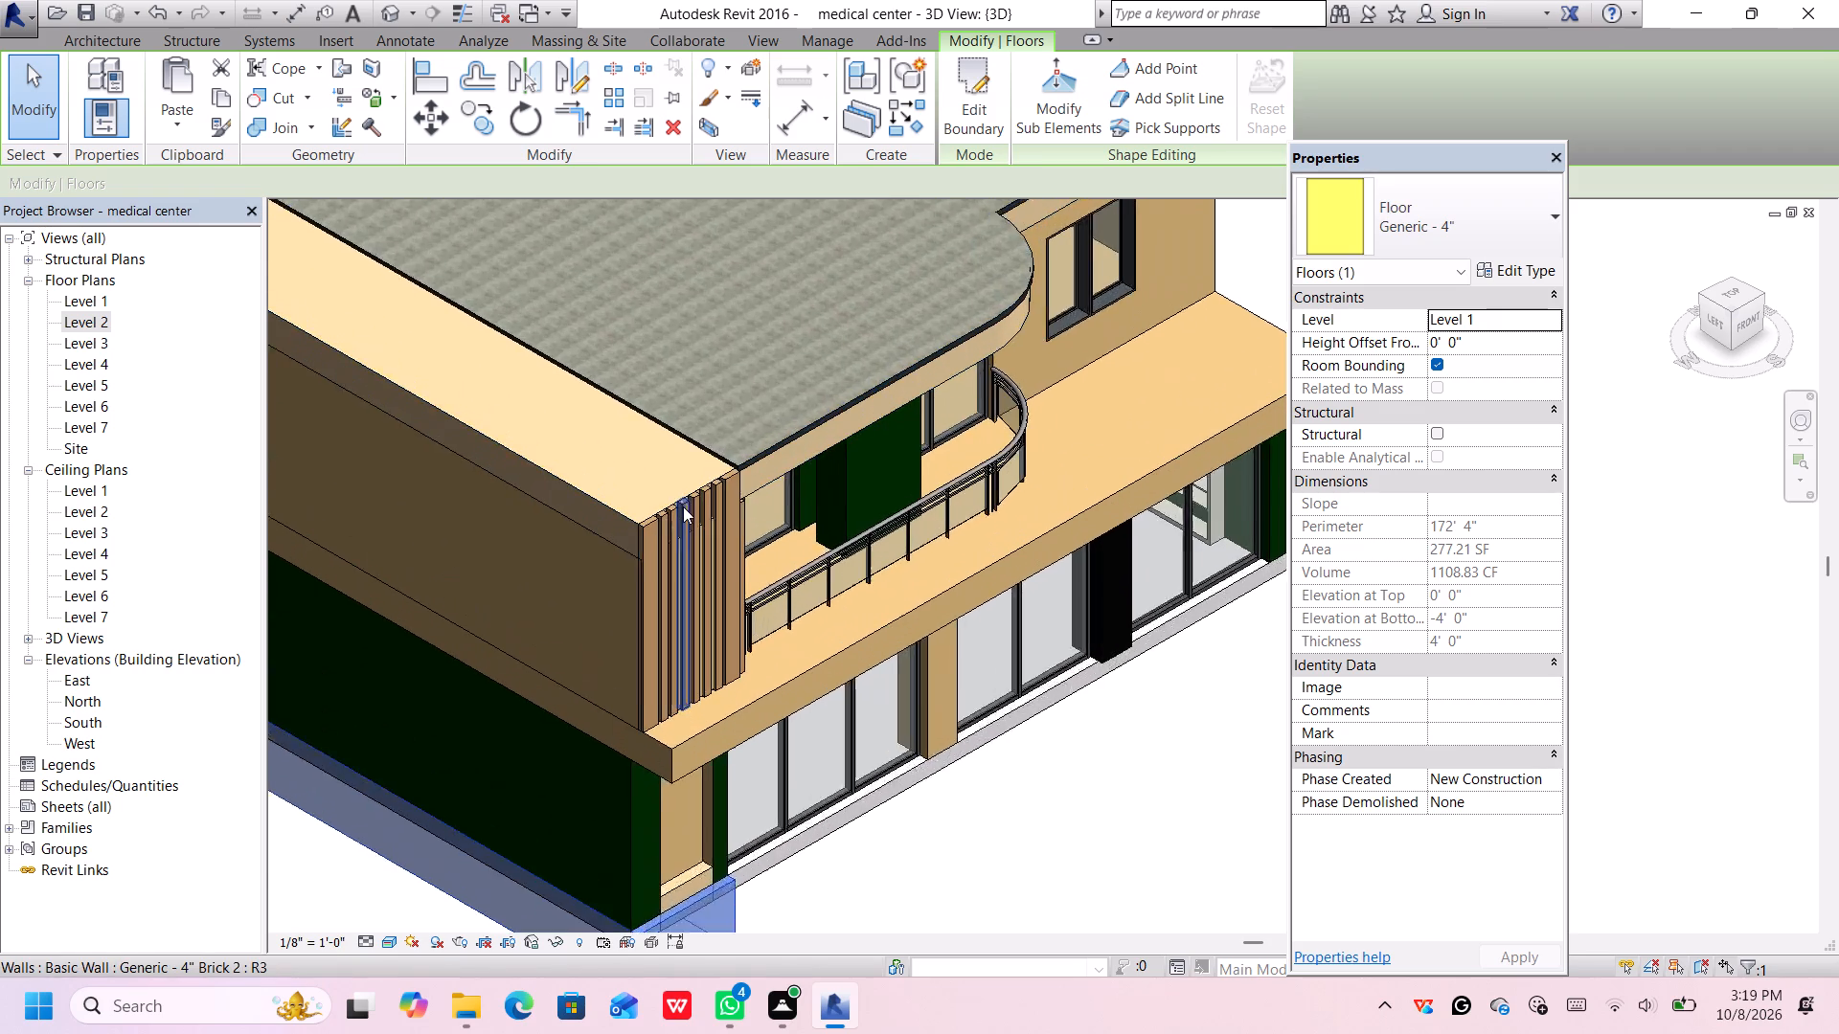
scroll(683, 506, "up", 9)
scroll(656, 498, "down", 6)
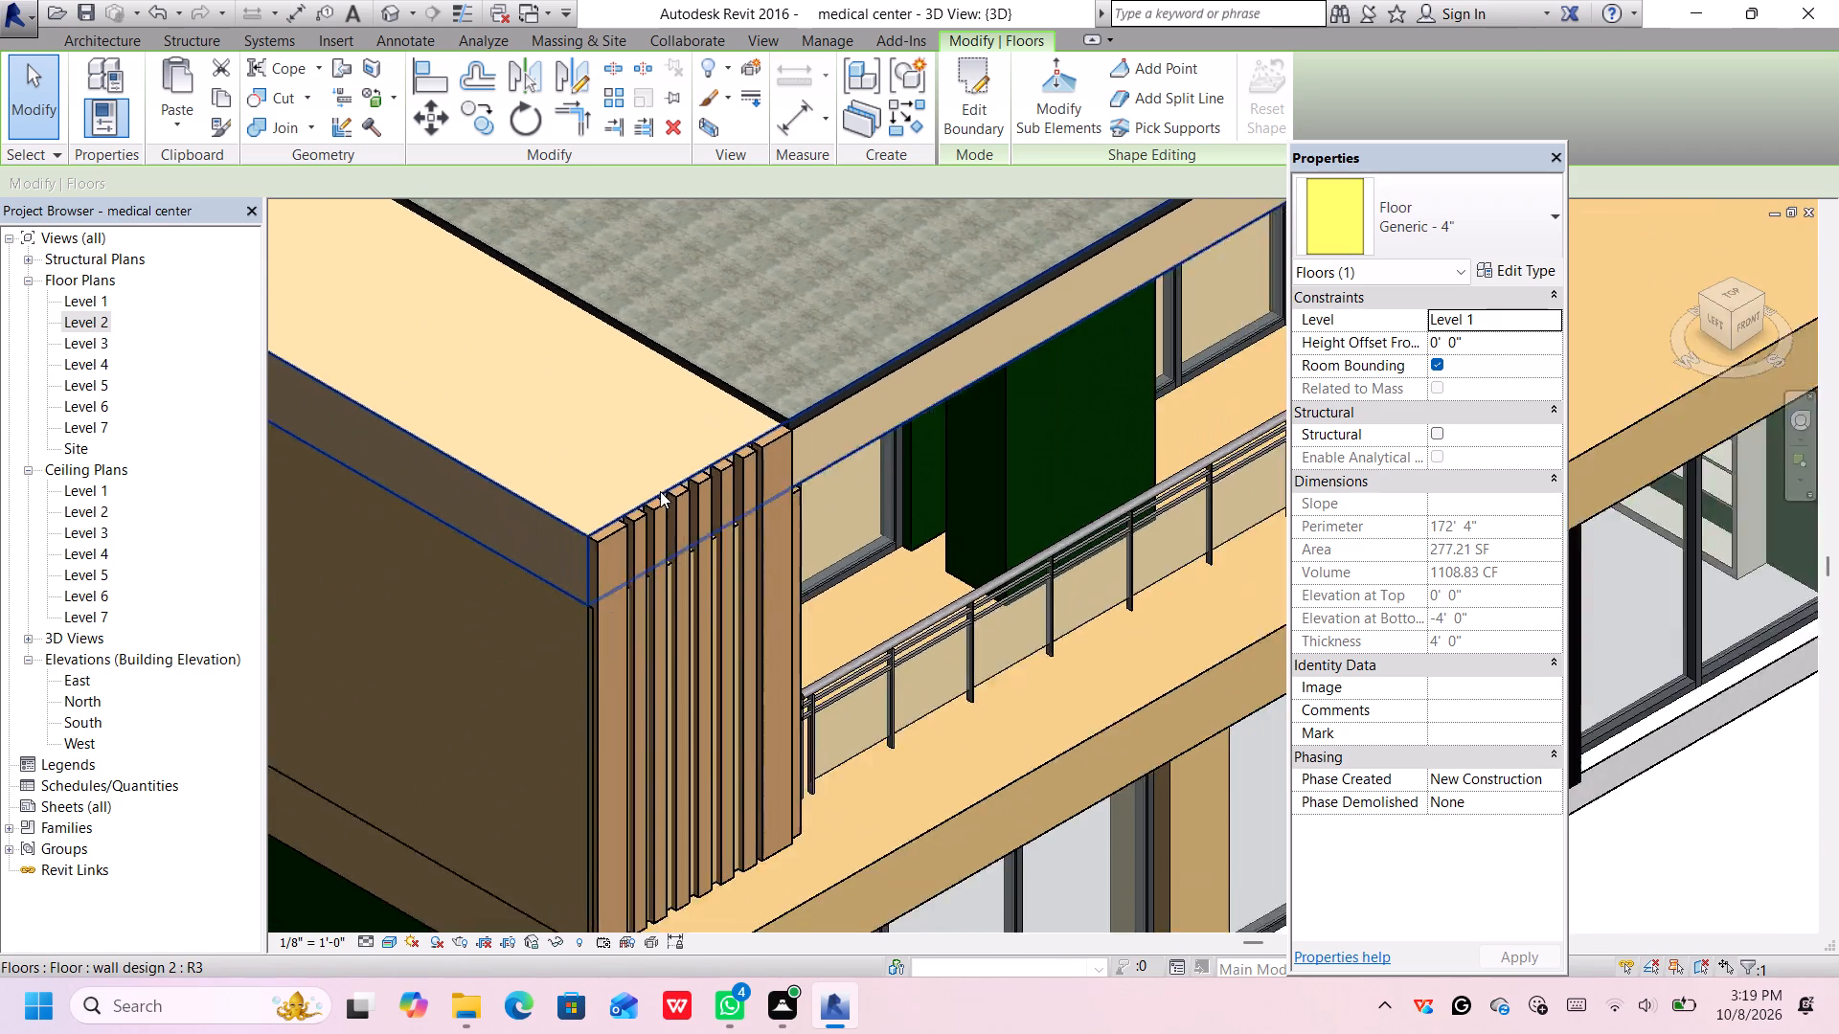
scroll(664, 481, "down", 6)
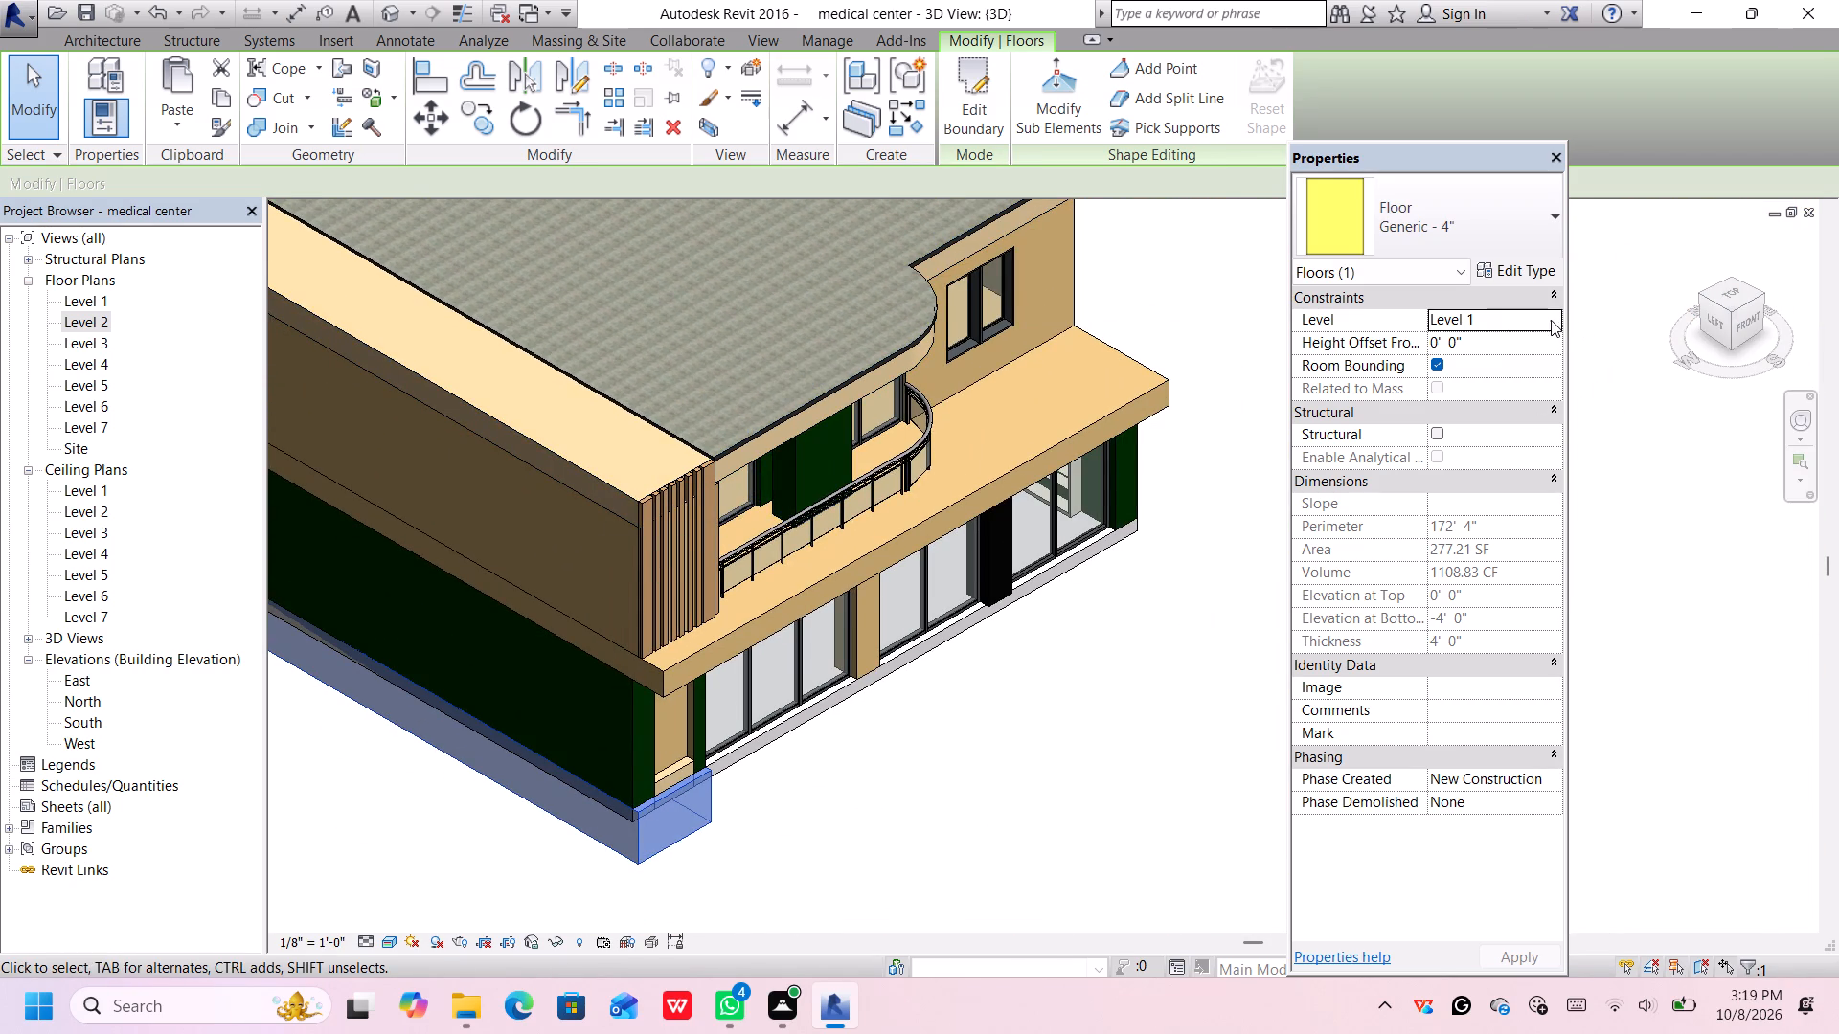
Move the new Generic - 4" floor to Level 3 with a height offset of 3' 0".
left_click(1549, 319)
left_click(1483, 378)
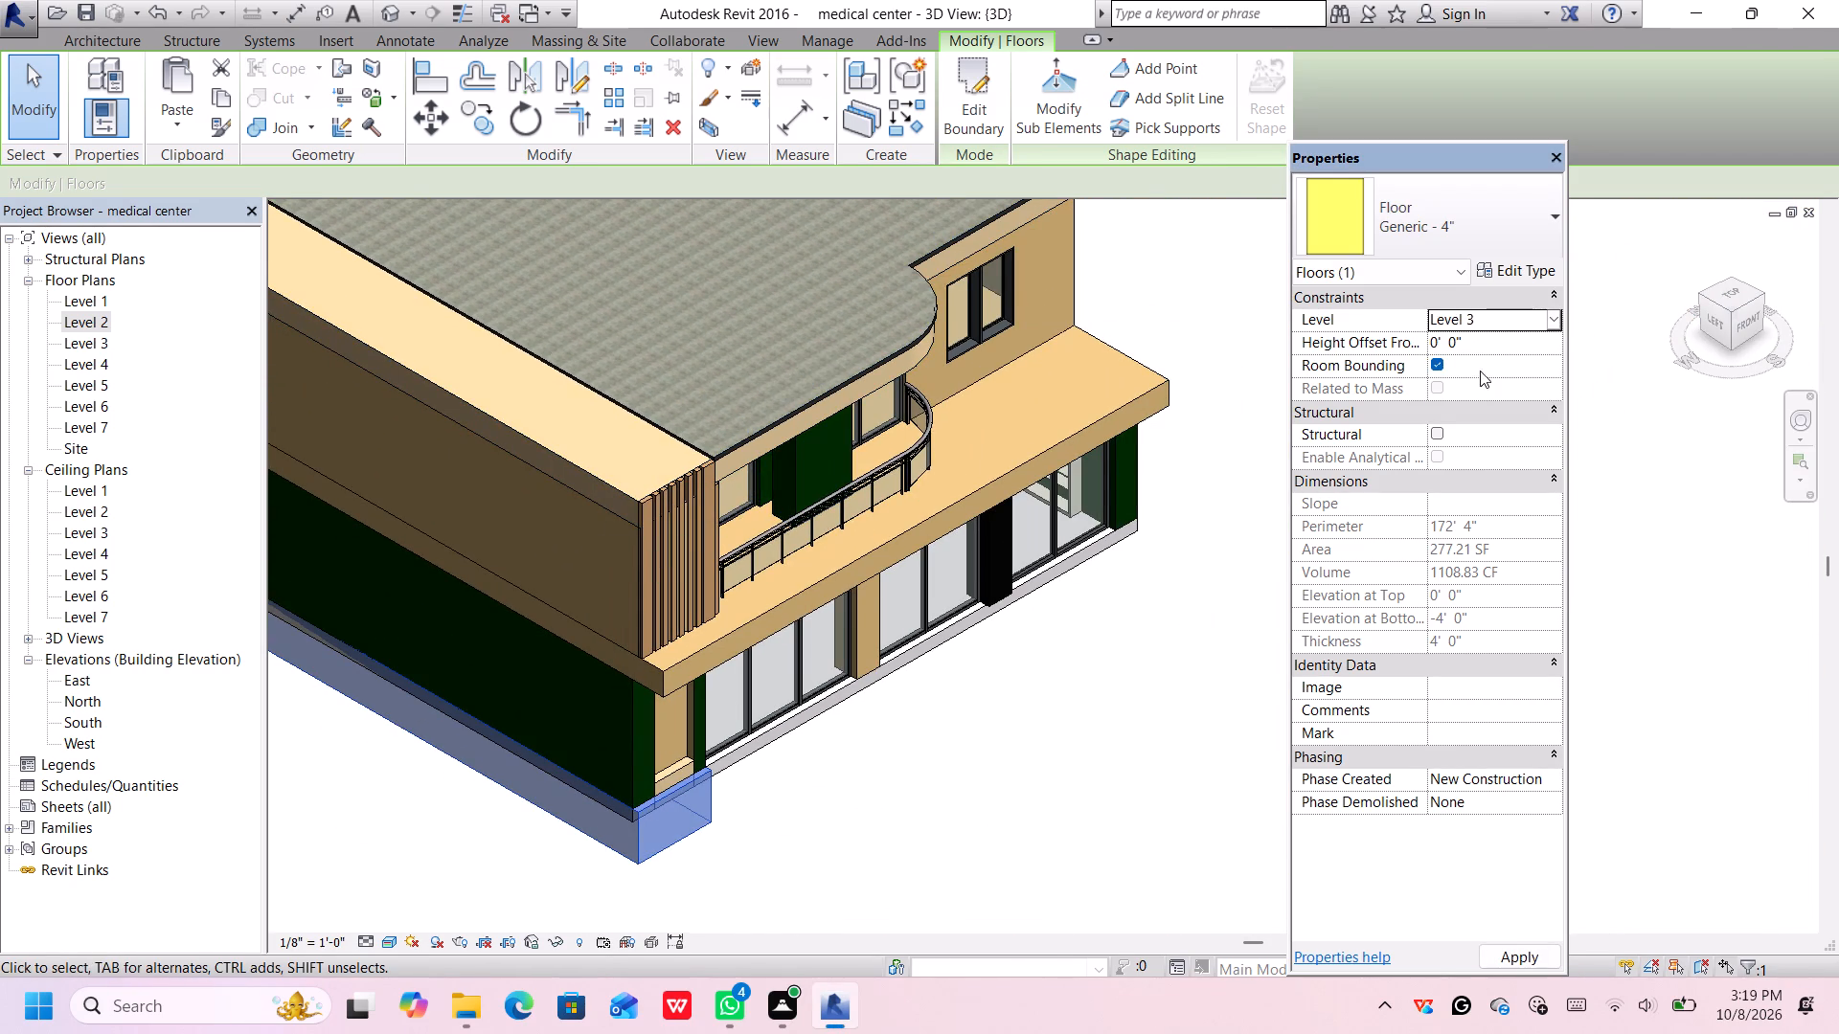
left_click(1486, 348)
key("BackSpace")
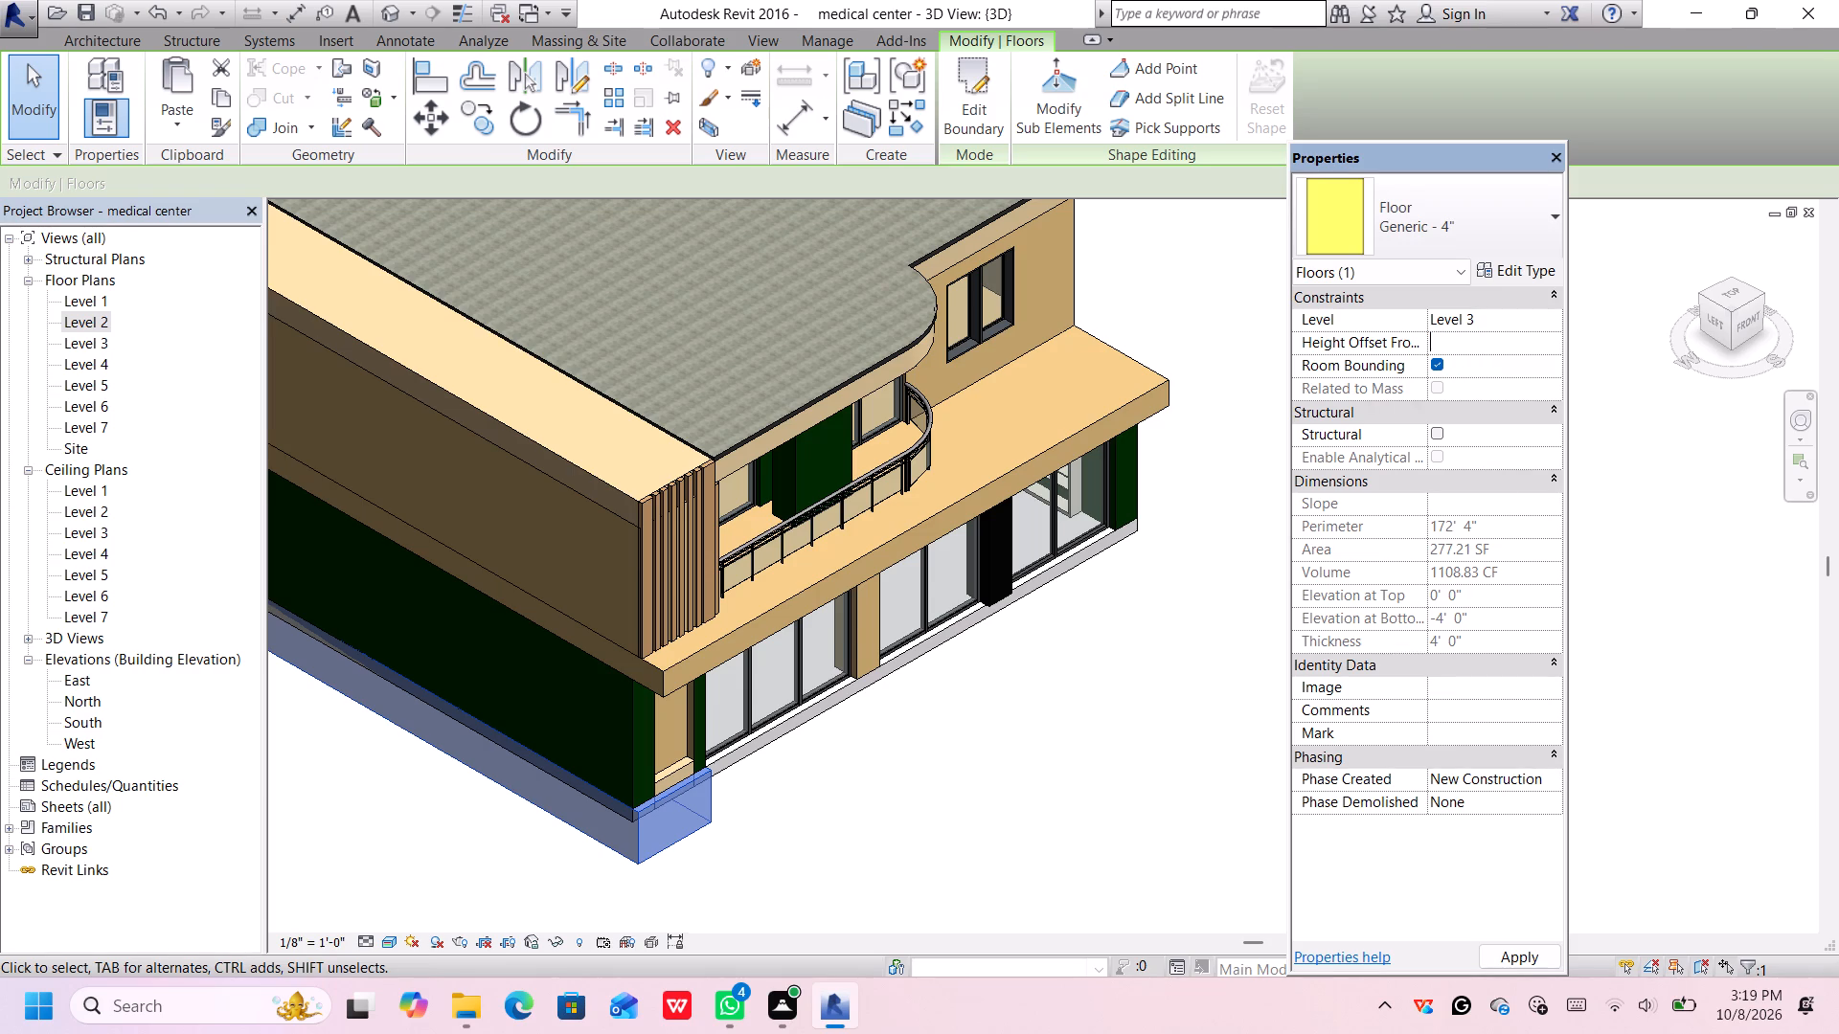
type("3'")
key("Return")
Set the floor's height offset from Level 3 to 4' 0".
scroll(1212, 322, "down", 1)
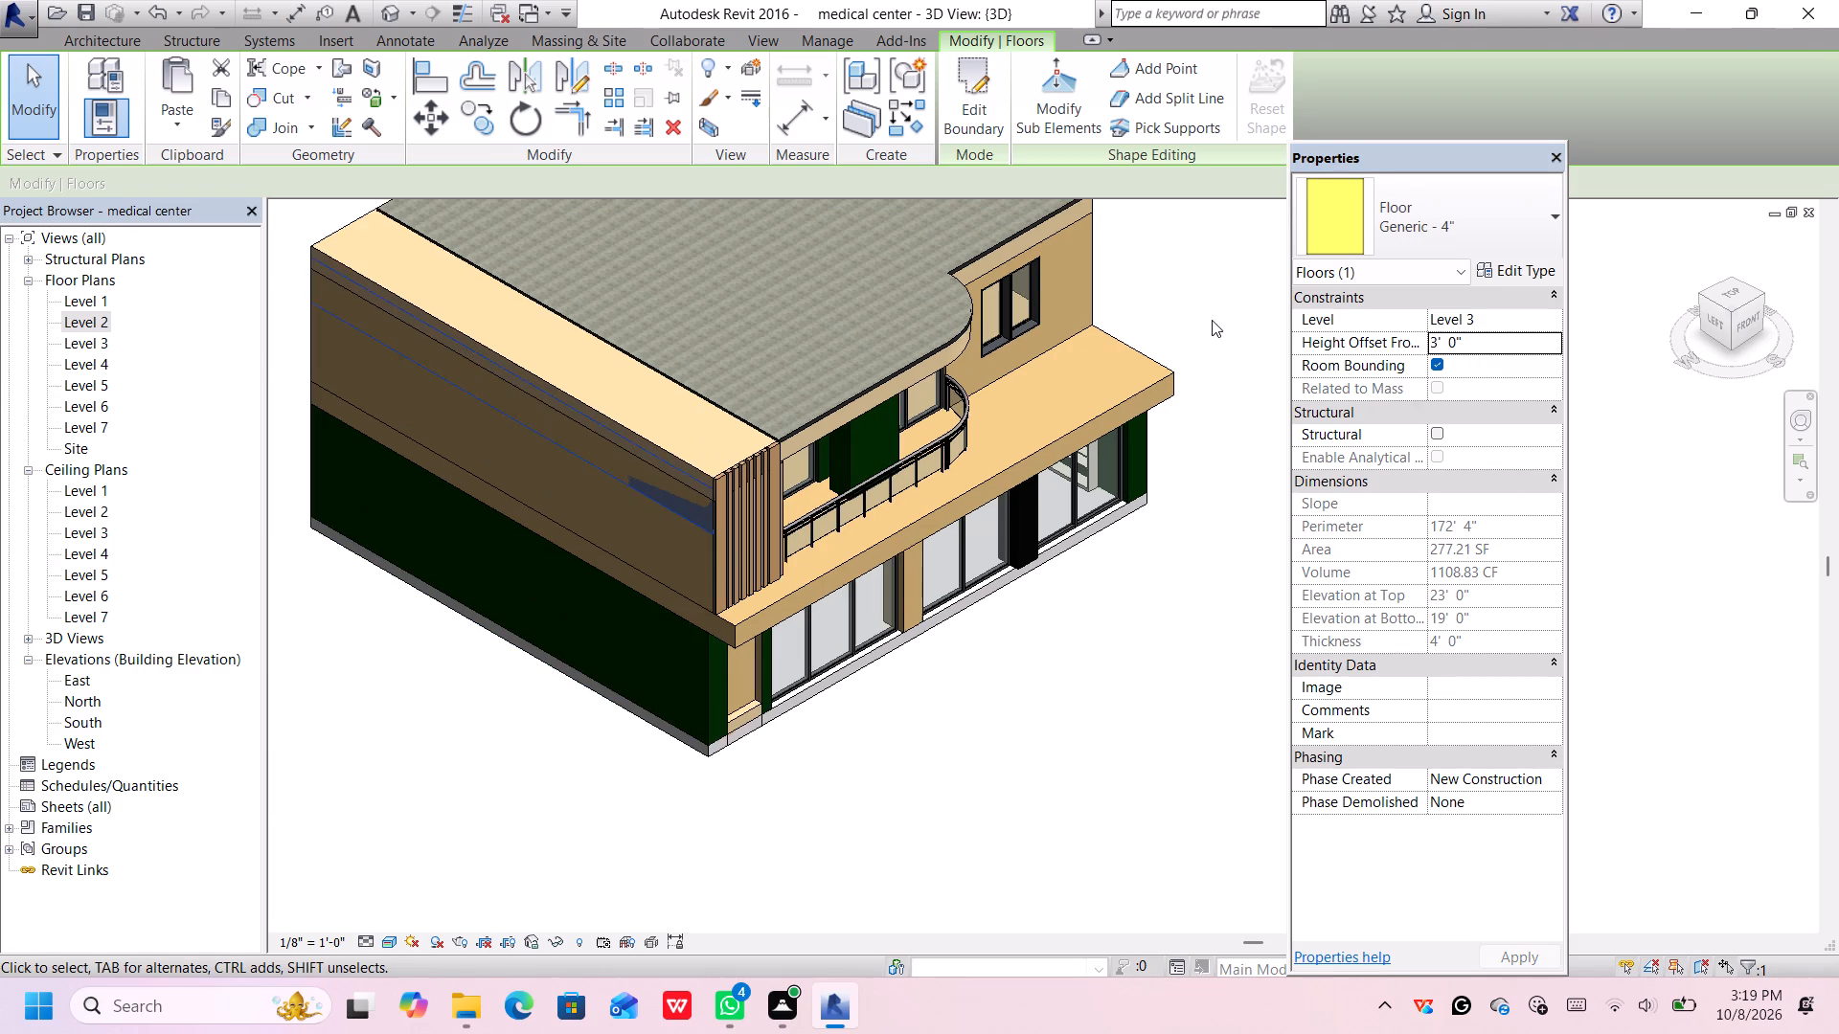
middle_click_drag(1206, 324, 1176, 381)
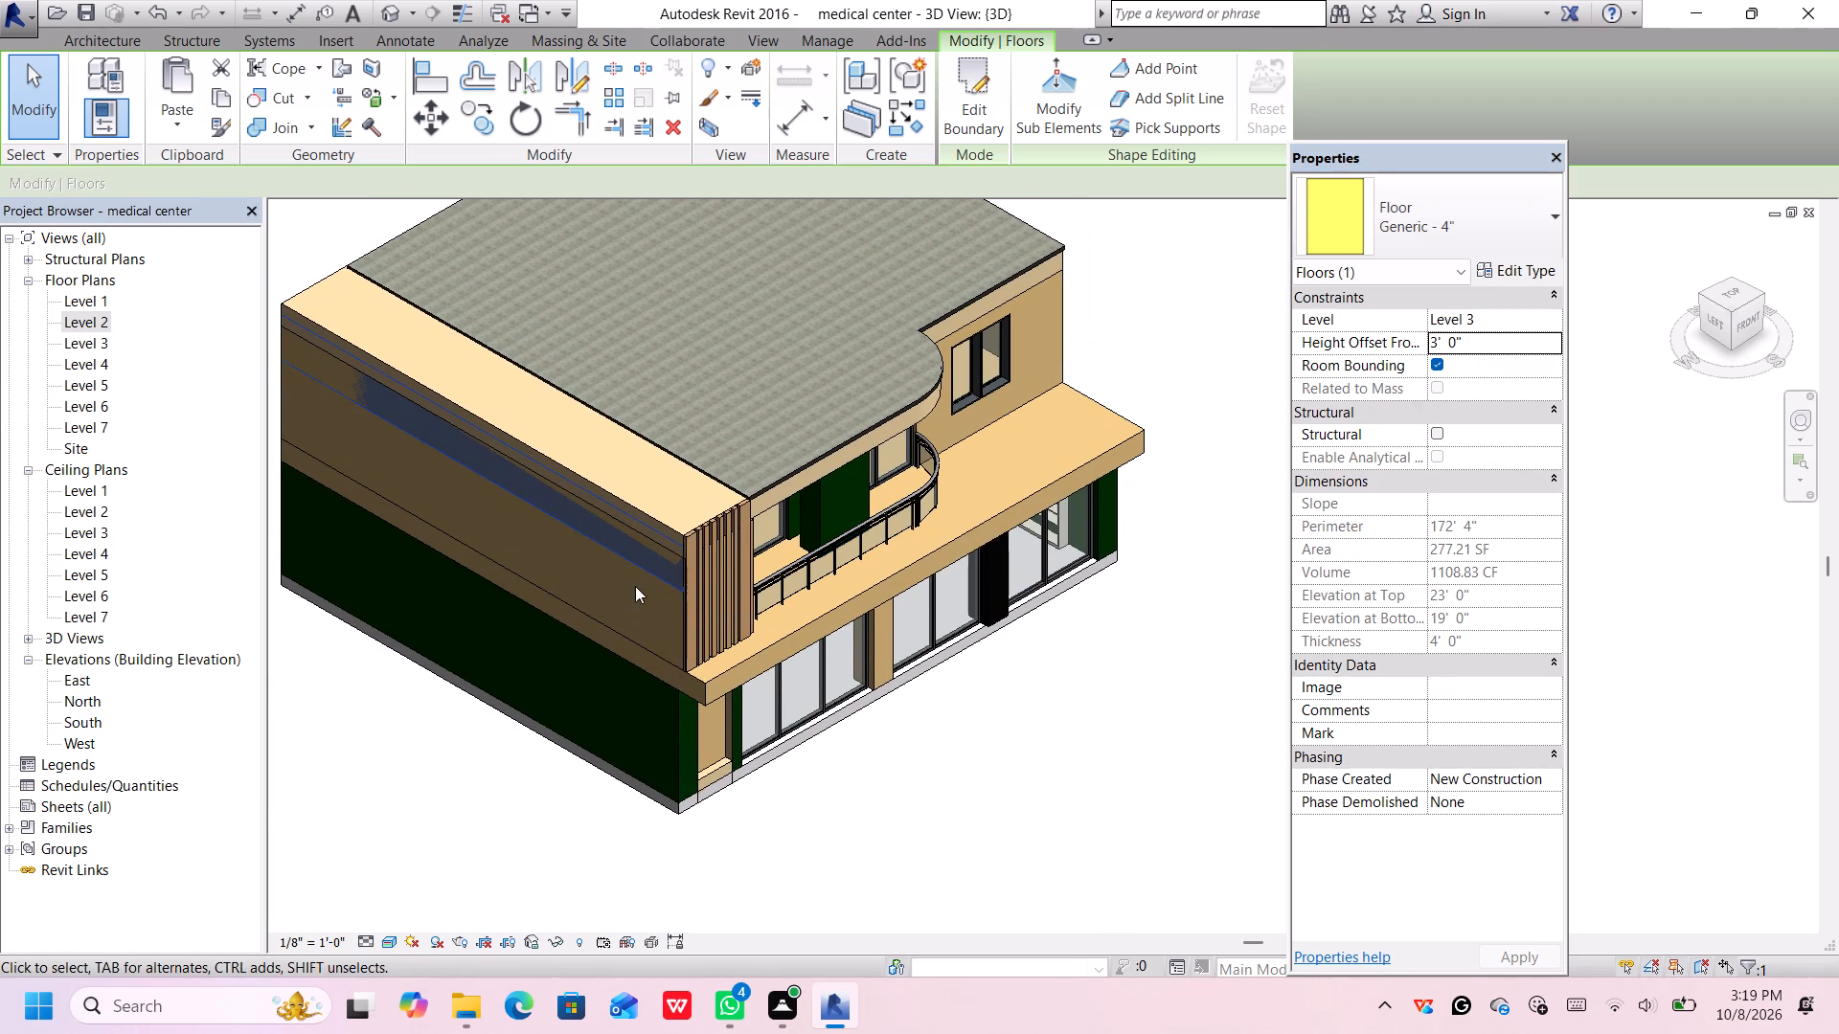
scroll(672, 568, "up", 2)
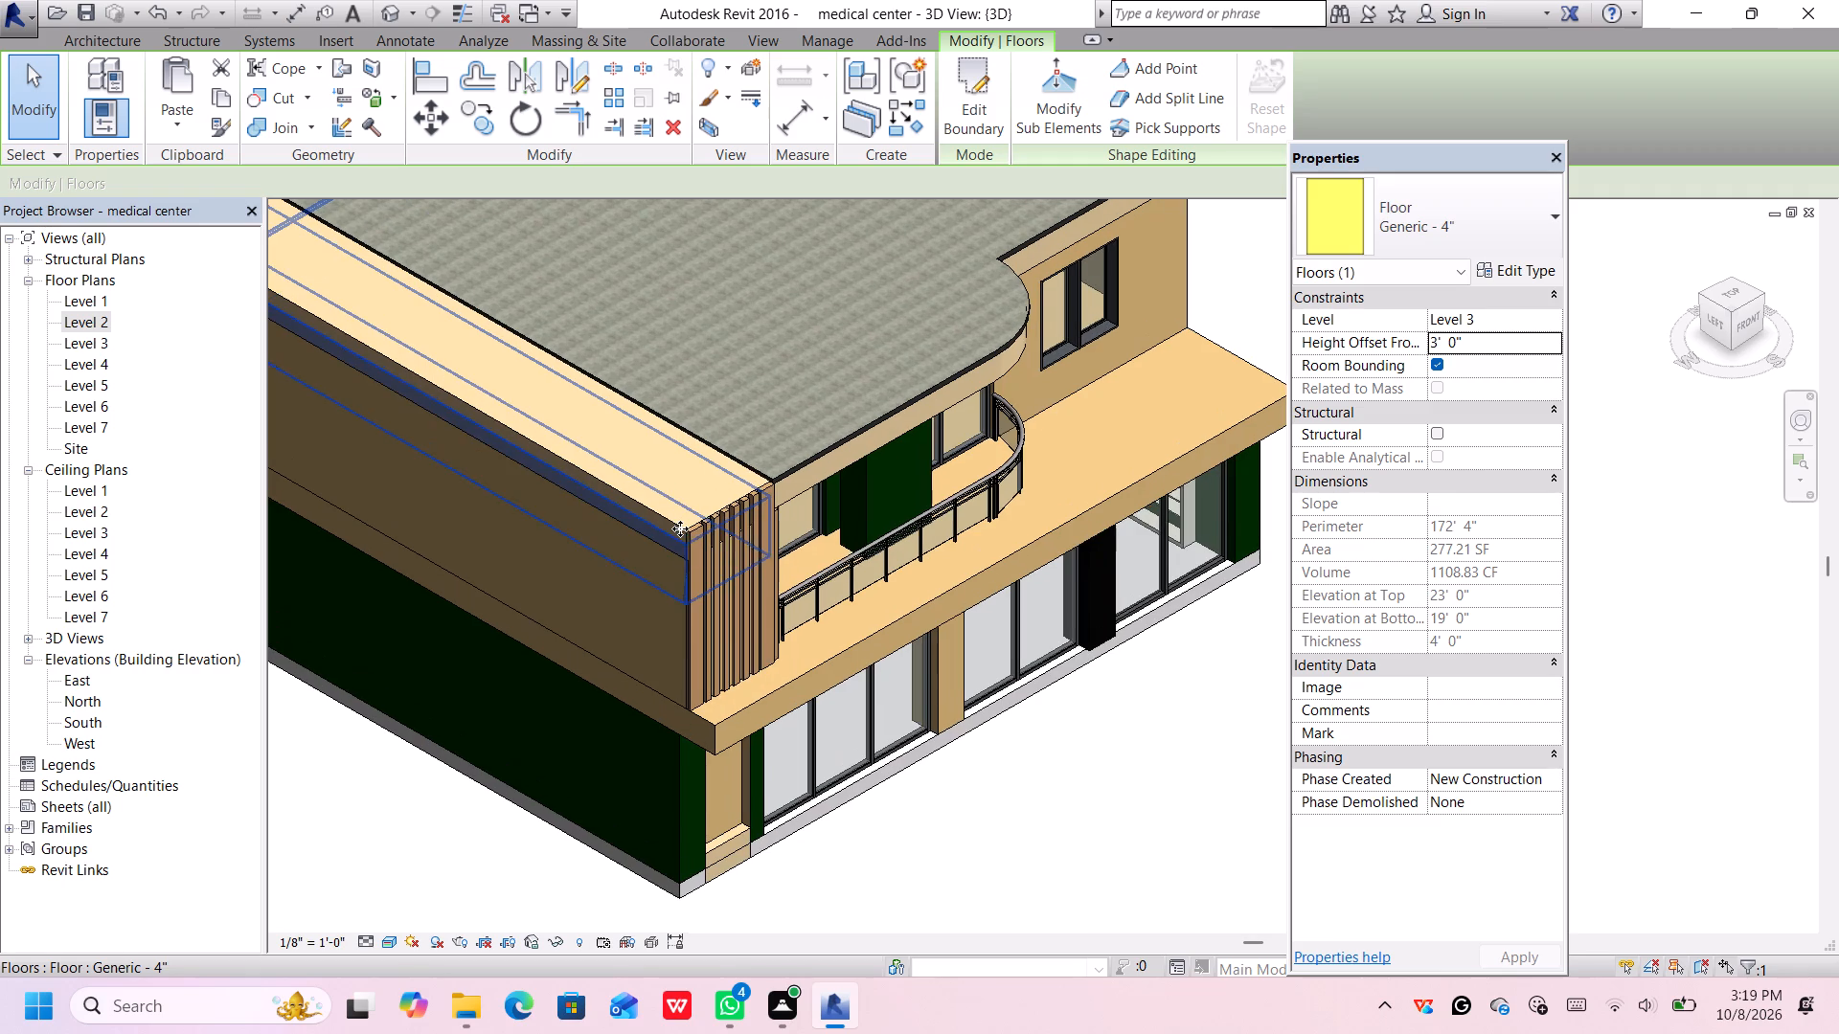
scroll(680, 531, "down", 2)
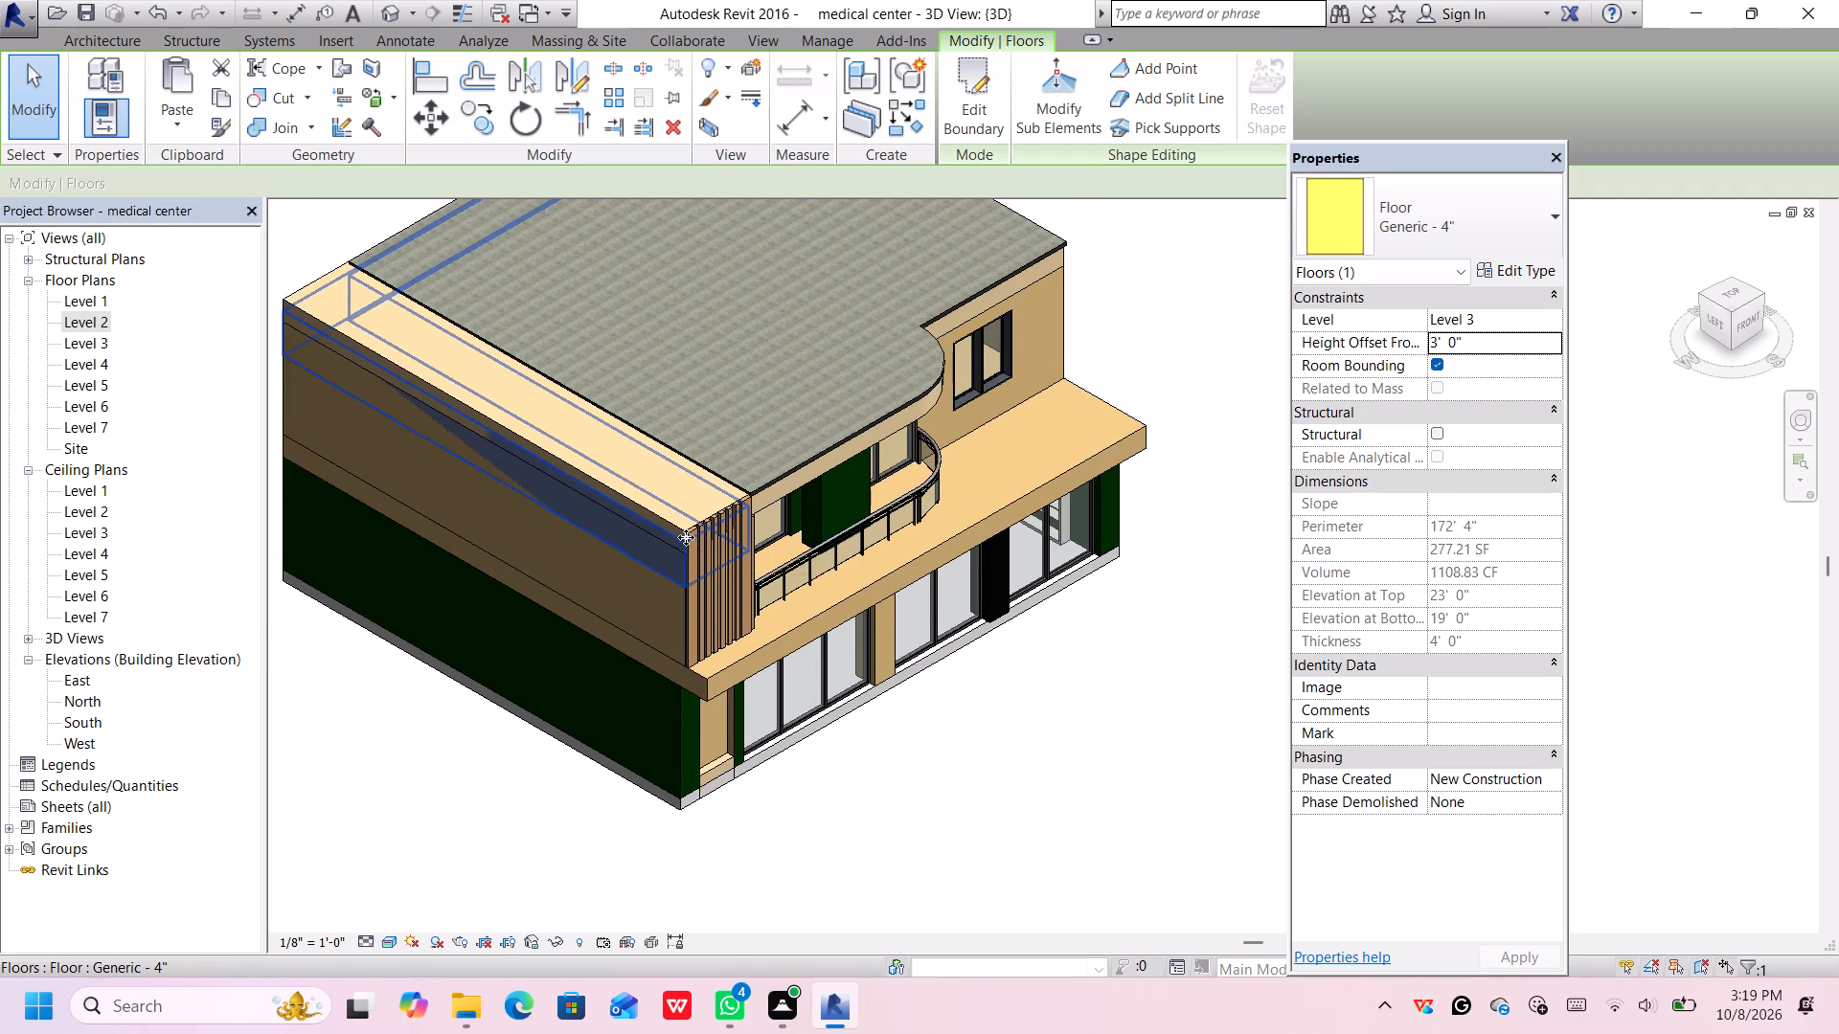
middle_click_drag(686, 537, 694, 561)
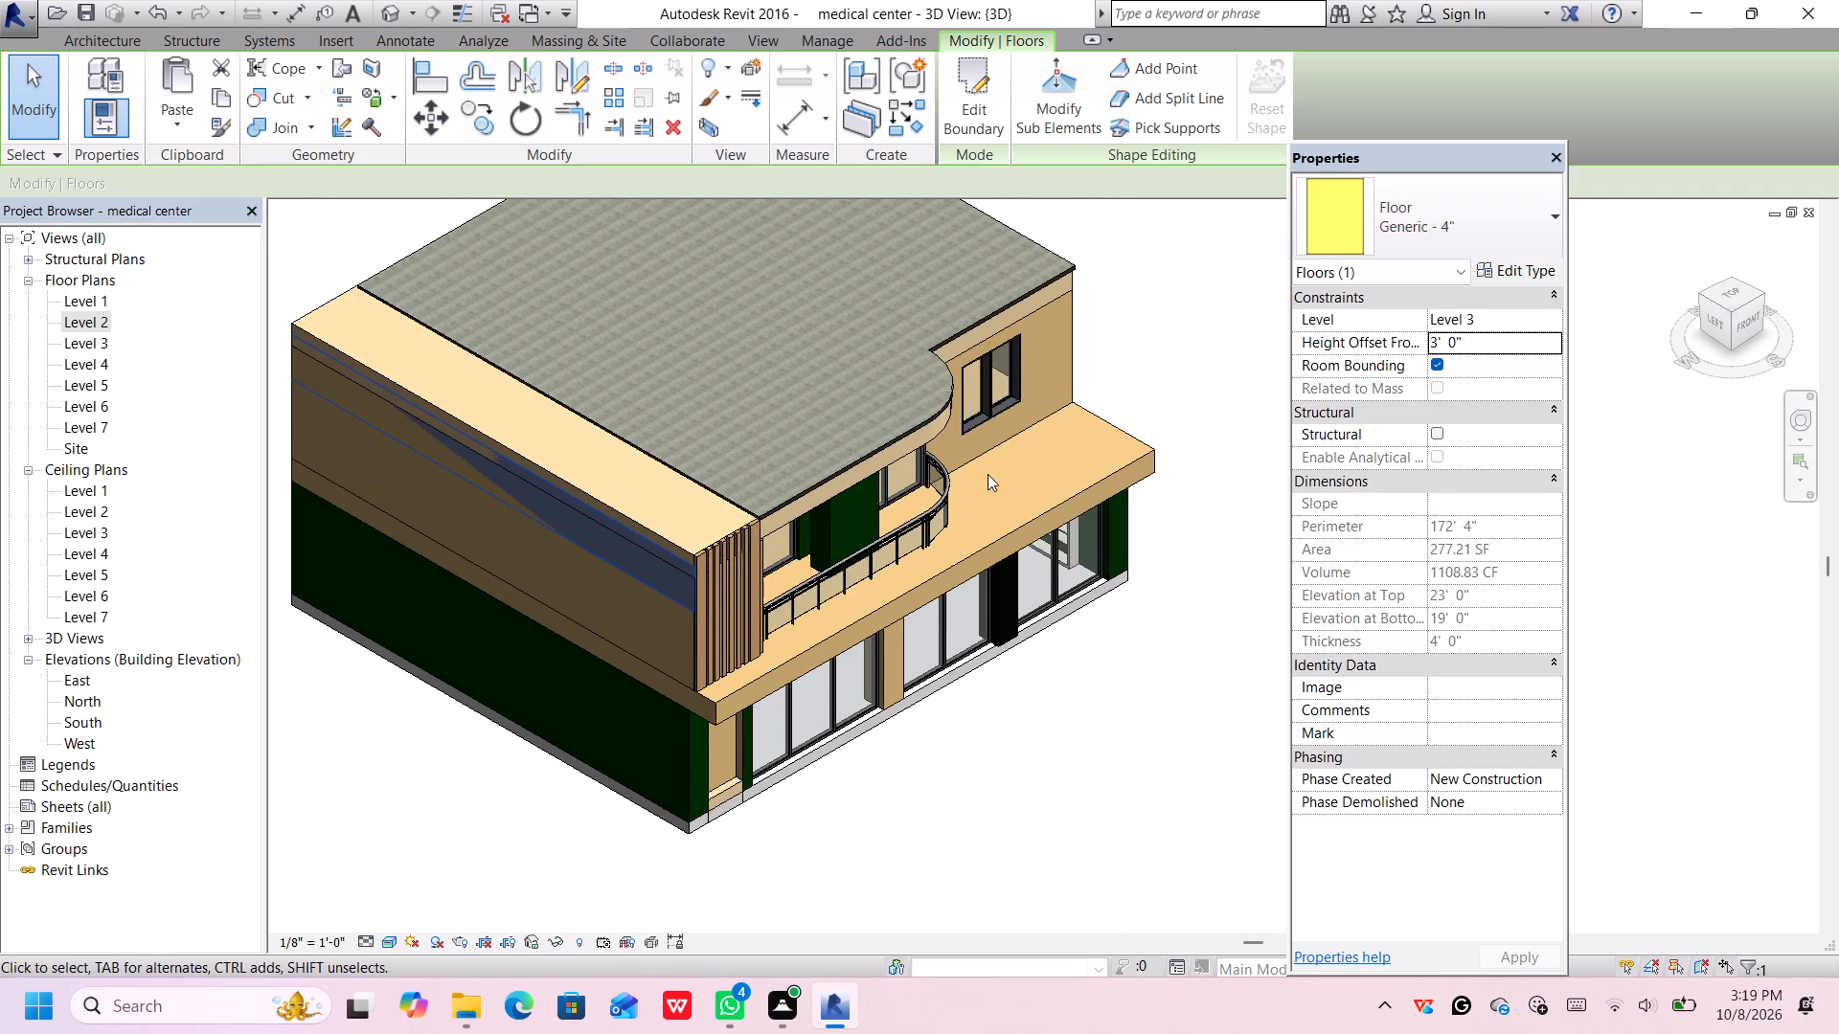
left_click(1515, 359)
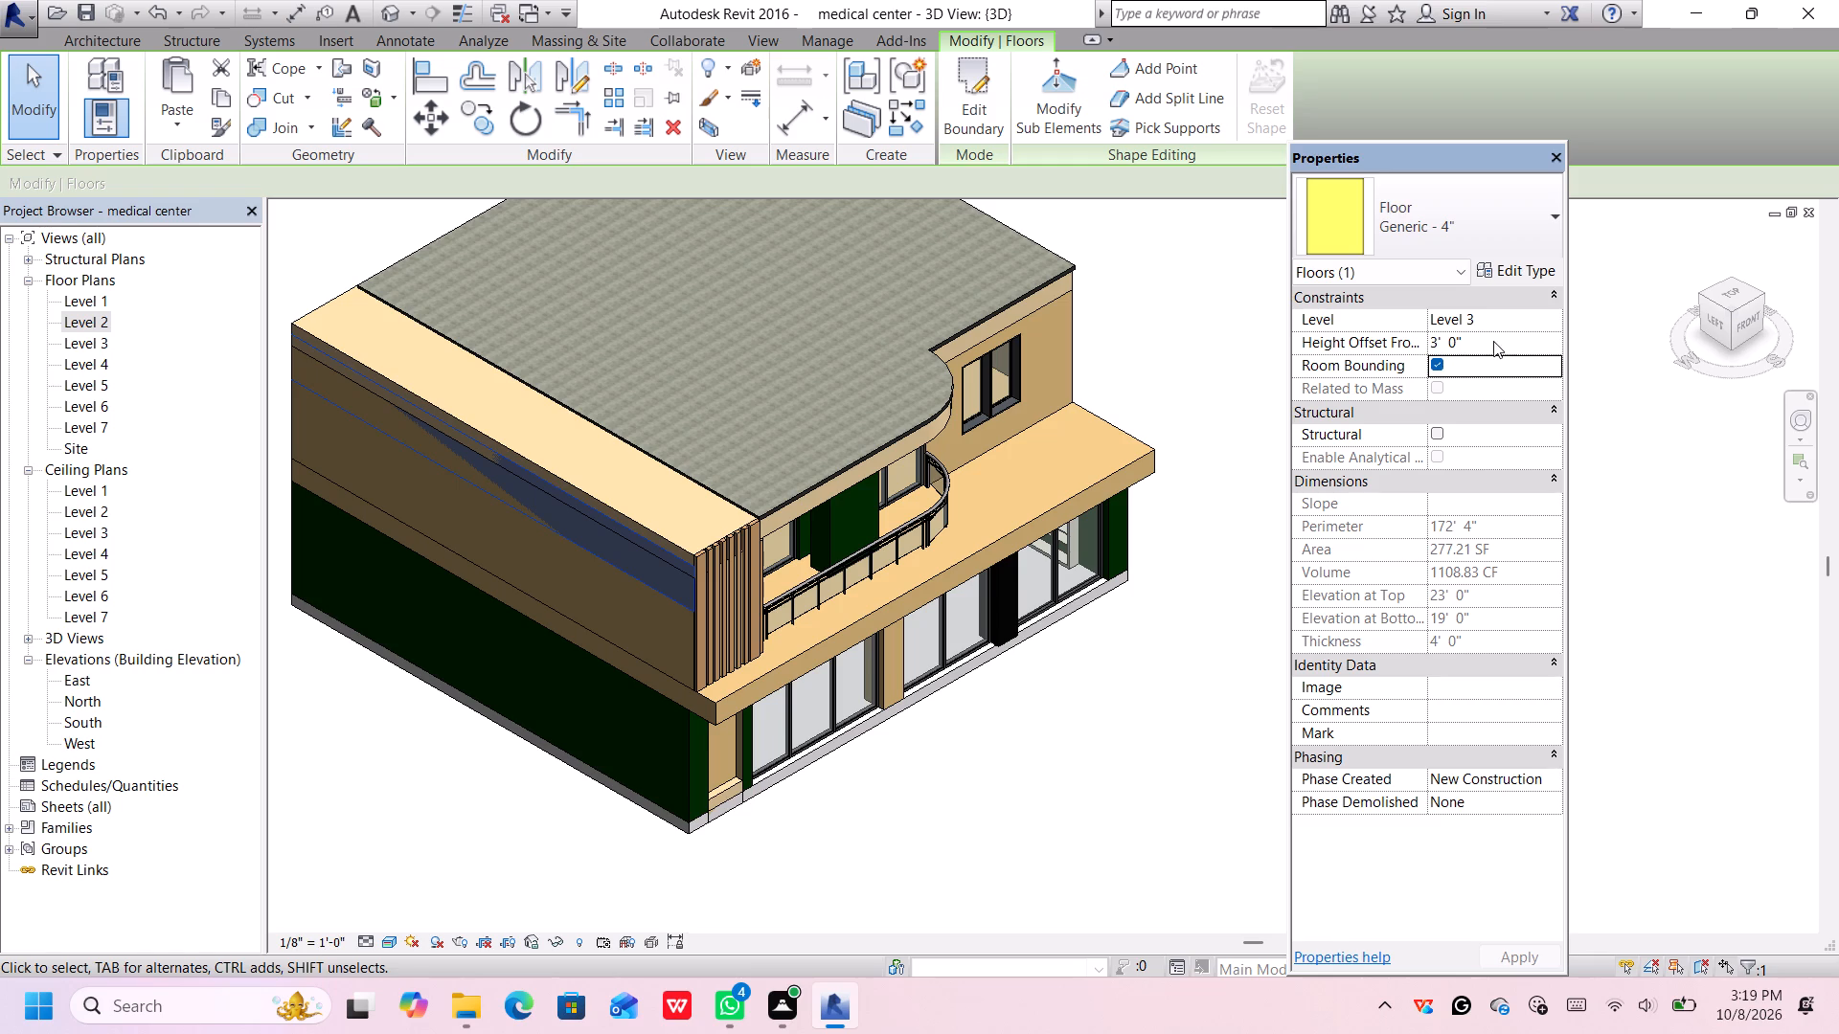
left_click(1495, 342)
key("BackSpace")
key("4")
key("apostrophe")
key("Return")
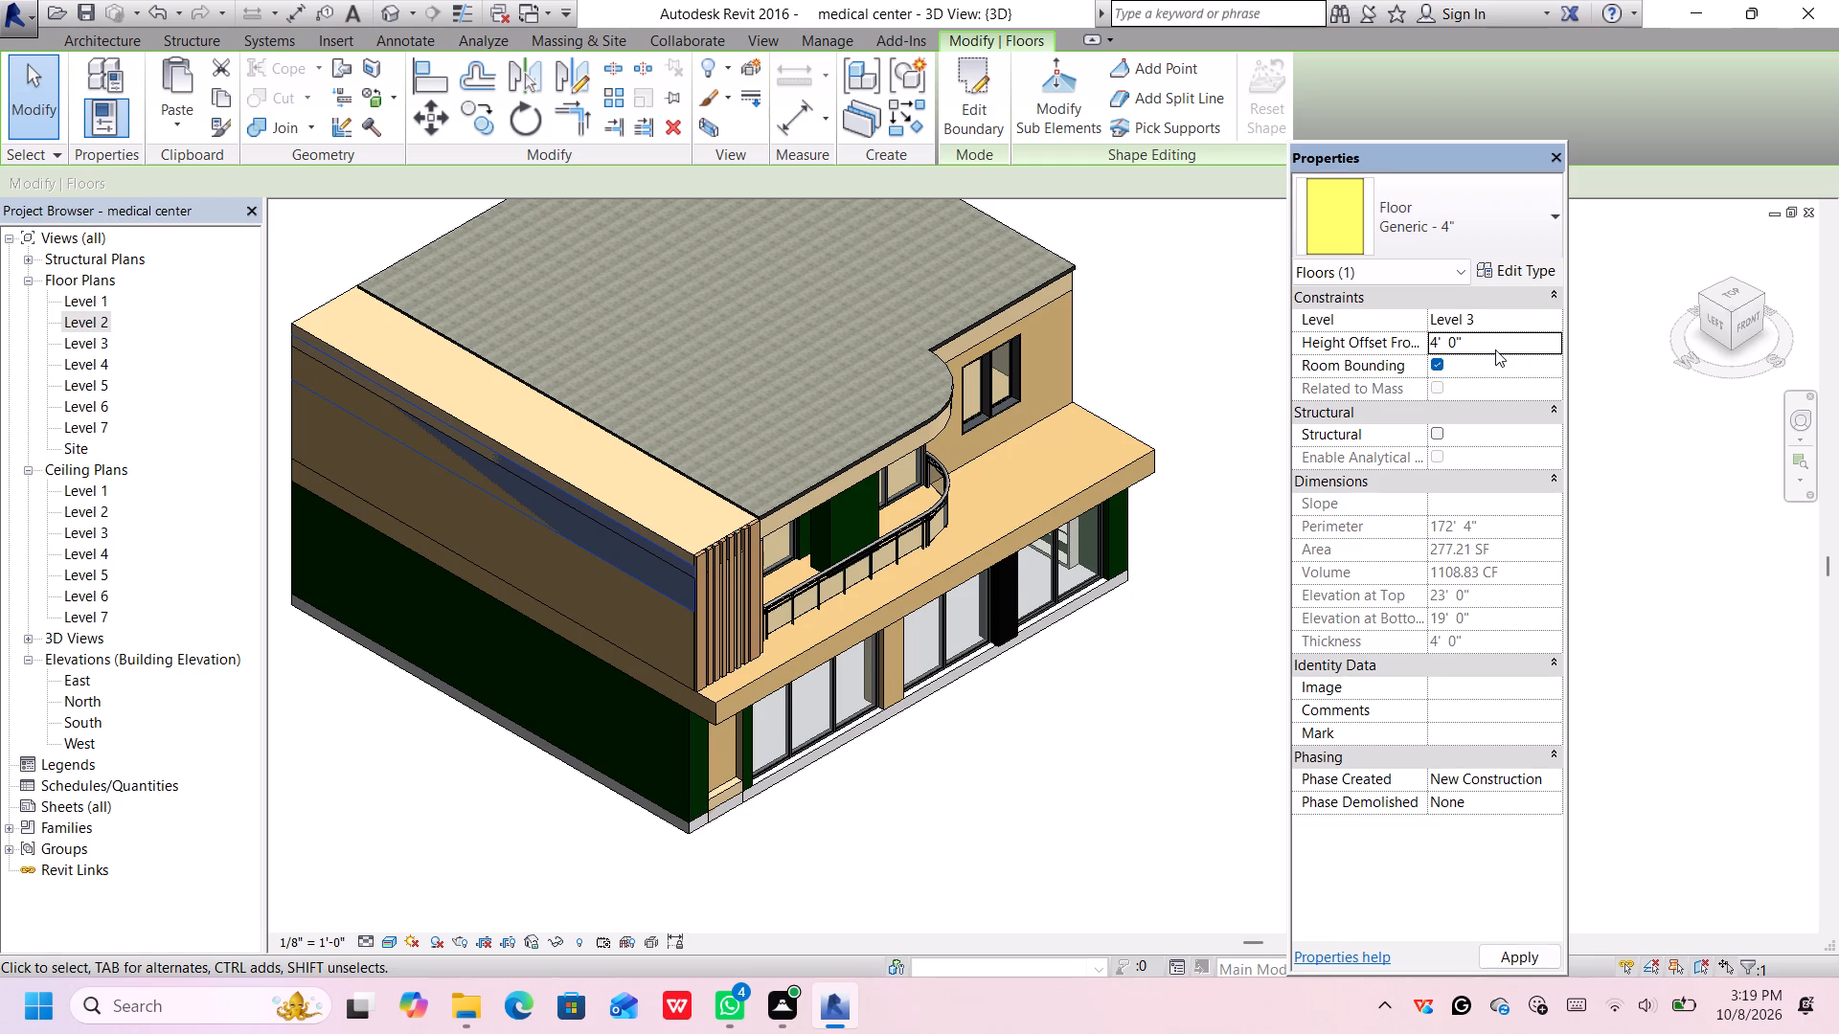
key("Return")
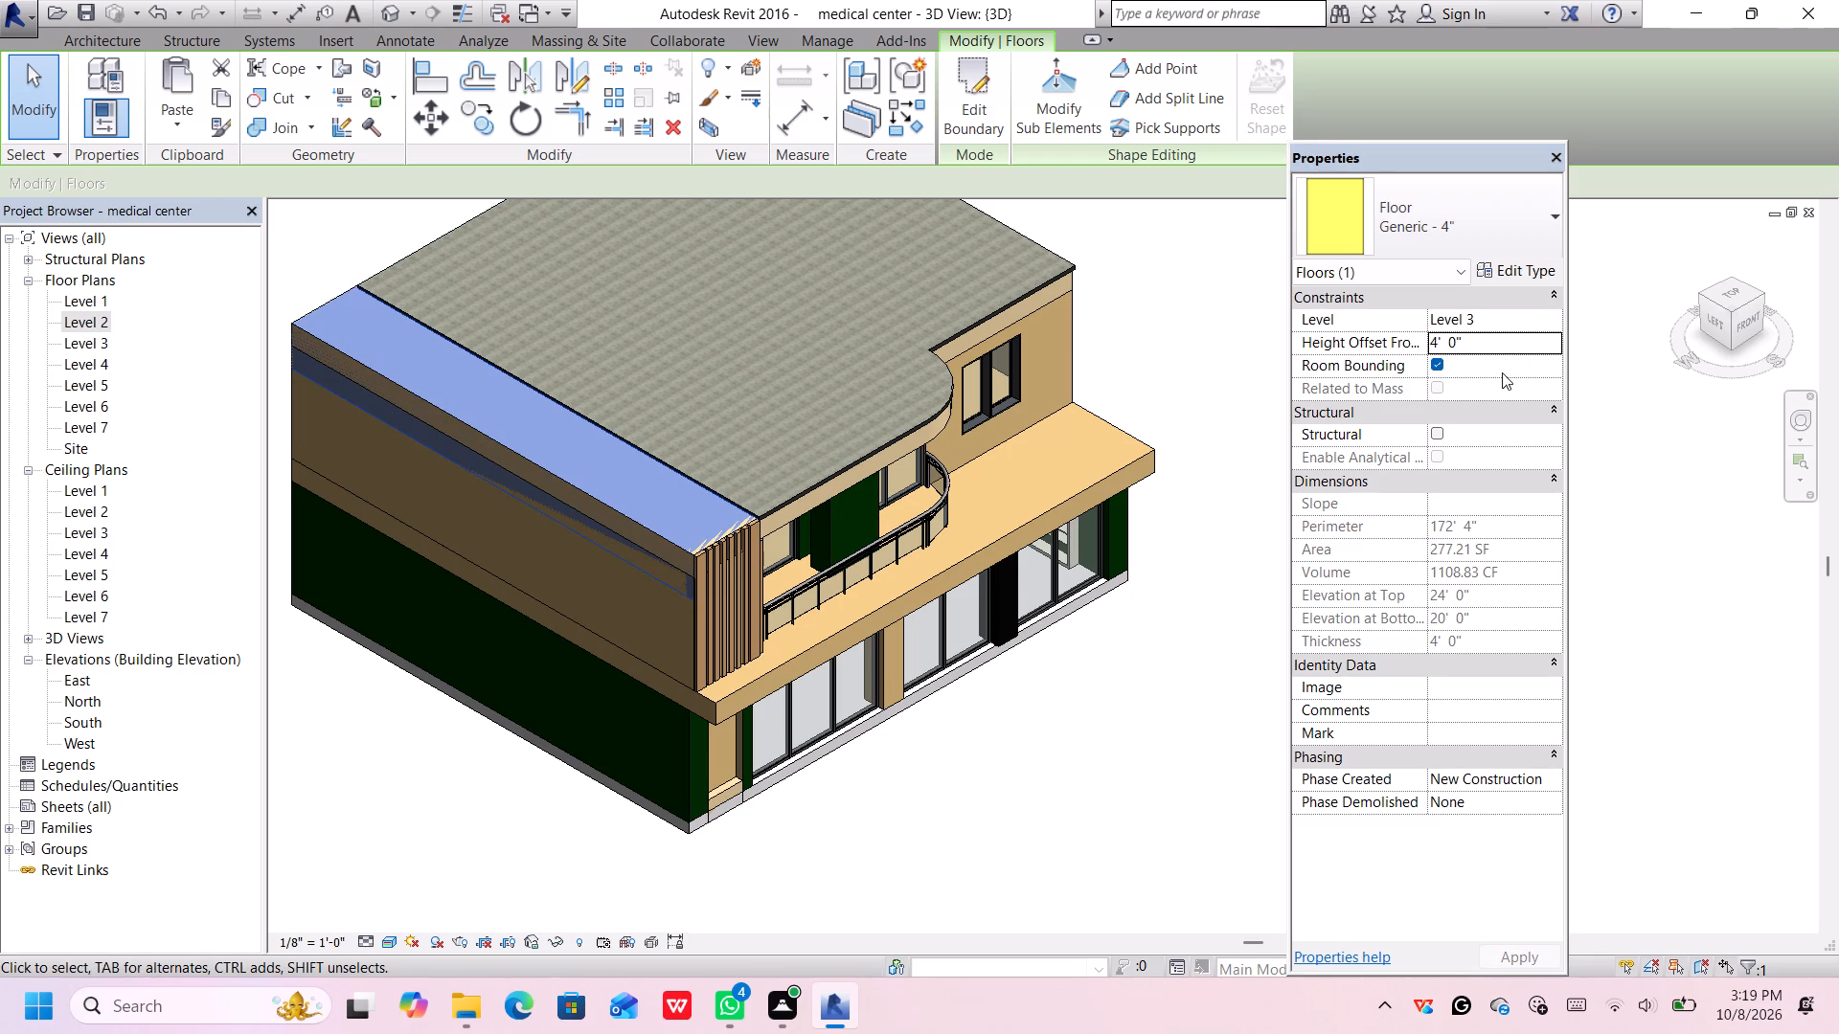
Set the floor's height offset from Level 3 to 4' 3".
left_click(1457, 338)
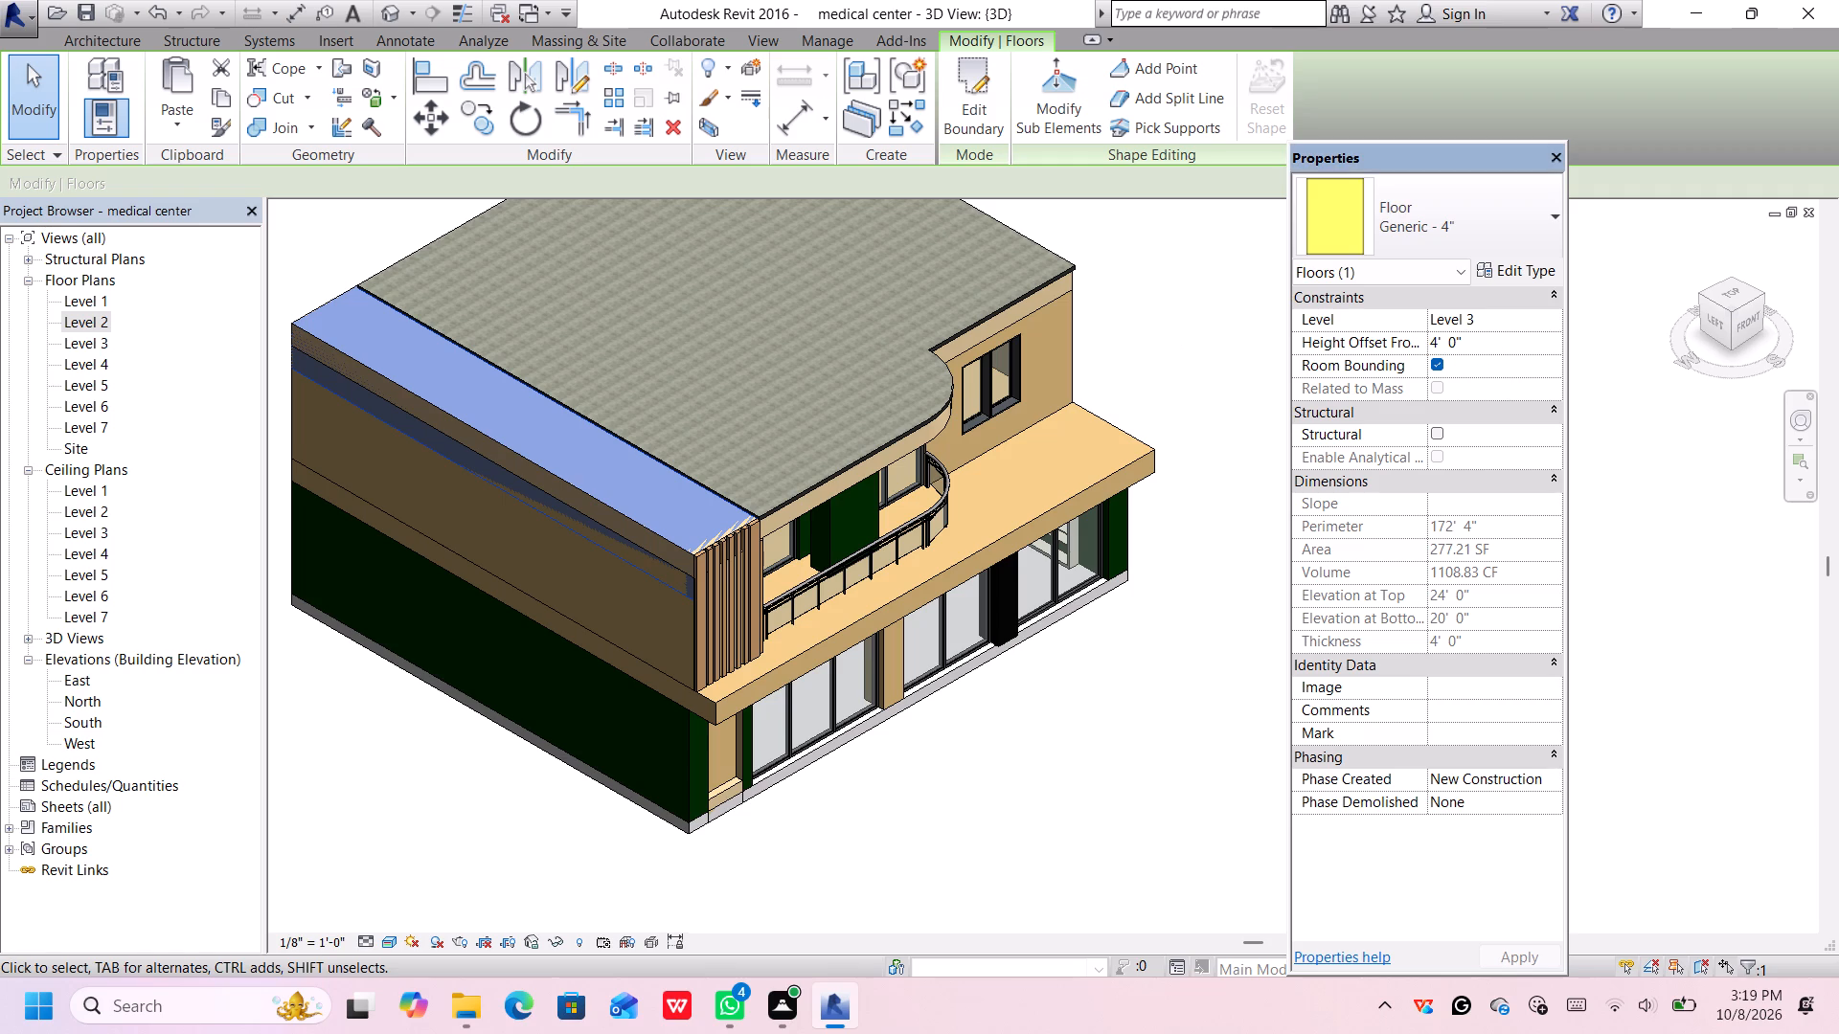
key("BackSpace")
key("3")
key("Return")
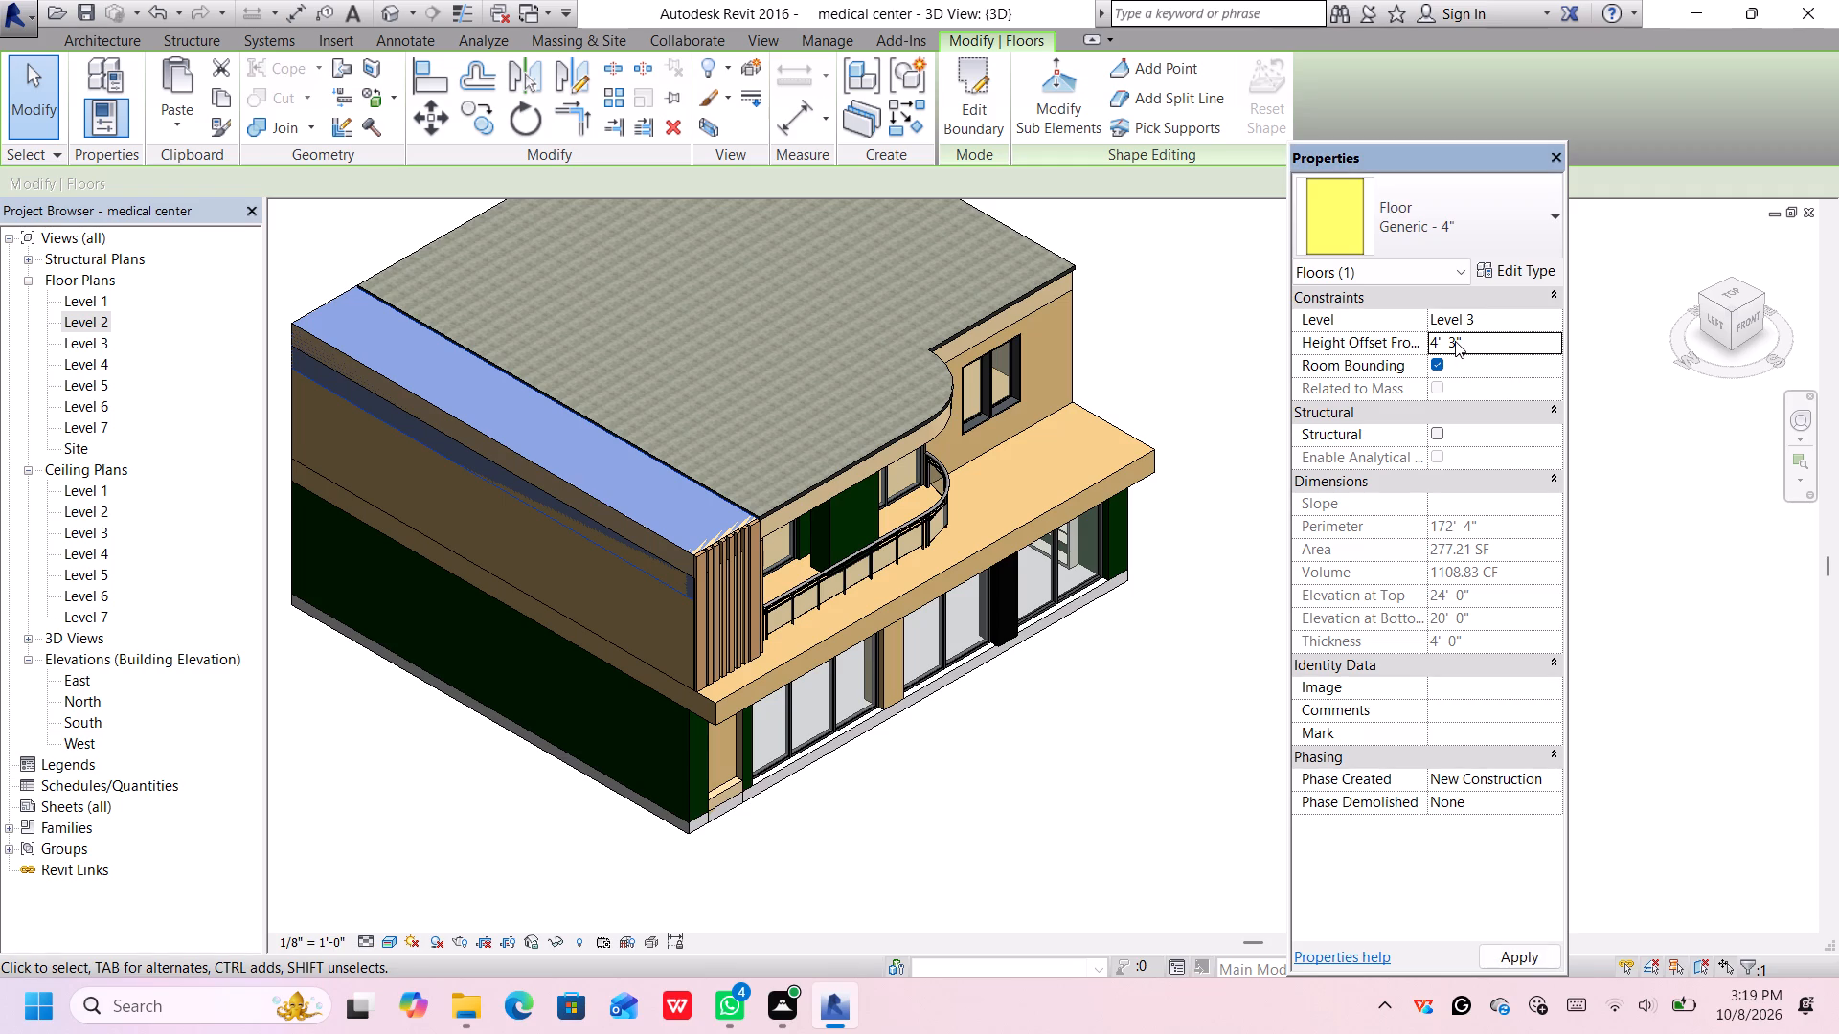
Set the Parking Stripe structure layer of the Generic - 4" floor type to a thickness of 4".
scroll(712, 573, "up", 6)
scroll(839, 472, "down", 8)
middle_click_drag(1232, 307, 1202, 359)
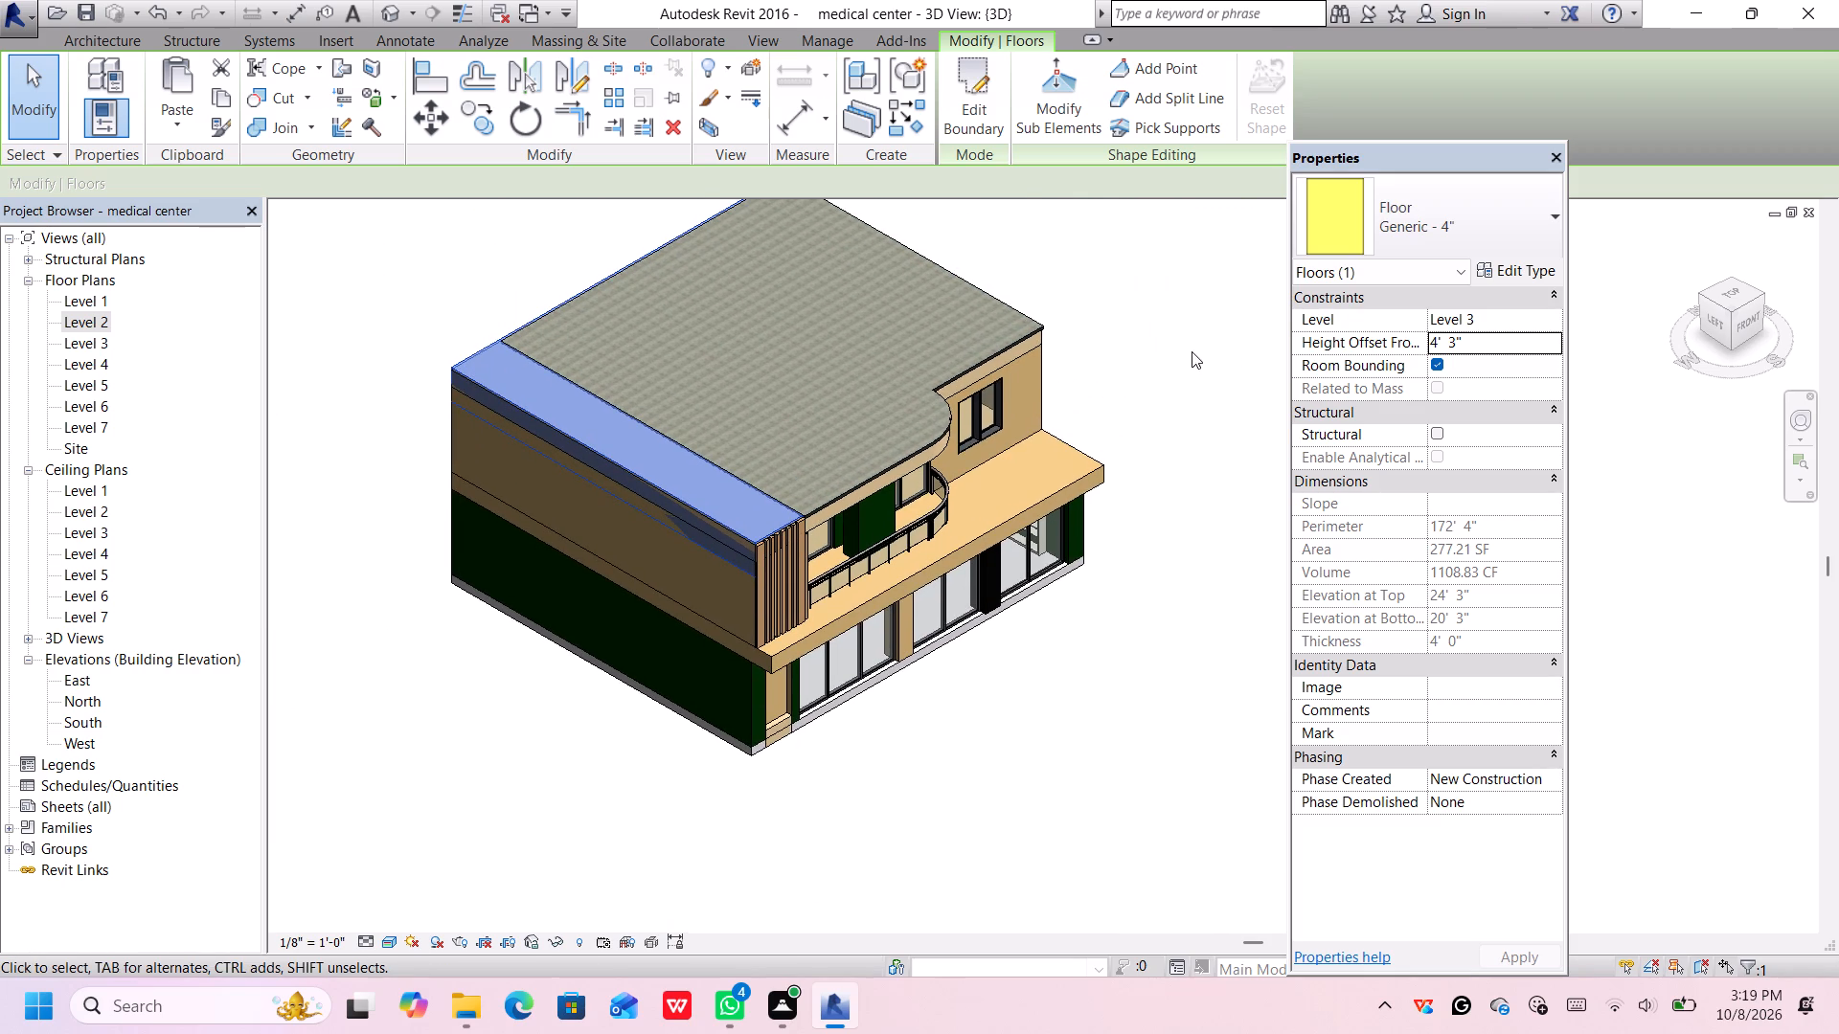
left_click(1429, 242)
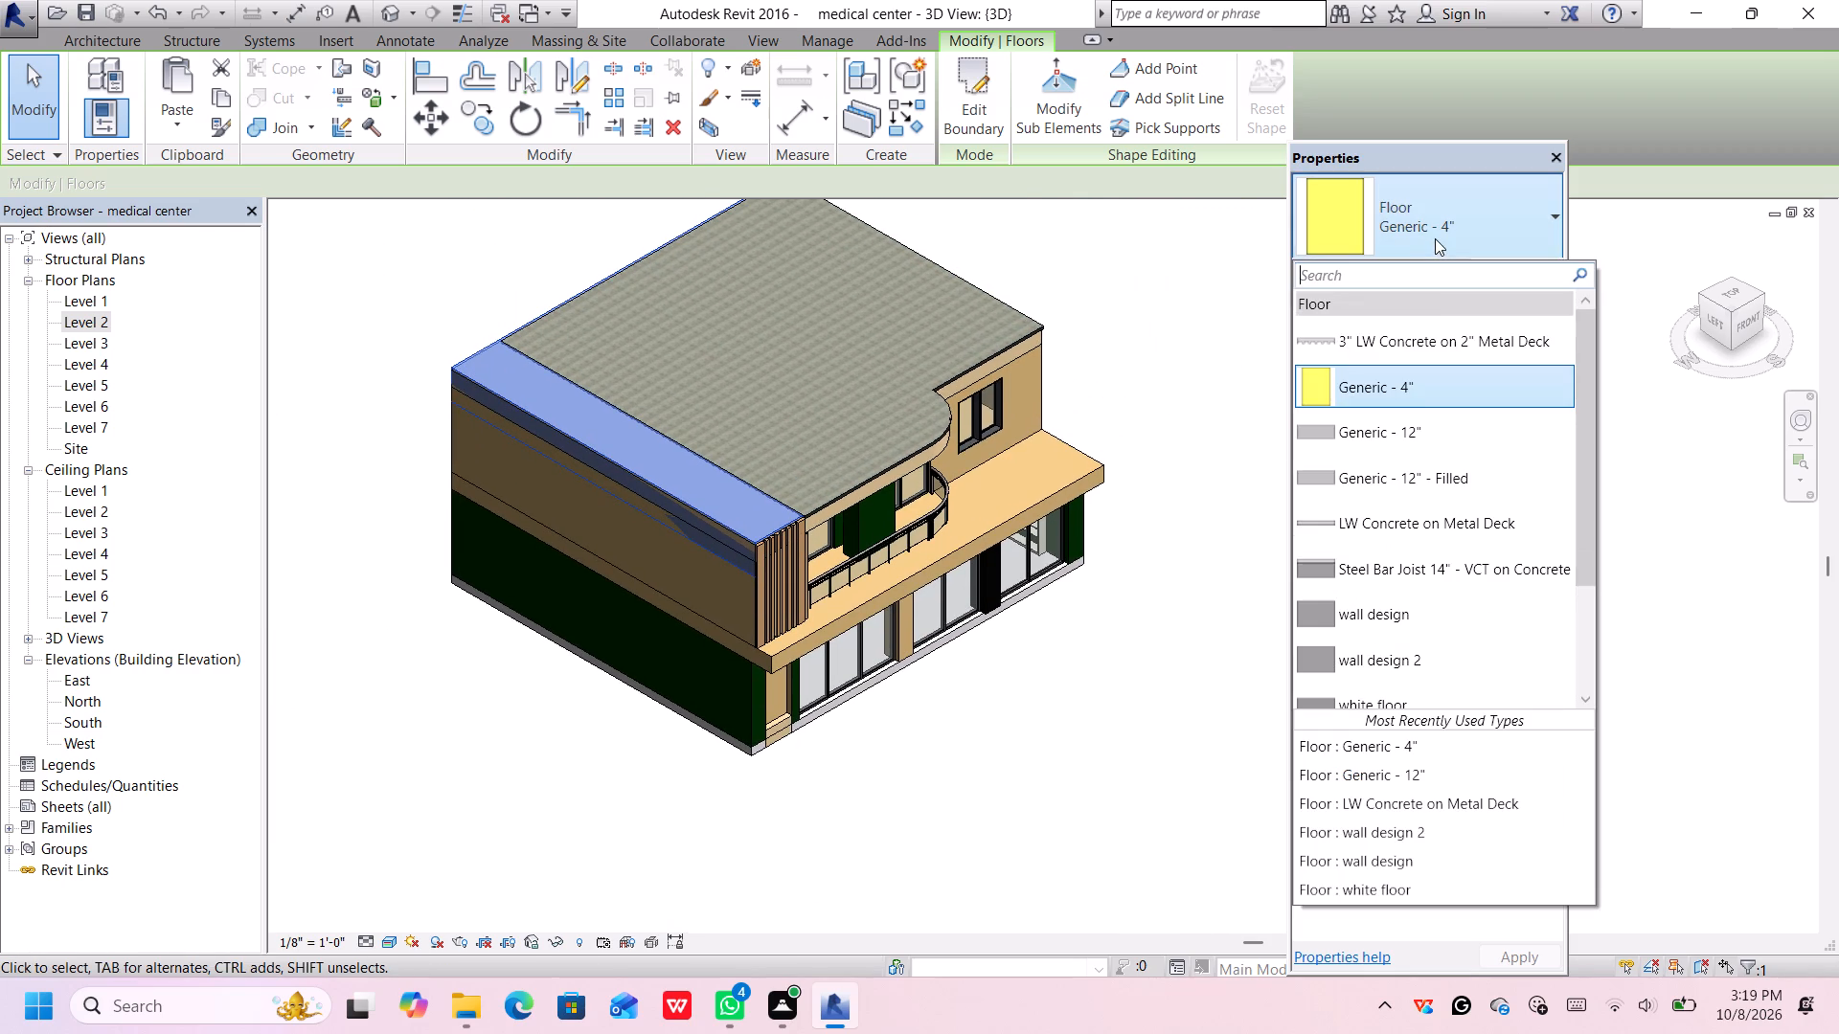
left_click(1405, 390)
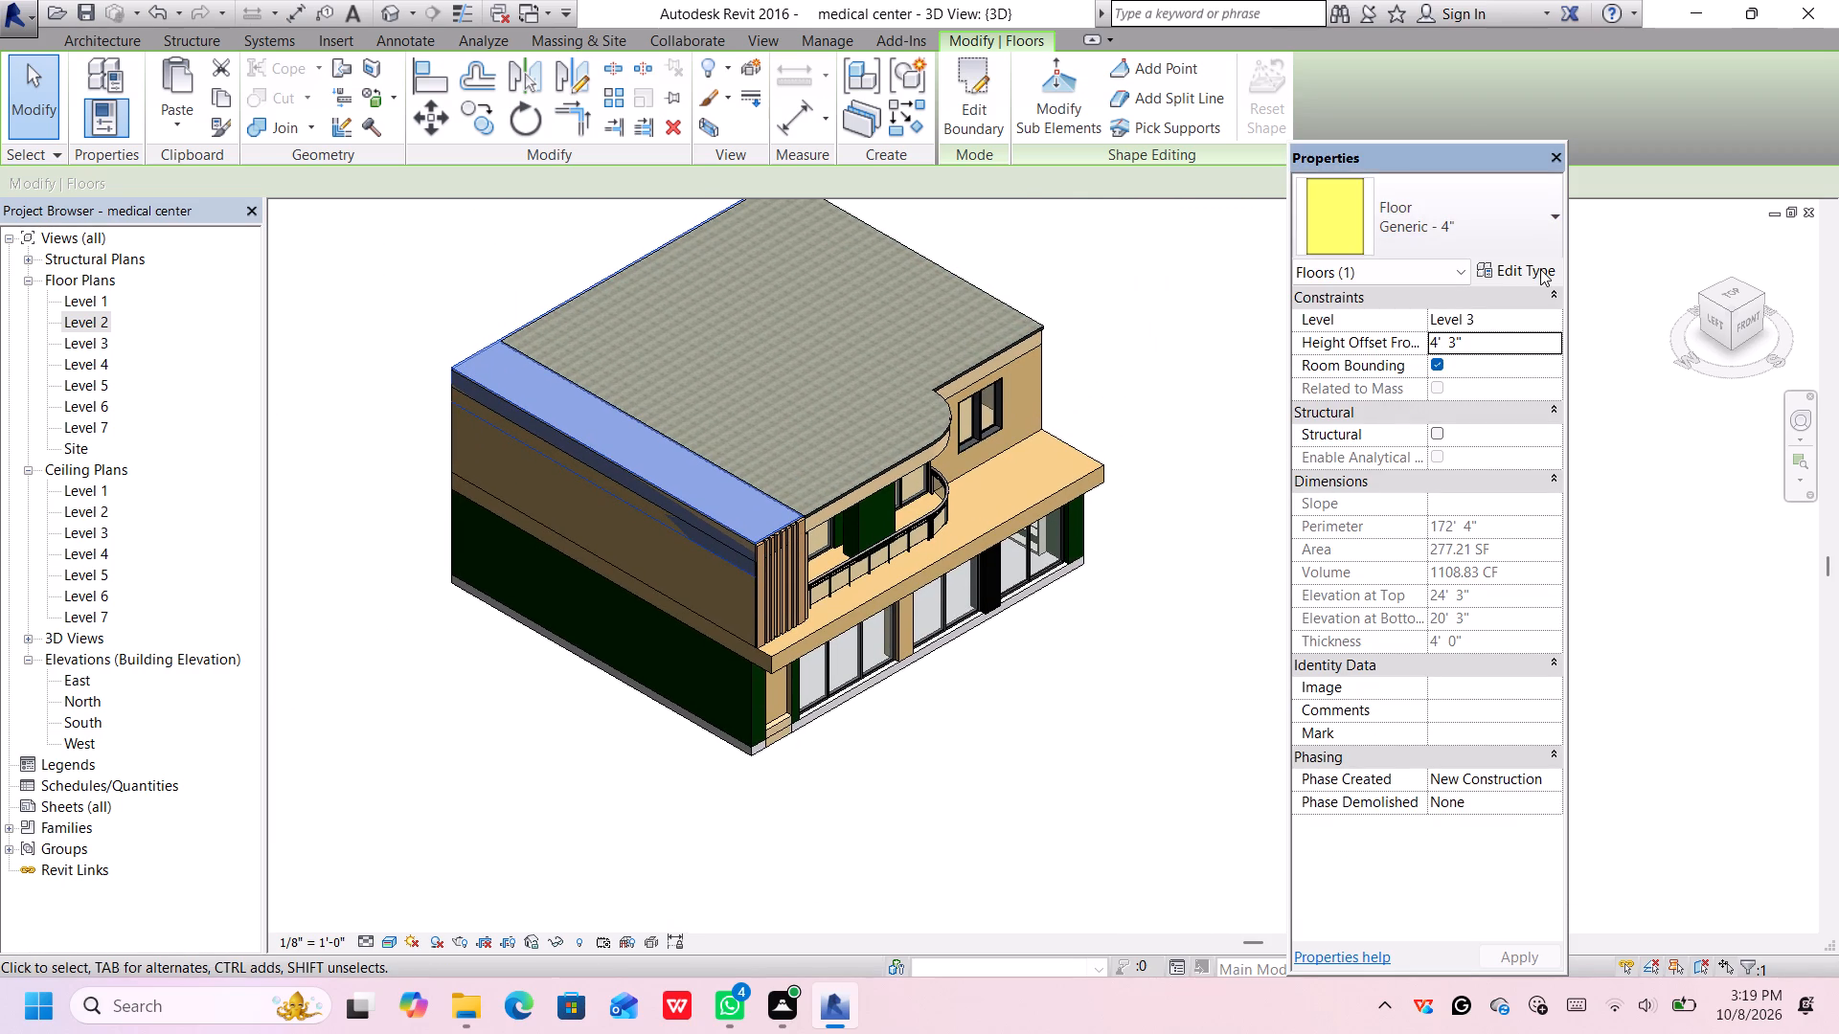
left_click(1540, 269)
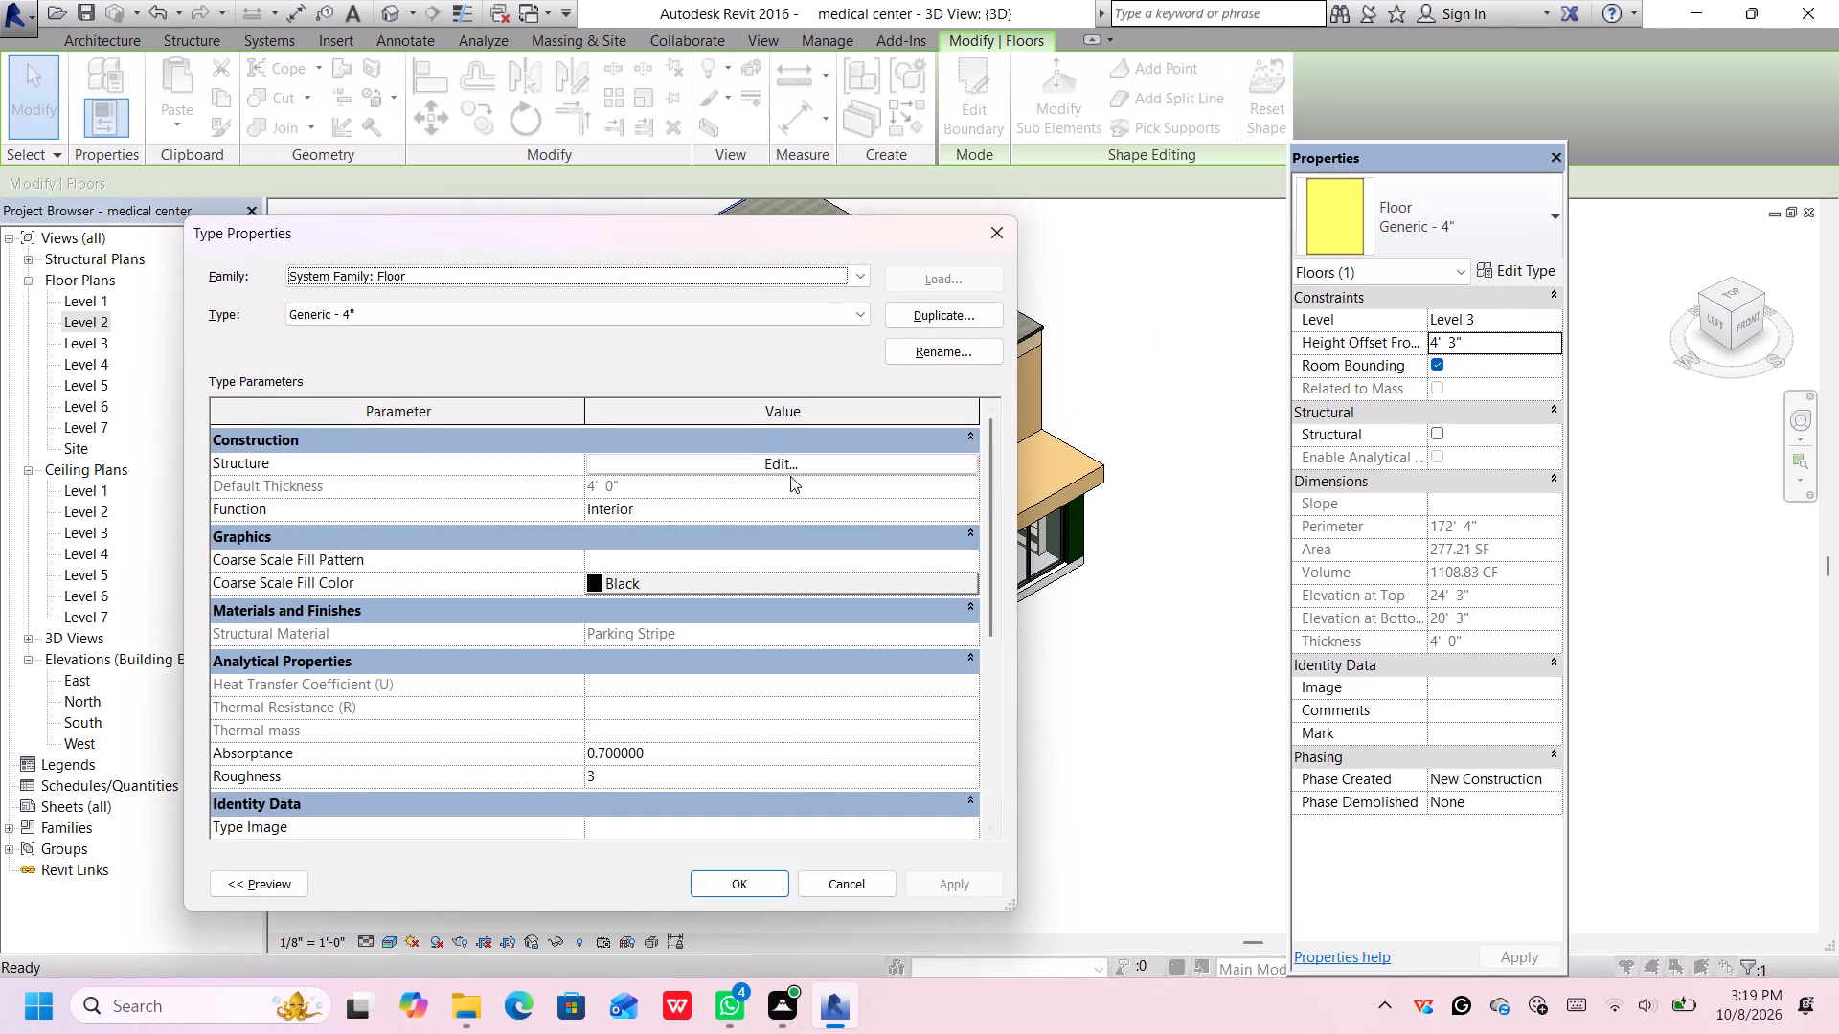
left_click(780, 468)
left_click(641, 462)
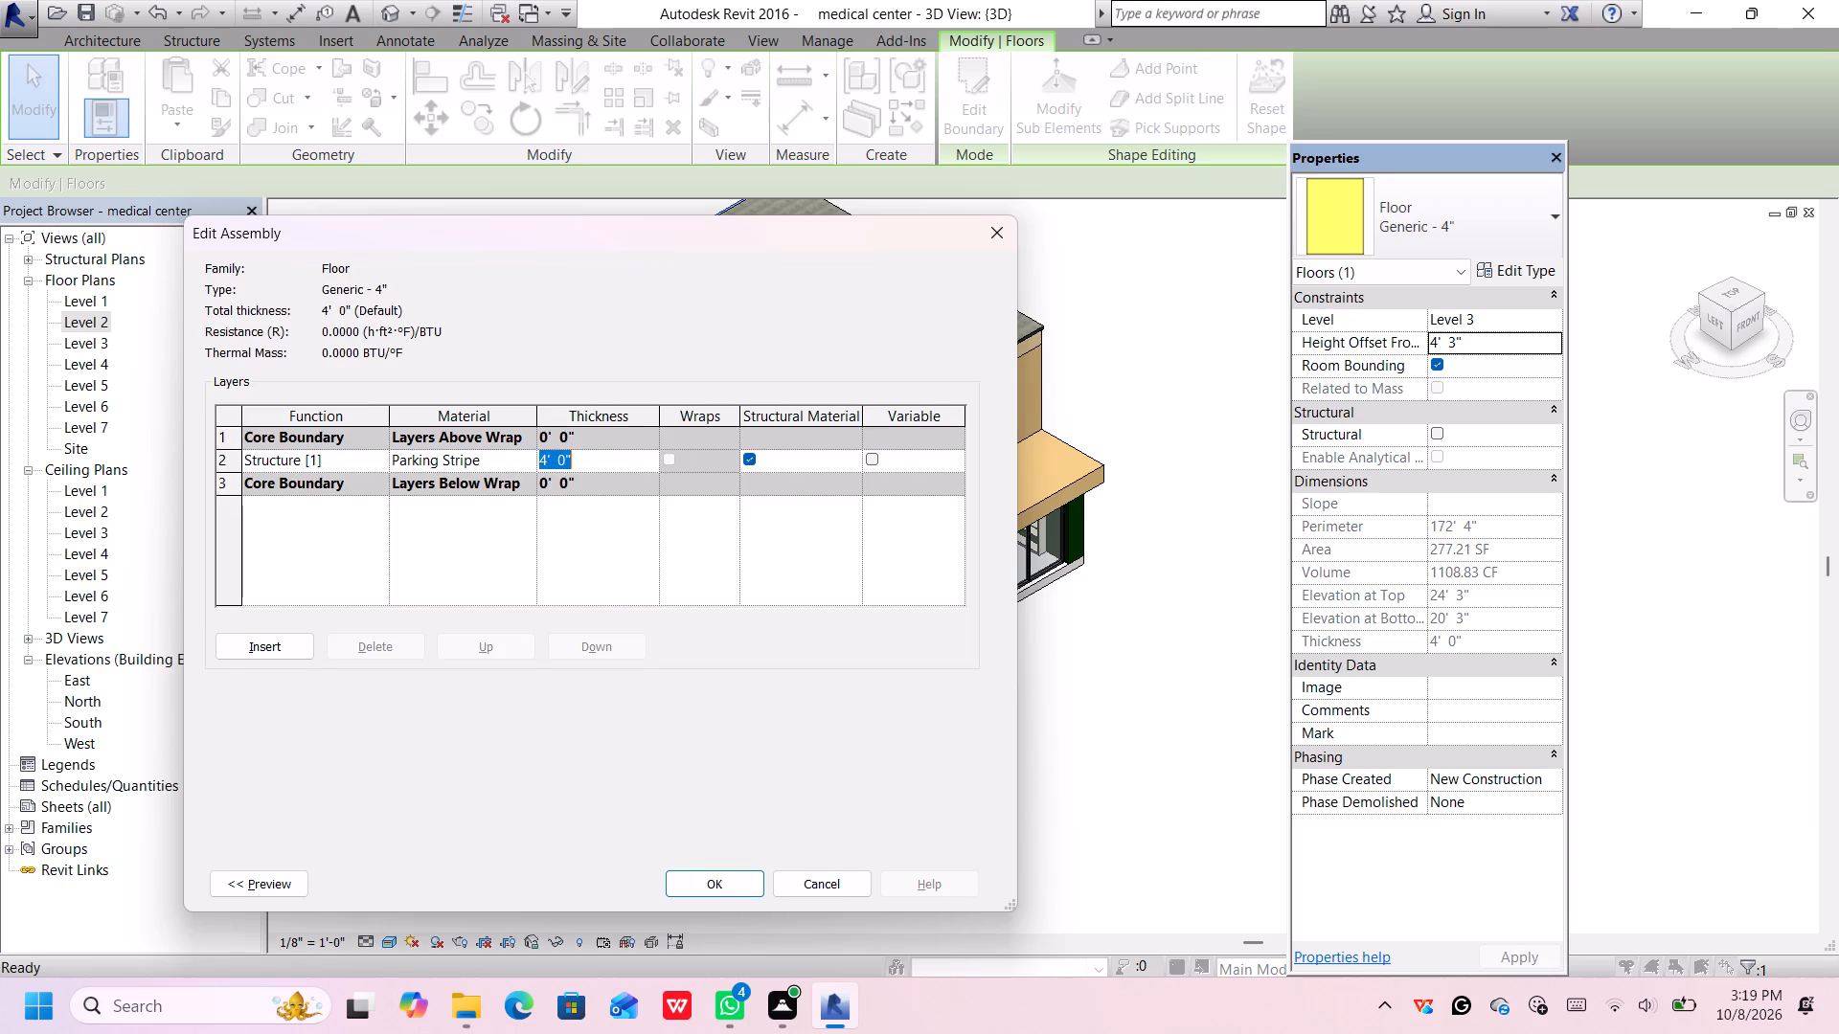
key("BackSpace")
key("4")
key("shift+quotedbl")
key("Return")
left_click(701, 882)
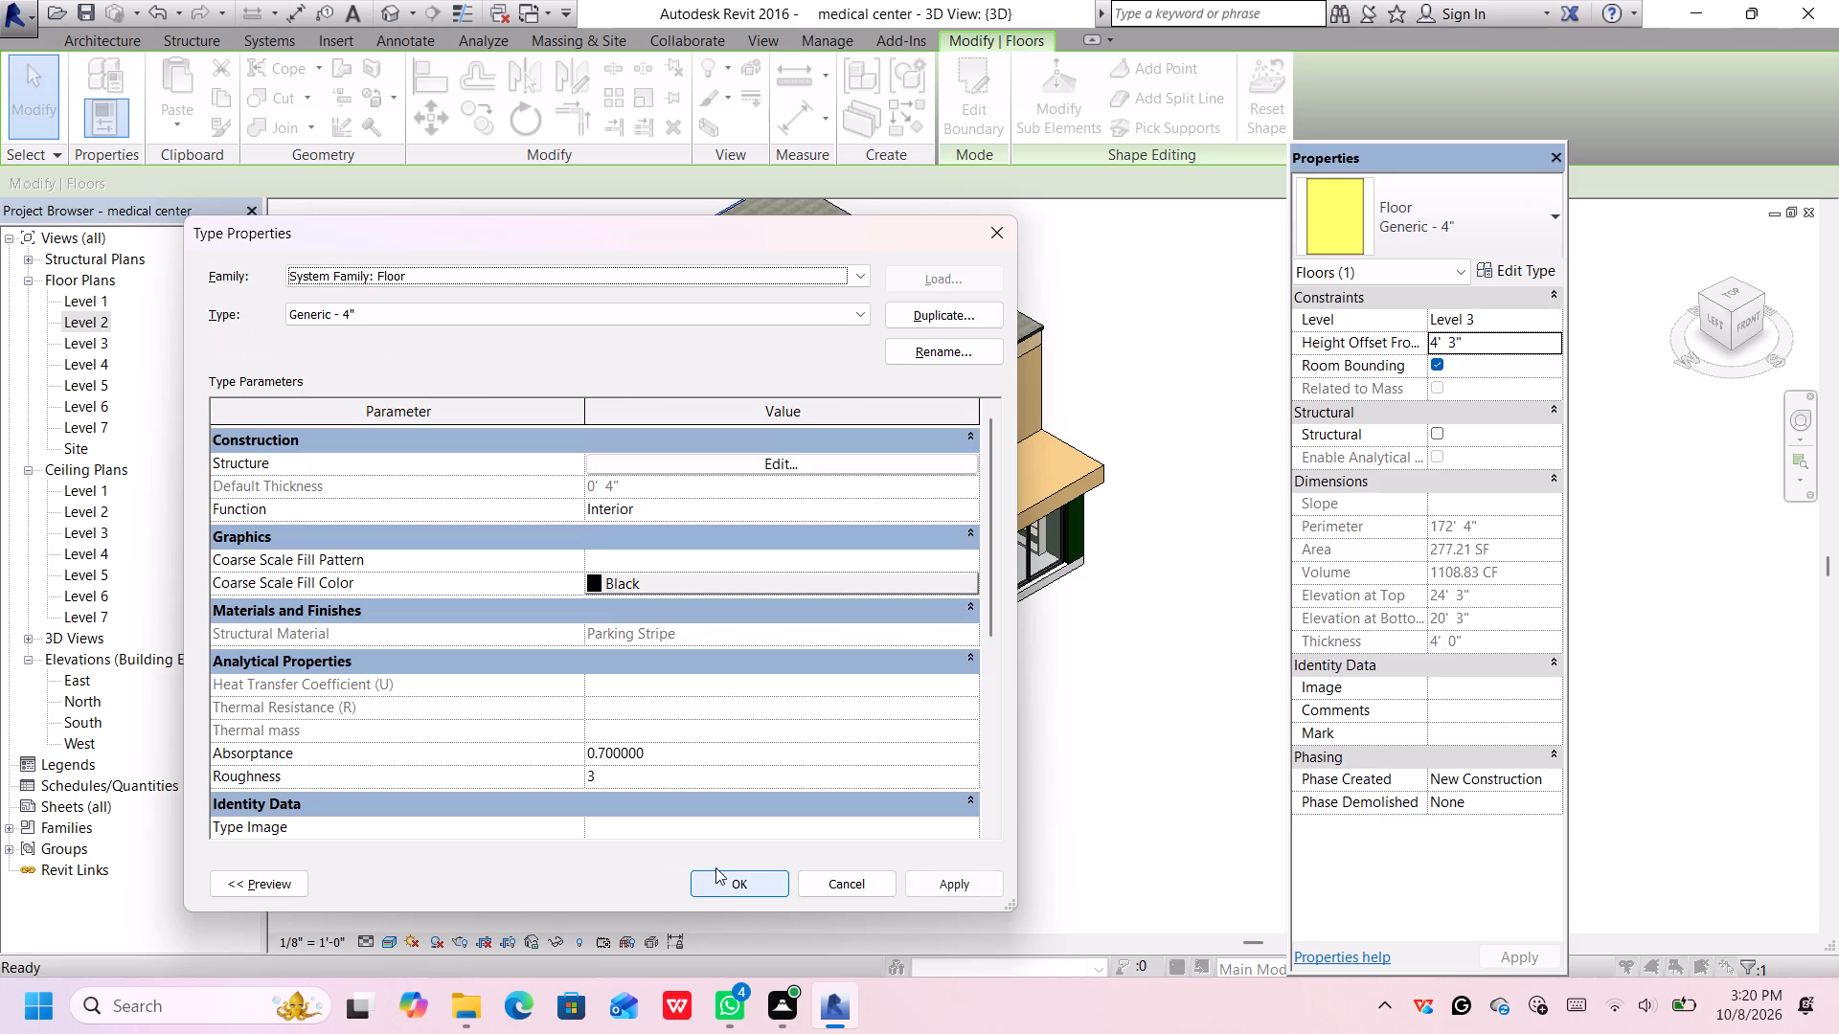
left_click(719, 878)
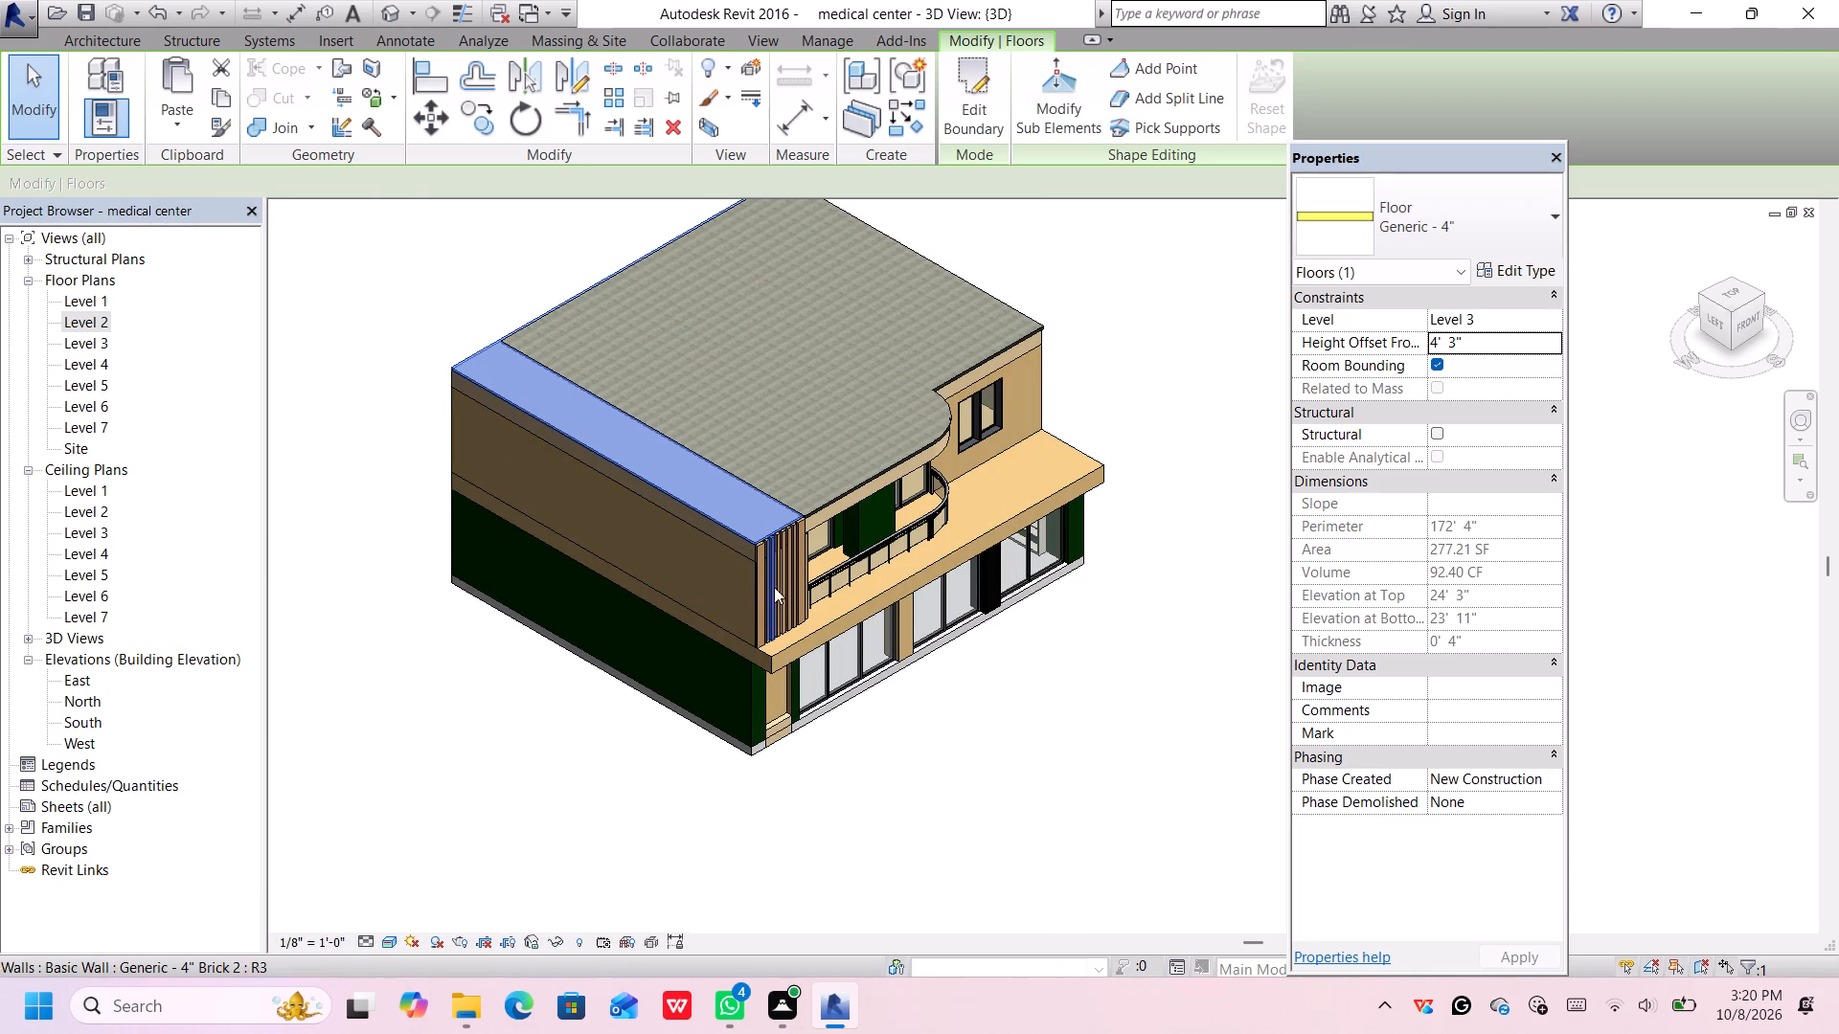
Examine how the thinner roof floor meets the side wall and the slatted front corner, and clear the selection.
scroll(745, 559, "up", 3)
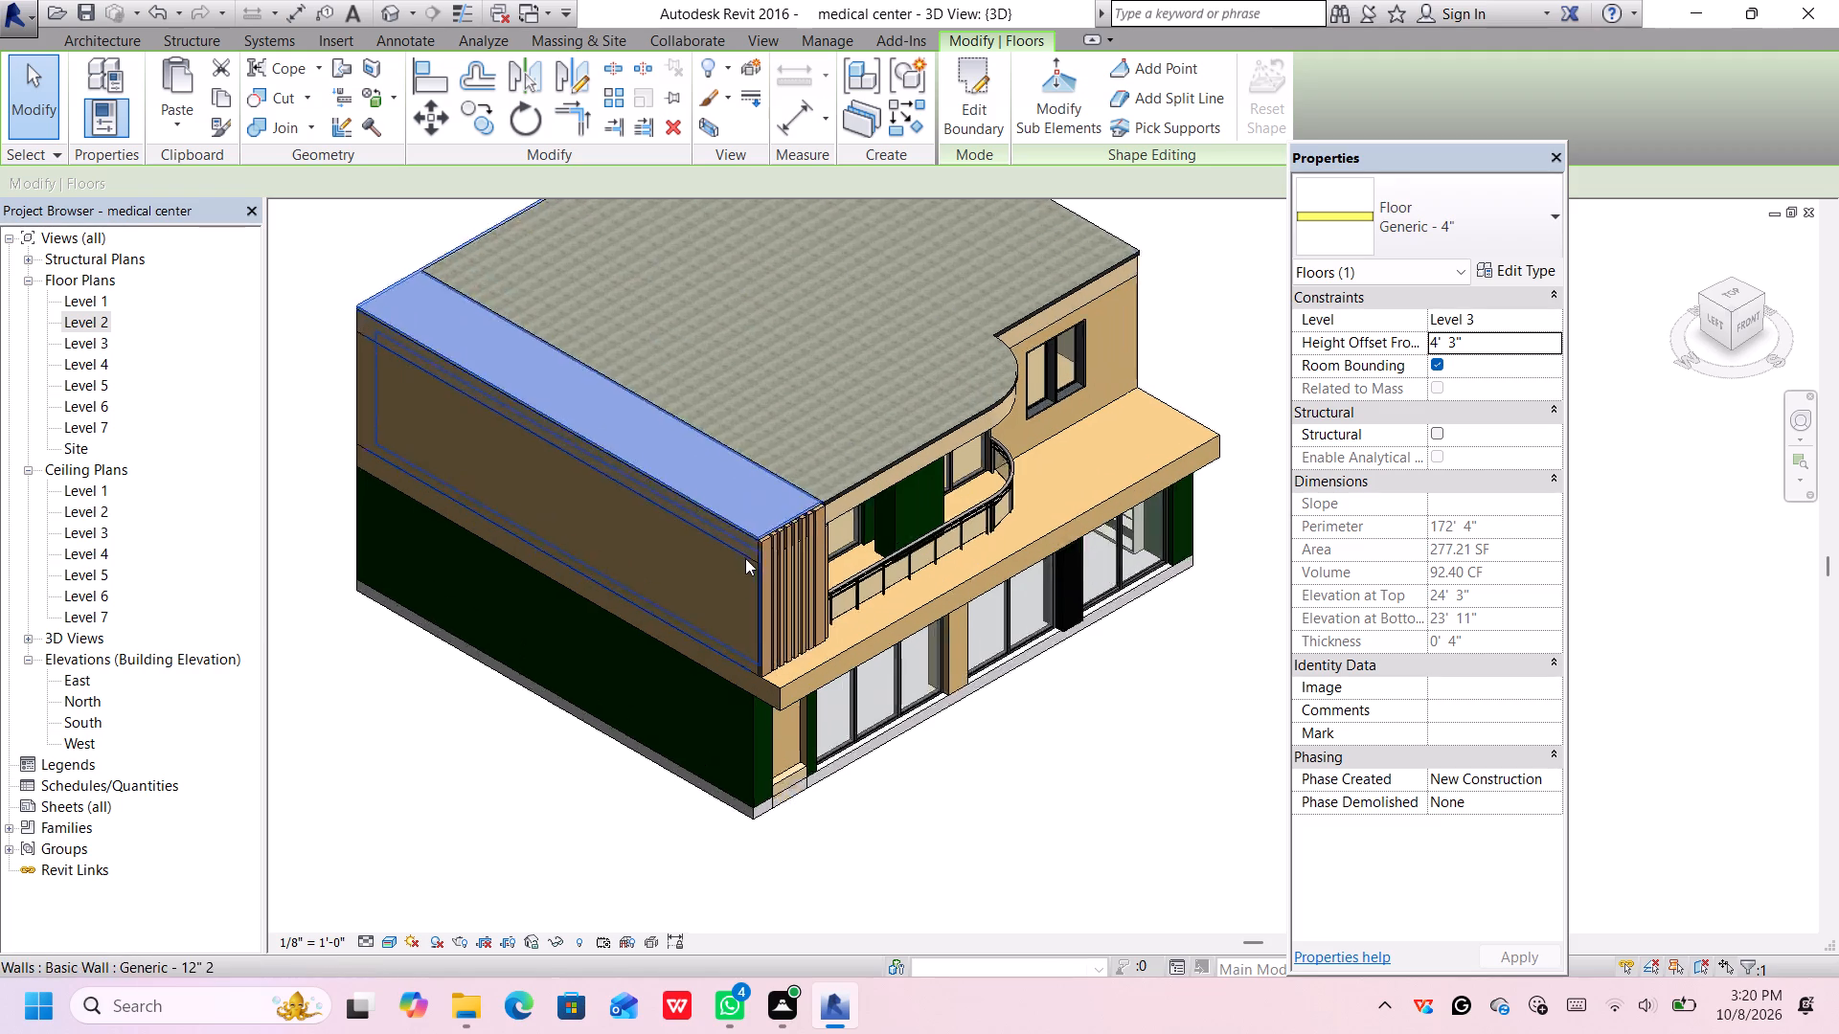
scroll(745, 558, "up", 2)
scroll(807, 501, "up", 4)
scroll(807, 501, "down", 1)
scroll(872, 501, "up", 3)
scroll(872, 501, "down", 4)
scroll(996, 471, "down", 4)
middle_click_drag(991, 485, 767, 548)
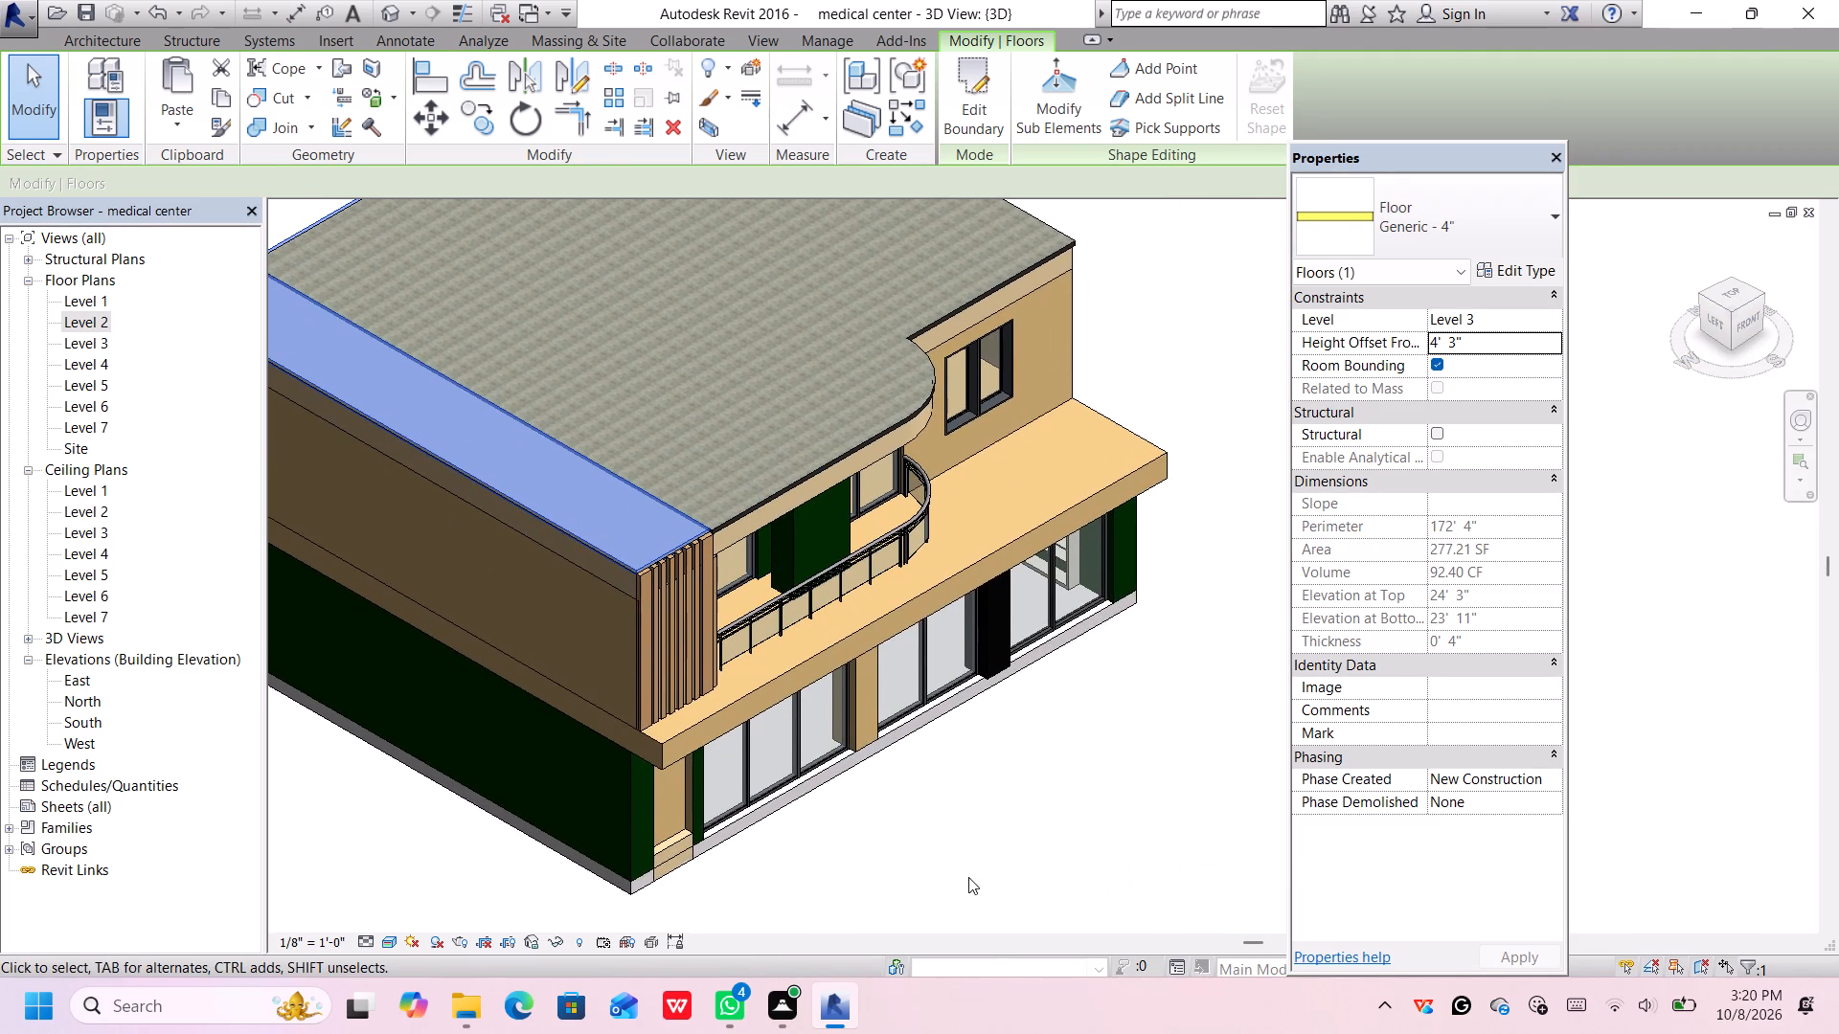
left_click(970, 873)
Set the unconnected height of all eight Generic - 4" Brick 2 slat walls at the front corner to 12' 3".
scroll(647, 557, "down", 1)
scroll(647, 555, "up", 15)
left_click(631, 601)
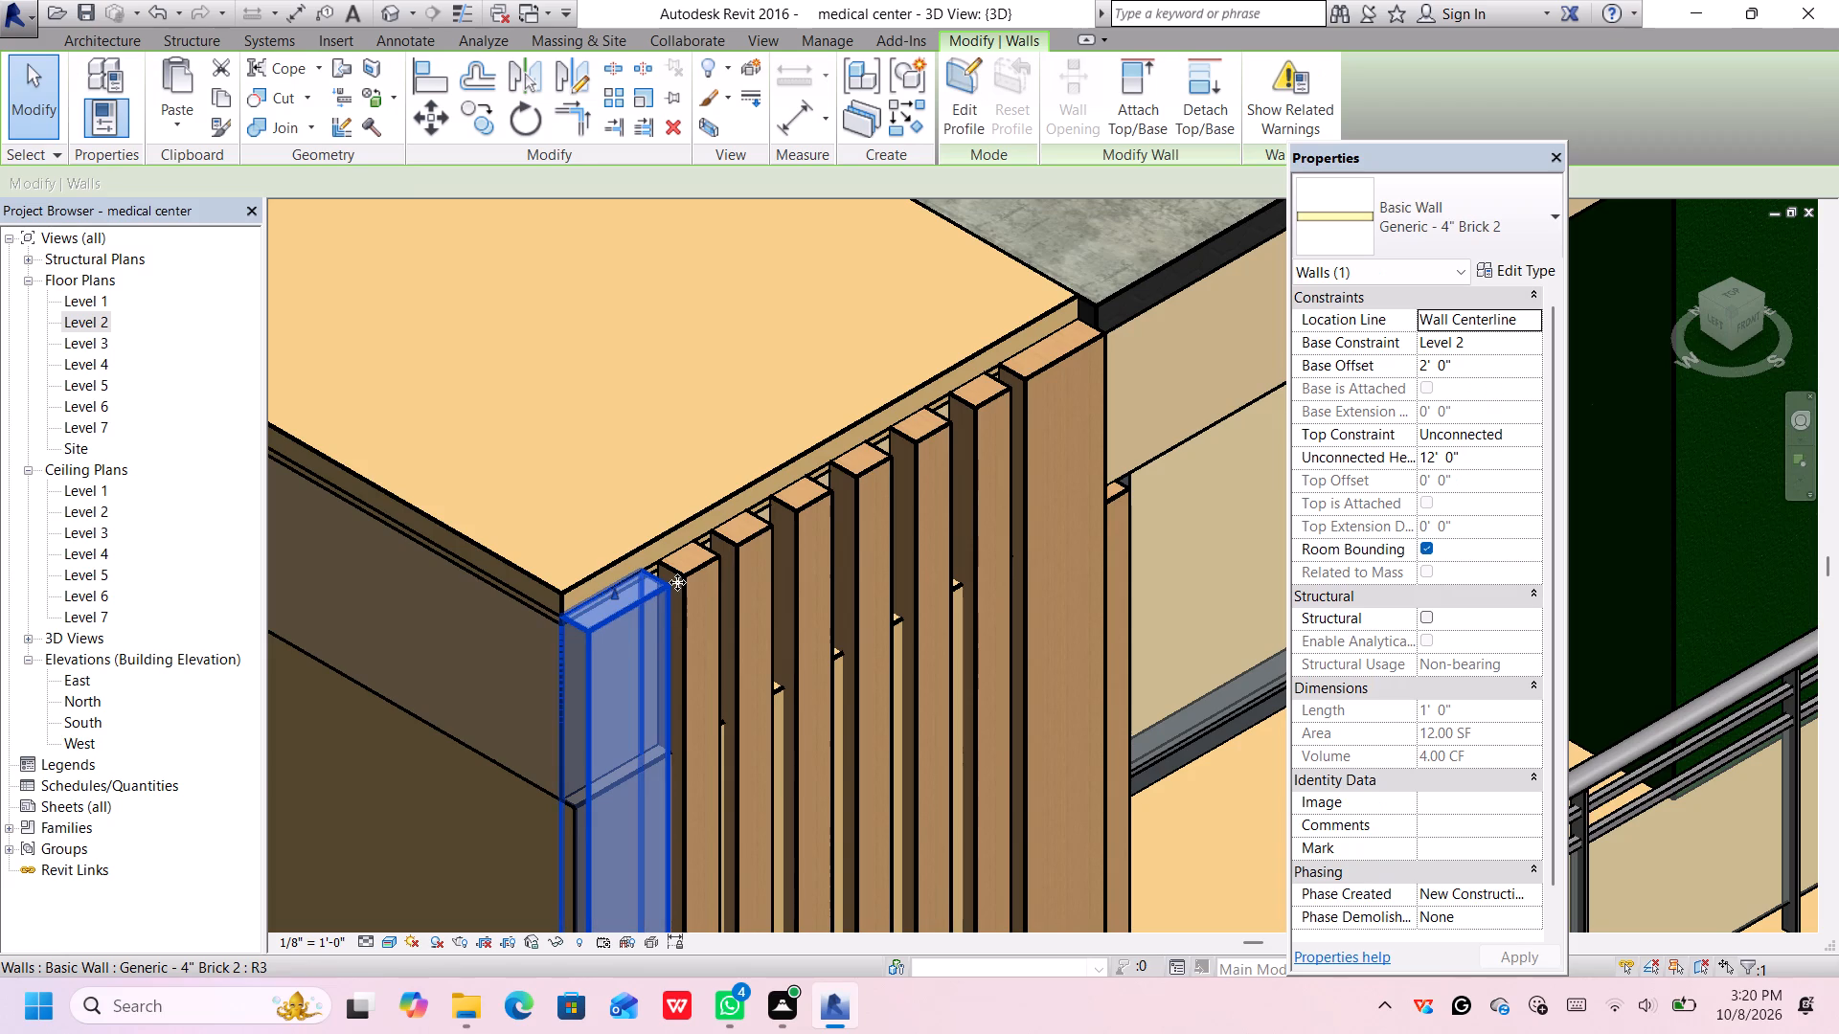
left_click(695, 577, "ctrl")
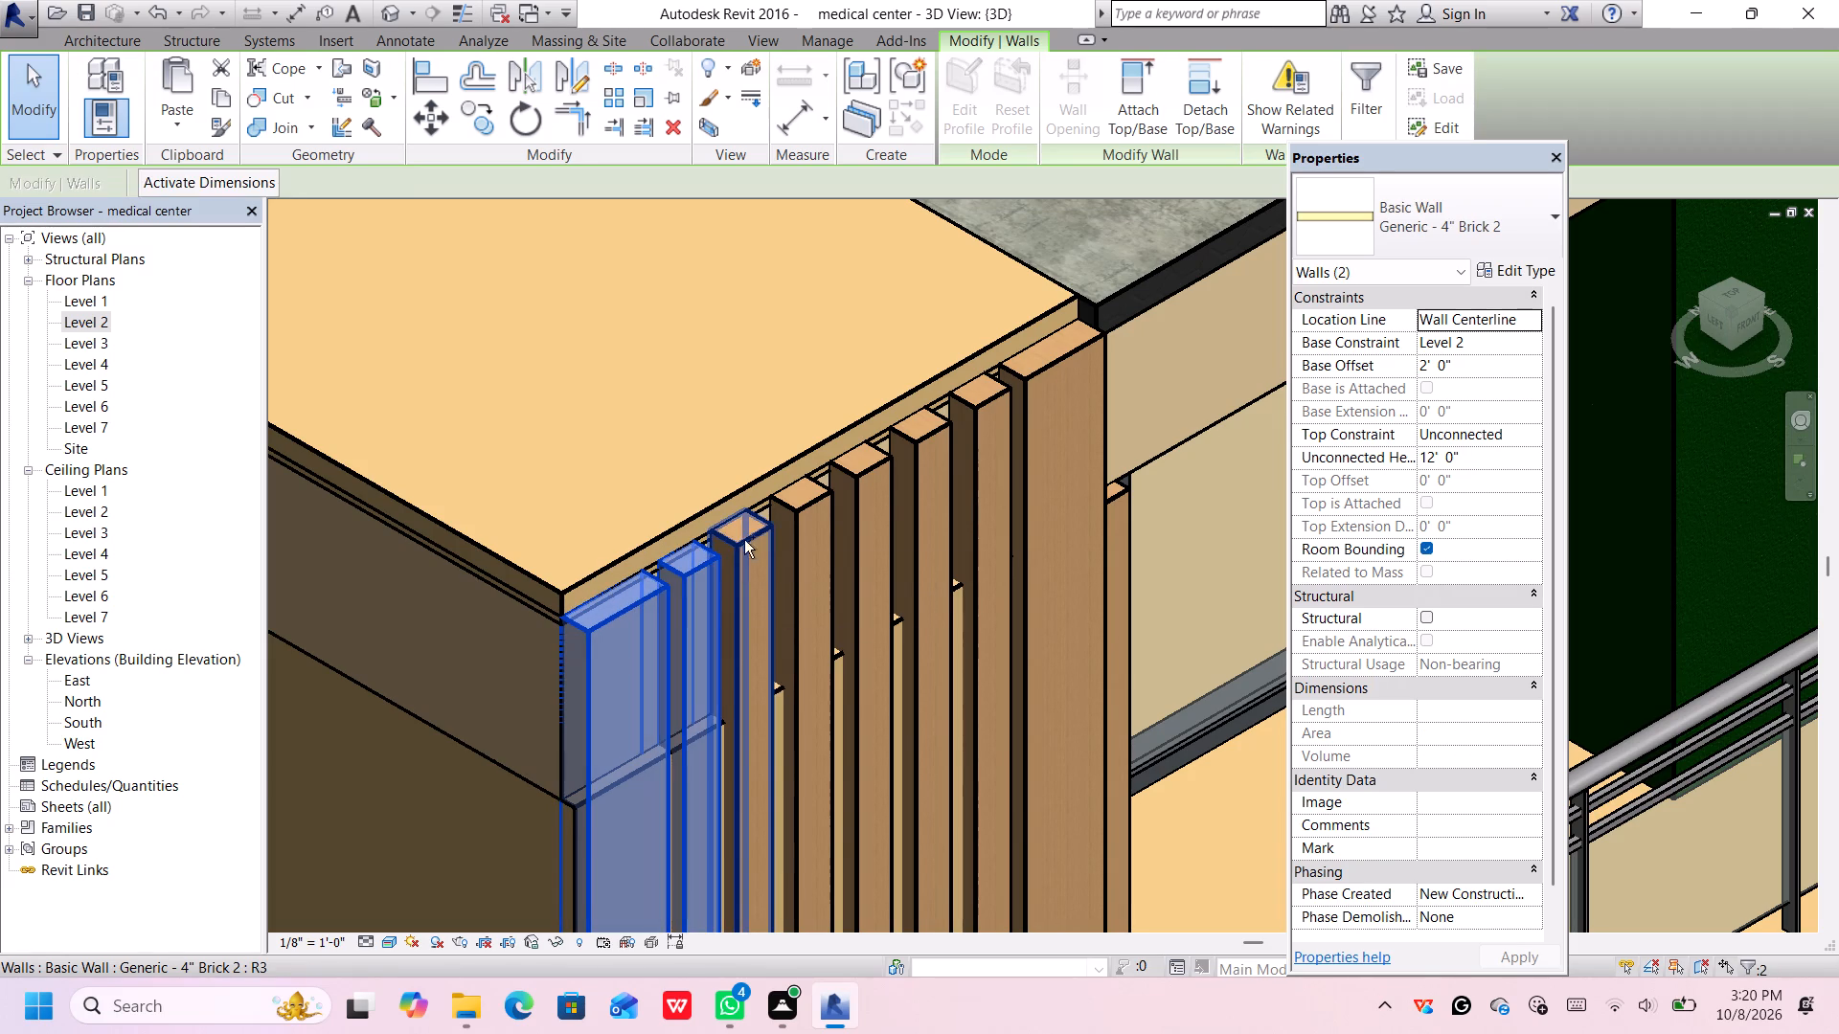
left_click(752, 537, "ctrl")
left_click(795, 512, "ctrl")
left_click(882, 490, "ctrl")
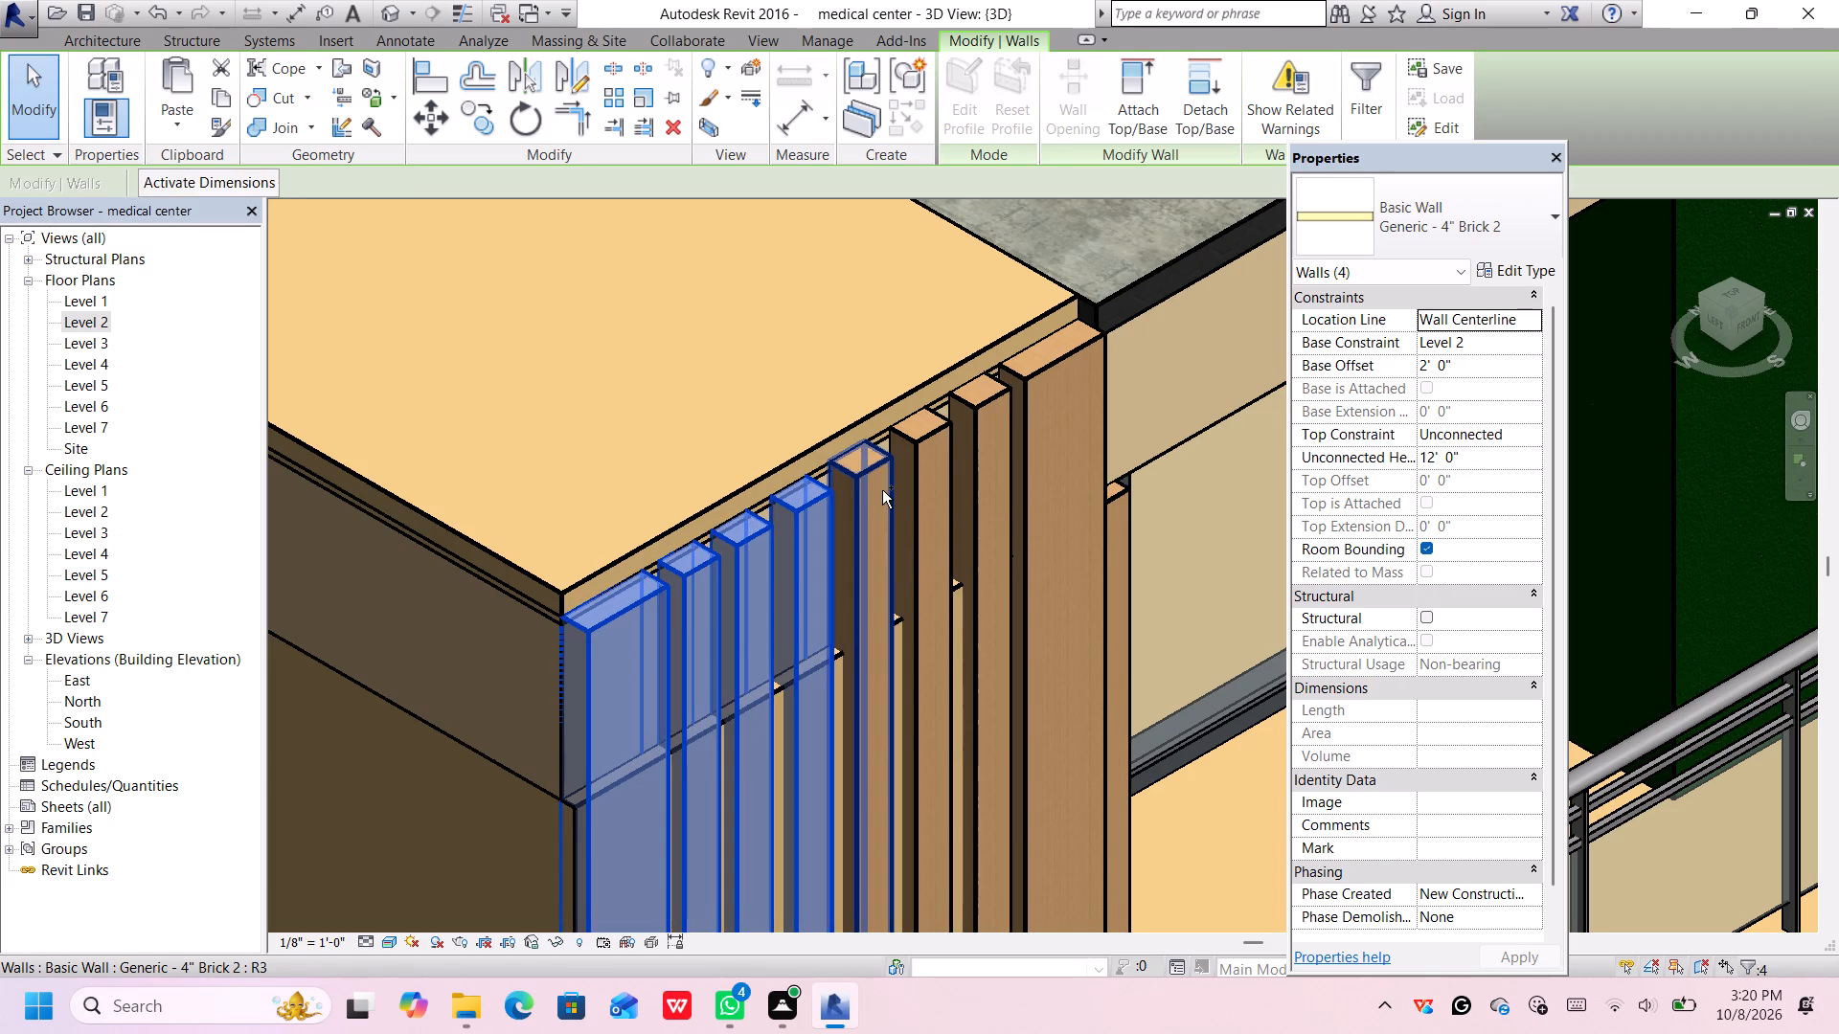
left_click(922, 449, "ctrl")
left_click(998, 431, "ctrl")
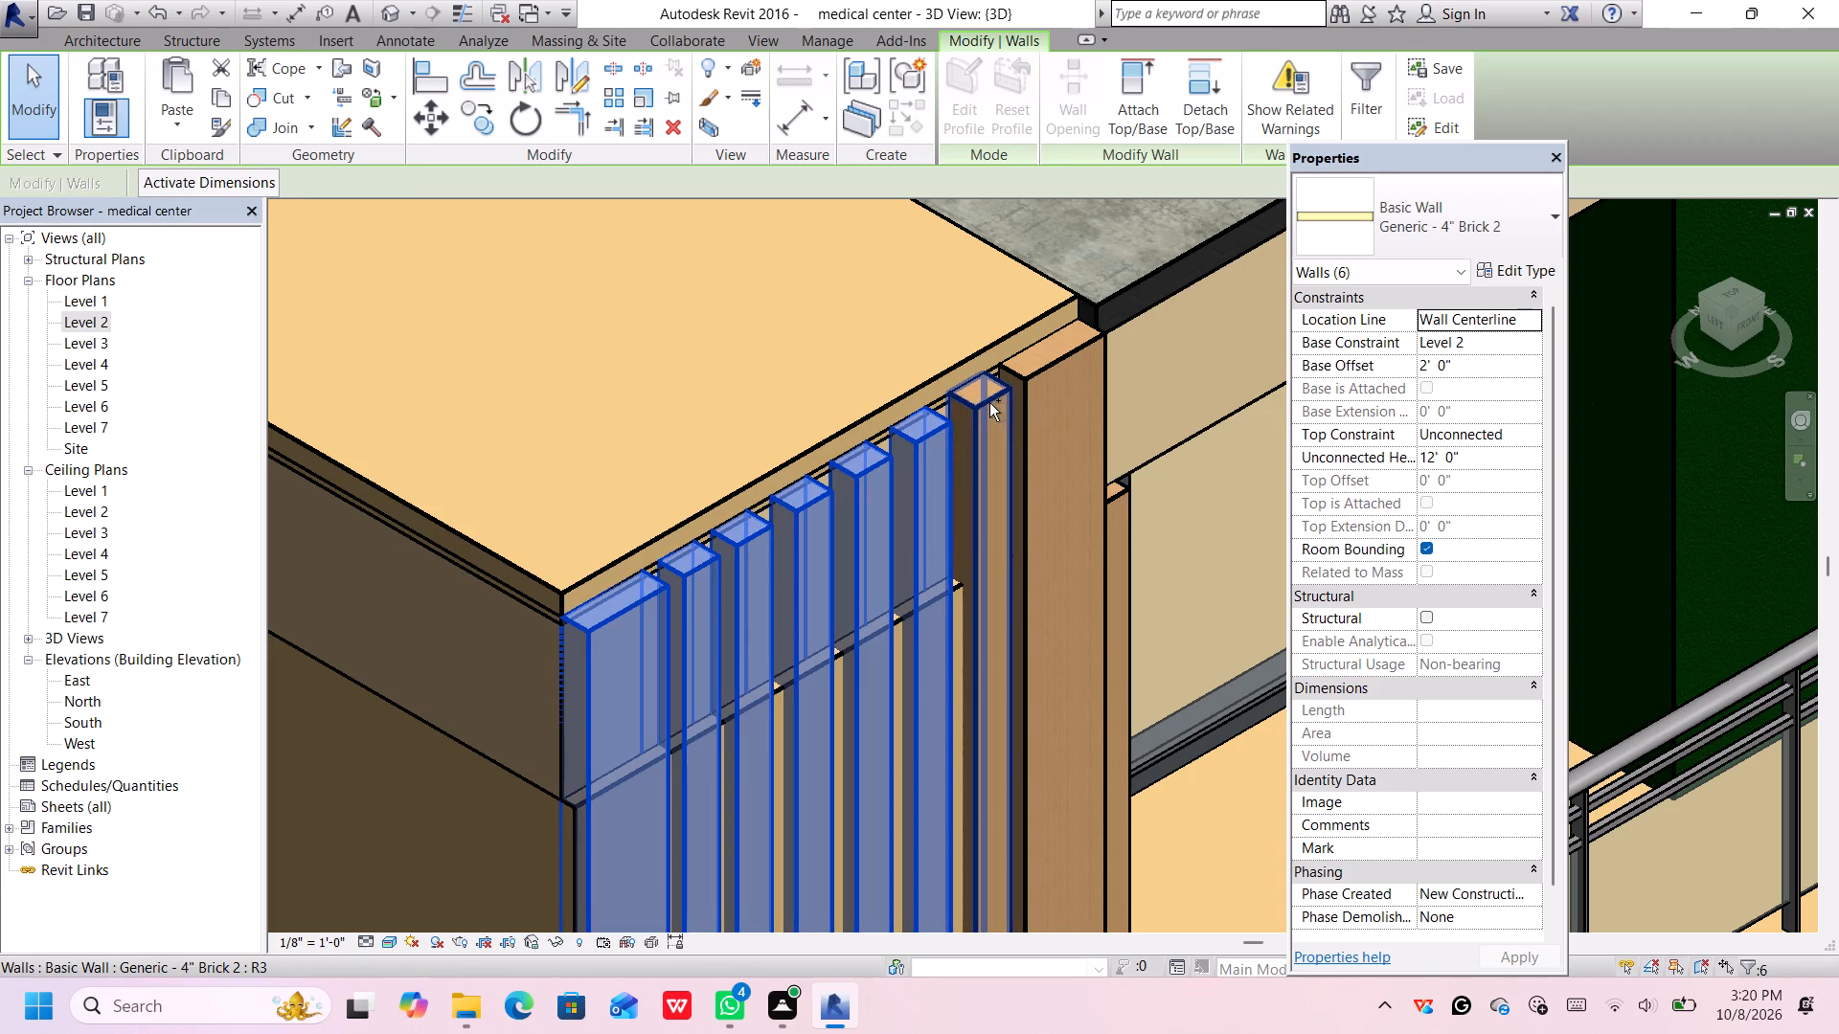
left_click(988, 404, "ctrl")
left_click(1053, 369, "ctrl")
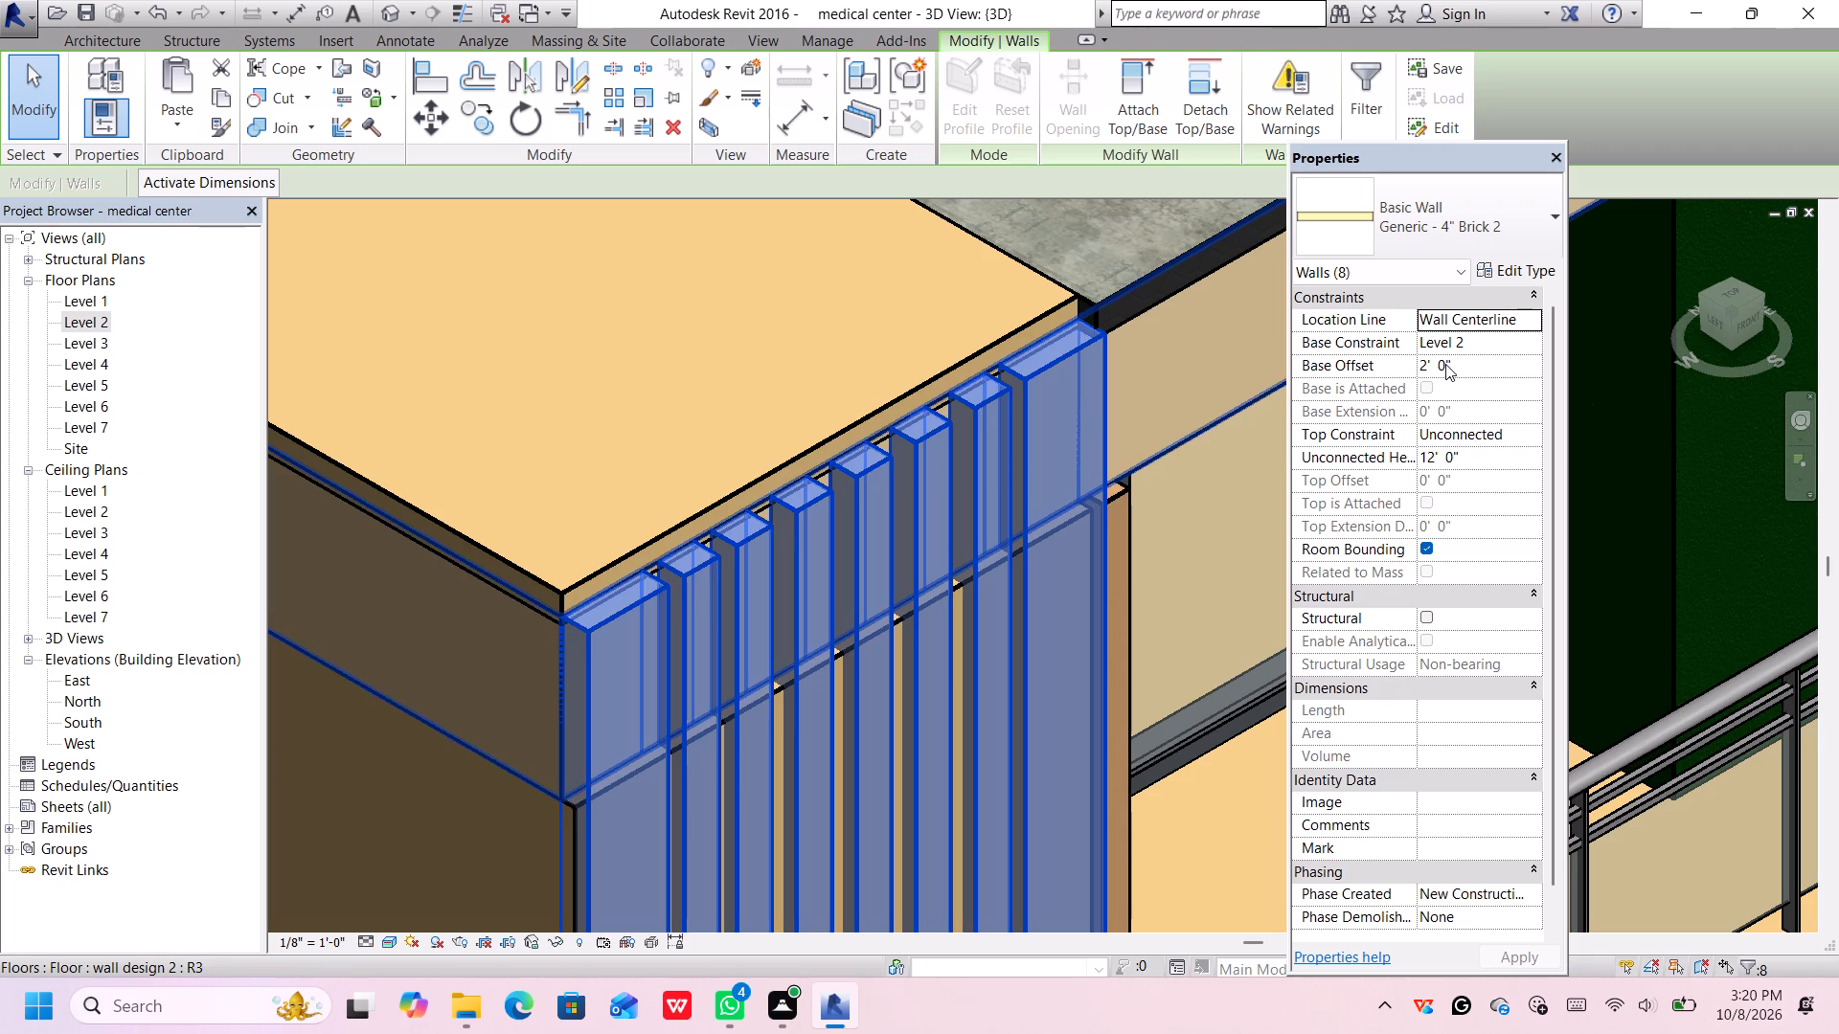
scroll(1460, 475, "up", 2)
left_click(1451, 456)
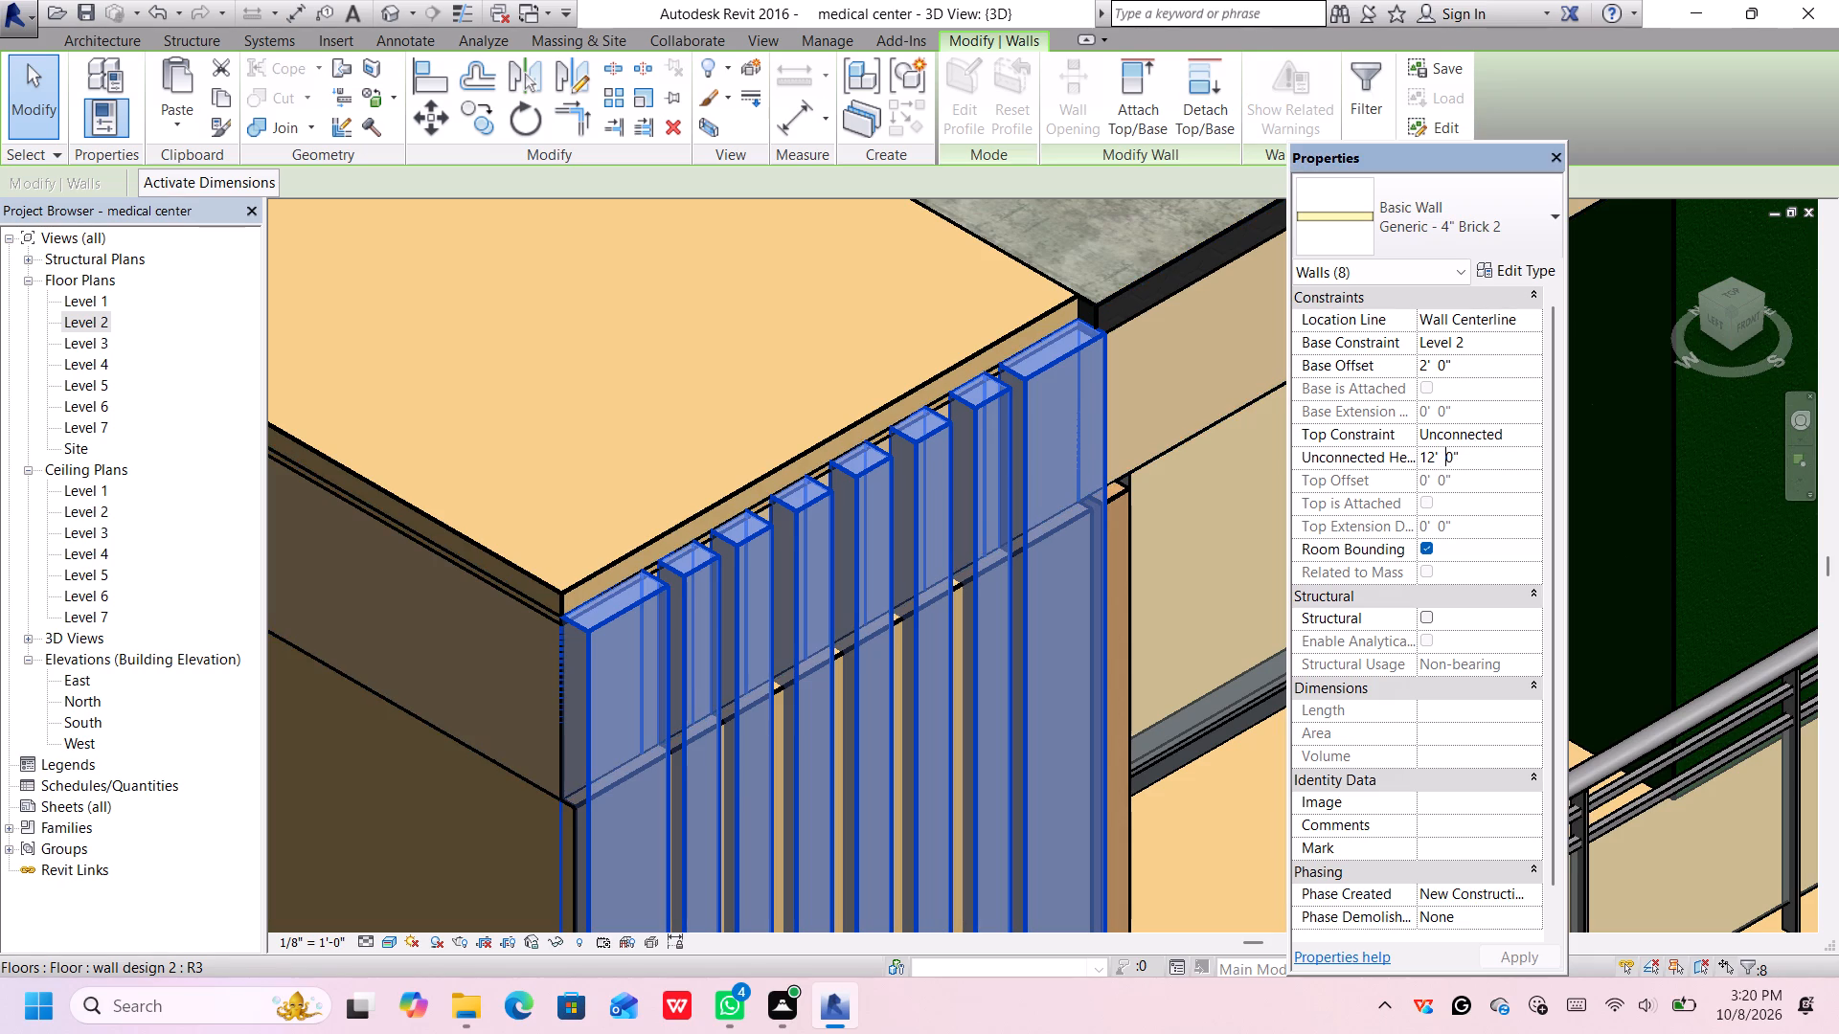
left_click(1451, 456)
key("BackSpace")
key("3")
key("Return")
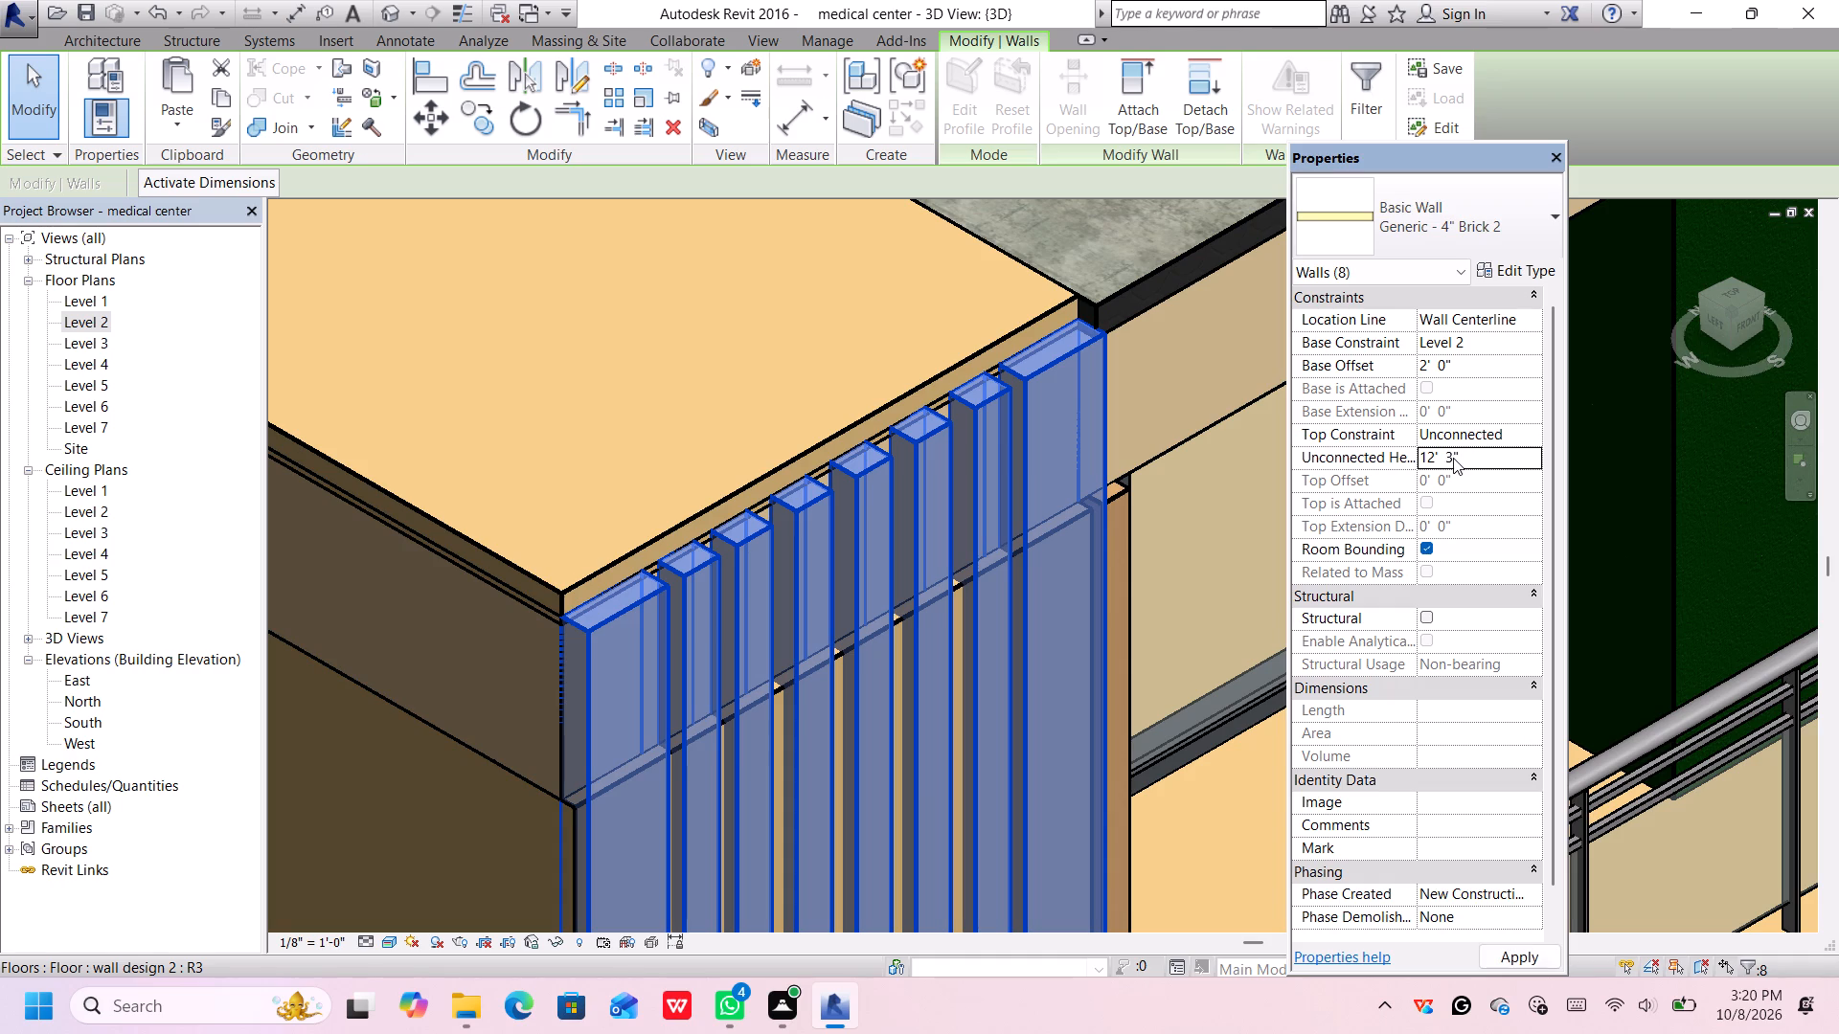
key("Return")
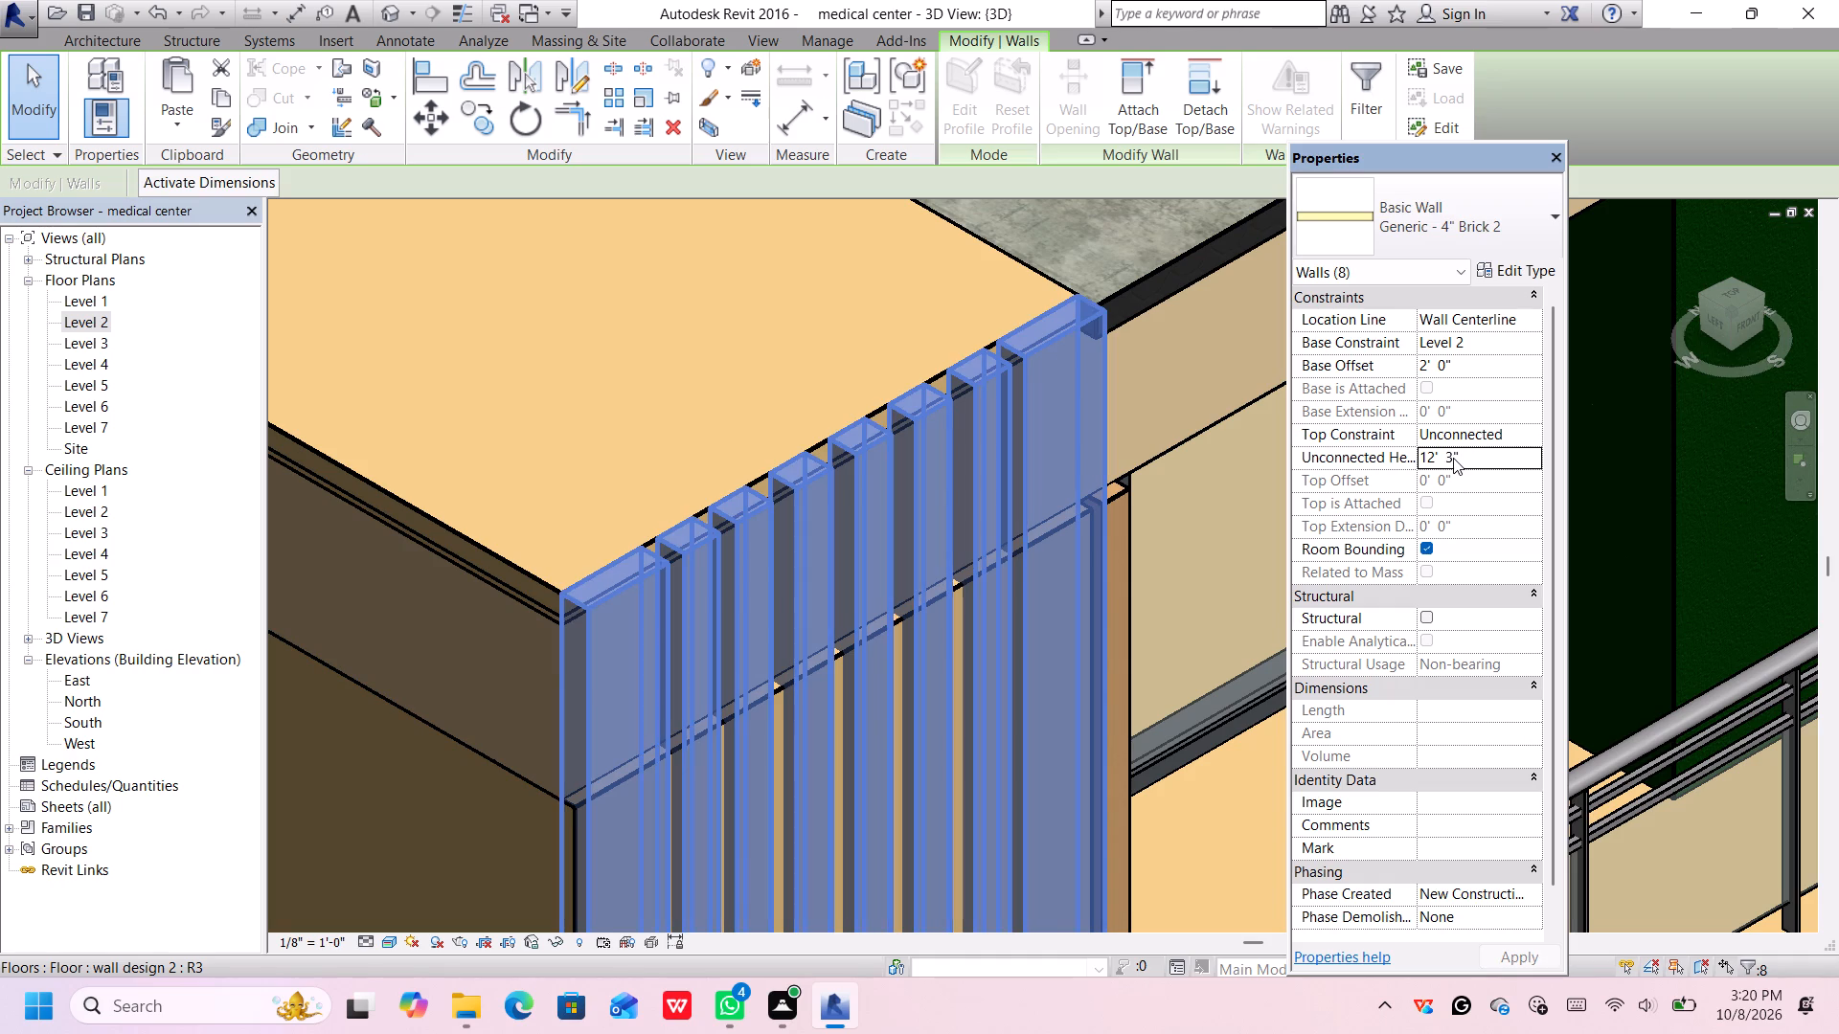
Clear the wall selection and examine the raised slat corner, the roof and the whole building's front and sides.
scroll(1451, 457, "down", 2)
scroll(1393, 542, "up", 1)
scroll(1388, 545, "down", 1)
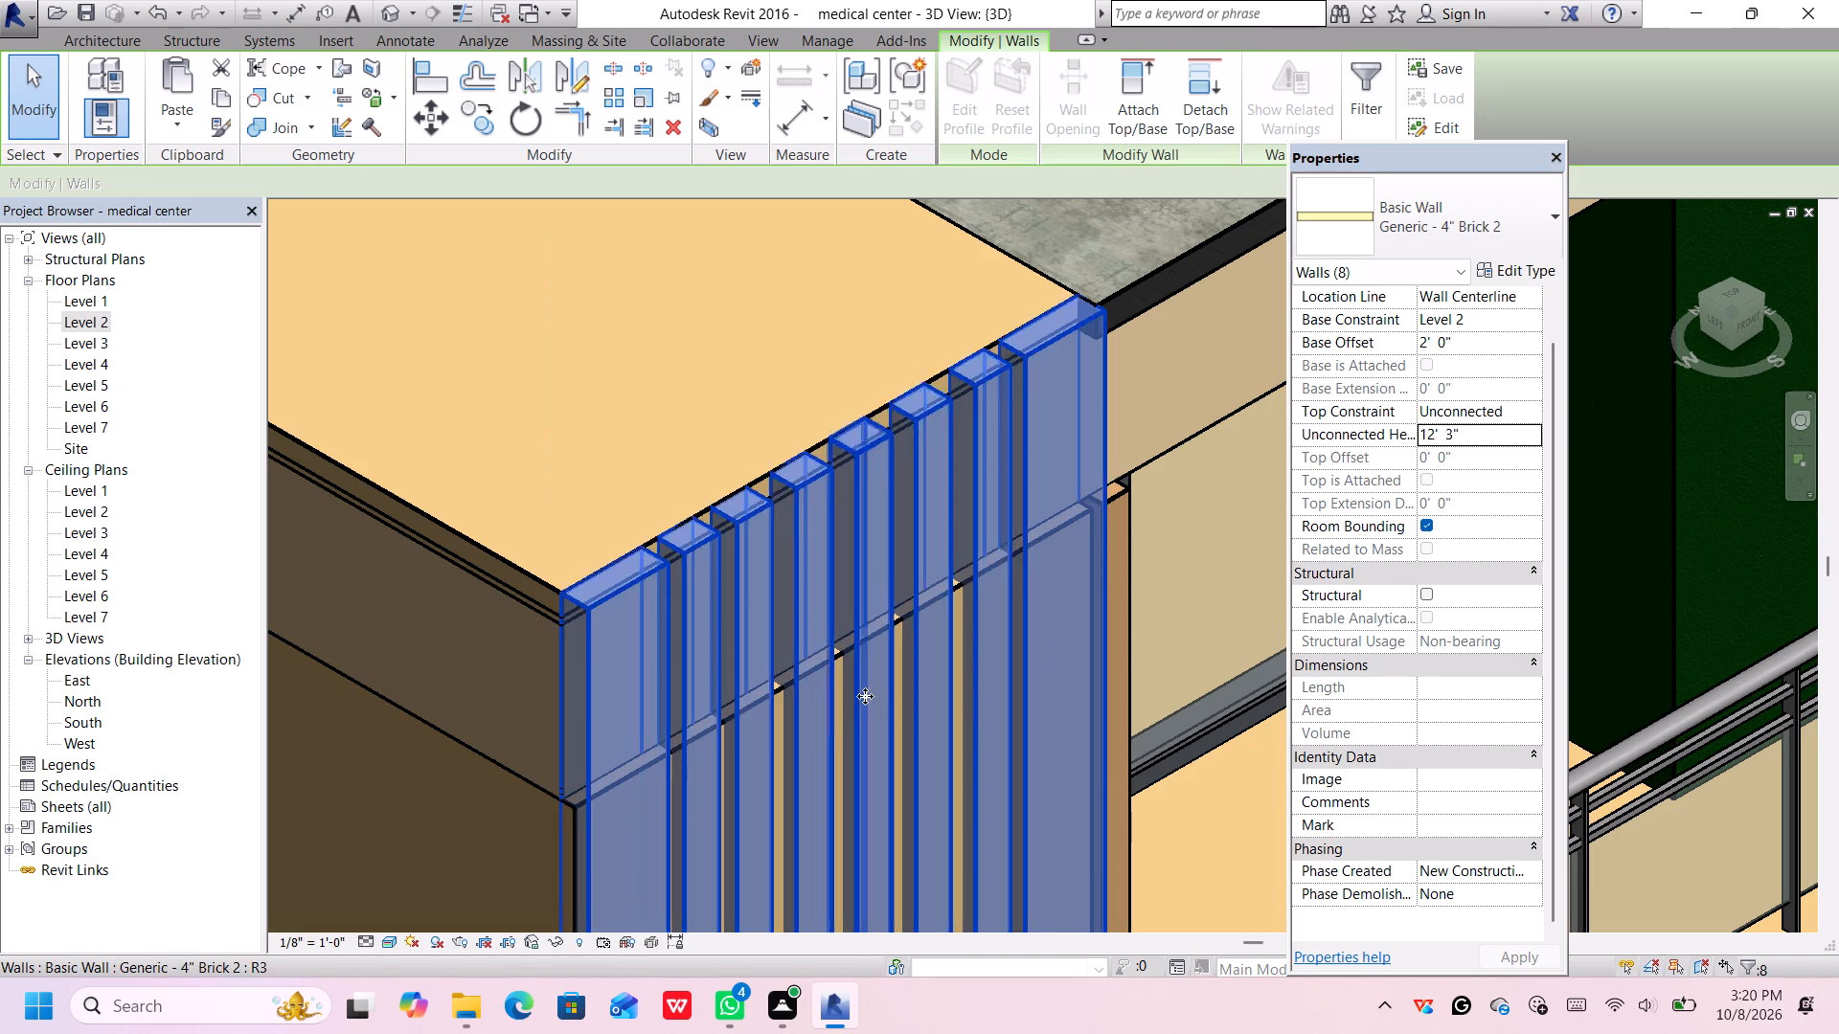
scroll(866, 695, "down", 4)
middle_click_drag(789, 728, 840, 500)
scroll(842, 529, "down", 2)
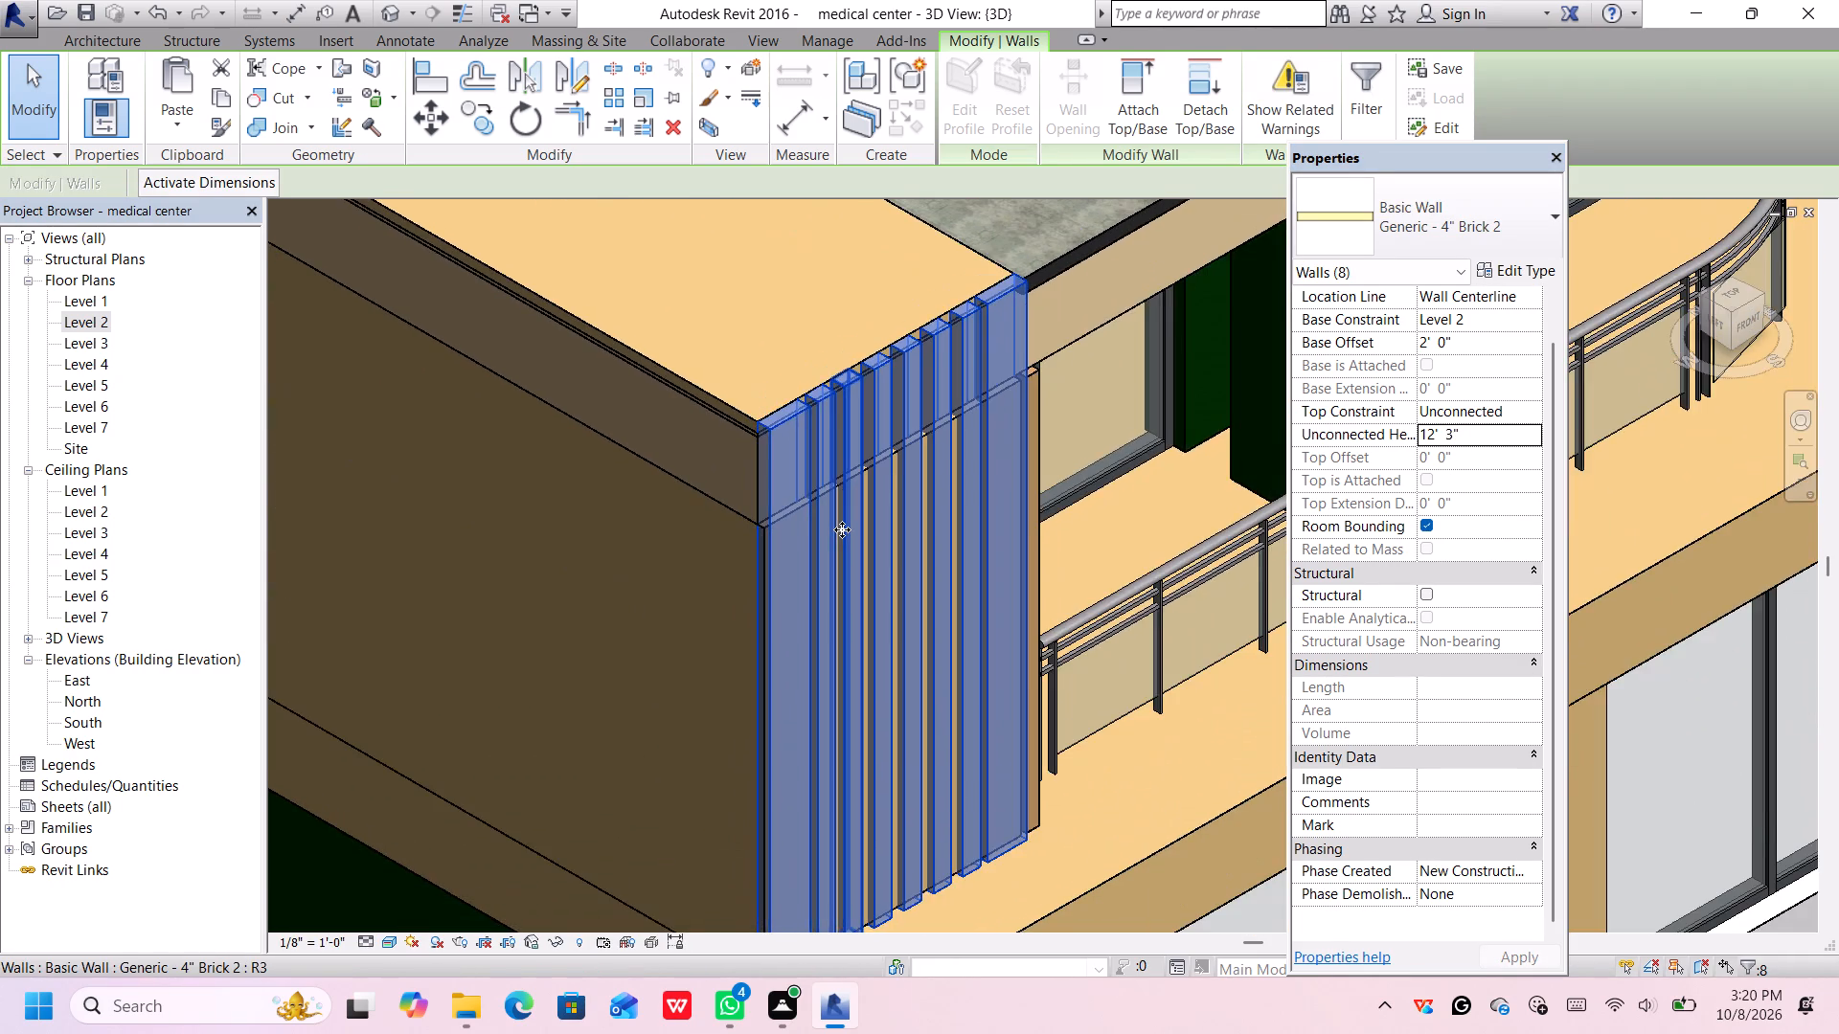
scroll(842, 529, "down", 1)
scroll(586, 770, "down", 4)
middle_click_drag(904, 830, 875, 612)
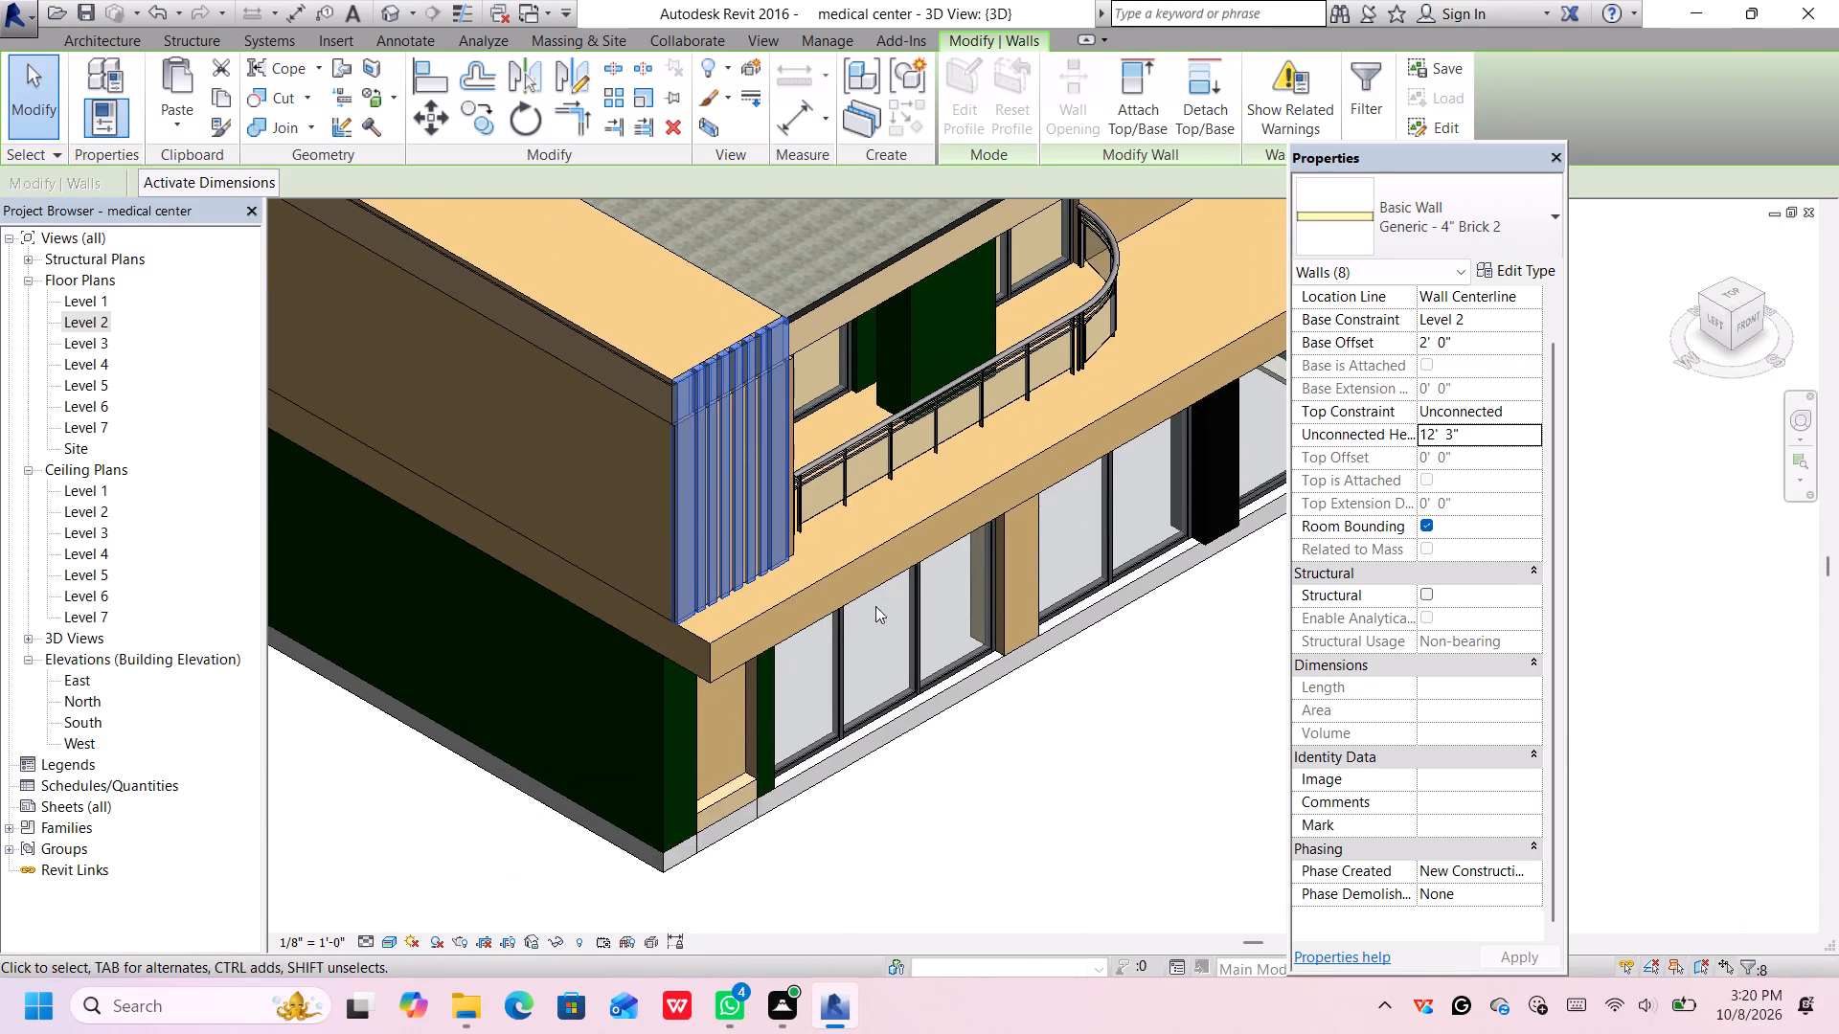
left_click(1010, 833)
middle_click_drag(996, 687, 916, 803)
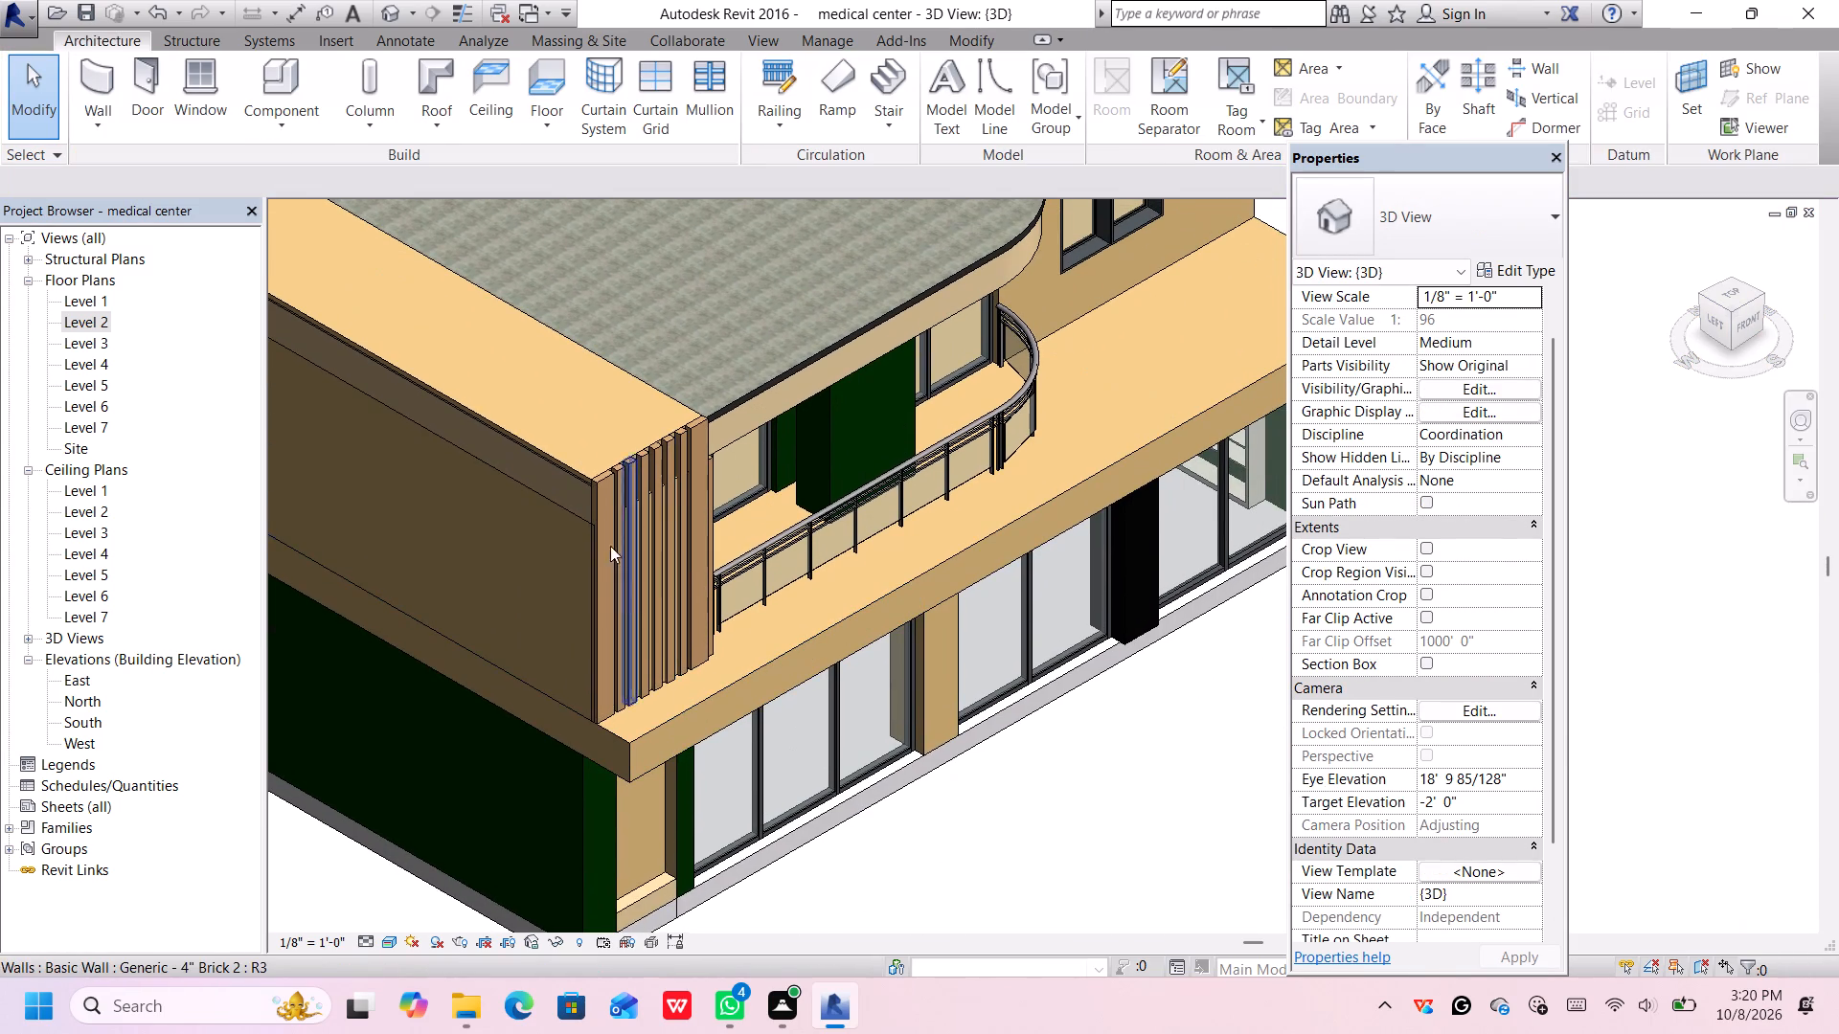
scroll(1092, 634, "down", 1)
scroll(1107, 712, "up", 1)
scroll(1108, 721, "down", 3)
middle_click_drag(1173, 741, 940, 788)
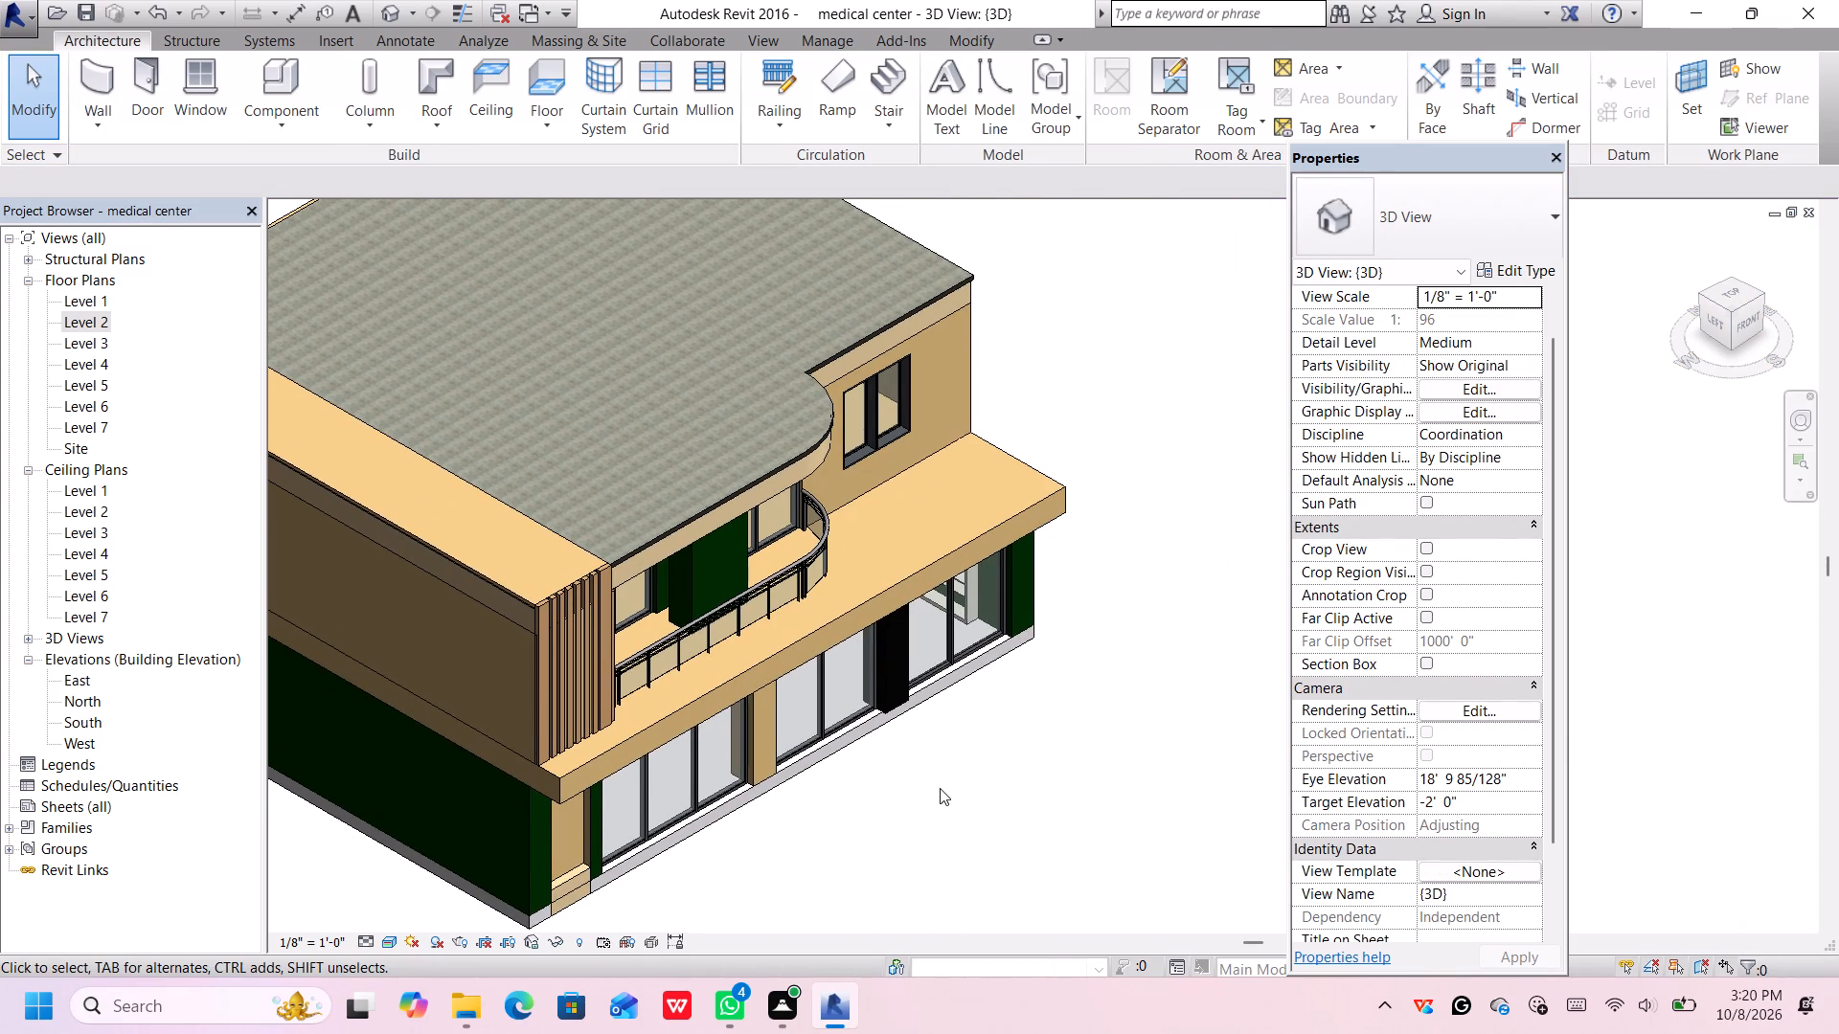
scroll(950, 774, "down", 3)
middle_click_drag(952, 759, 950, 759)
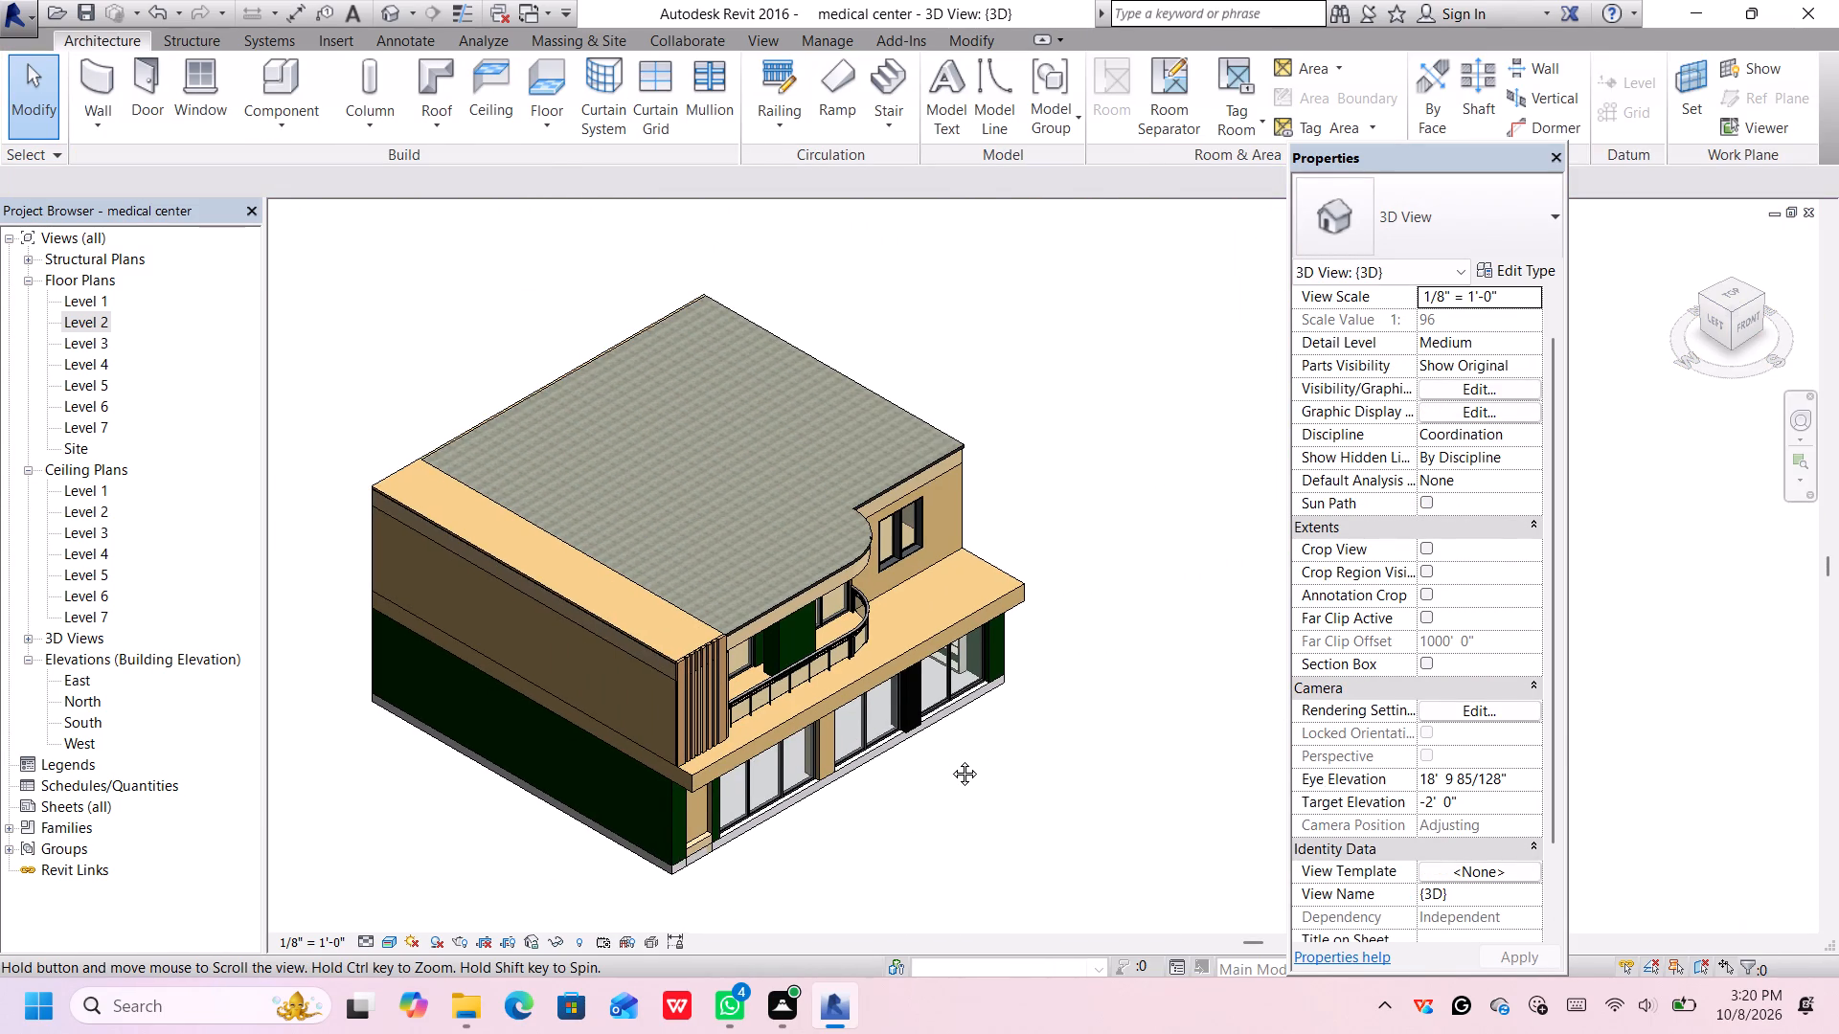
middle_click_drag(950, 759, 698, 715)
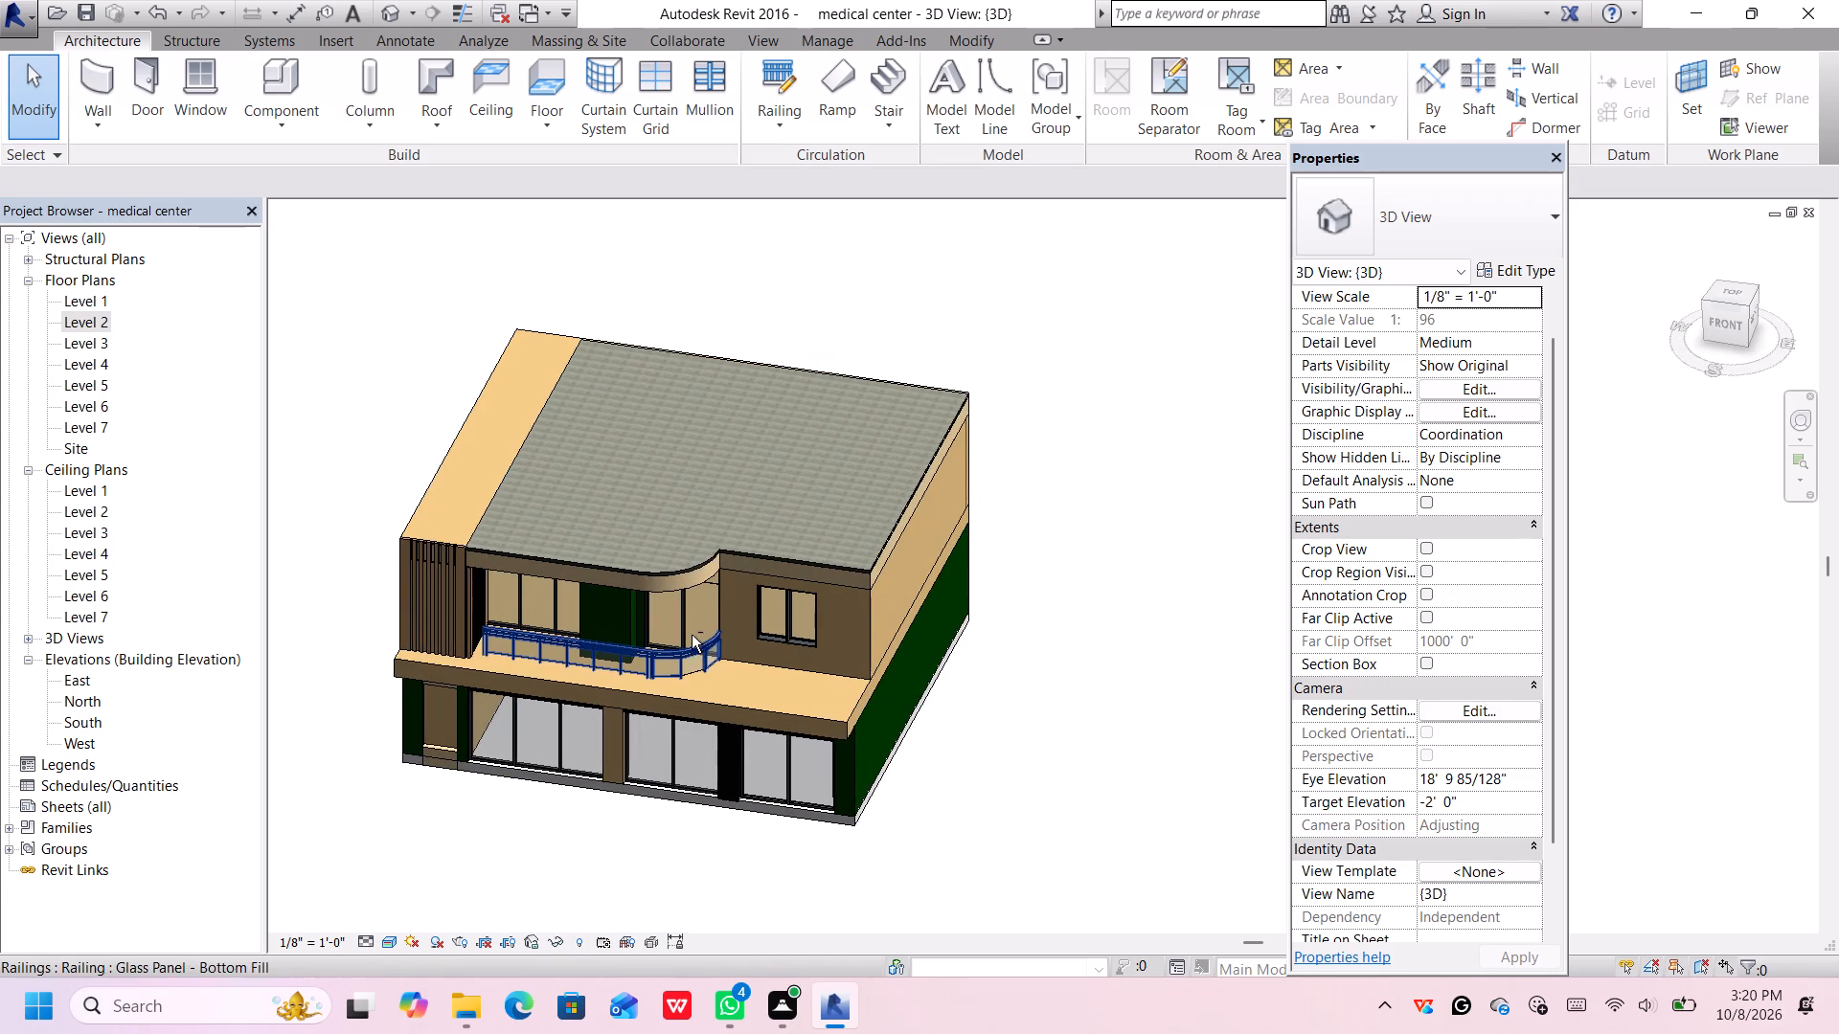
middle_click_drag(919, 848, 911, 810)
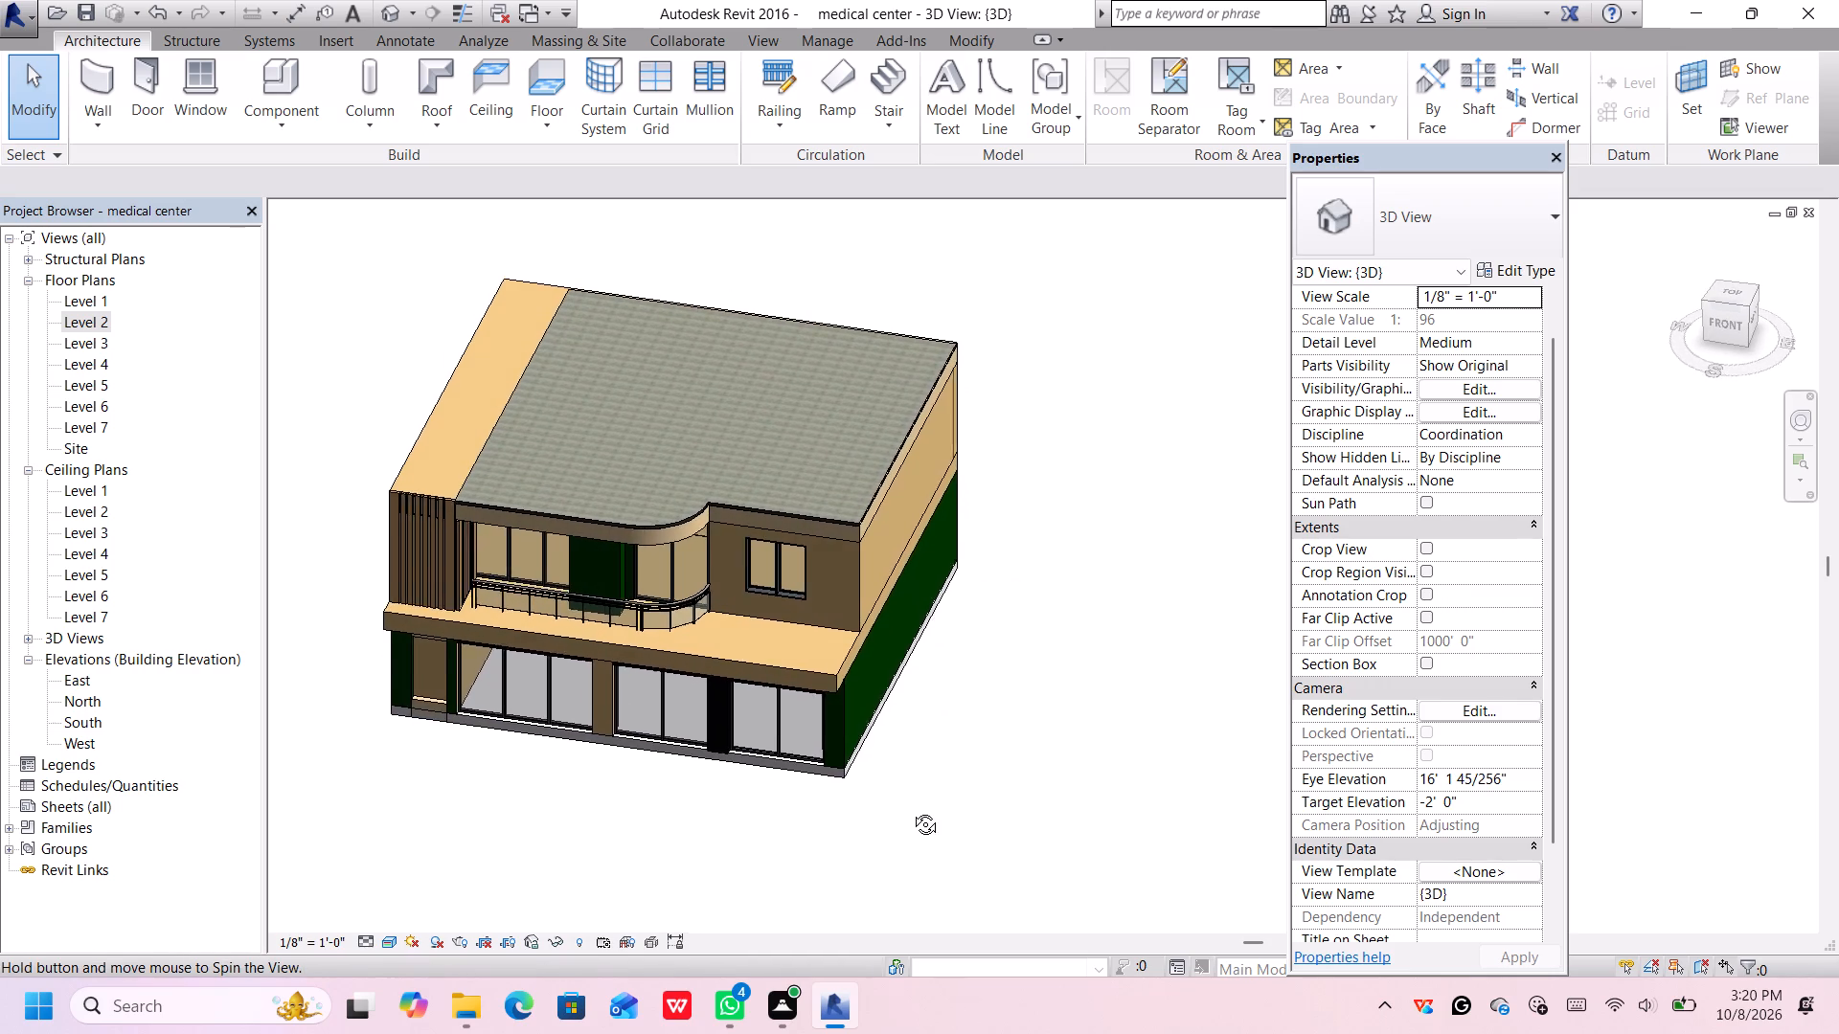
middle_click_drag(911, 810, 969, 522)
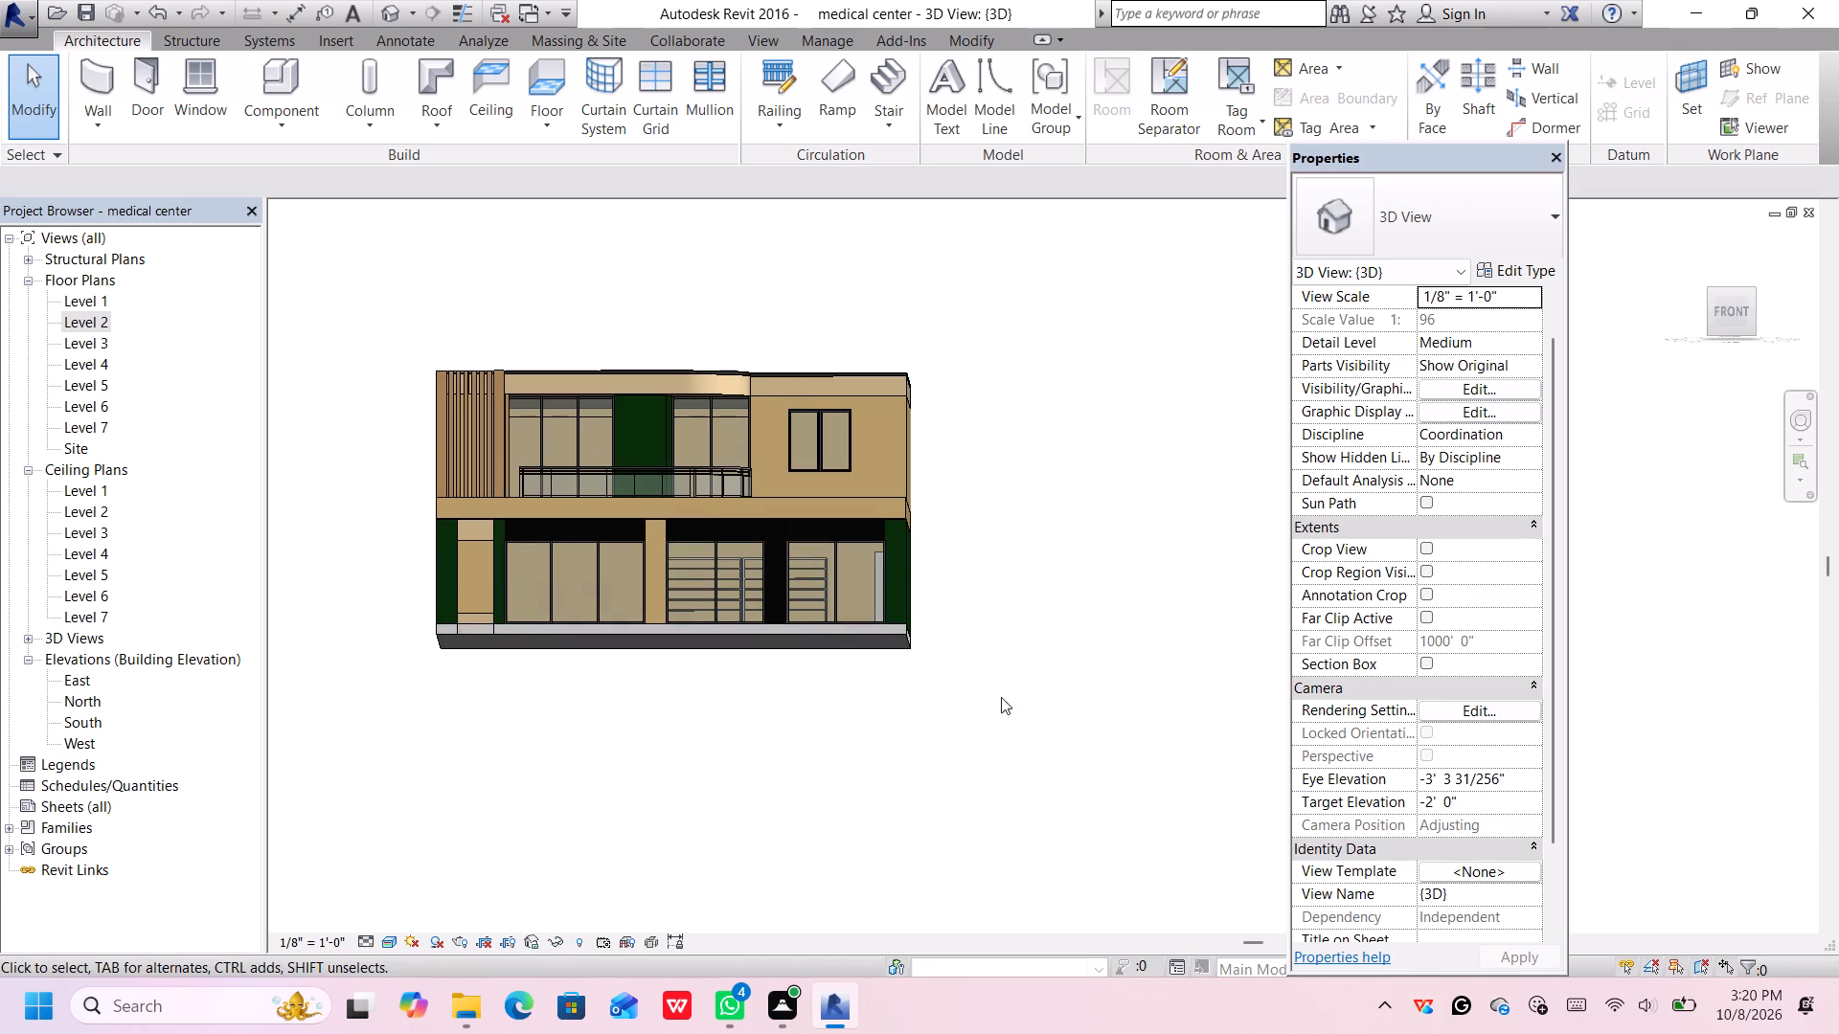
middle_click_drag(998, 700, 995, 734)
middle_click_drag(1015, 571, 1013, 576)
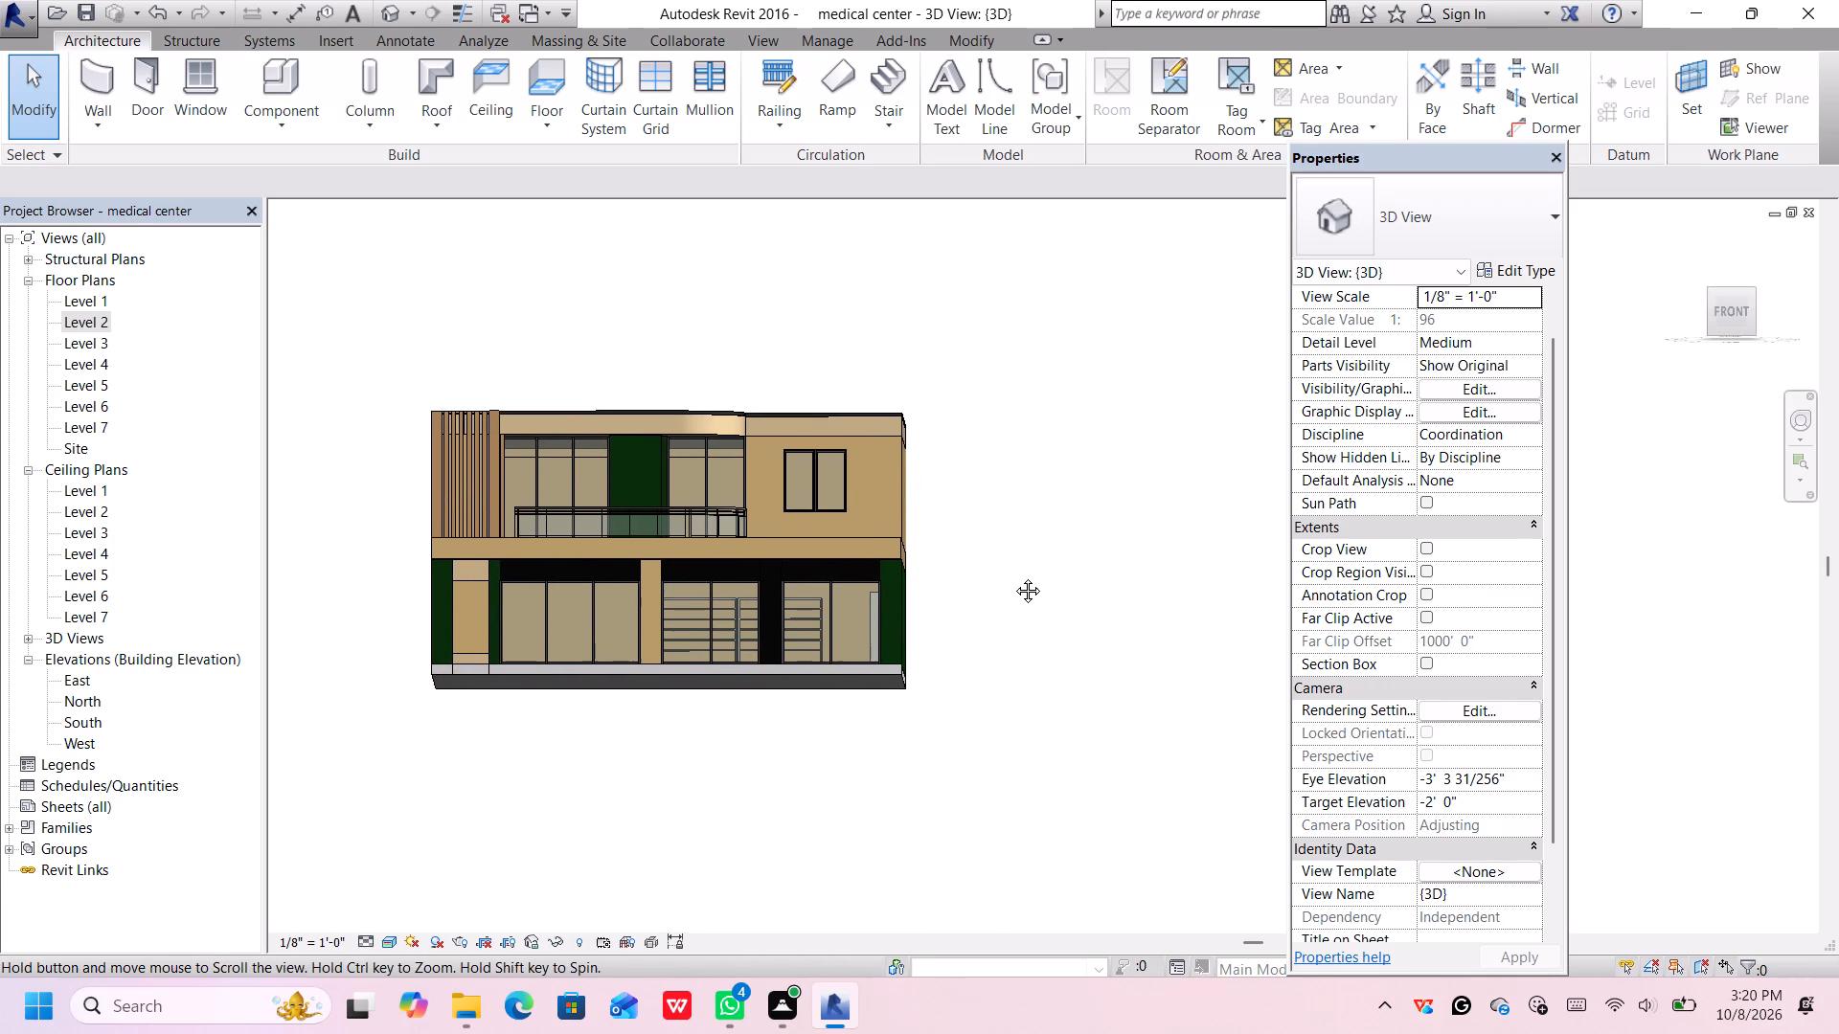
middle_click_drag(1013, 576, 1056, 712)
middle_click_drag(1035, 705, 1014, 700, "shift")
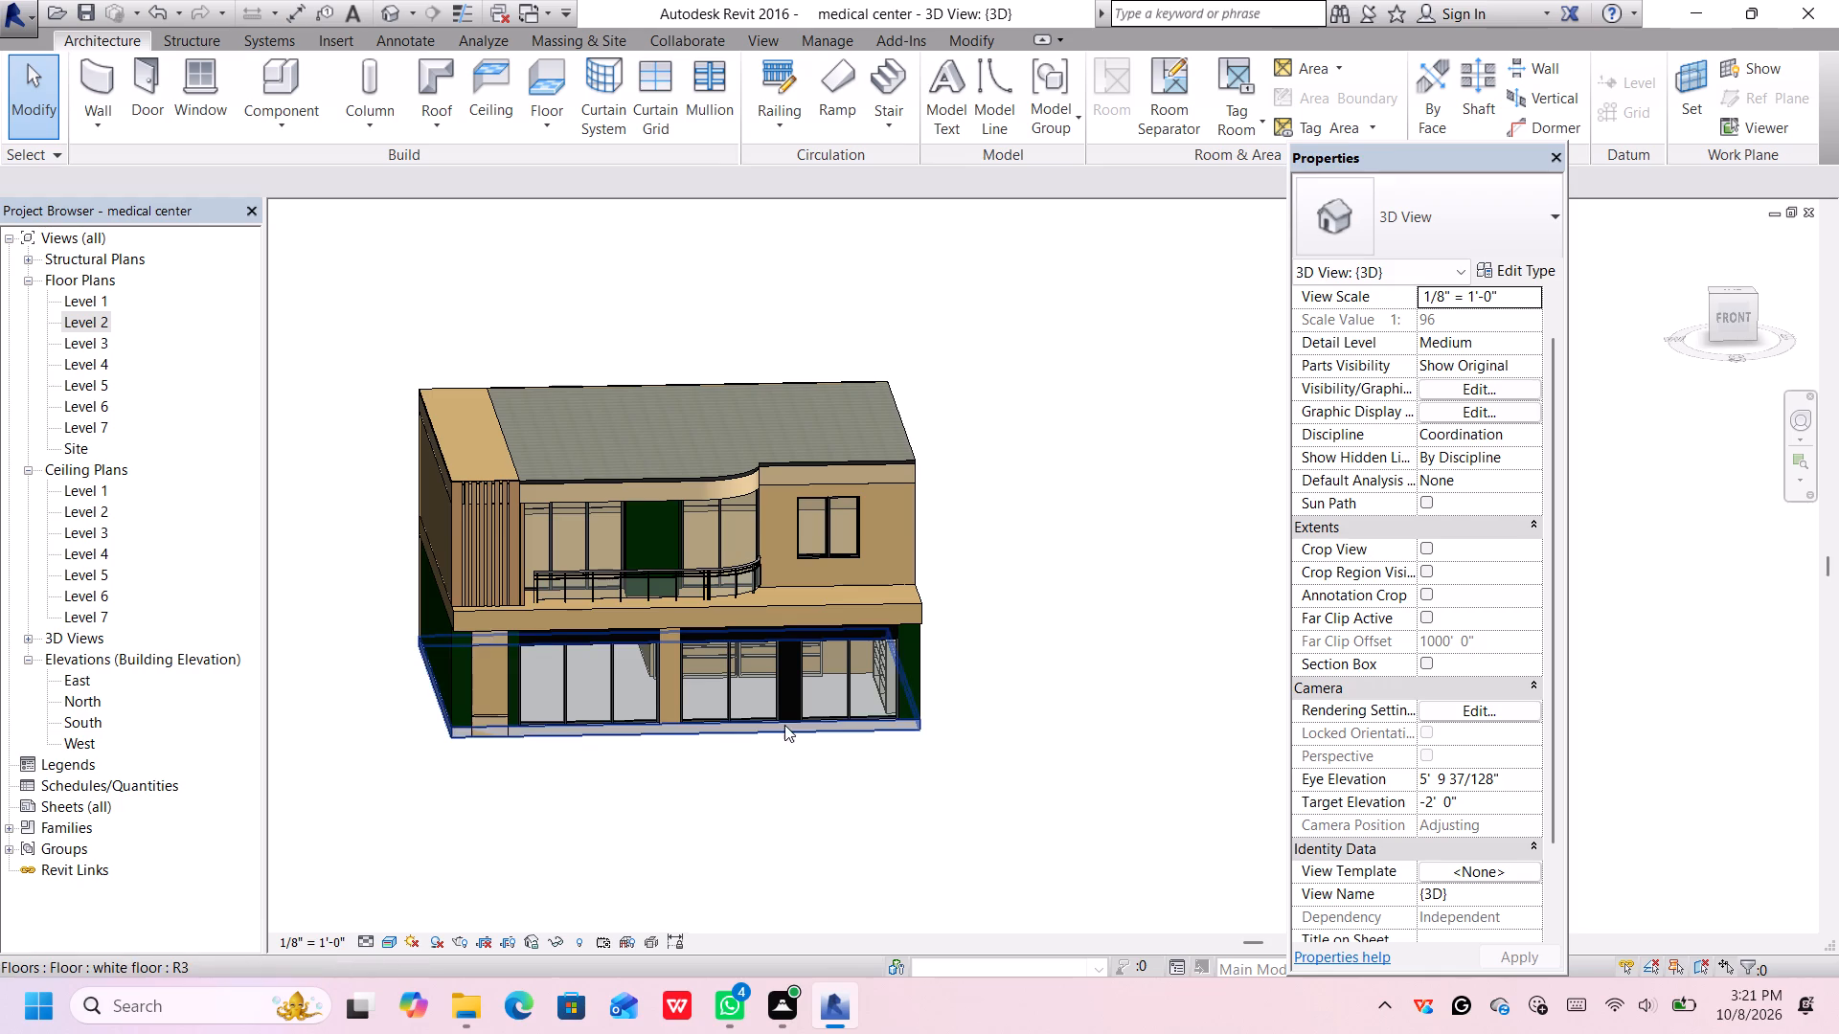
From the front 3D view, select everything in the upper storey and create a model group named ff.
scroll(887, 560, "up", 1)
scroll(950, 504, "down", 2)
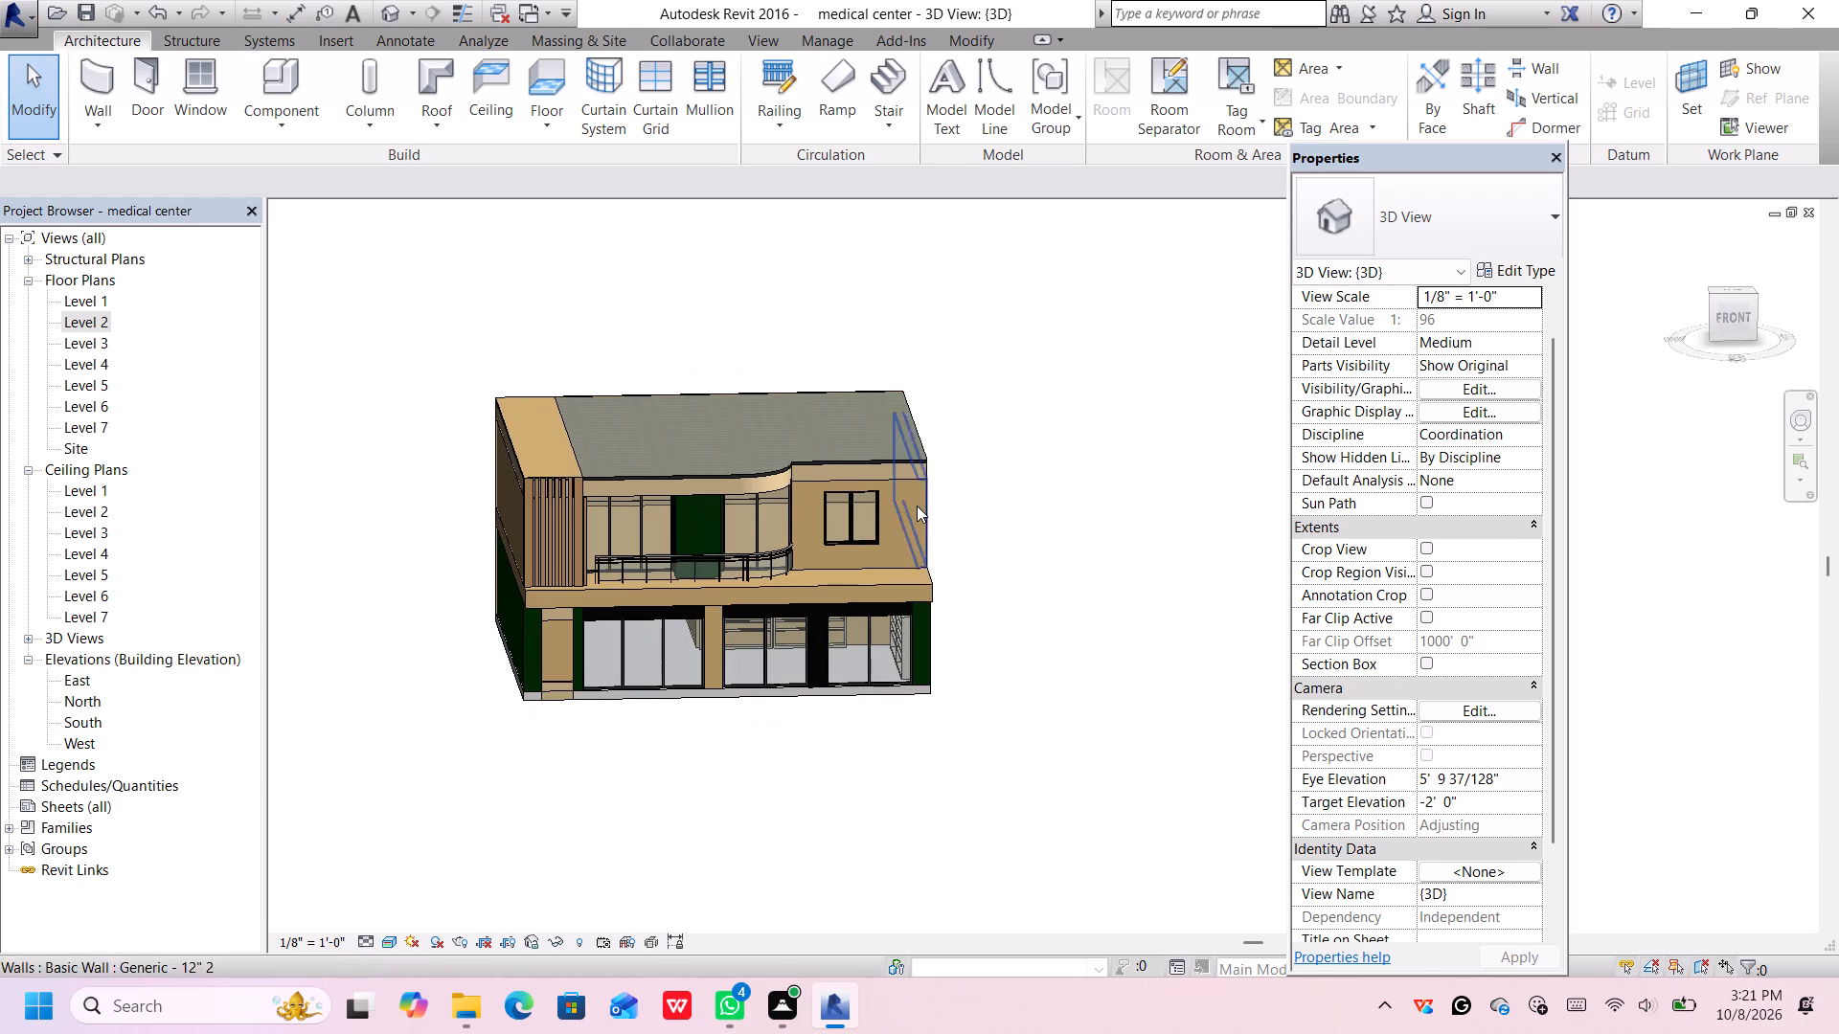
scroll(953, 505, "up", 3)
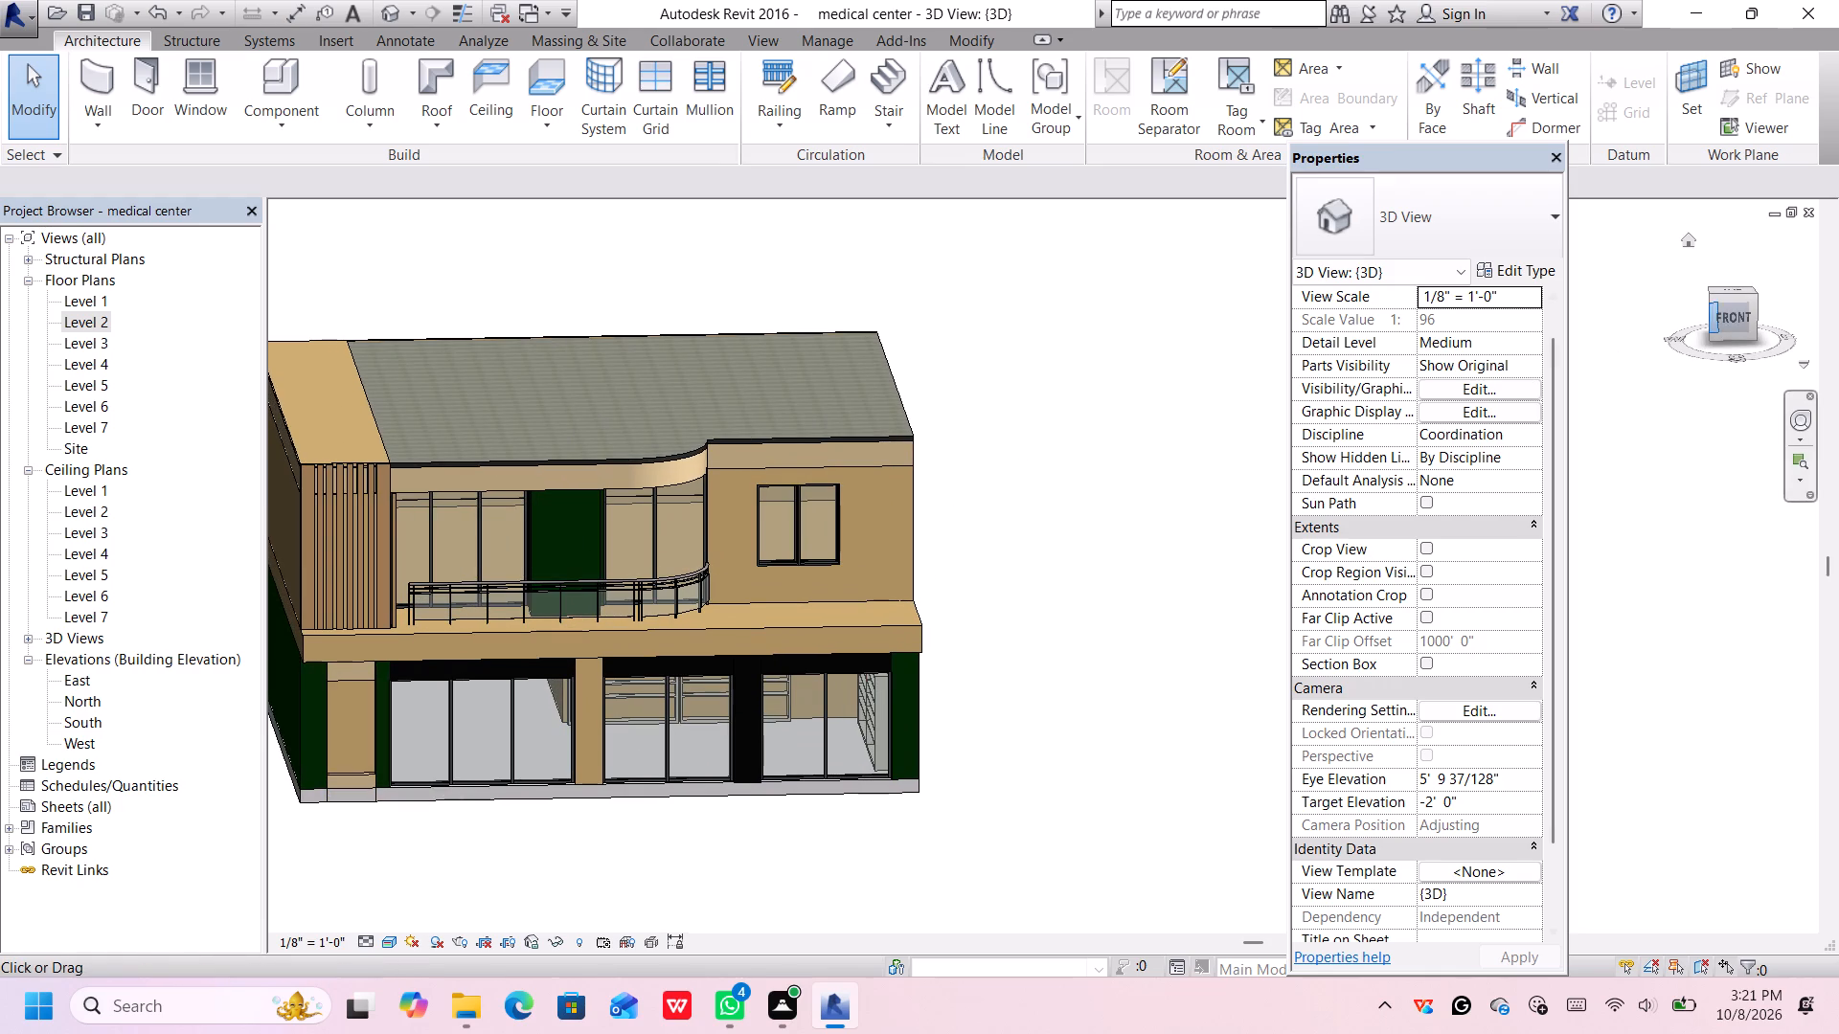
left_click(1733, 317)
middle_click_drag(1171, 498, 1033, 482)
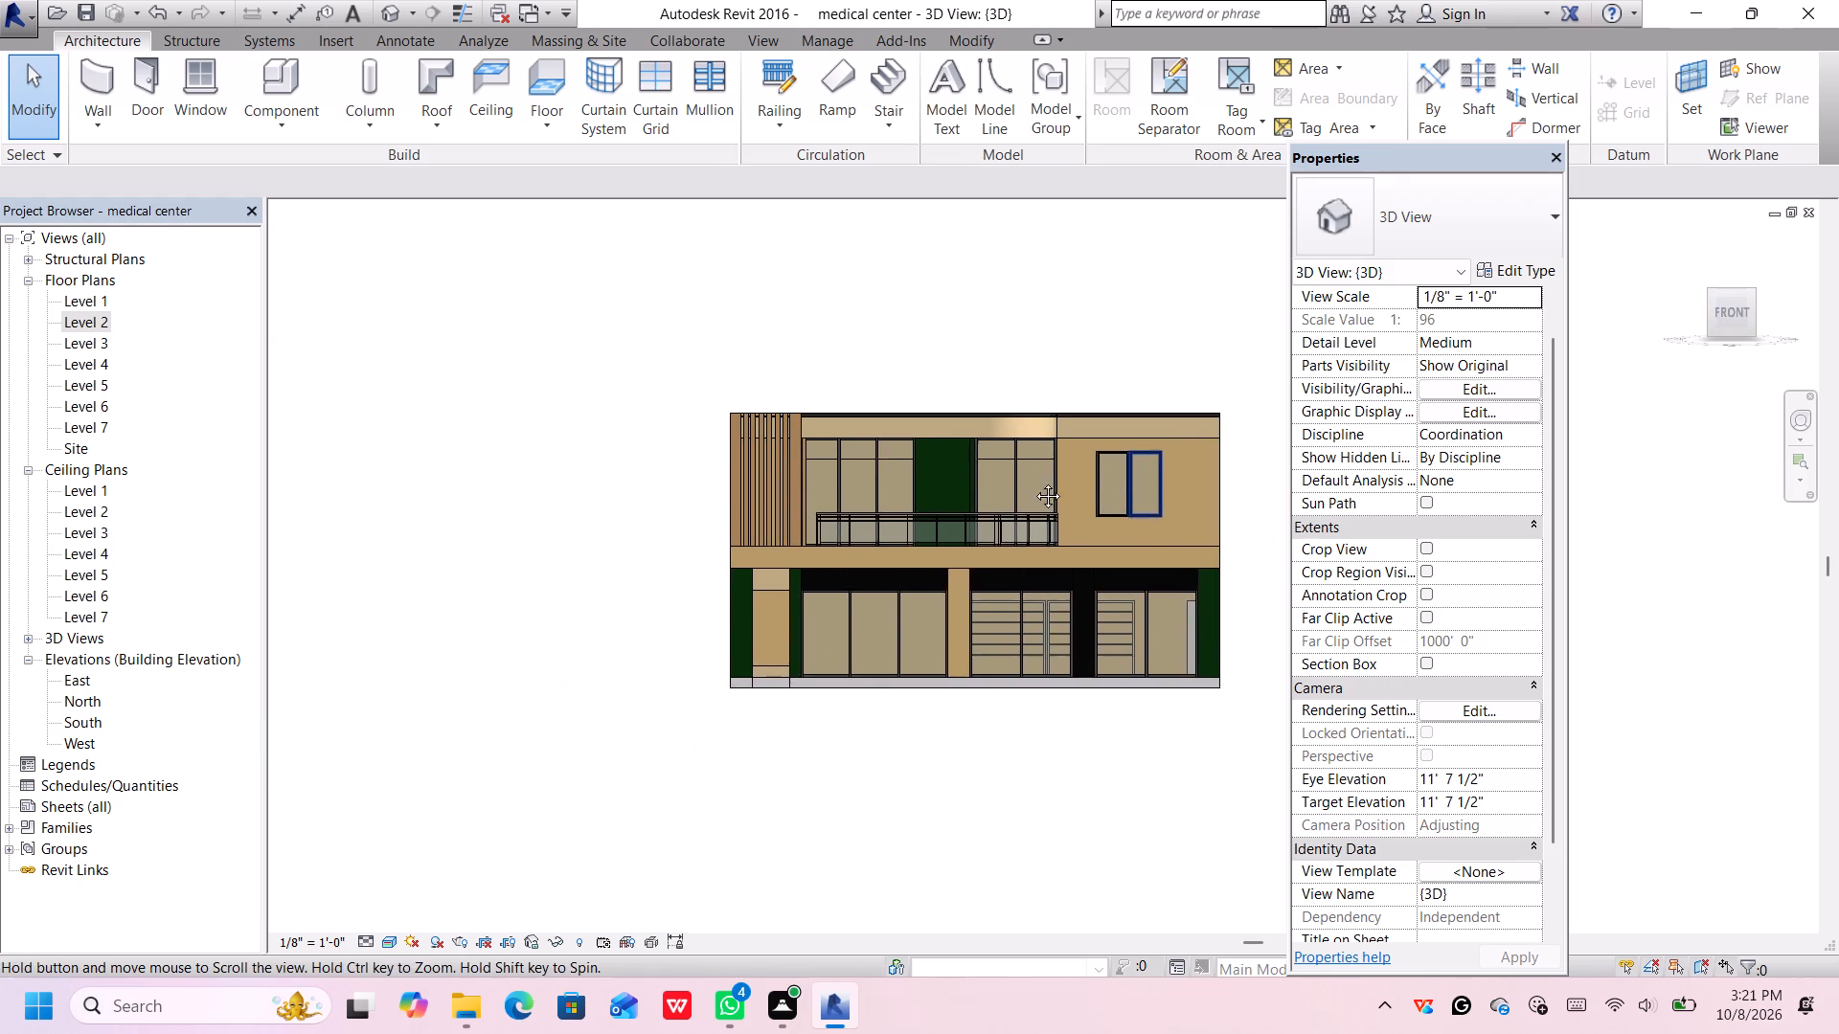
middle_click_drag(1033, 482, 927, 480)
left_click_drag(1126, 371, 752, 480)
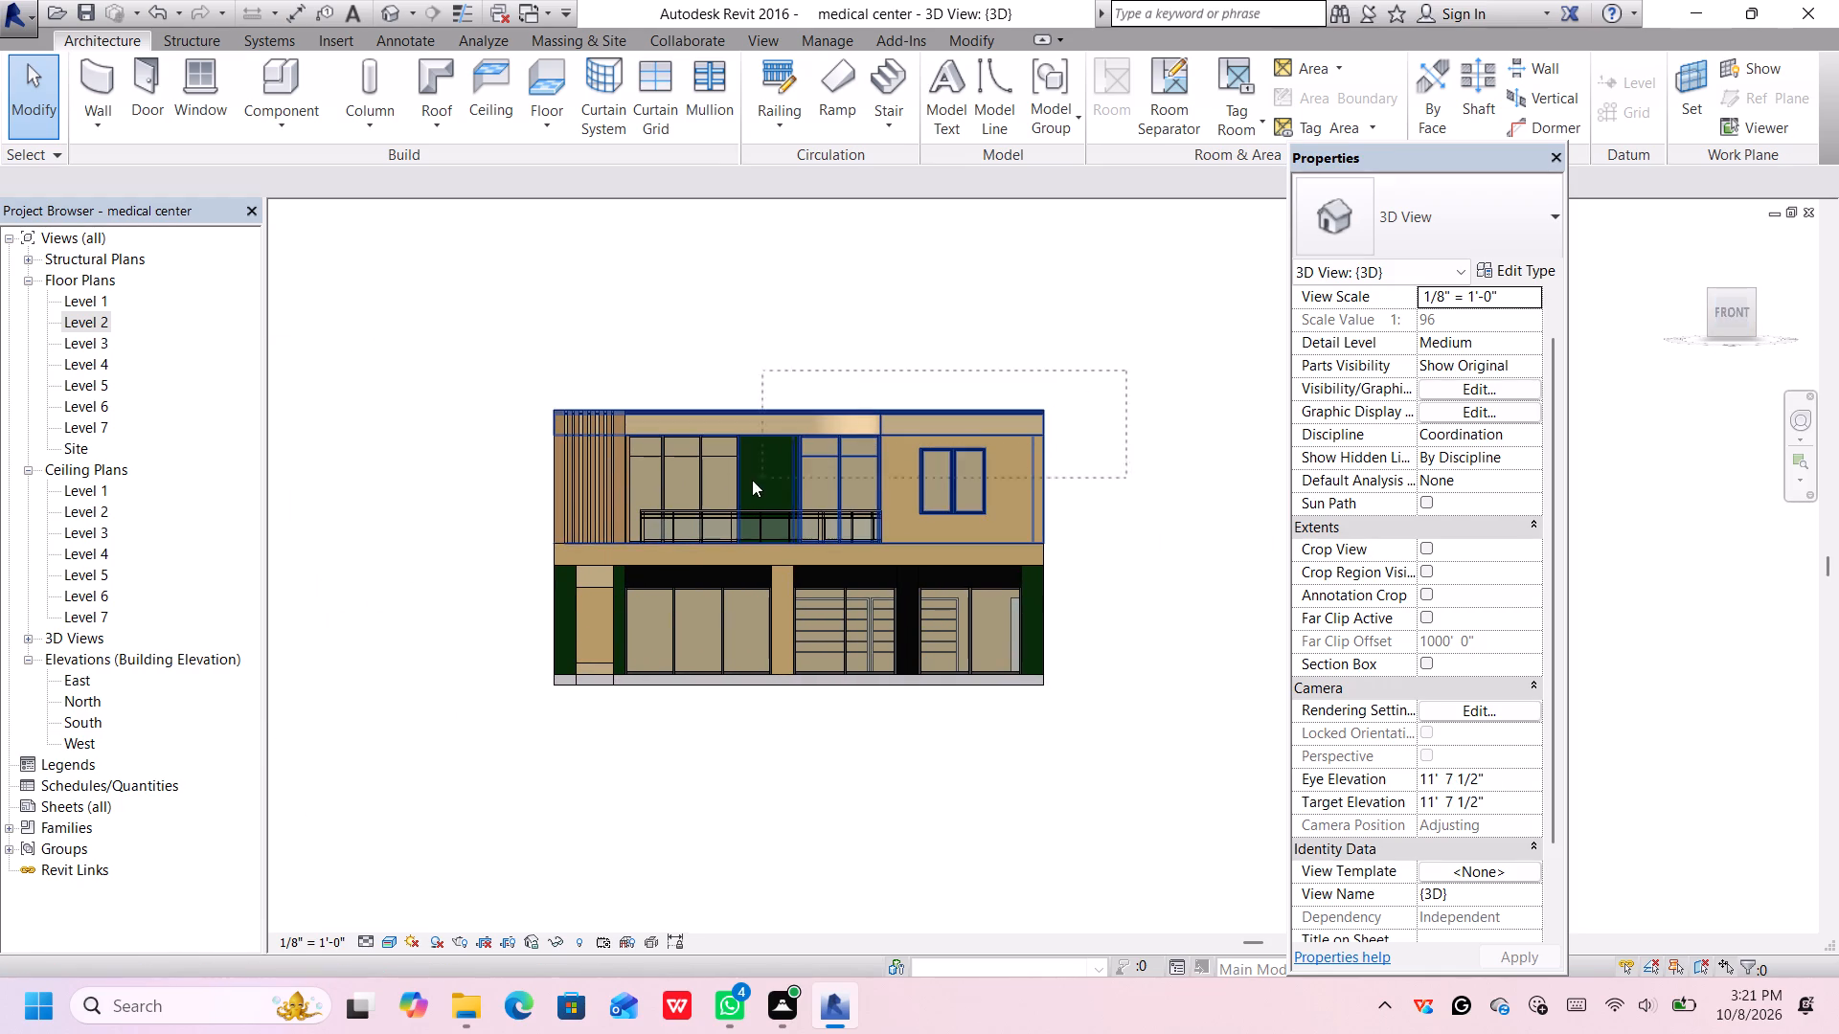
left_click_drag(752, 480, 496, 520)
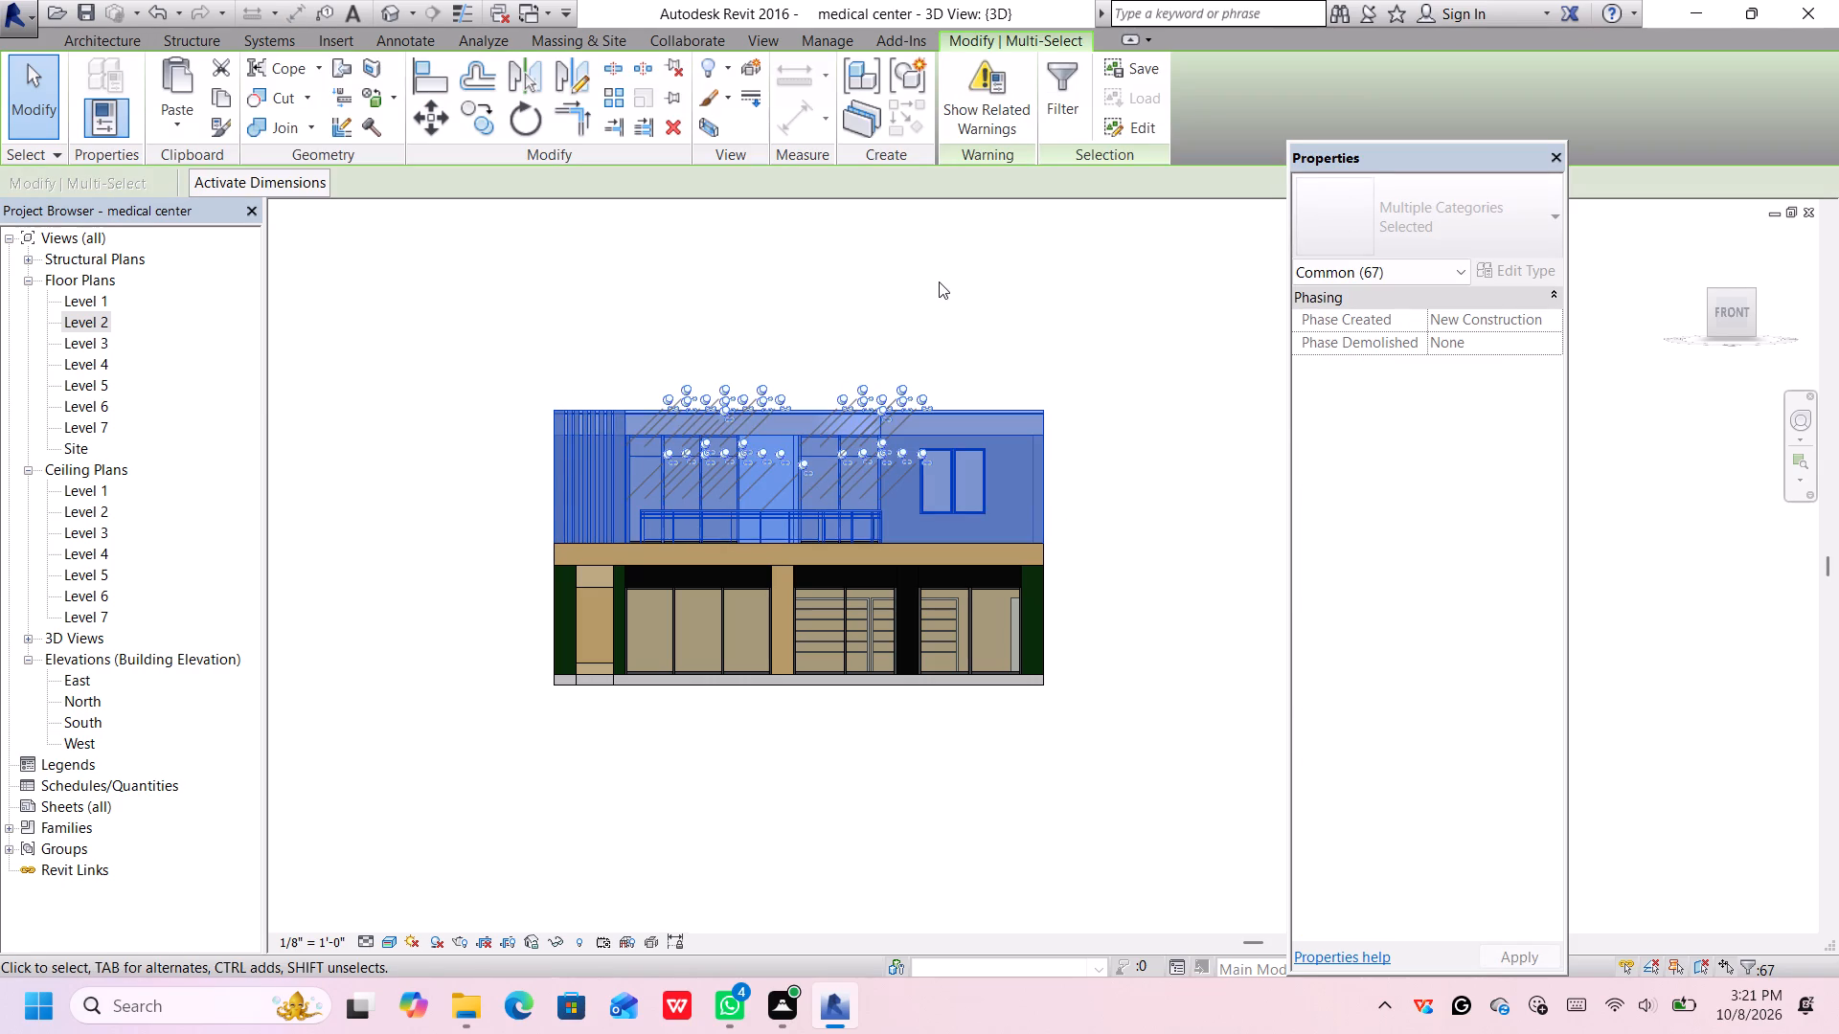
left_click(897, 79)
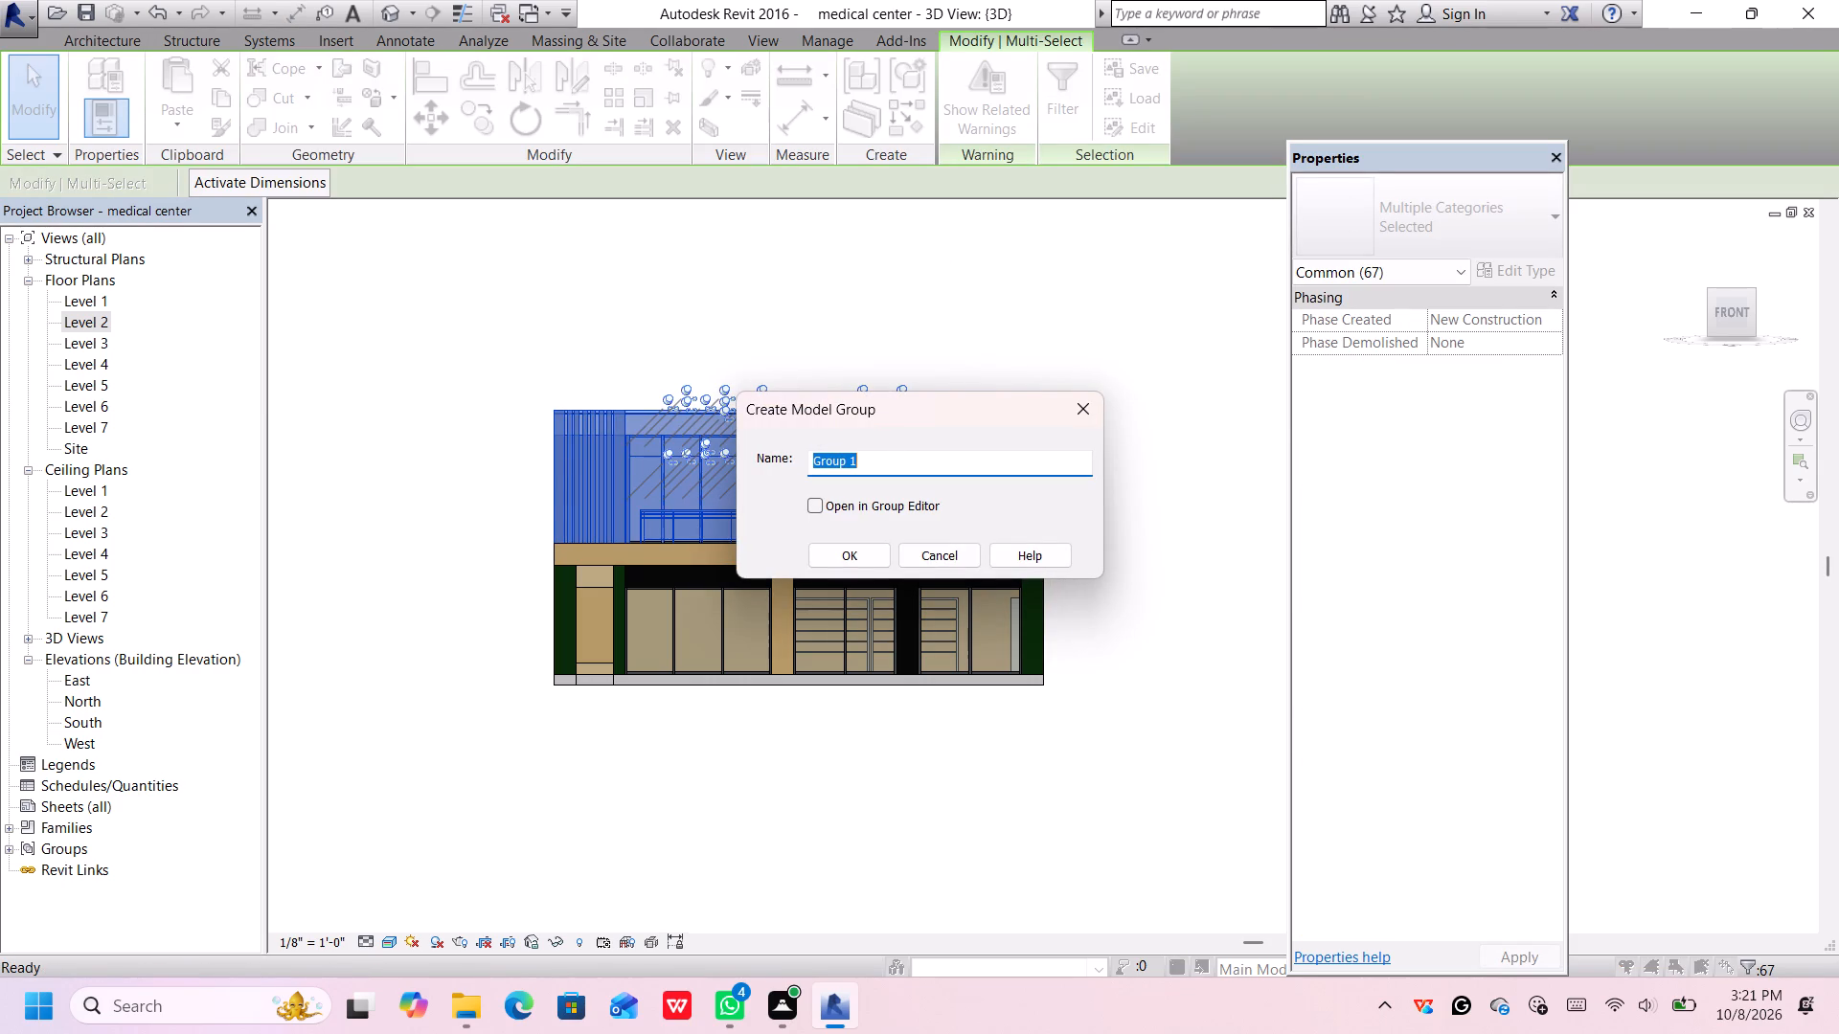
key("BackSpace")
key("f")
key("f")
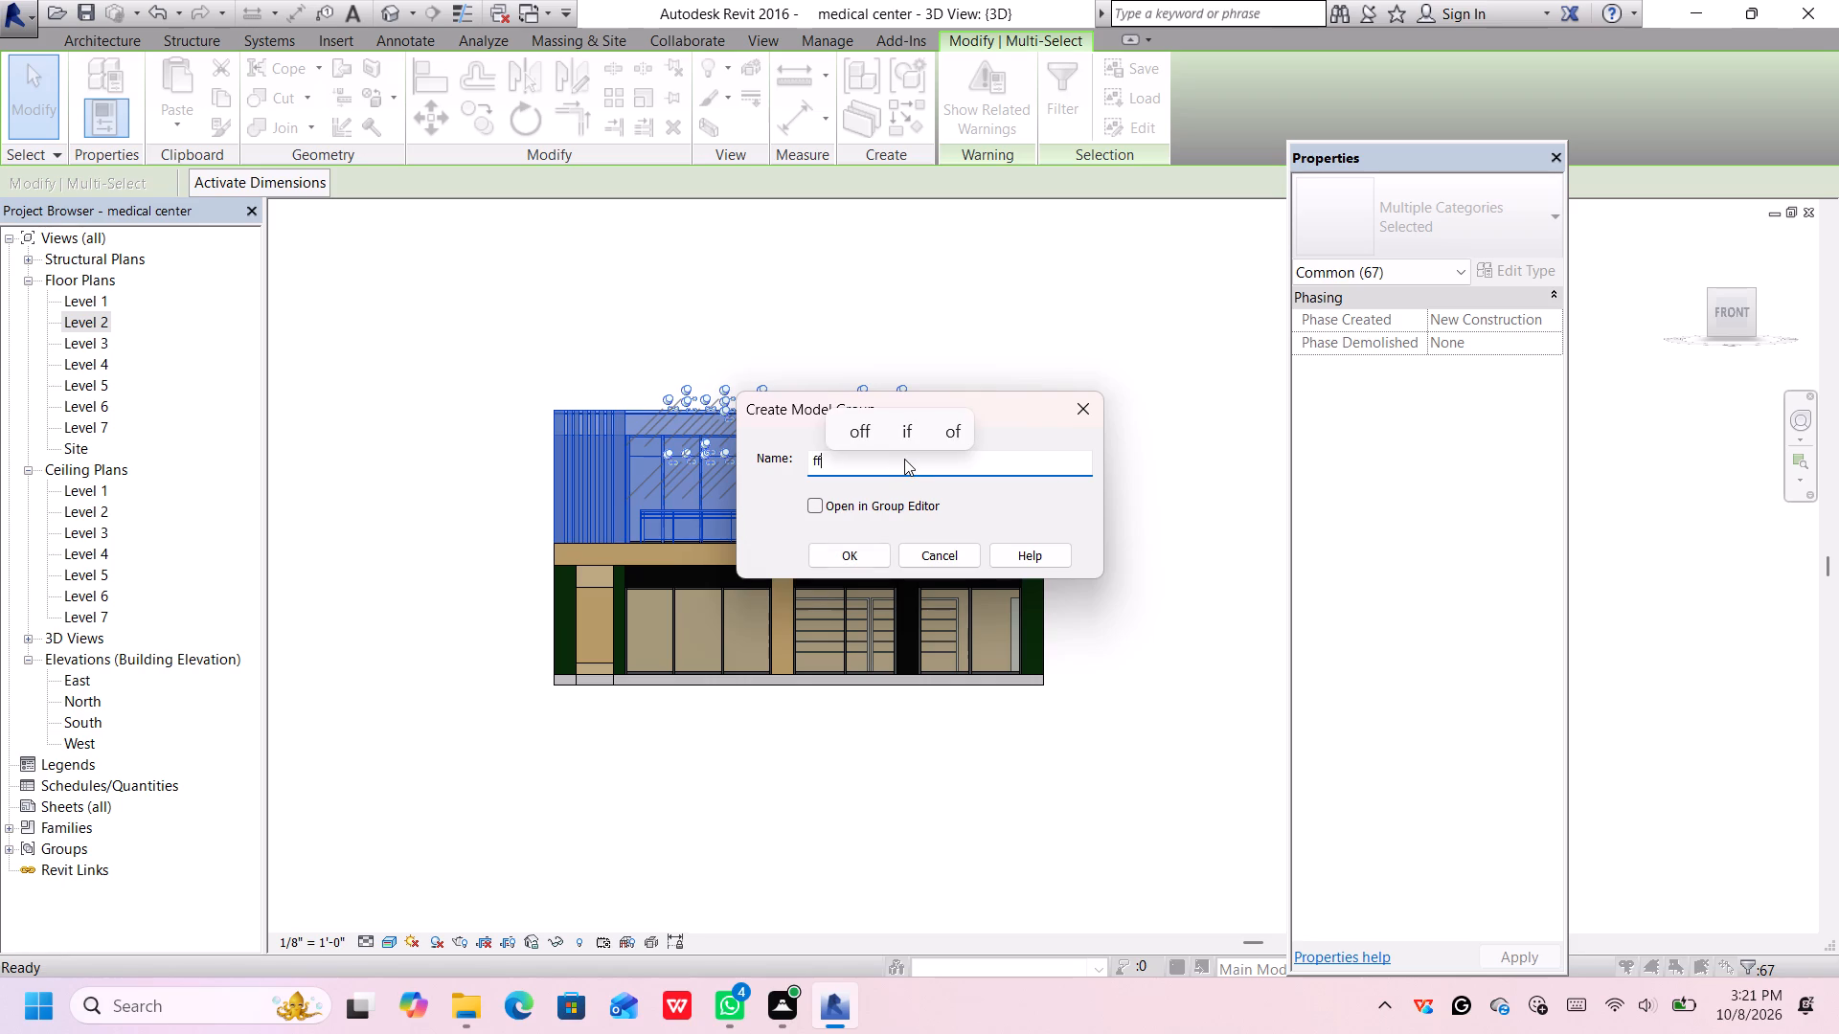
key("Return")
In the South elevation, copy the ff group and paste the copy 16' 0" directly above the original.
middle_click_drag(1061, 419, 1016, 472)
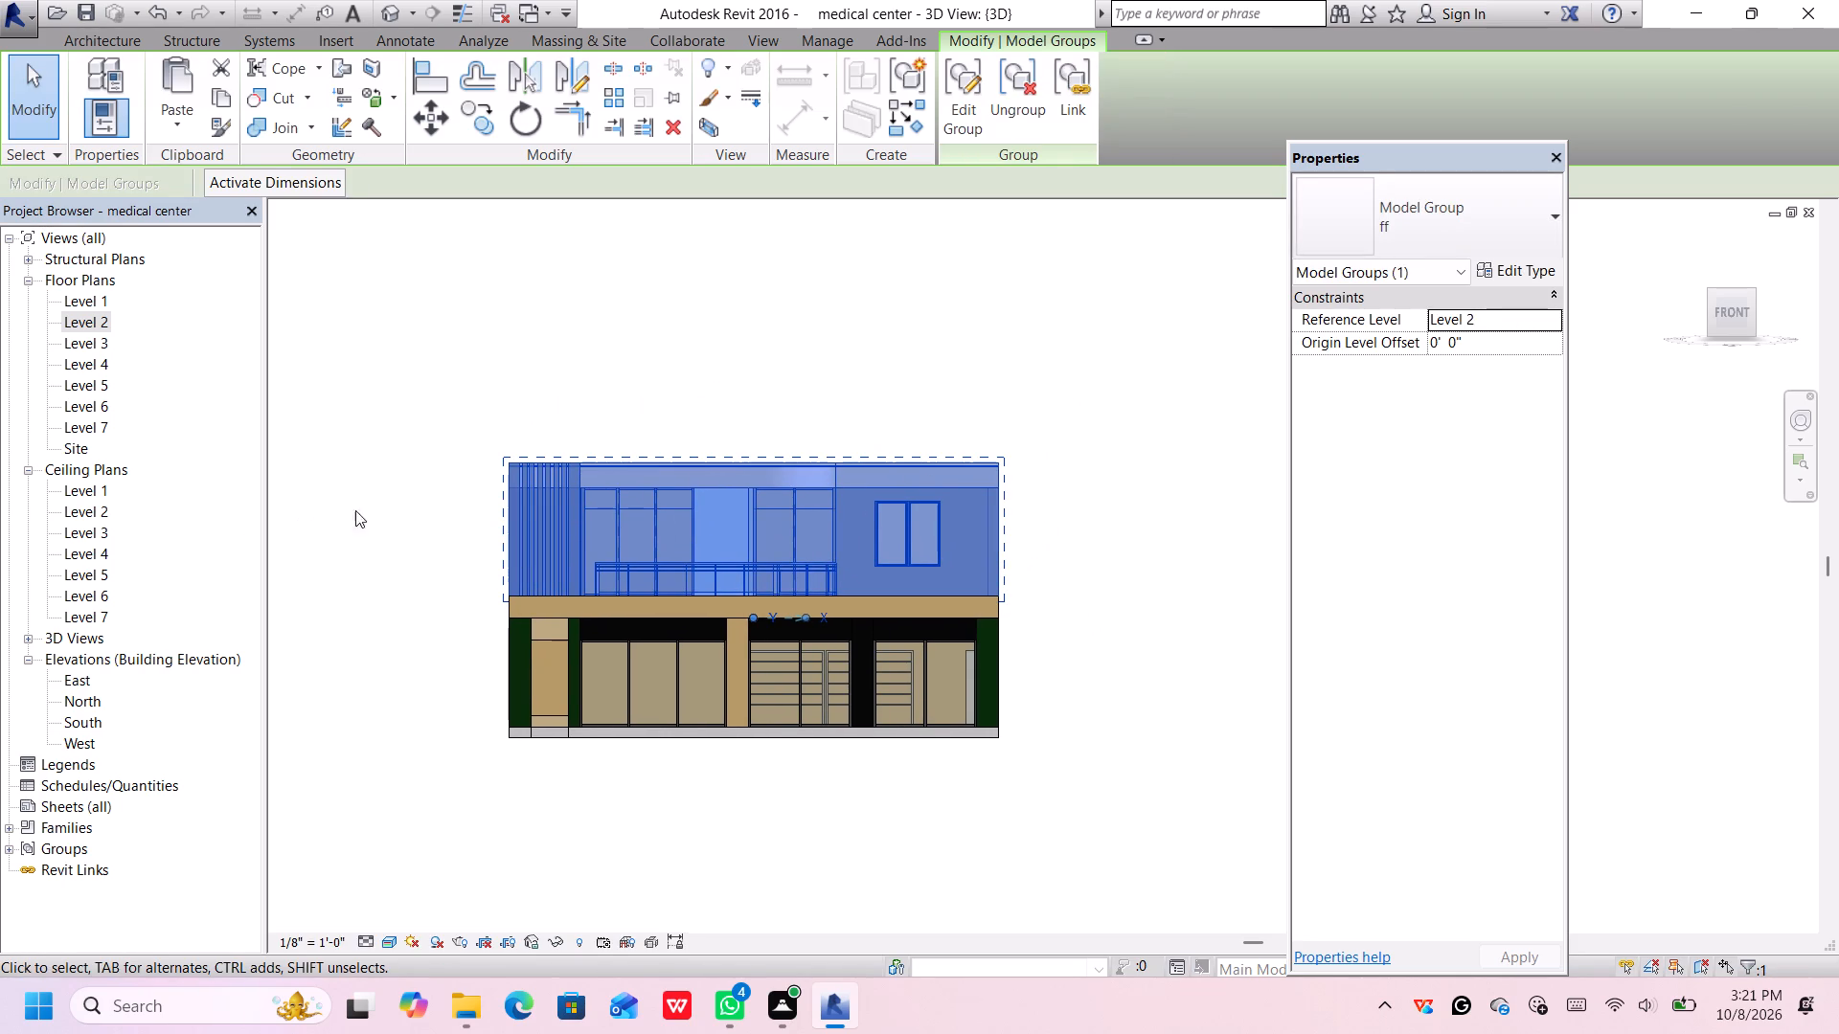
middle_click_drag(411, 526, 421, 522)
double_click(73, 722)
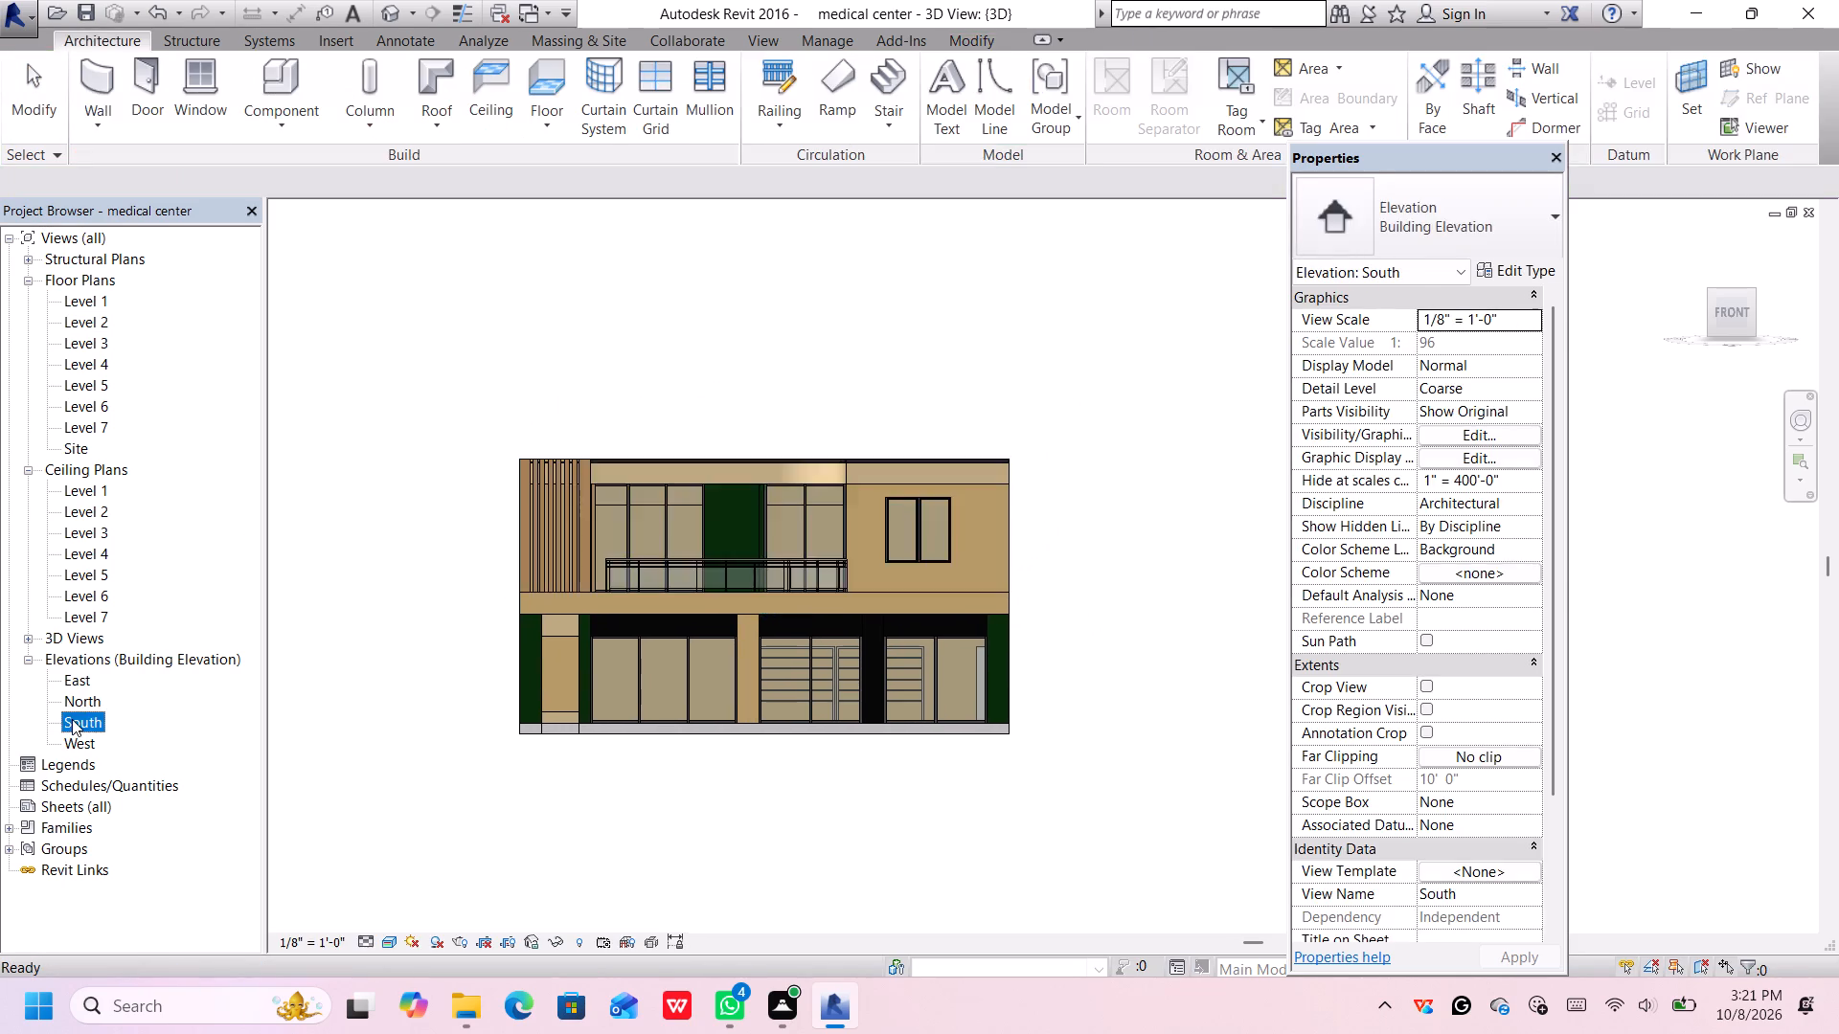
middle_click_drag(784, 614, 782, 575)
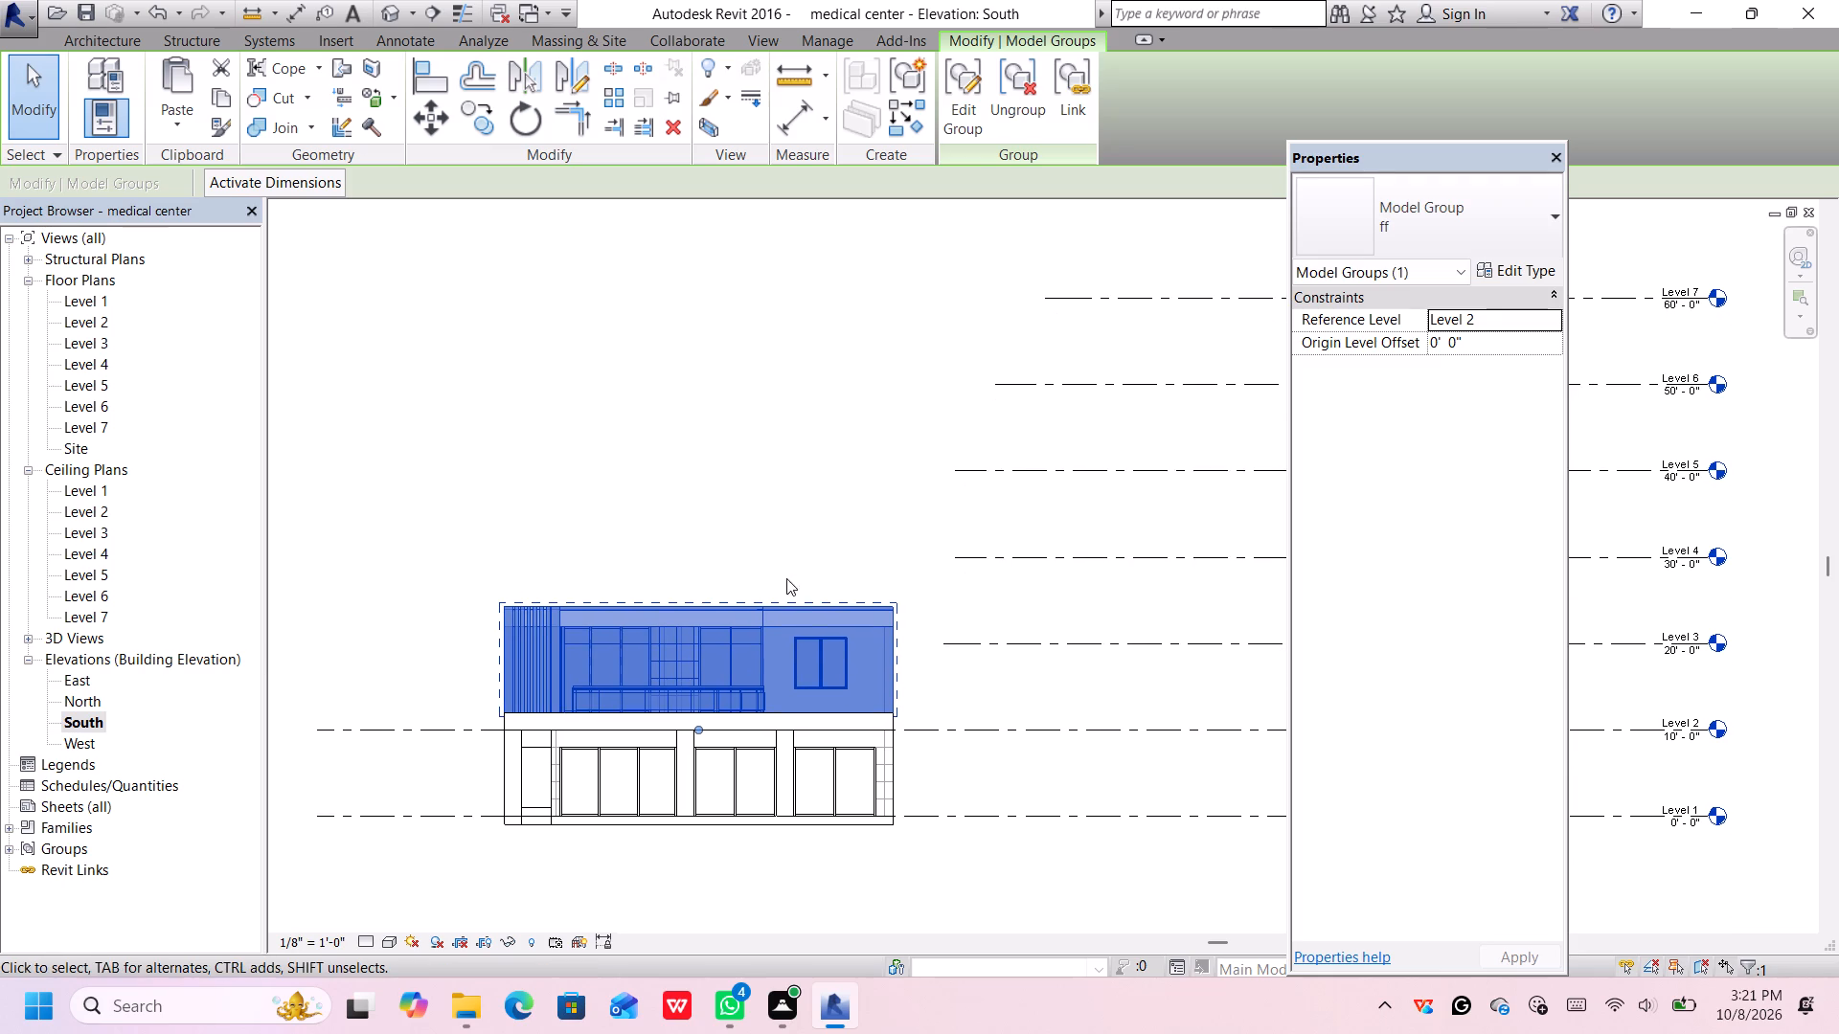
scroll(807, 601, "up", 1)
middle_click_drag(902, 617, 919, 585)
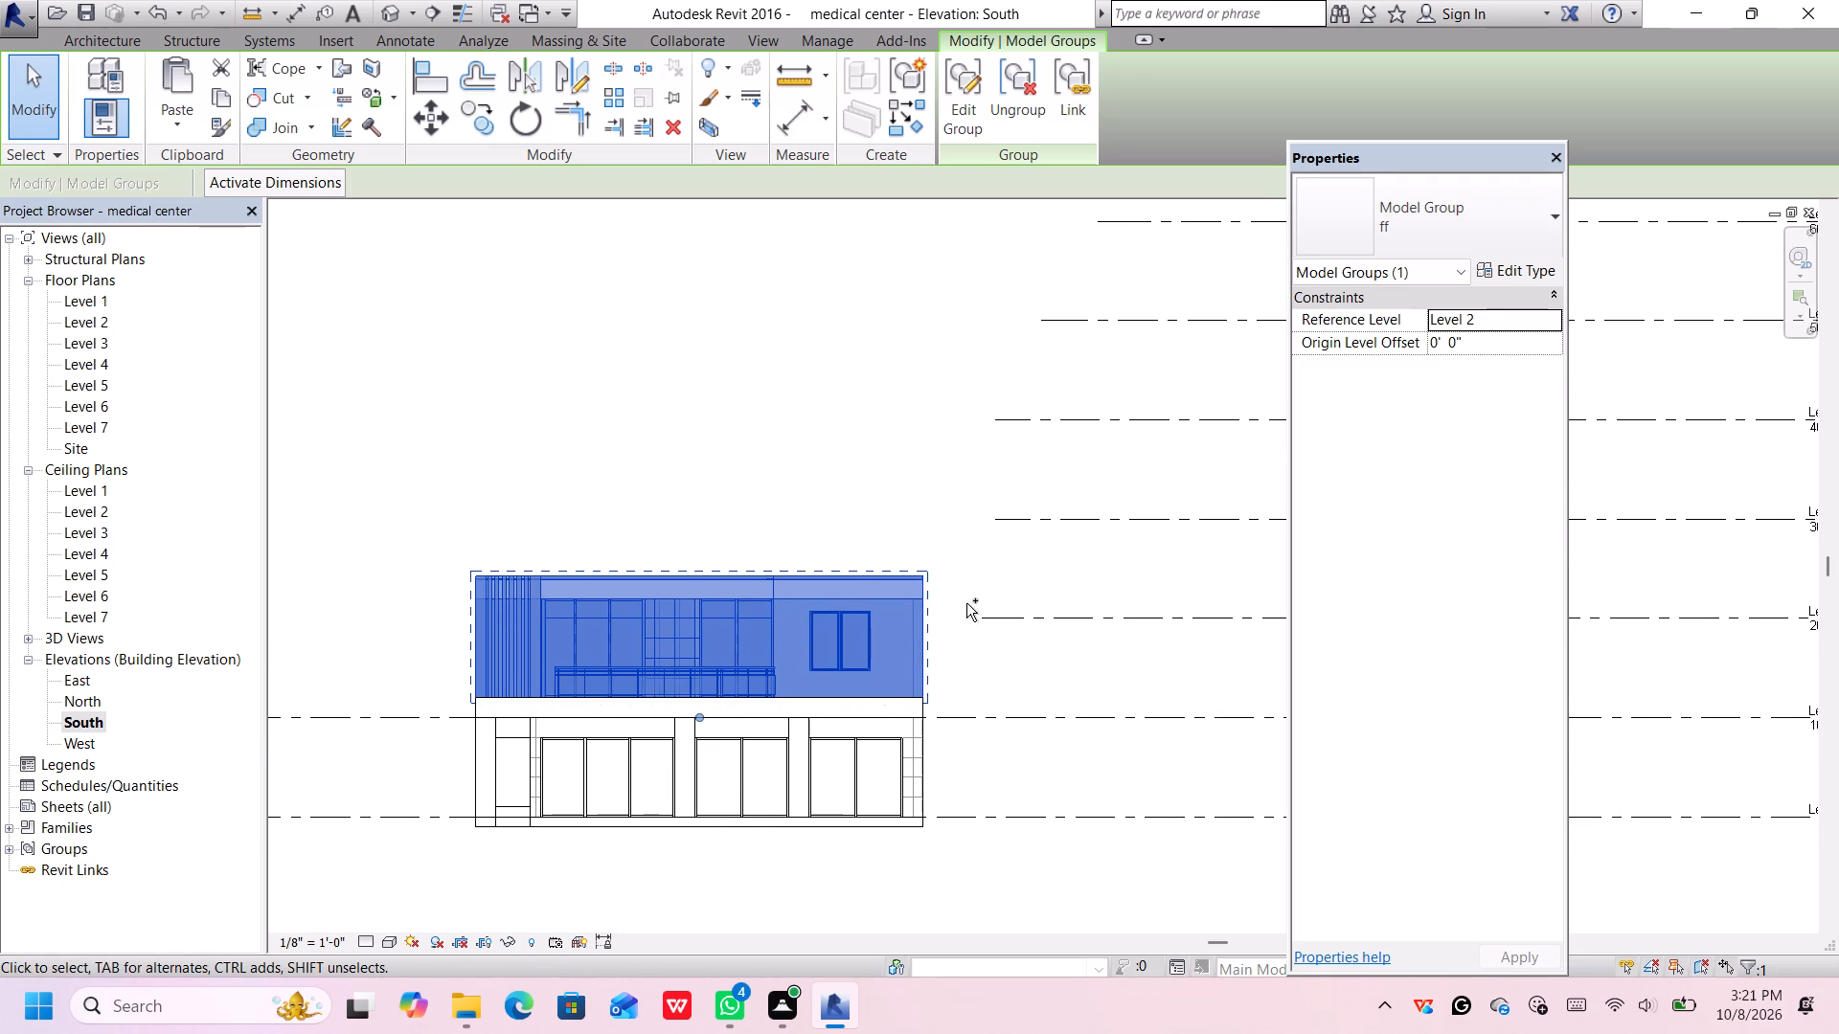
key("ctrl+c")
key("ctrl+v")
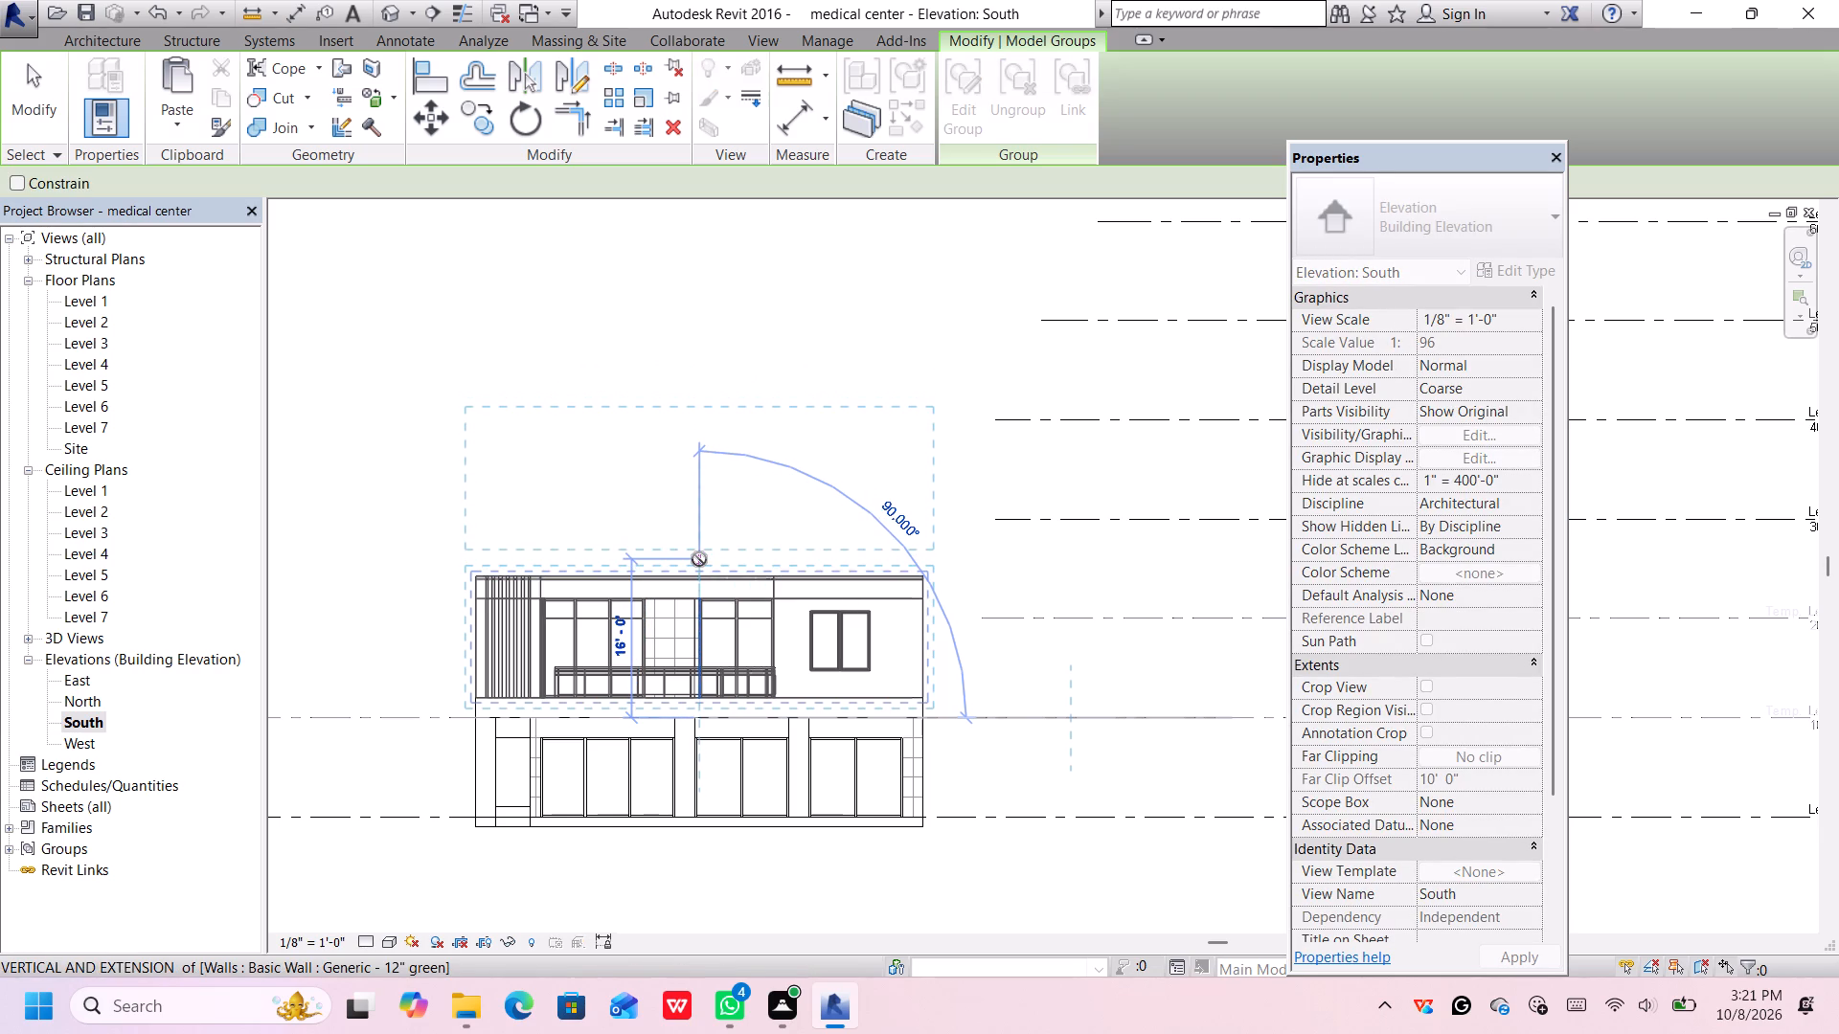
left_click(699, 559)
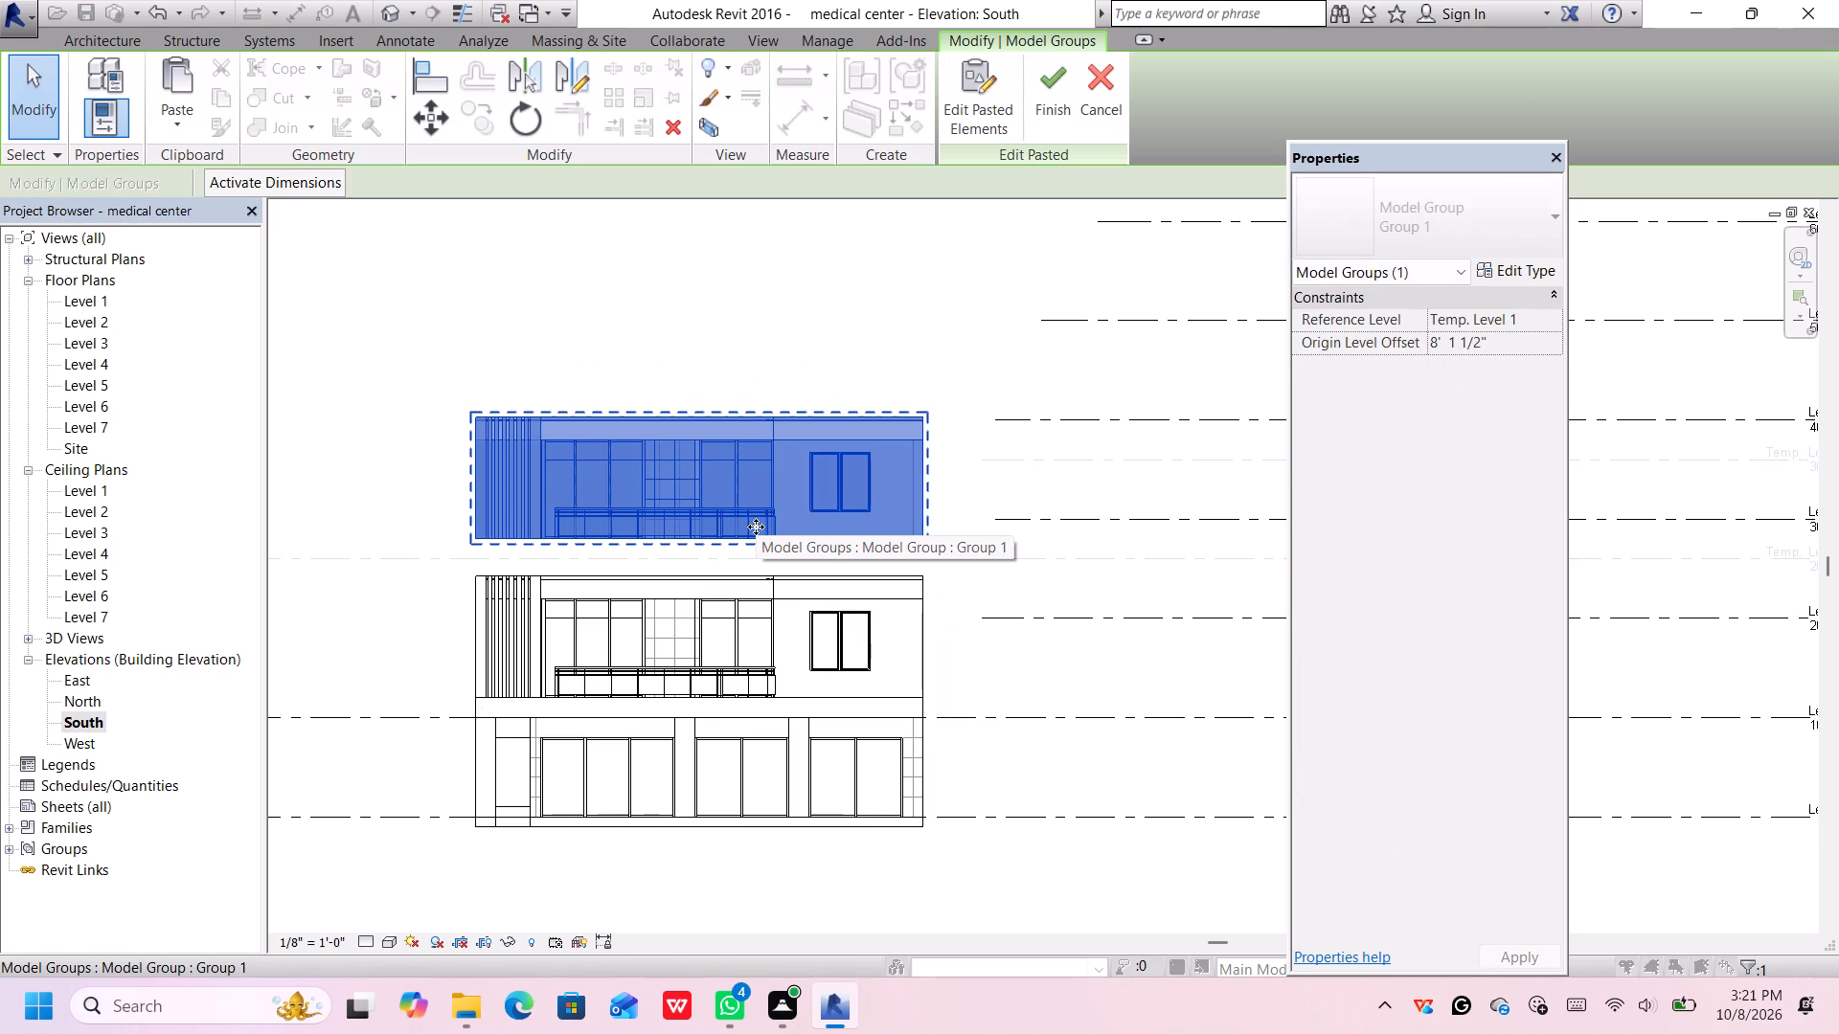
Lower the pasted storey to about 2' 6" above Level 3, just over the storey below, and finish the paste.
key("Down")
key("Down")
key("Down")
key("Down")
key("Down")
key("Down")
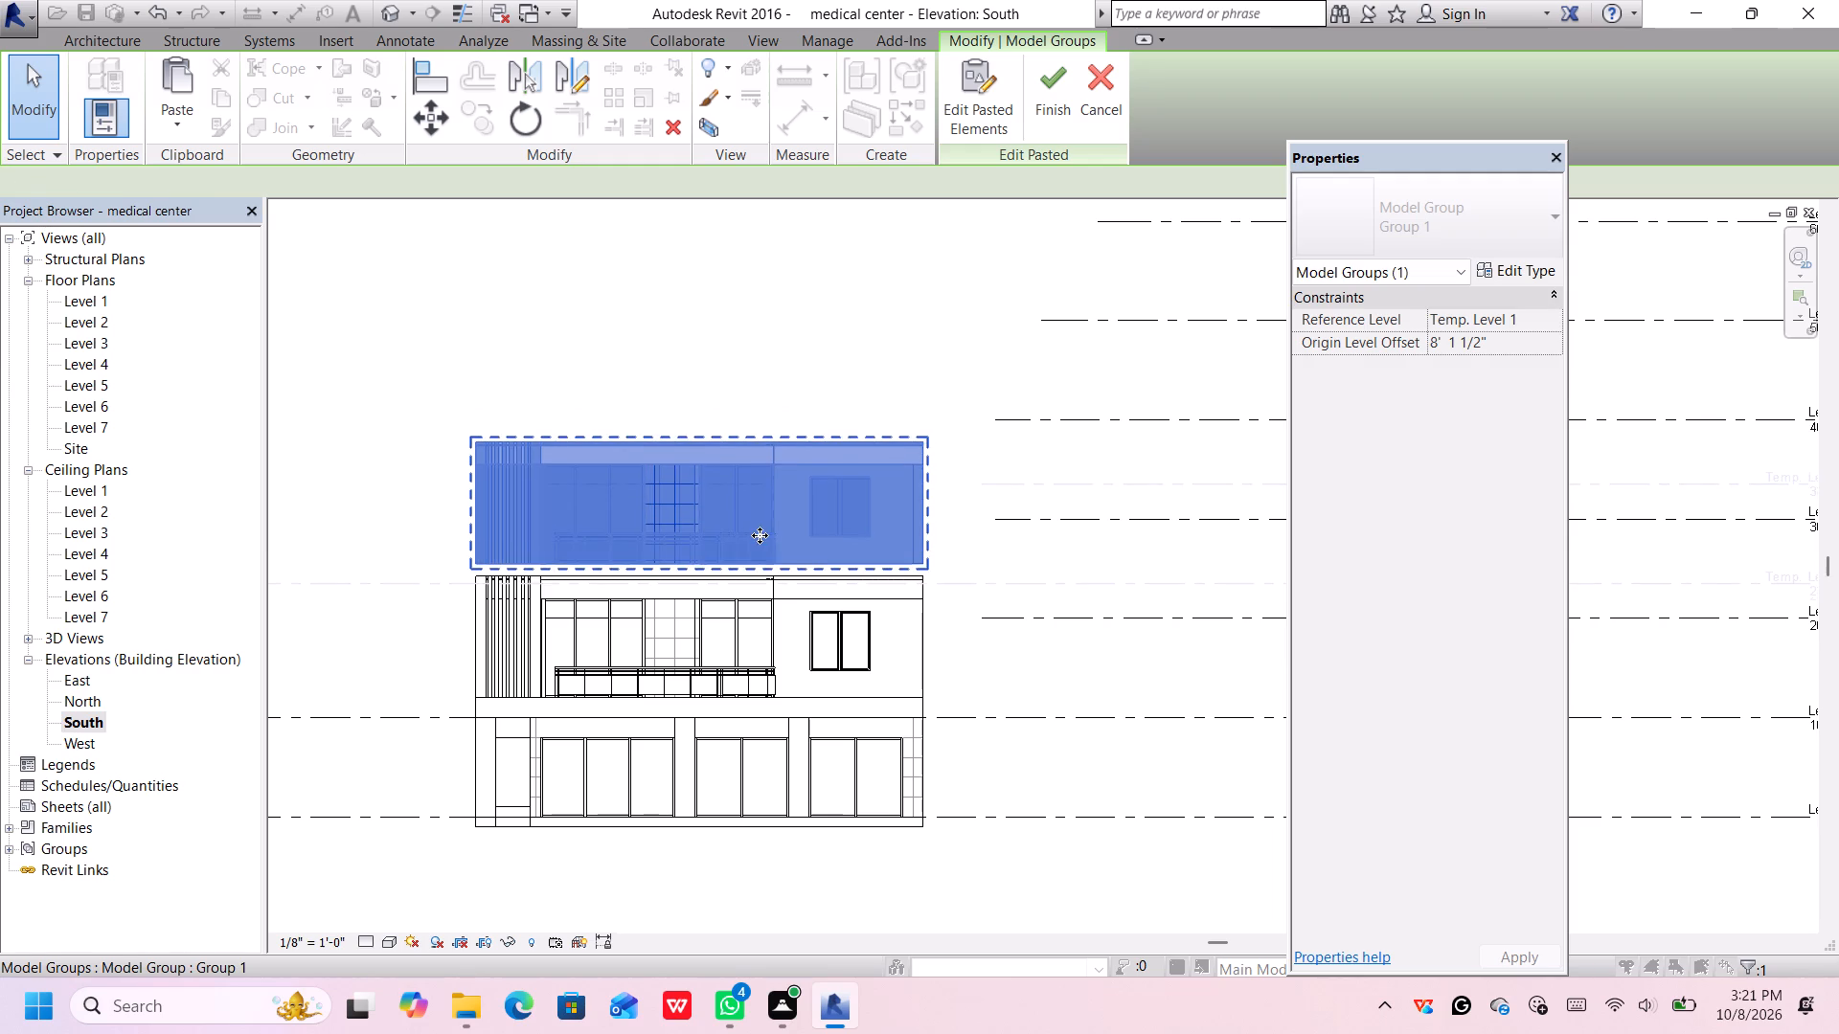
key("Down")
key("Down")
key("Up")
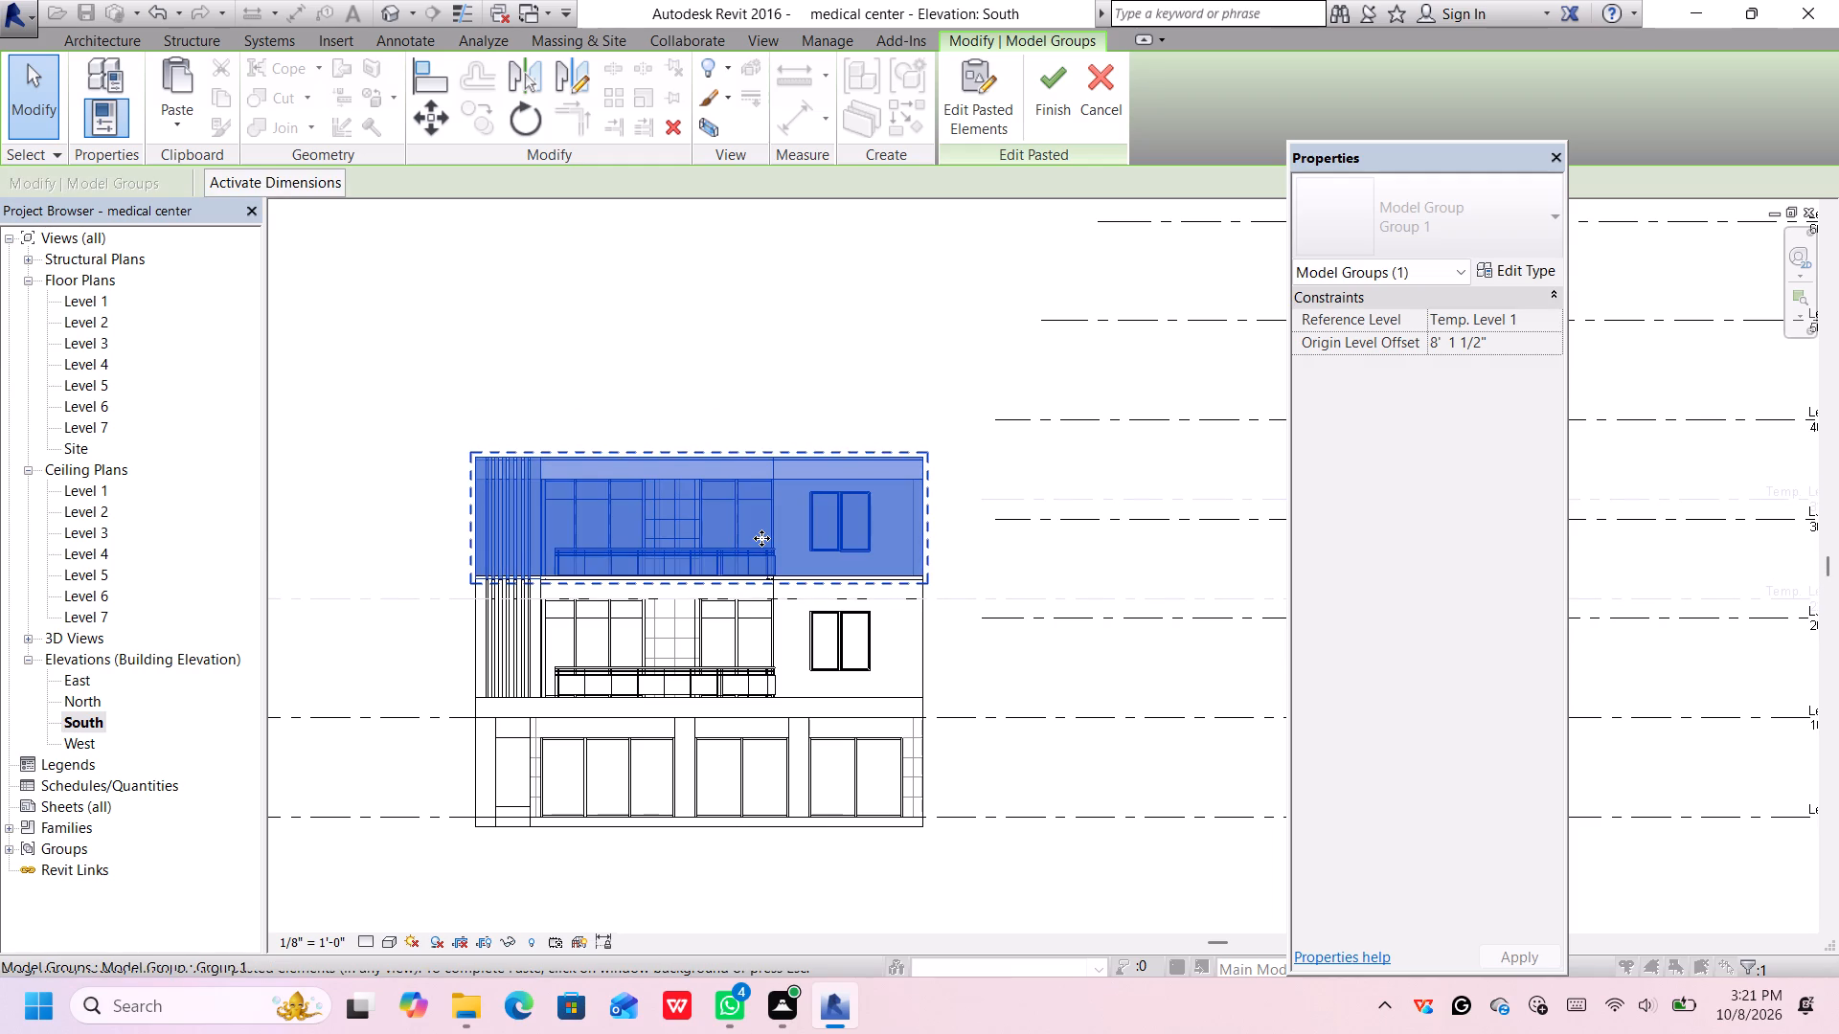
left_click(964, 555)
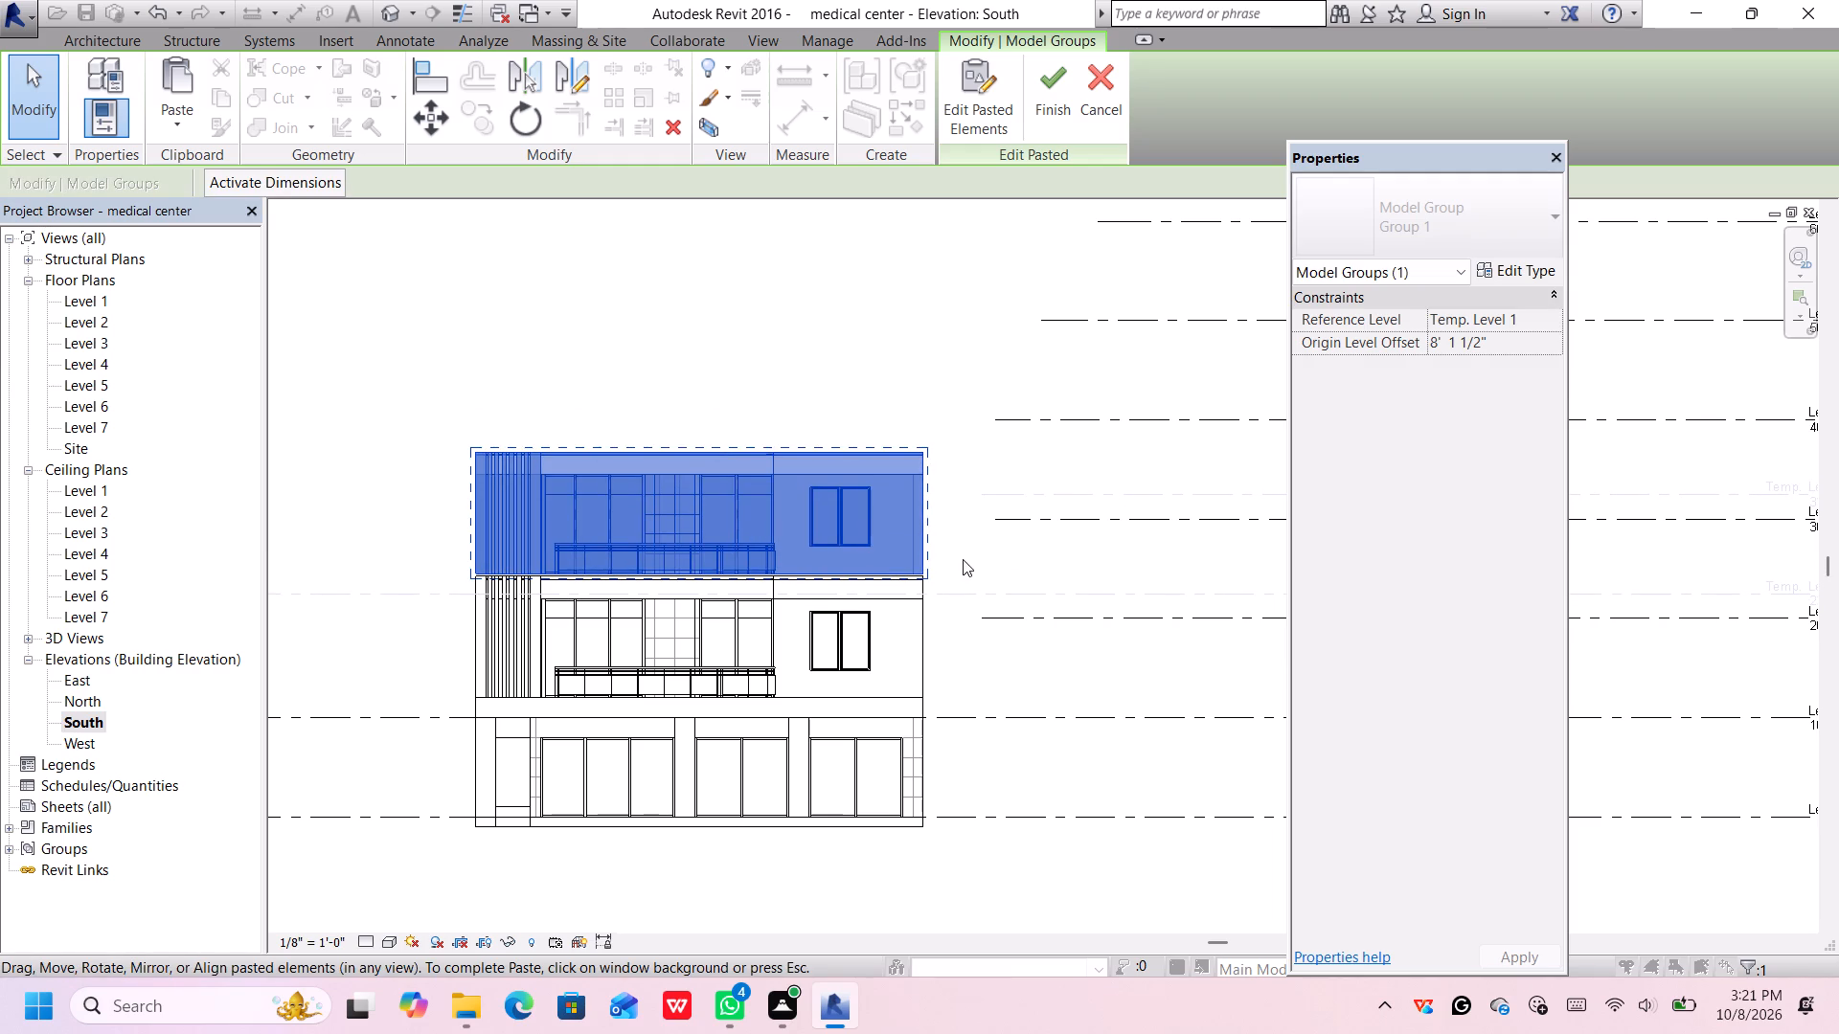
left_click(977, 579)
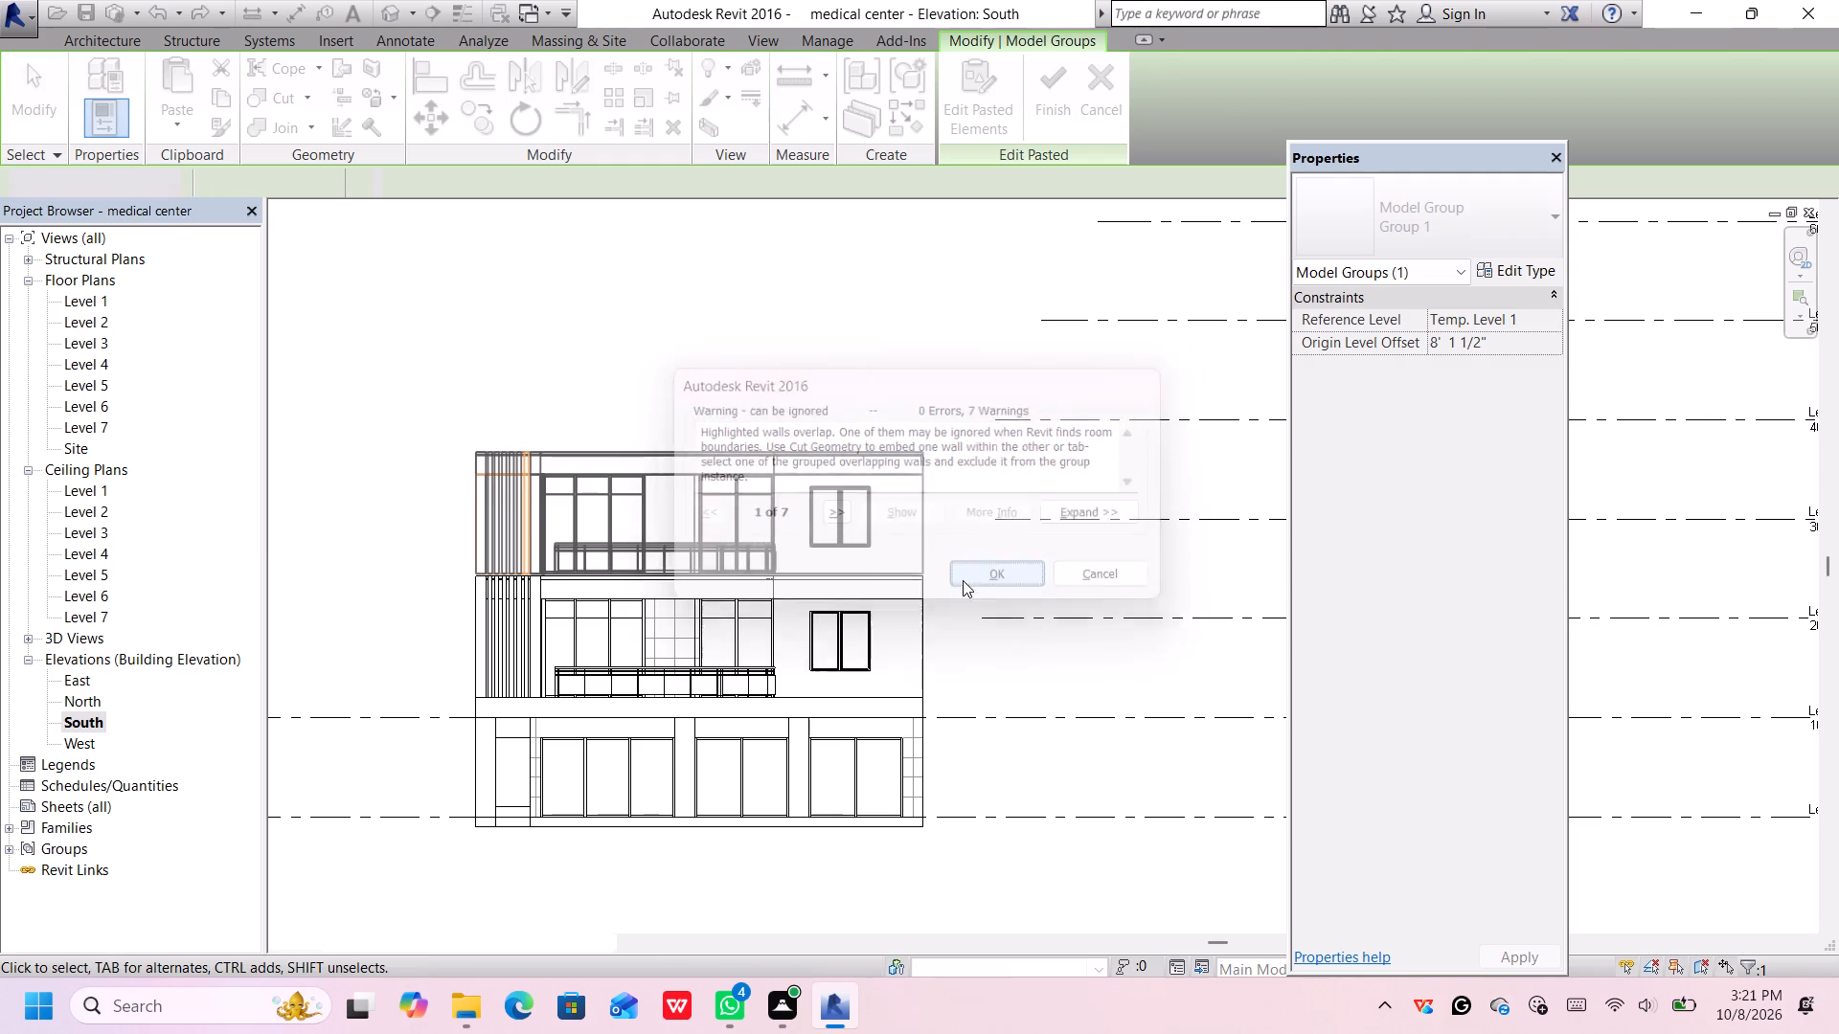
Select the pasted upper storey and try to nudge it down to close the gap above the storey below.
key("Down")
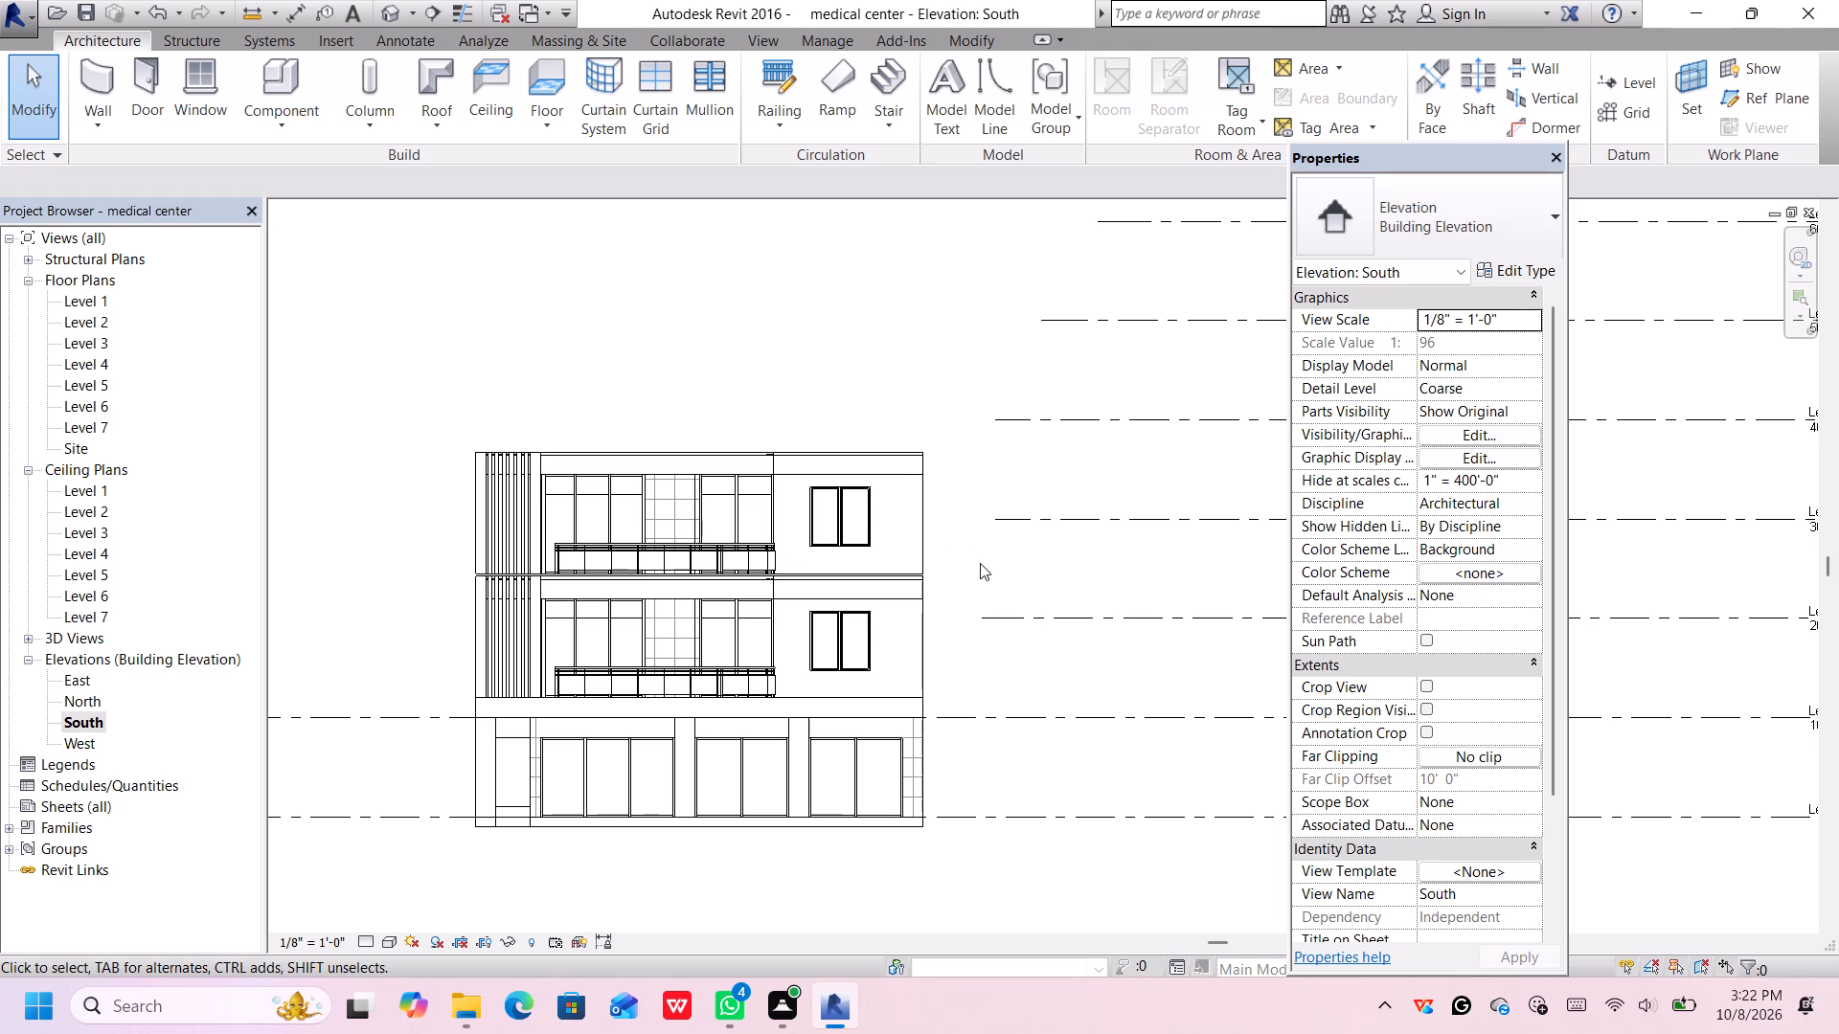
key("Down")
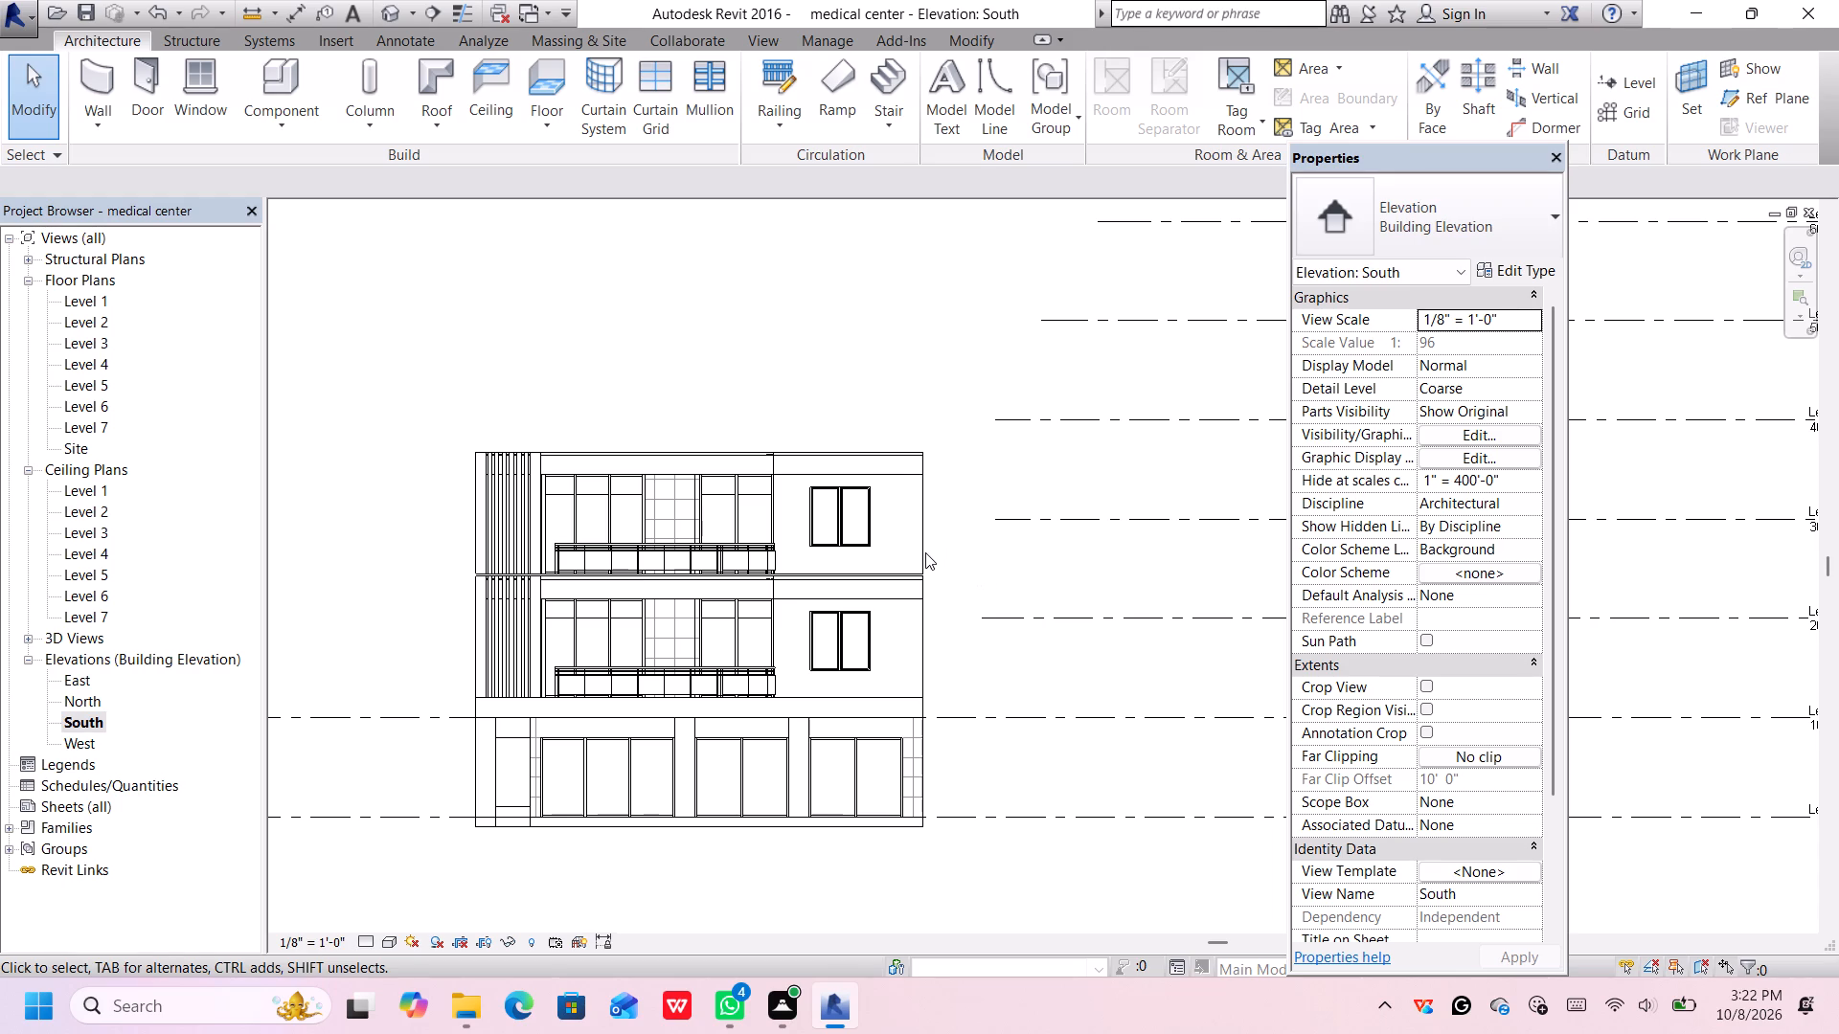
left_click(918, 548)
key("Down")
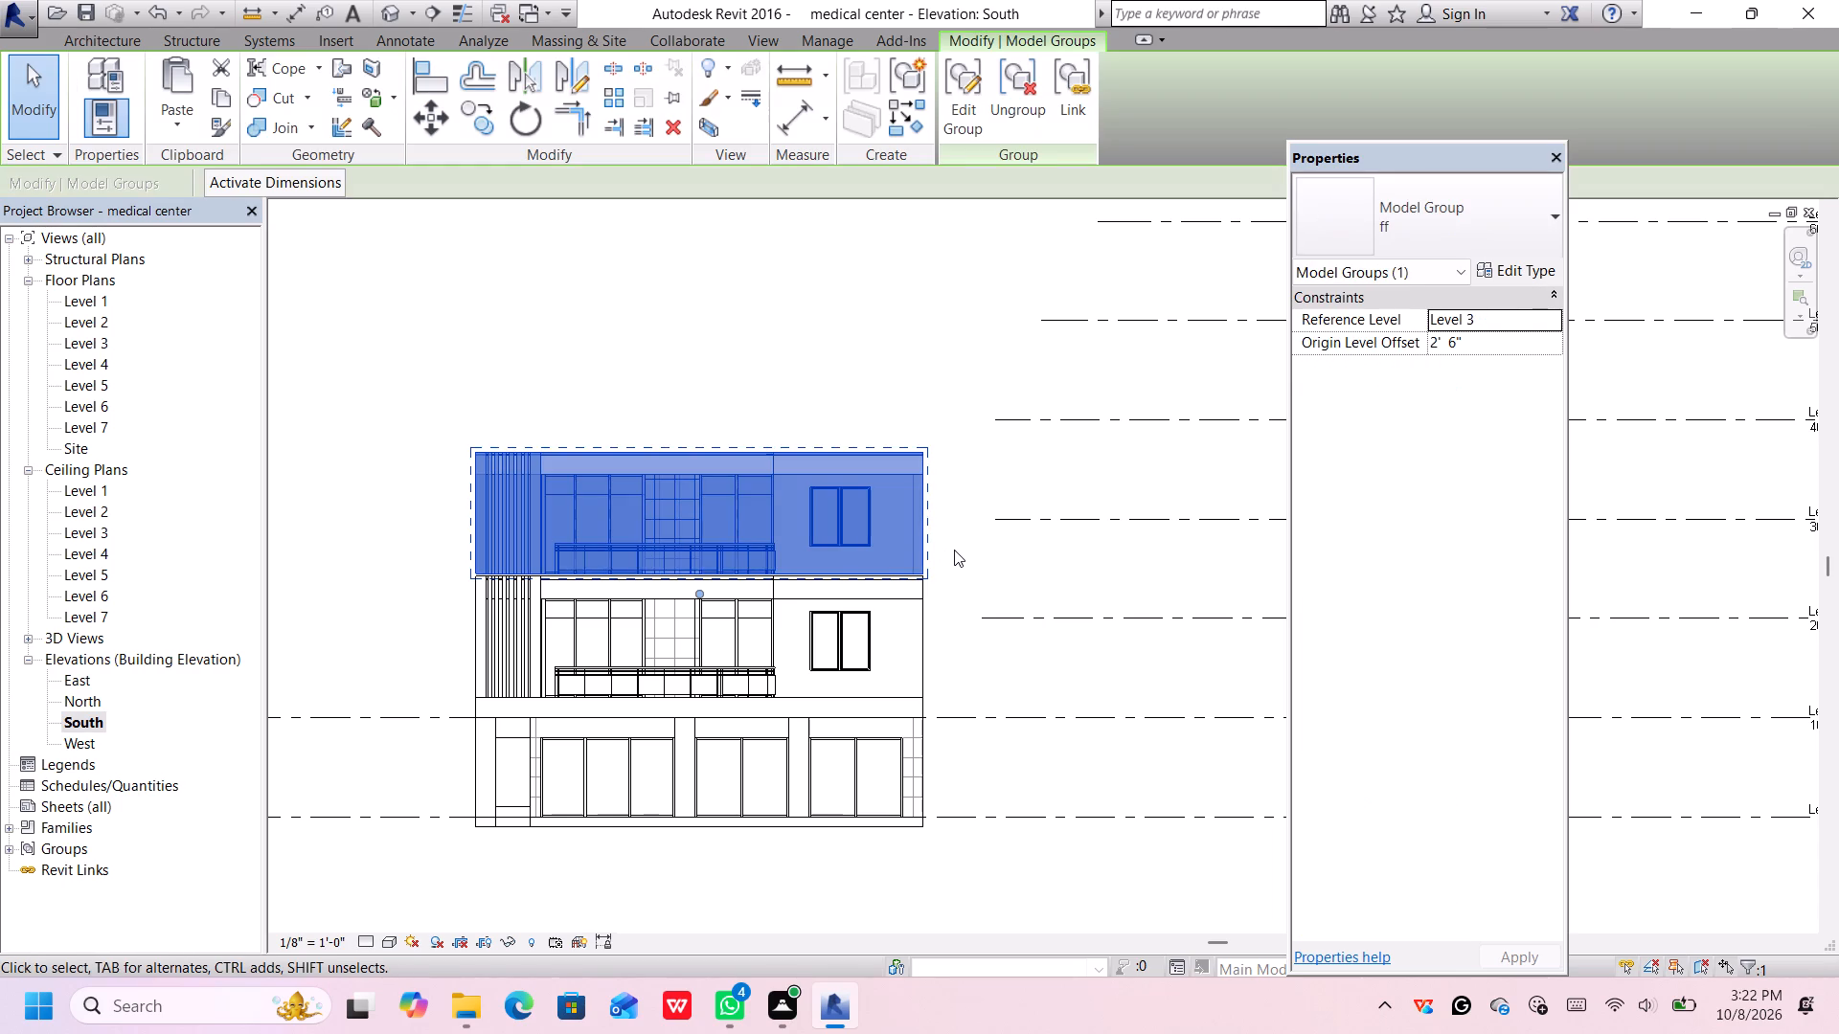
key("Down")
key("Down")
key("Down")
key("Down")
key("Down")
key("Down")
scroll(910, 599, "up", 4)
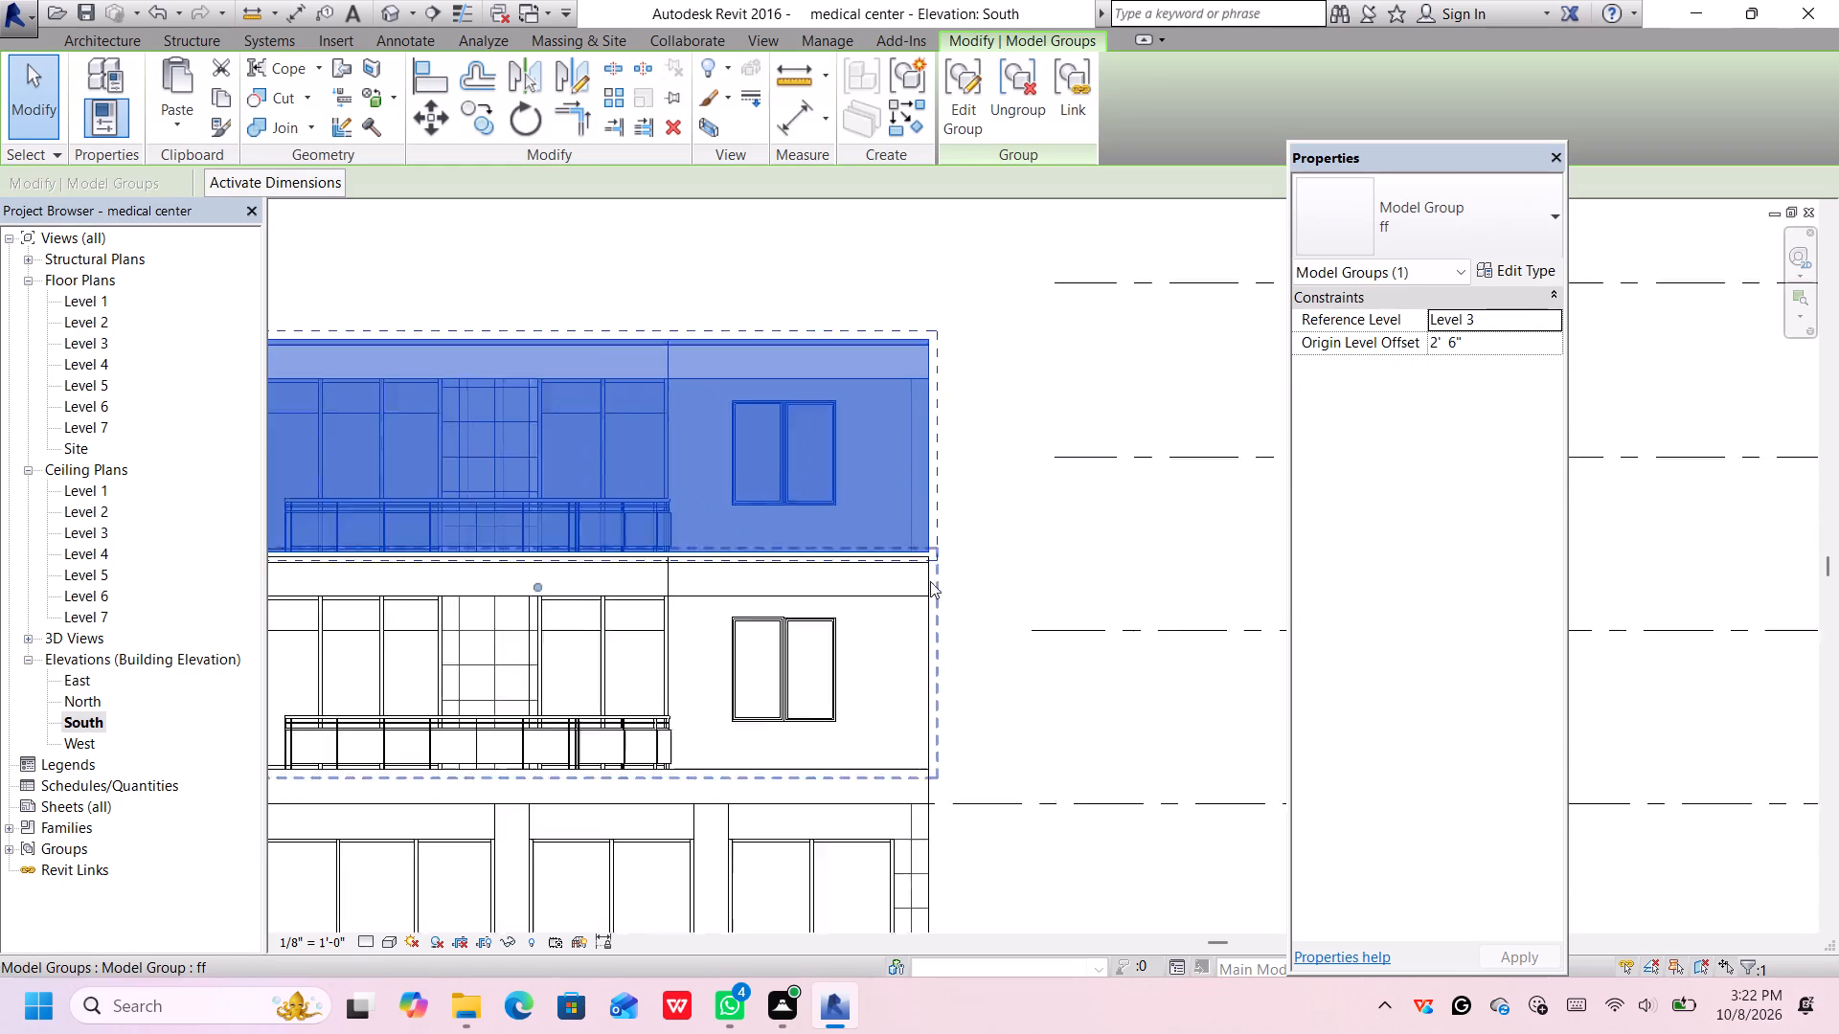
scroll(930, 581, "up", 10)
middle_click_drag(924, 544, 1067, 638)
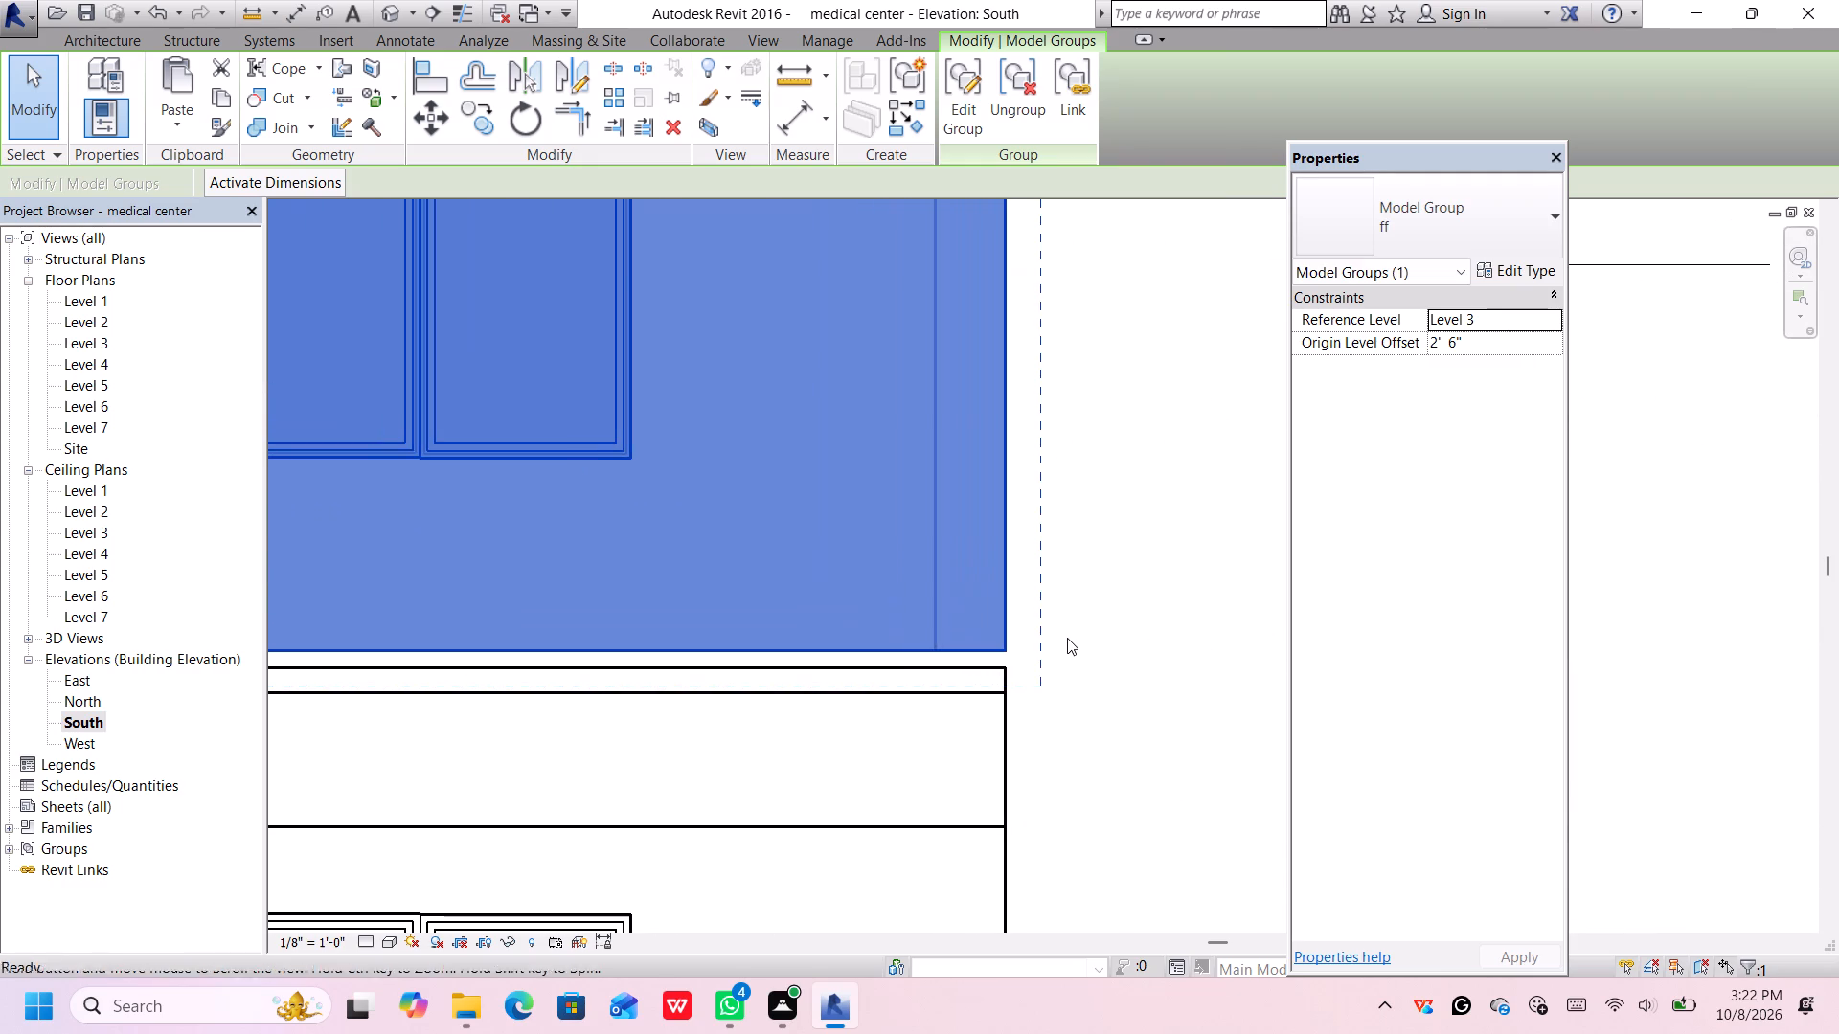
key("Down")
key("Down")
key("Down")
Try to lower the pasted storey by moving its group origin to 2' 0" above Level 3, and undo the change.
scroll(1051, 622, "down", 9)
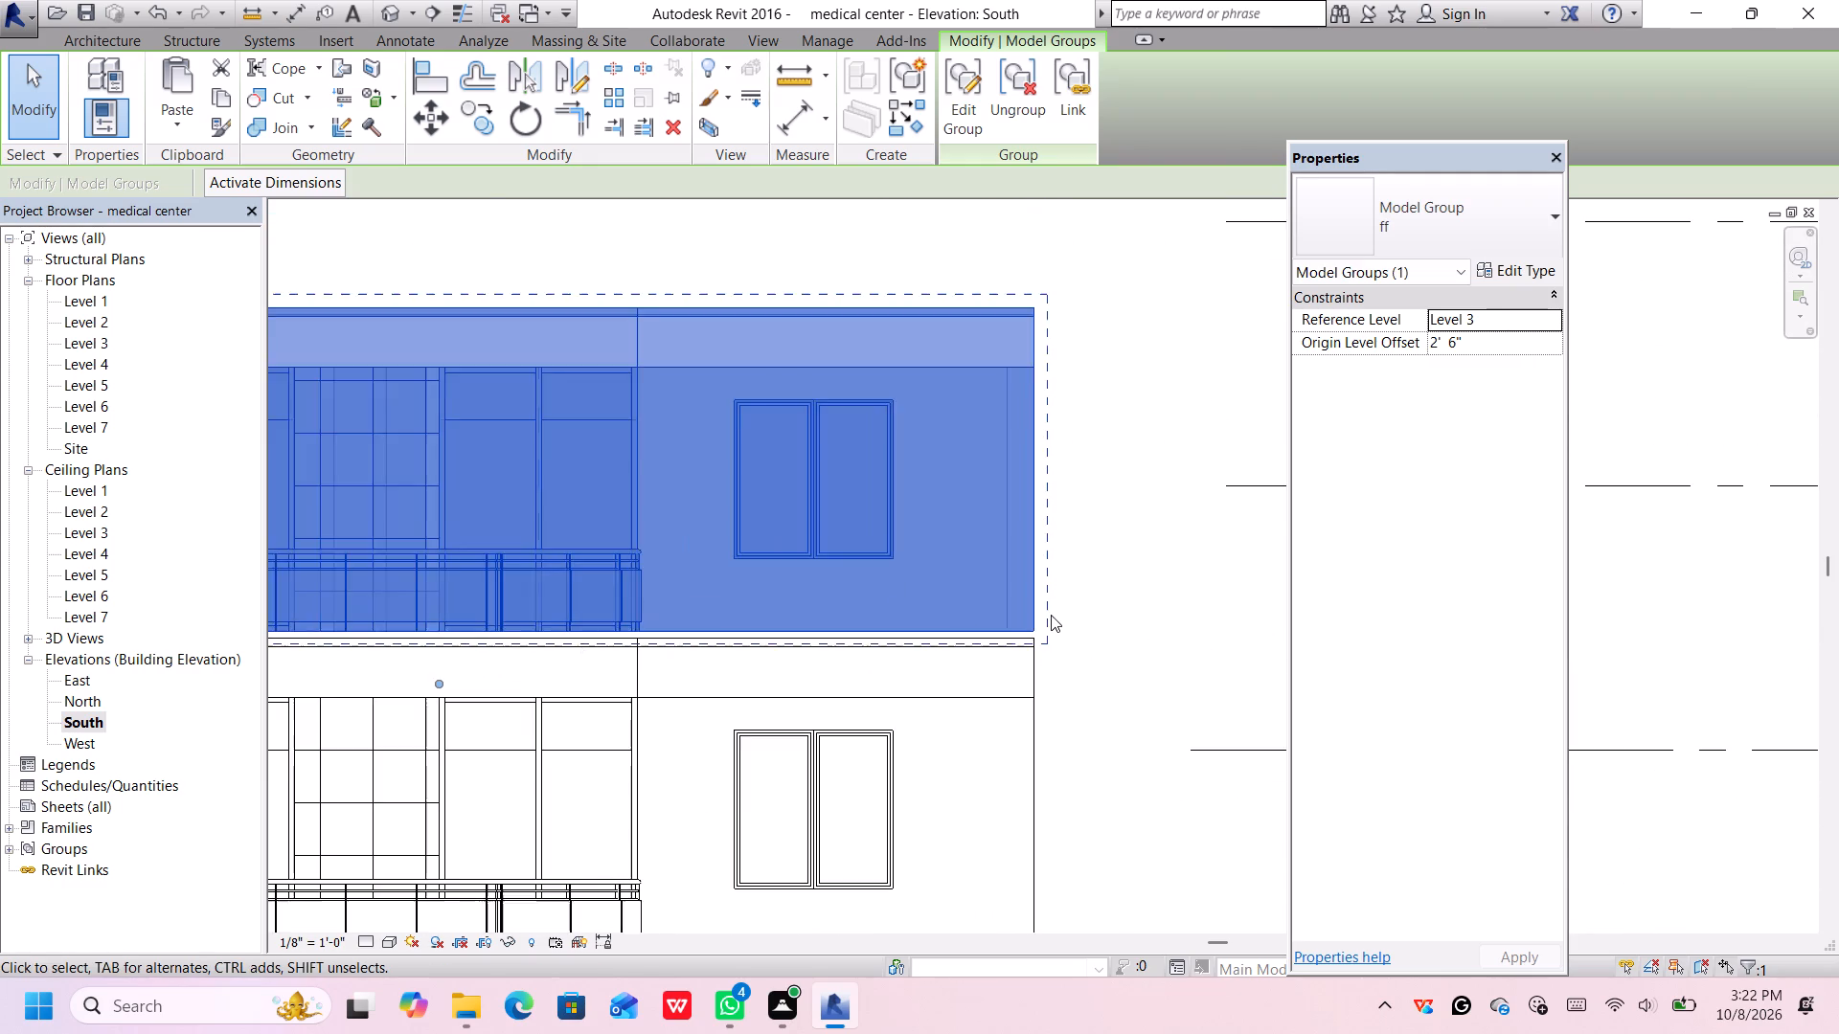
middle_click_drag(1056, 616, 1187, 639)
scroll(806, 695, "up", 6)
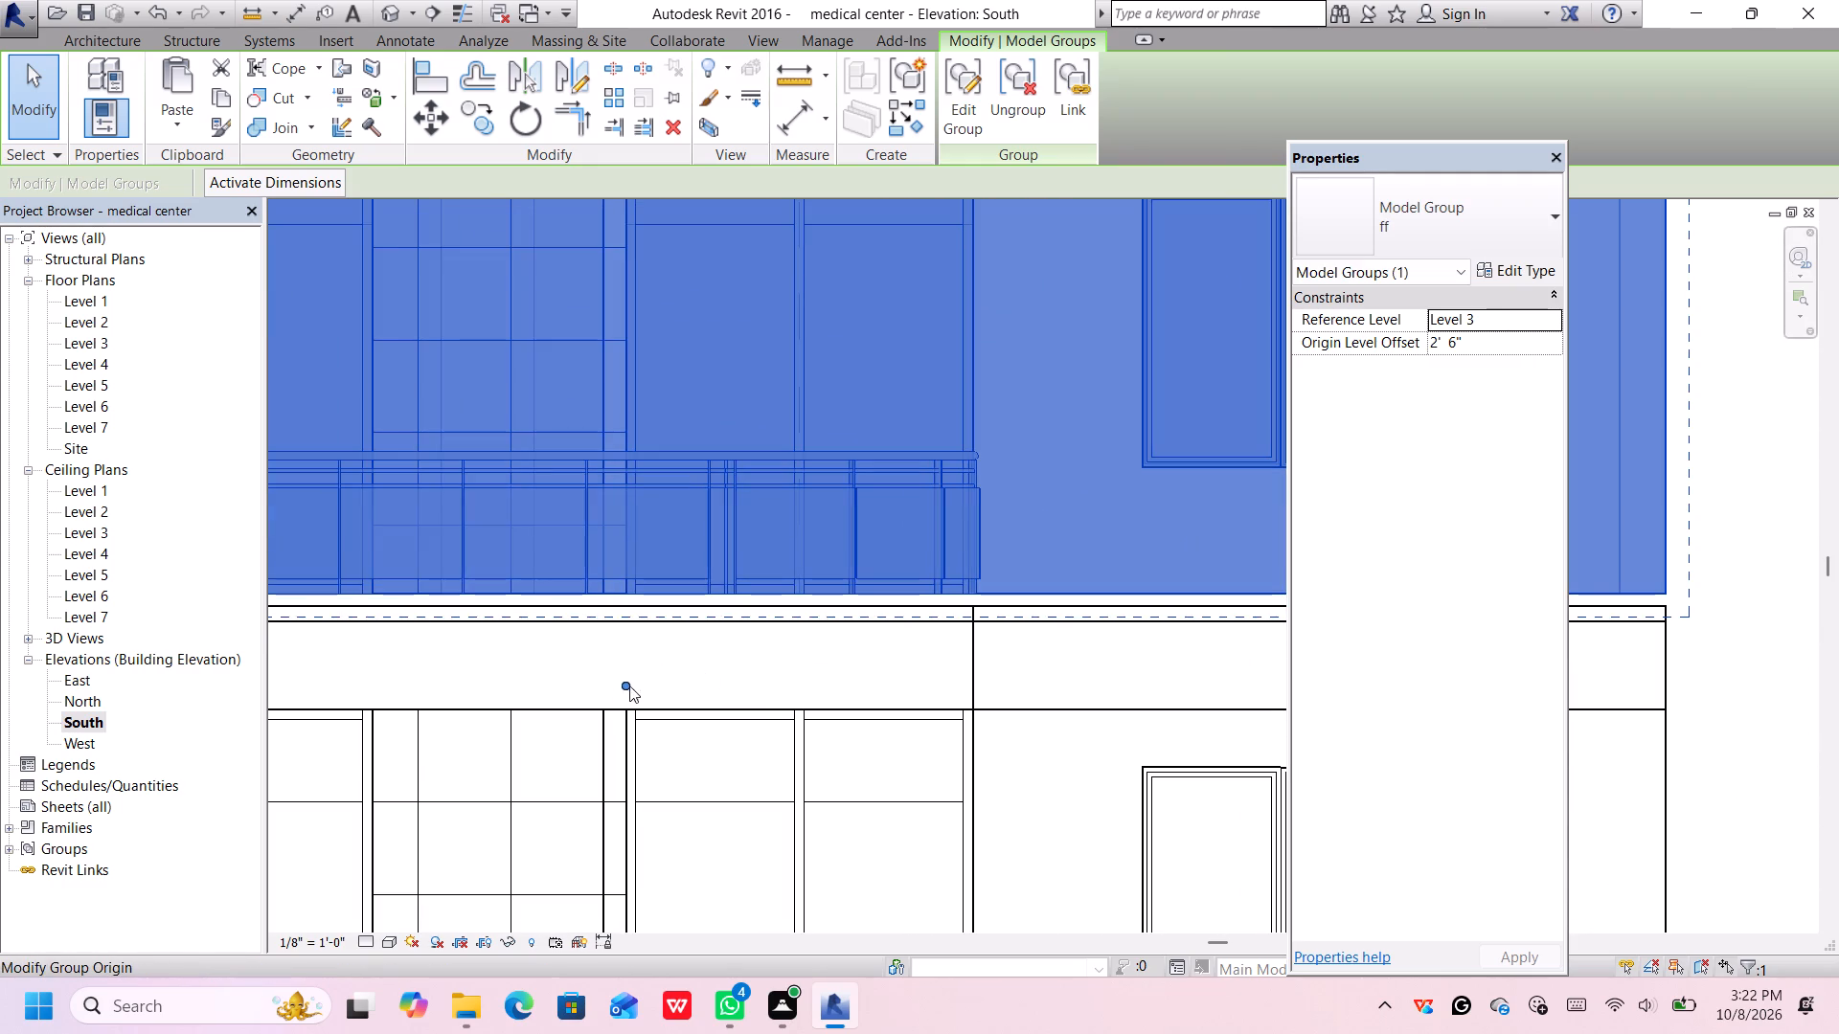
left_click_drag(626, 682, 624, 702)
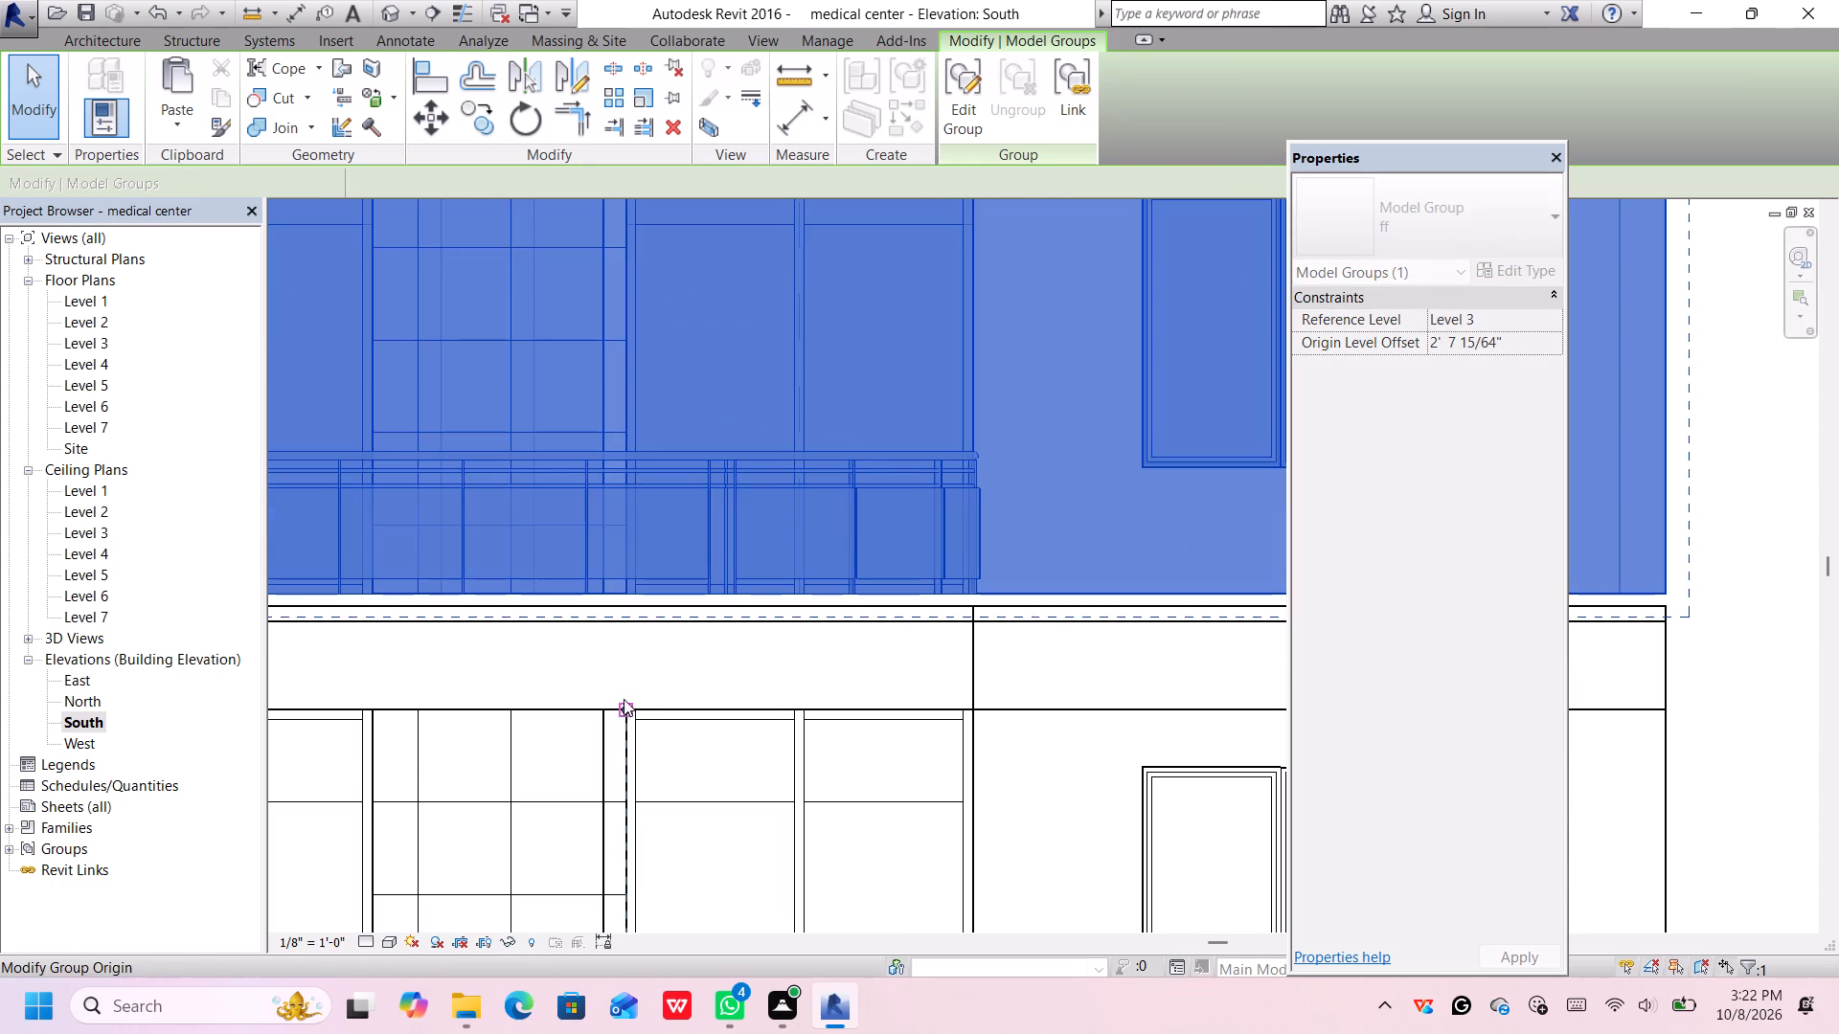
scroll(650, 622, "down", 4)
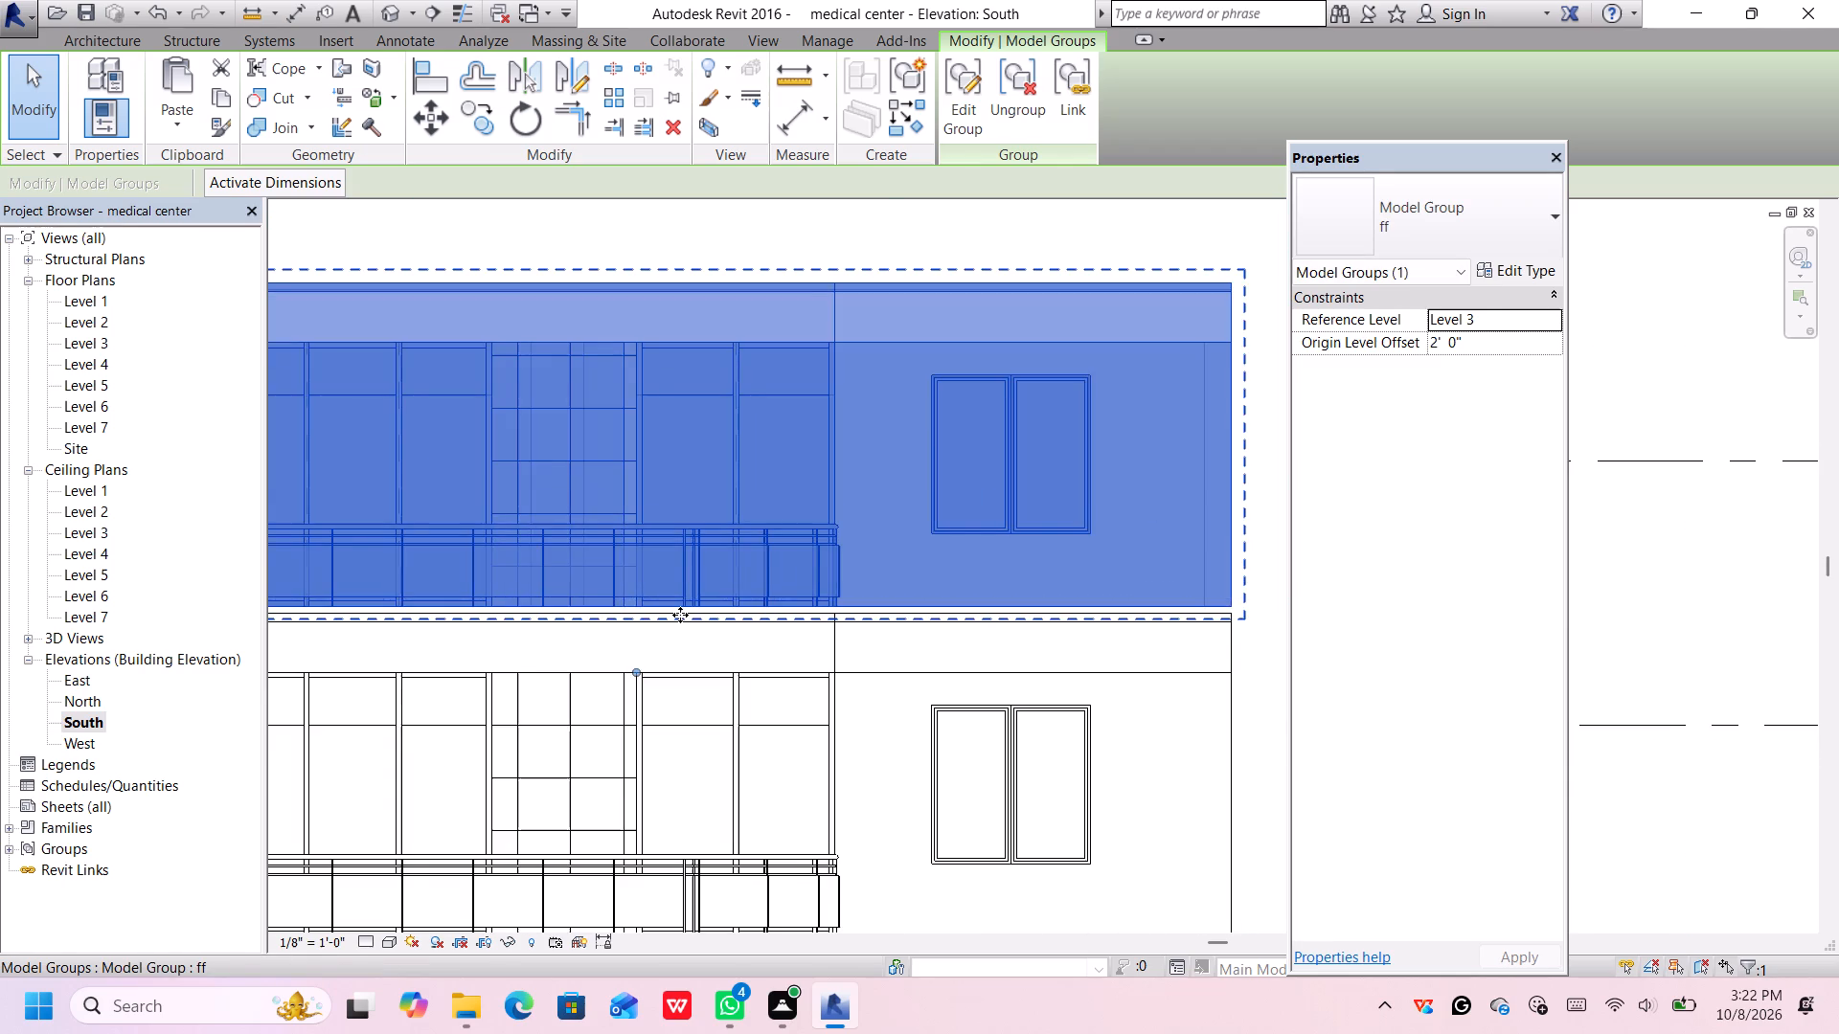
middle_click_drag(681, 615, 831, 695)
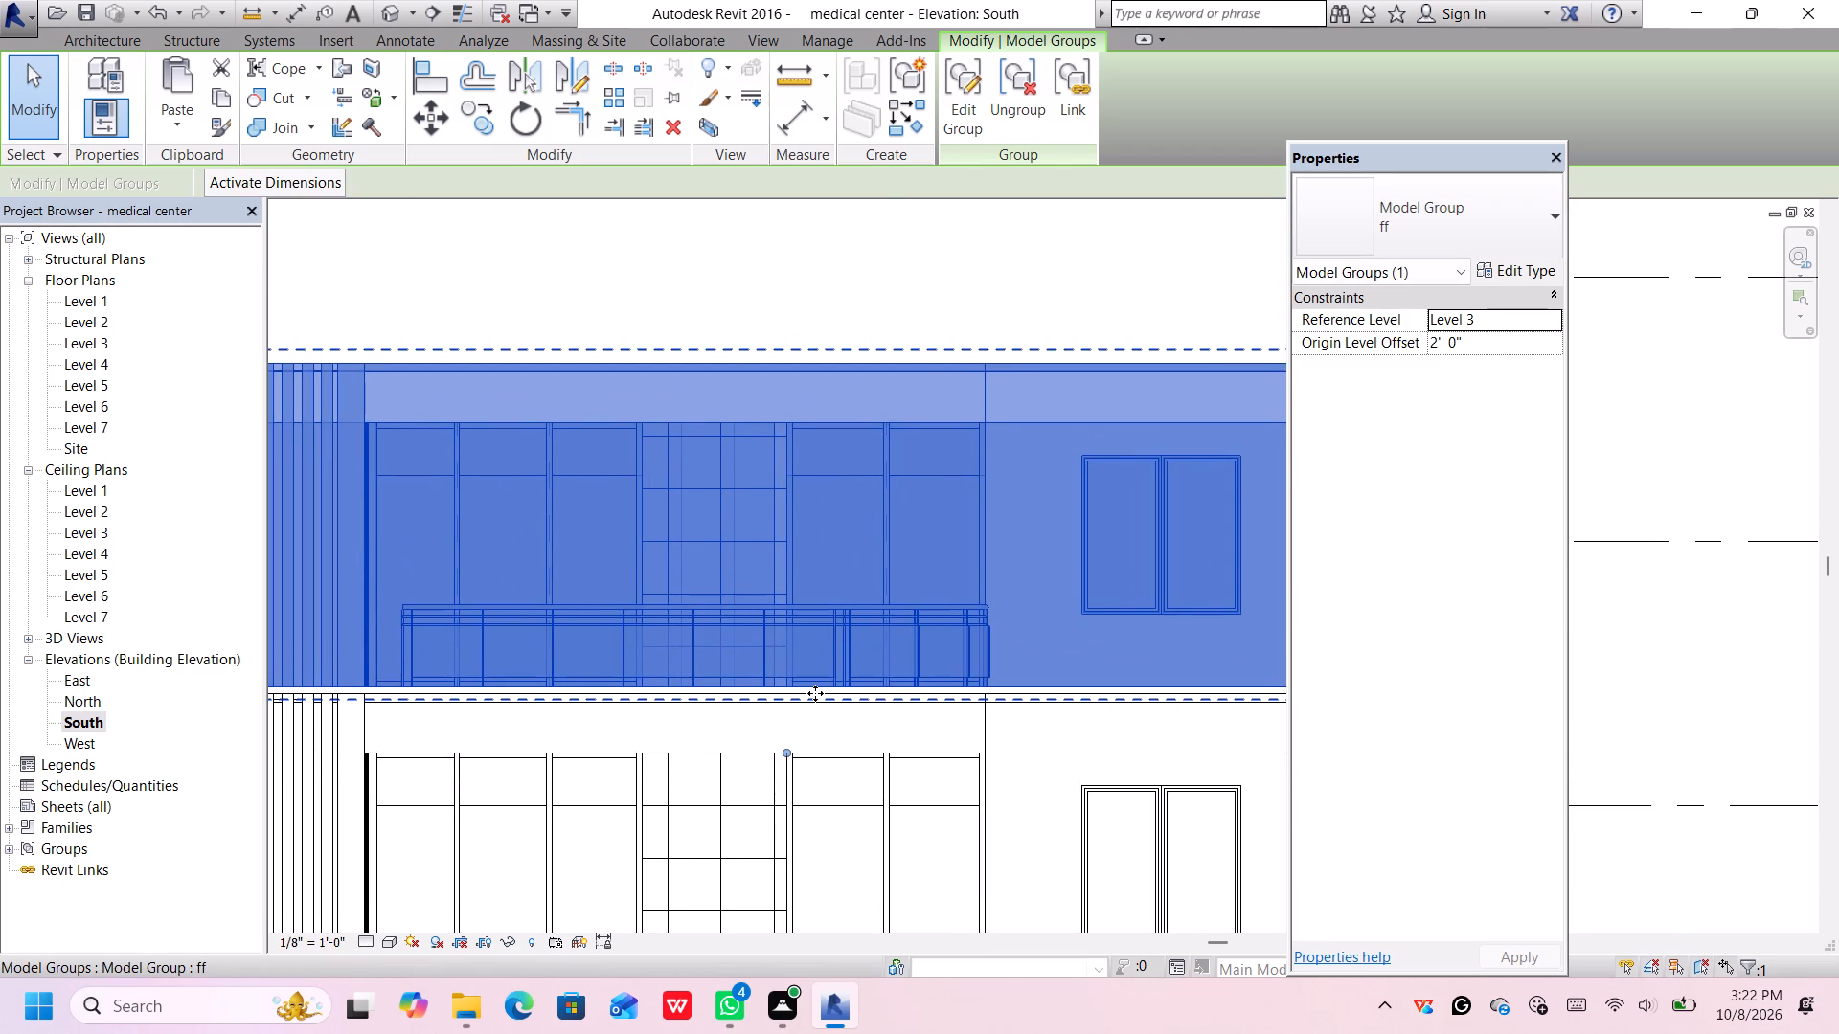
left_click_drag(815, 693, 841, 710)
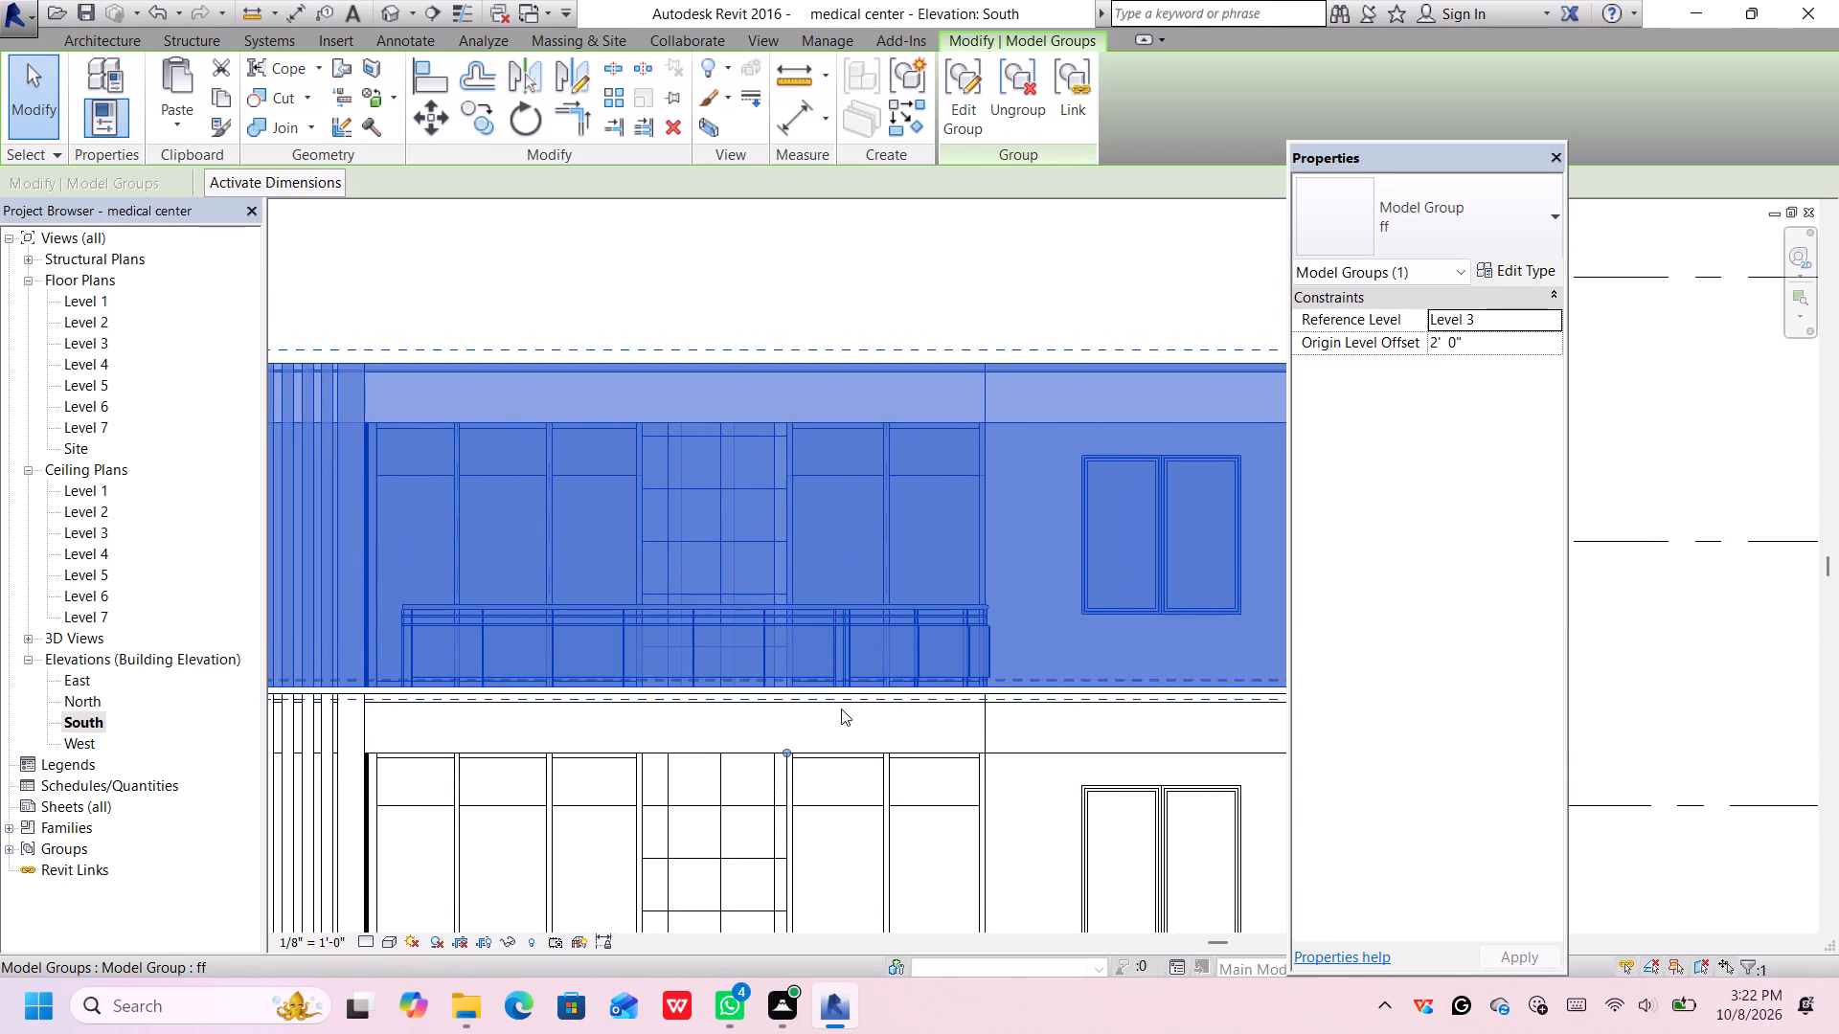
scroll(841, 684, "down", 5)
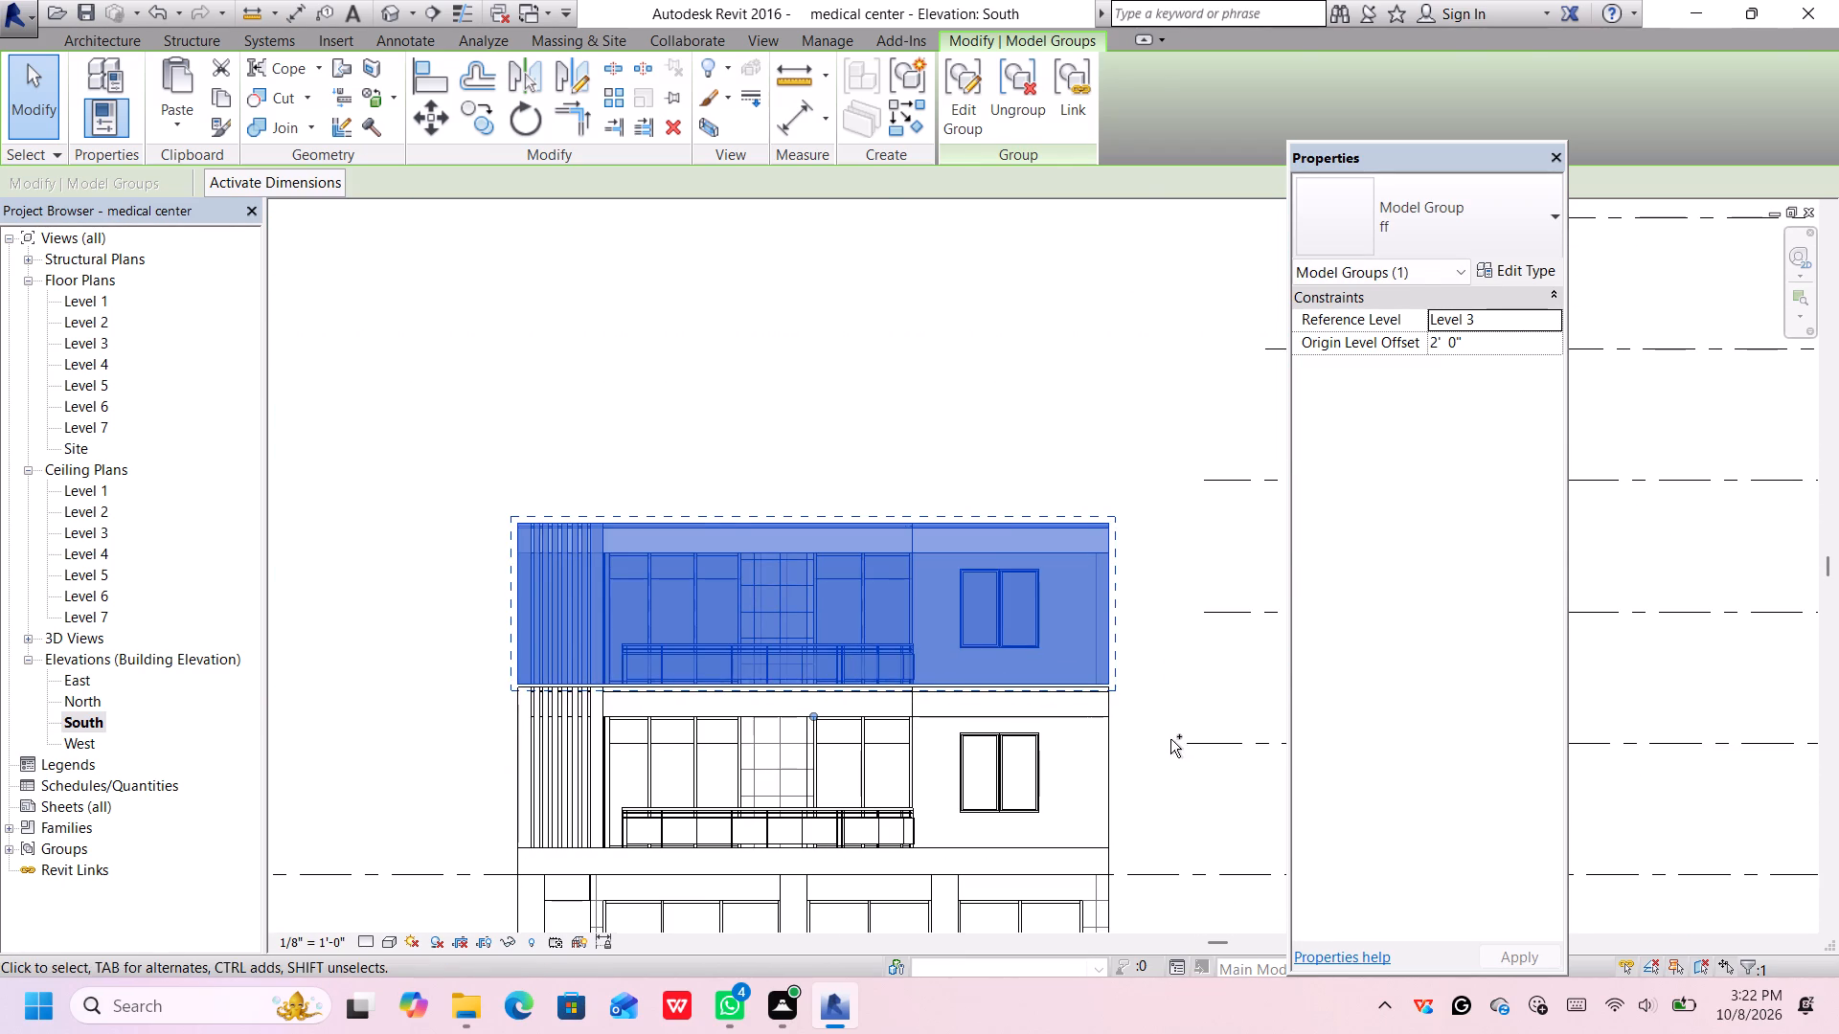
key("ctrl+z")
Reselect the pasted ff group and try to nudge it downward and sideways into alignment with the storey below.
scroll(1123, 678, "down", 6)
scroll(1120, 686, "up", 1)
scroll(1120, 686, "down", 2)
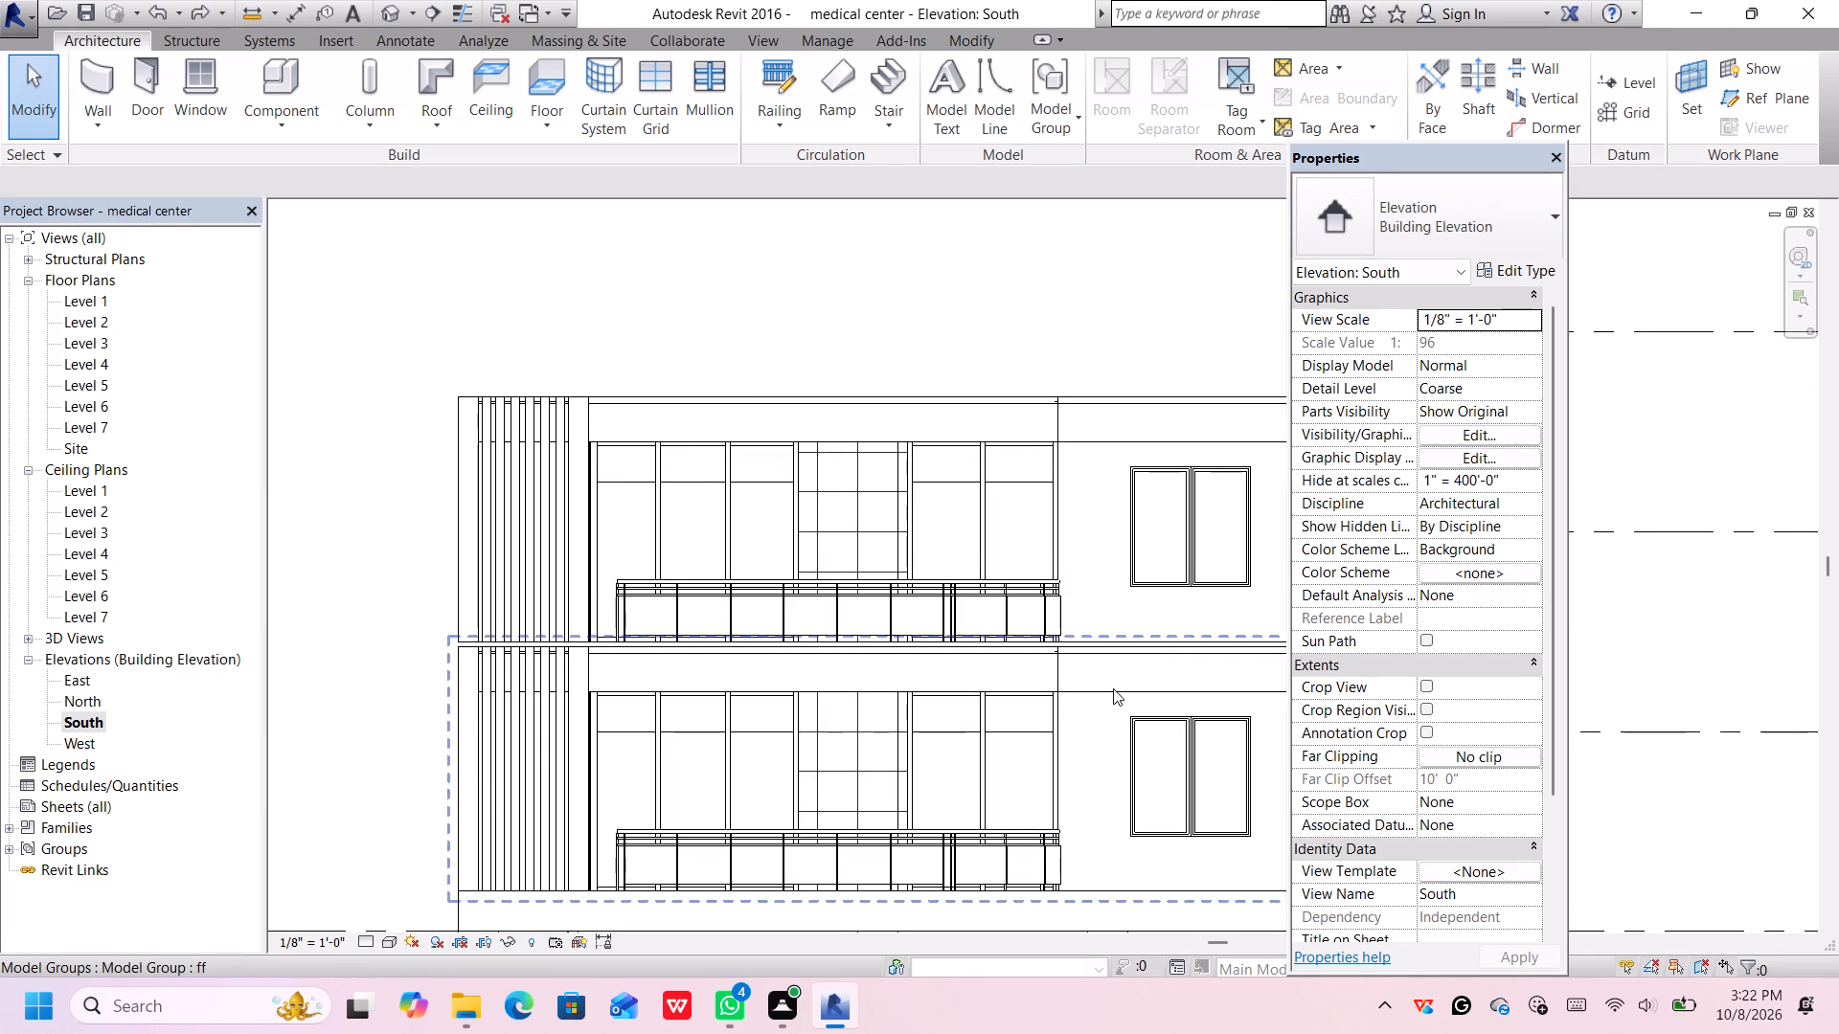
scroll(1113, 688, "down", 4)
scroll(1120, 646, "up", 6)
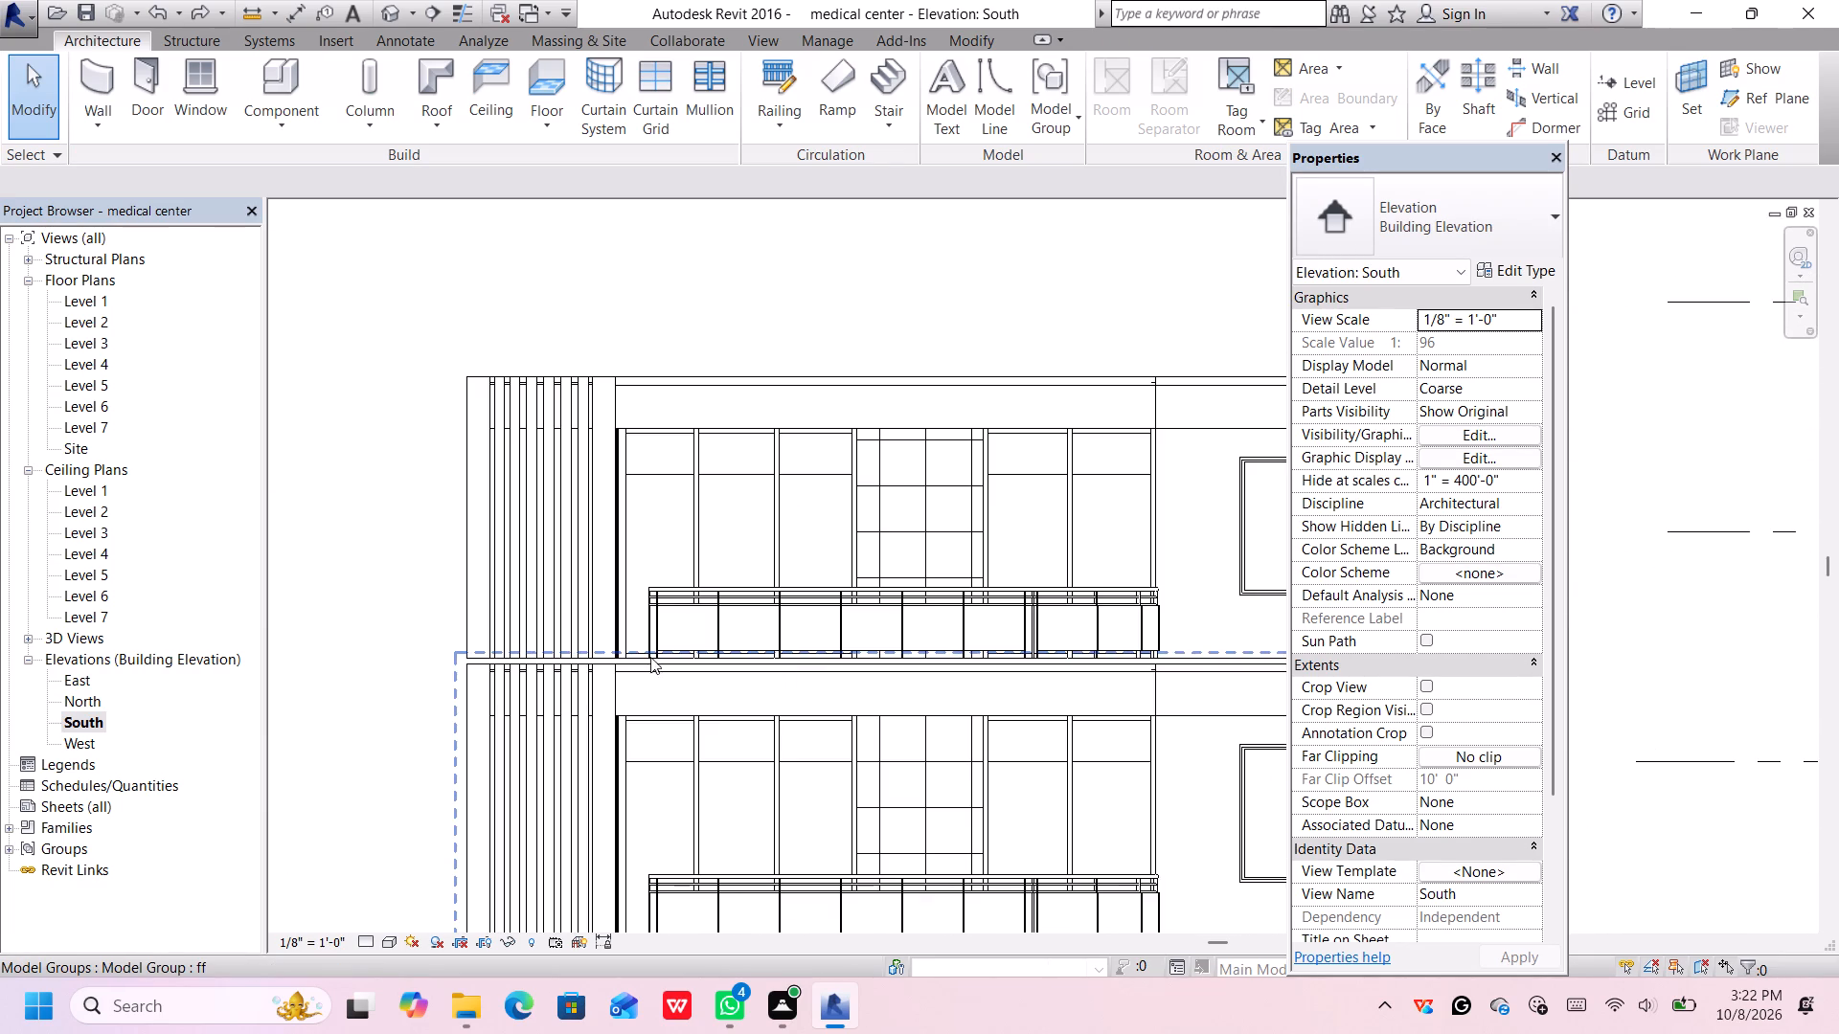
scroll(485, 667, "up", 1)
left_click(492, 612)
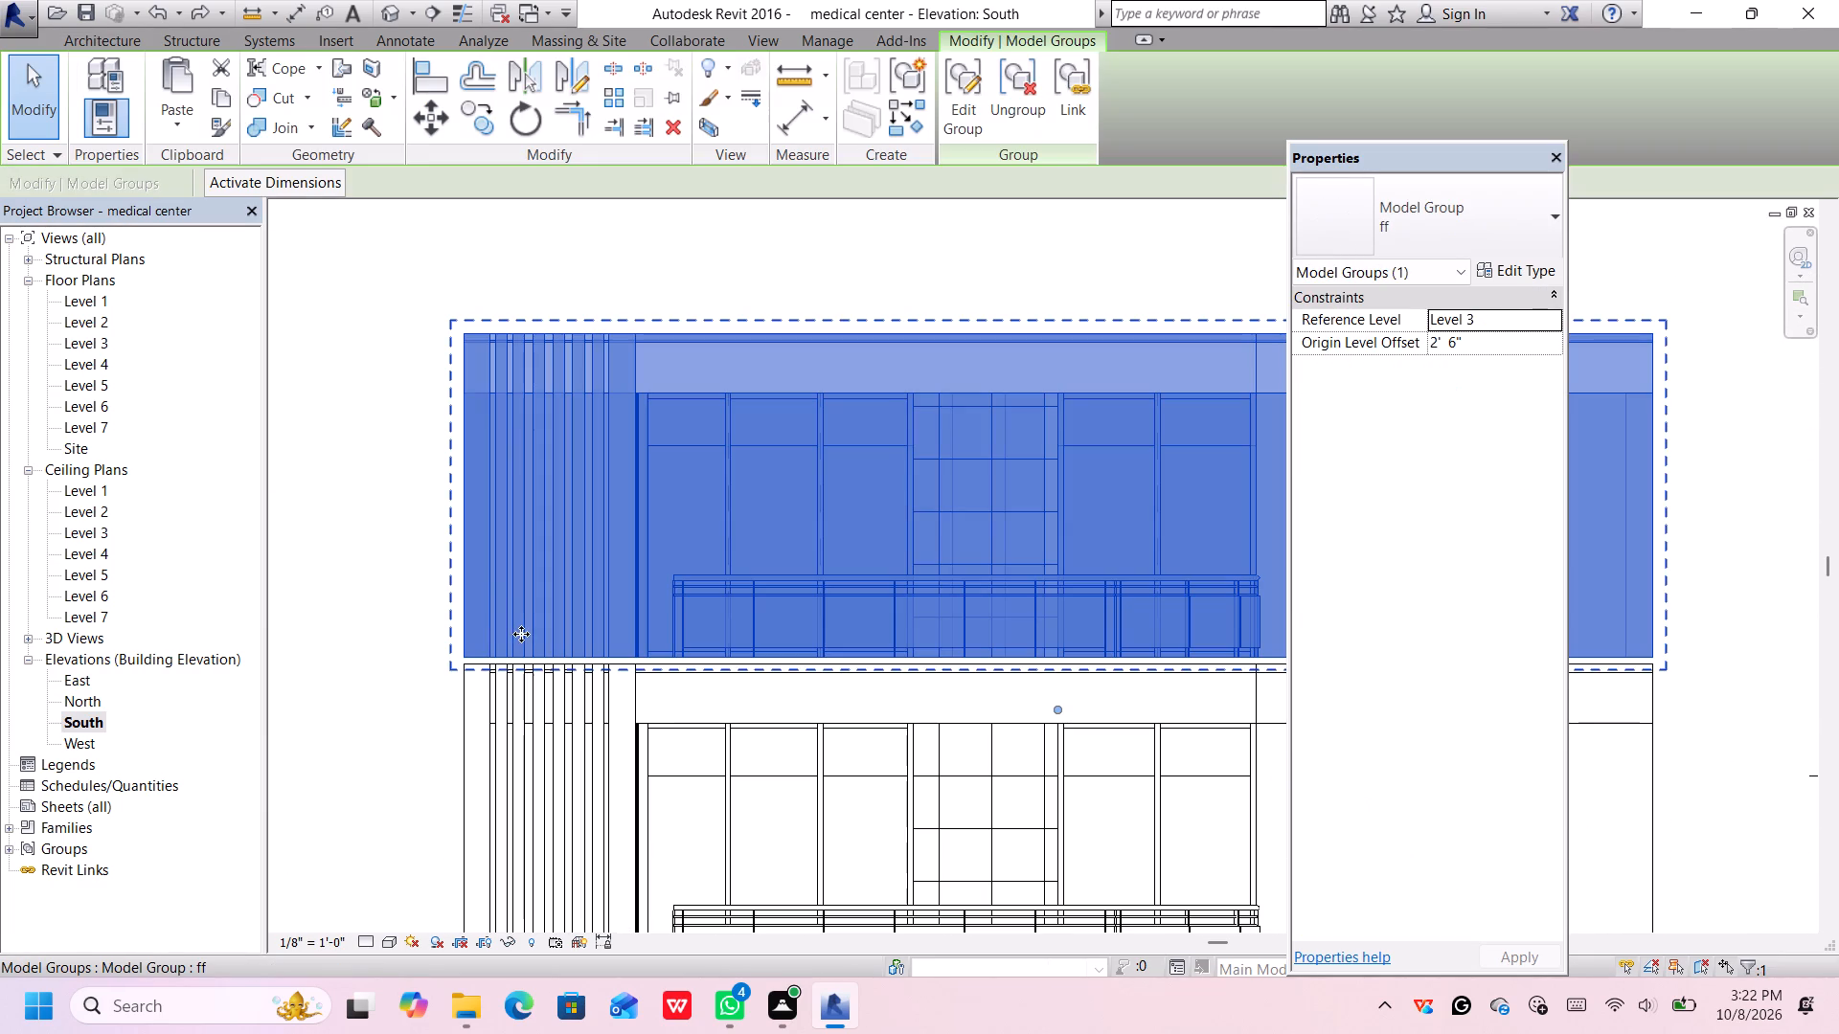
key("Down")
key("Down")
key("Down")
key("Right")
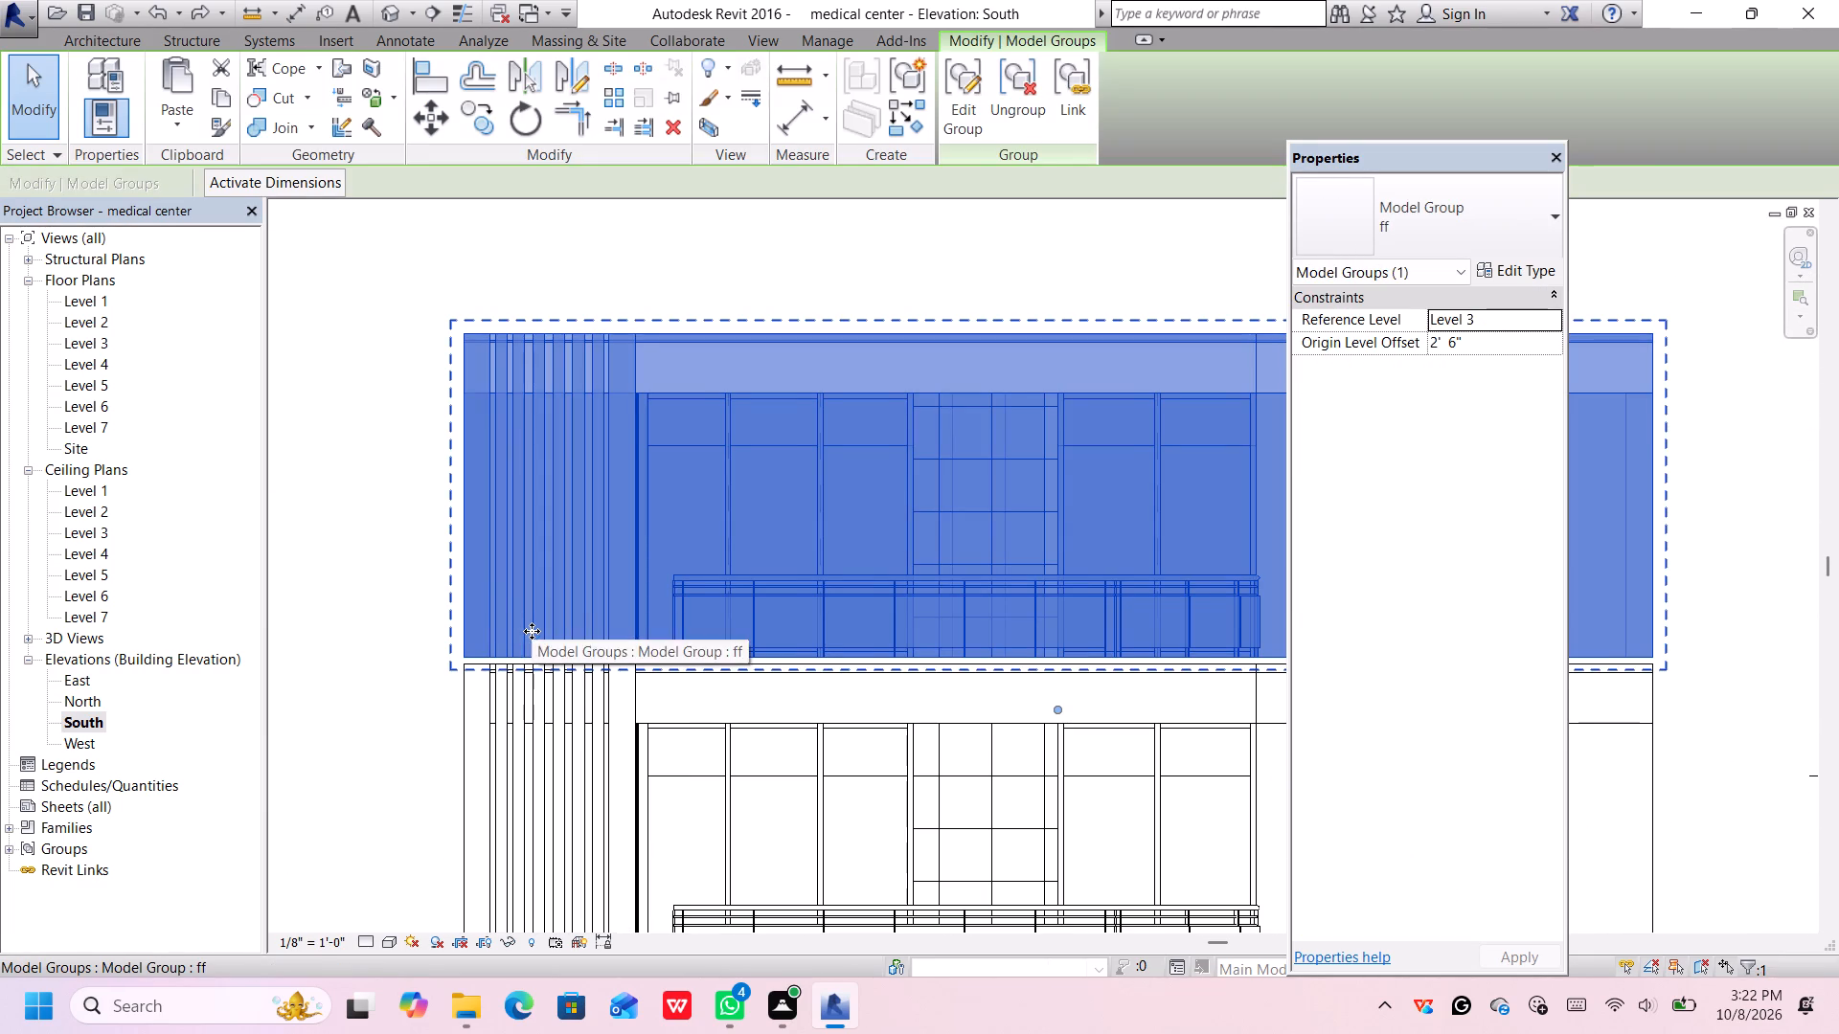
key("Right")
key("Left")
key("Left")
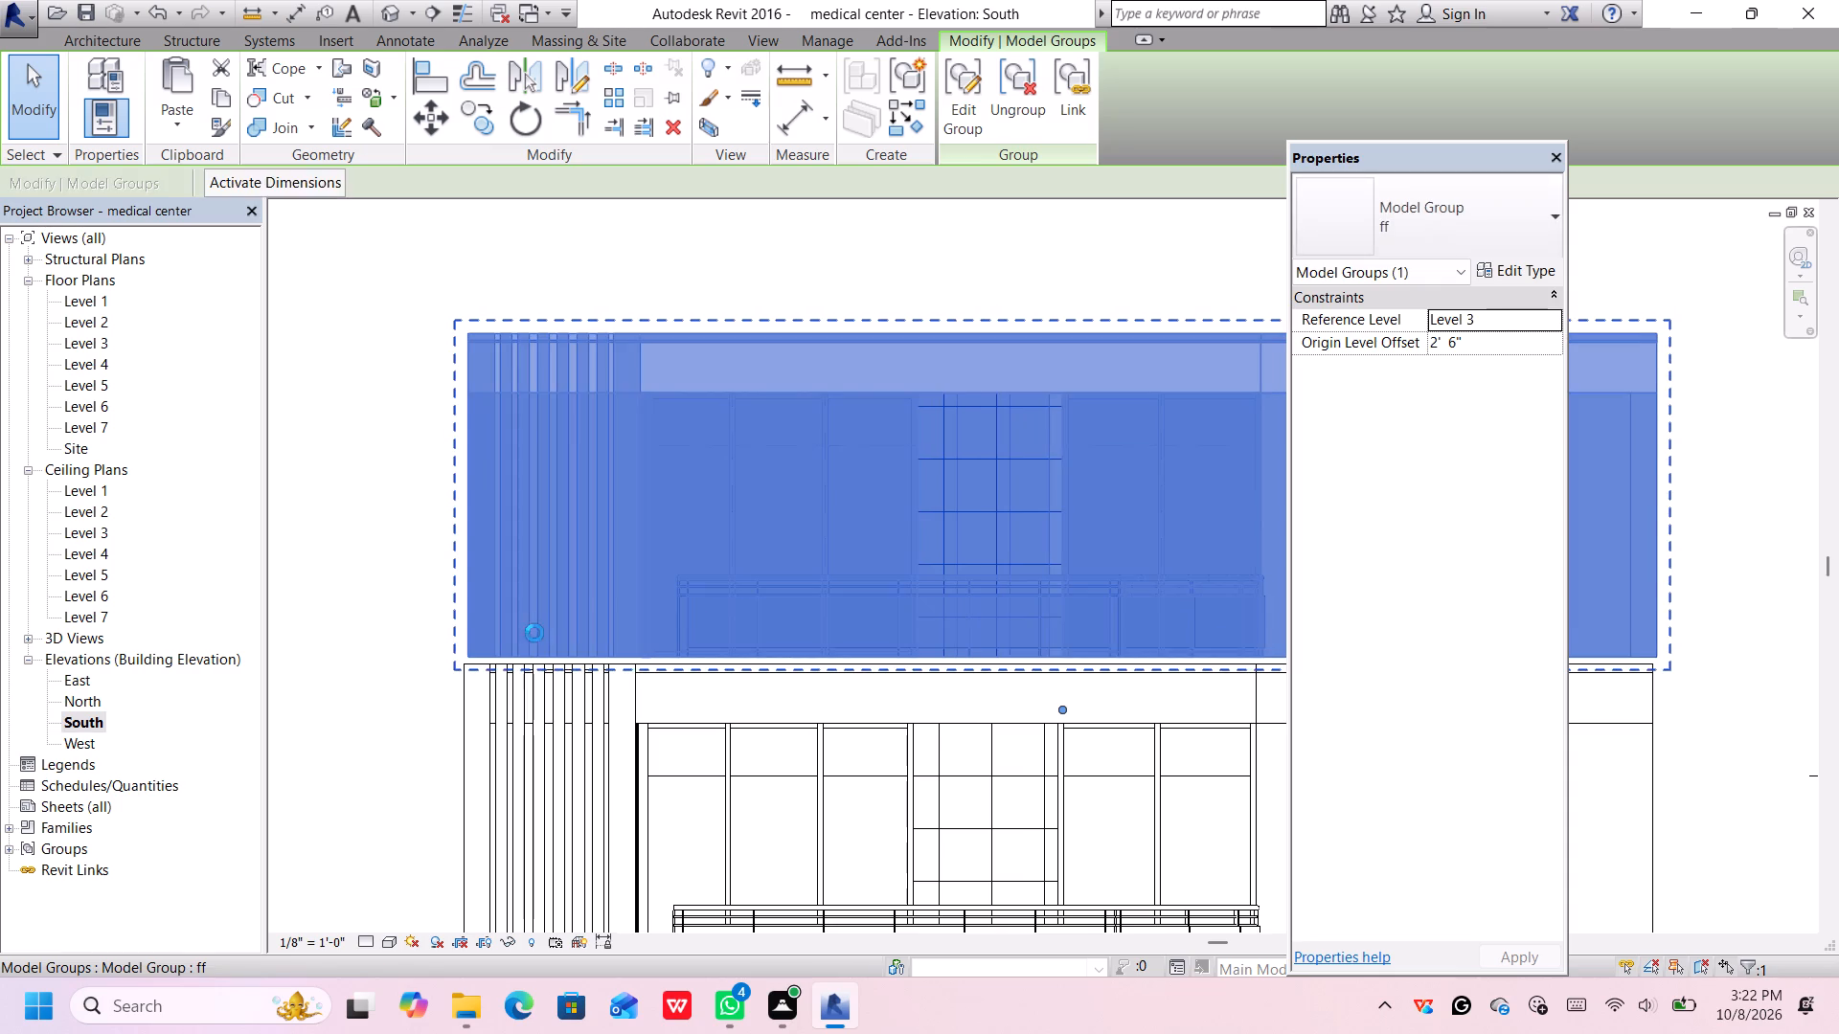
Undo the nudges, the pasted storey and the ff grouping, back to the ungrouped two-storey building.
key("ctrl+z")
key("ctrl+z")
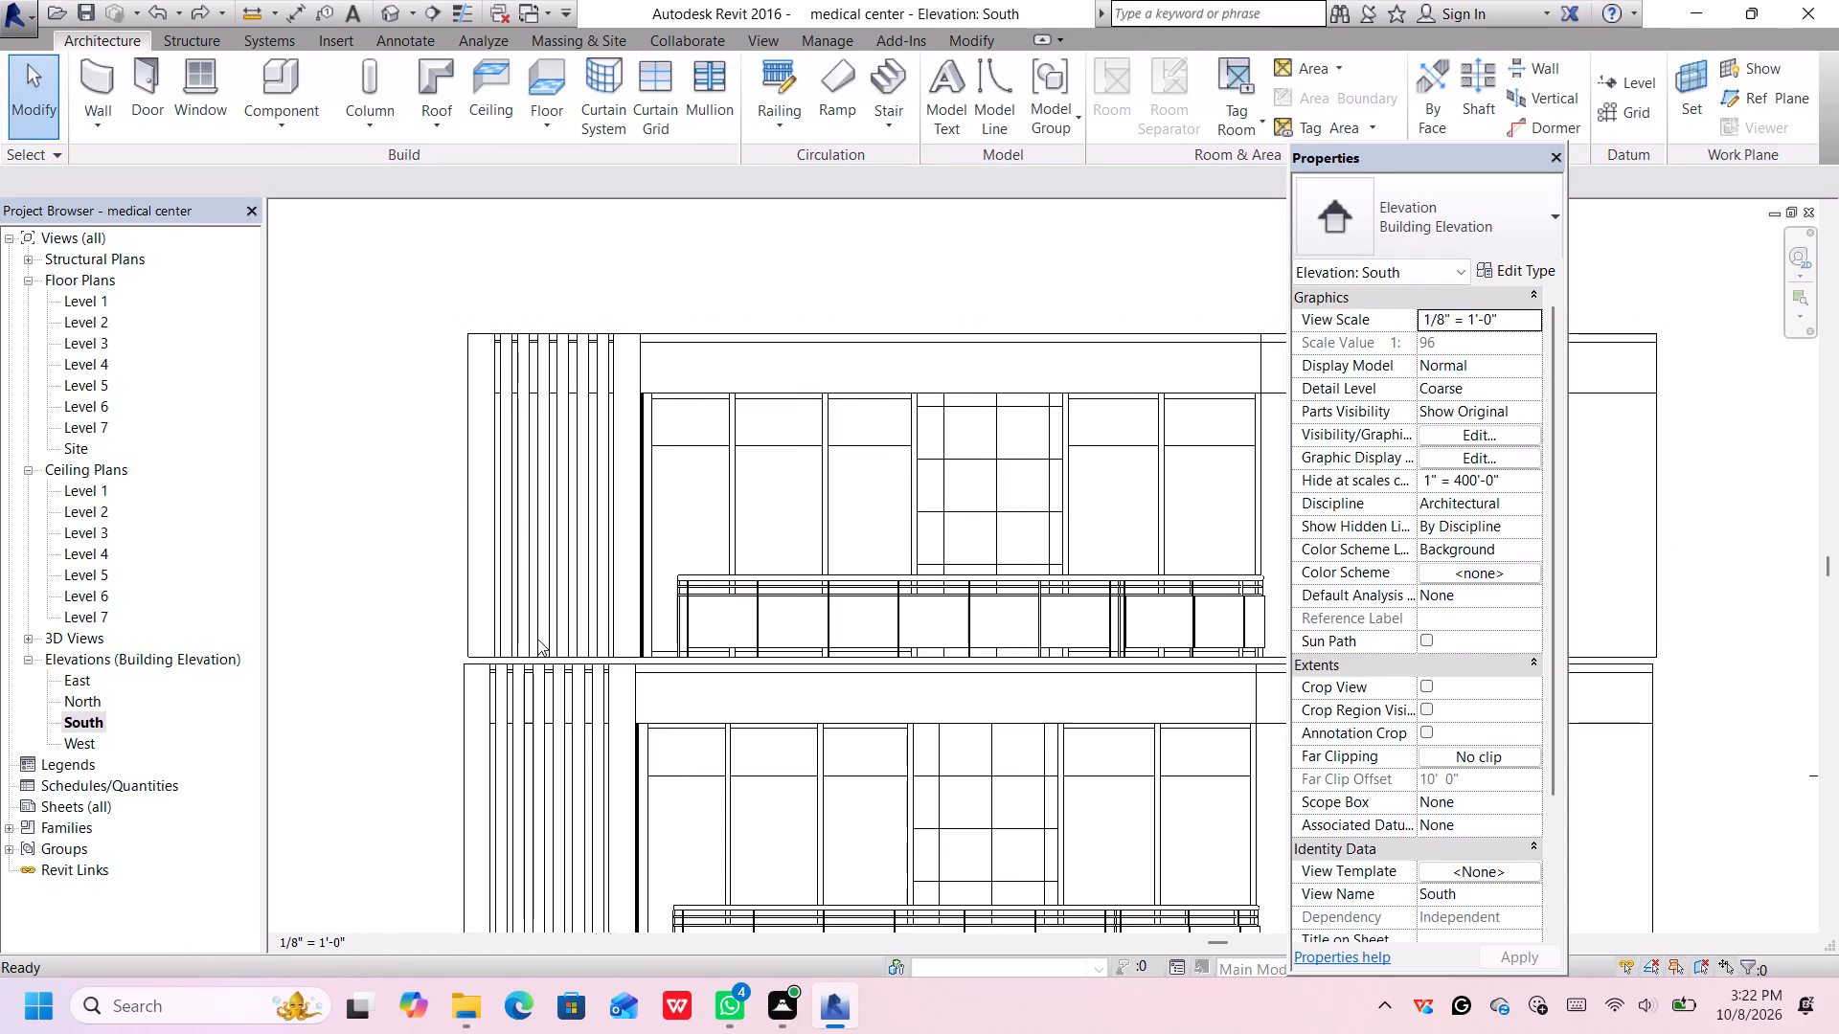
key("ctrl+z")
key("ctrl+z")
key("ctrl+z")
key("ctrl+z")
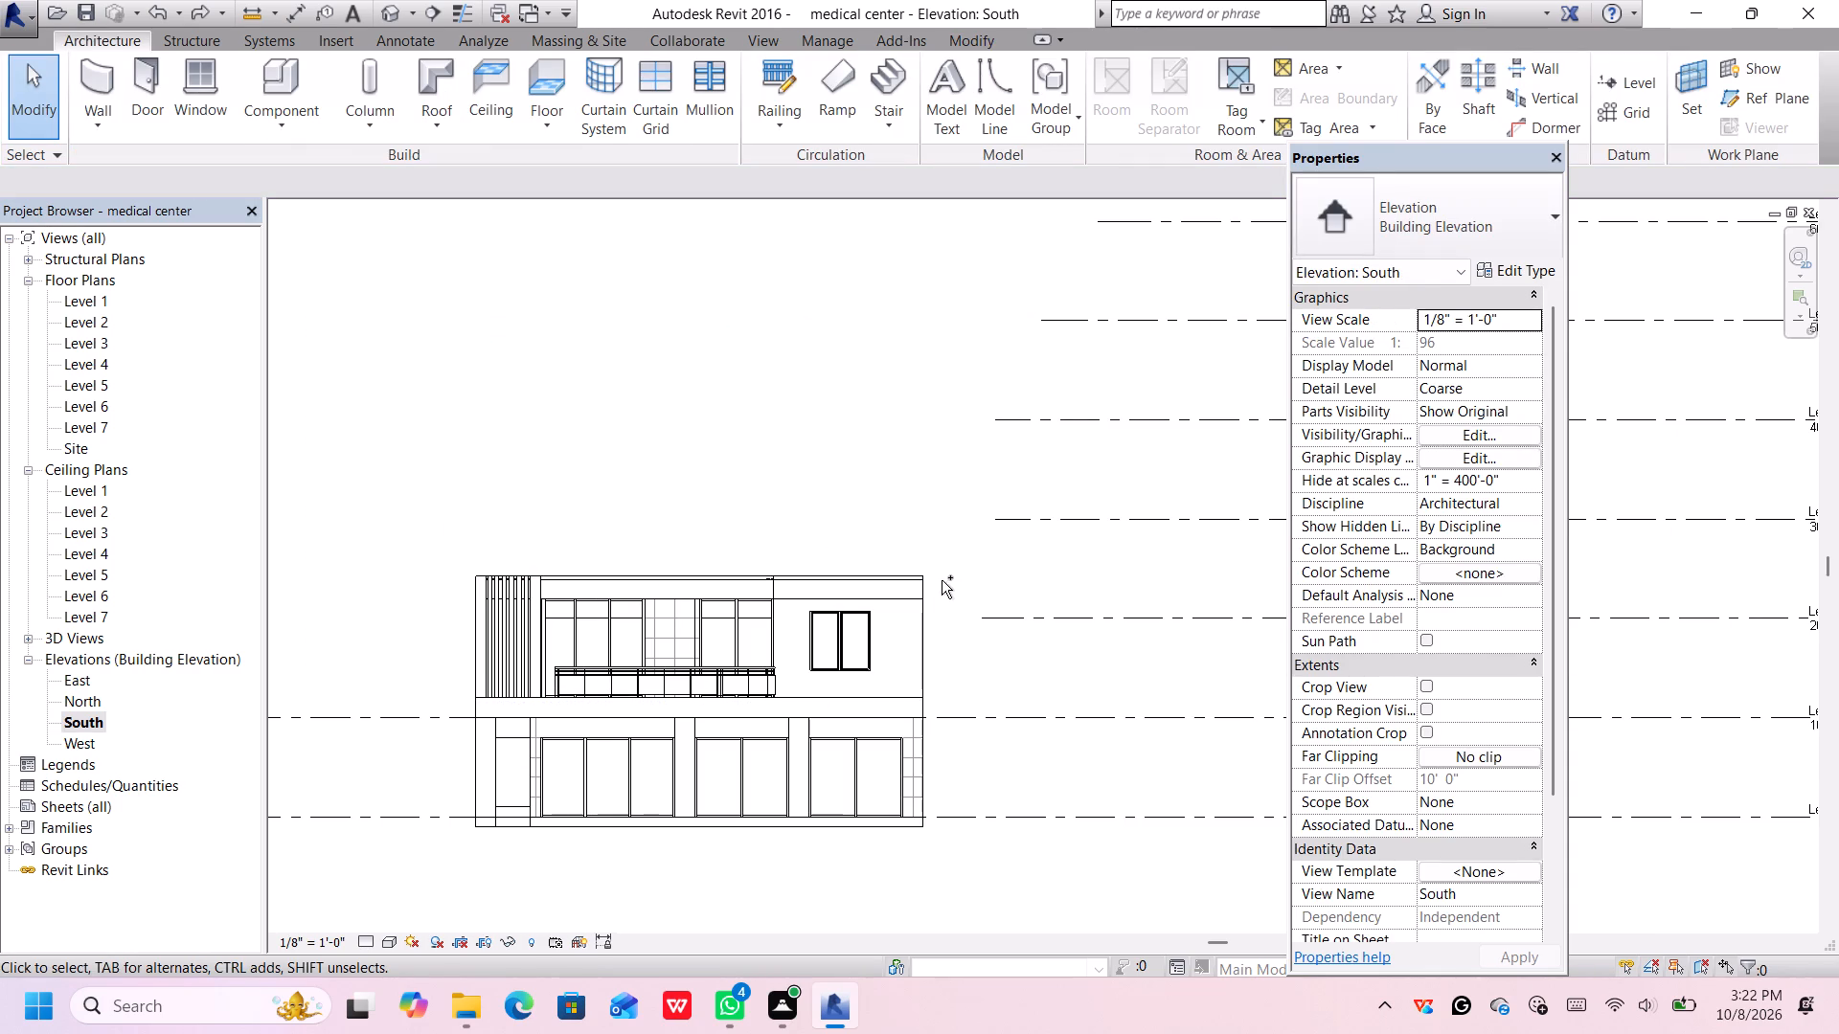
In the South elevation, select everything in the upper storey and create a model group named ff.
key("ctrl+v")
left_click_drag(965, 544, 925, 584)
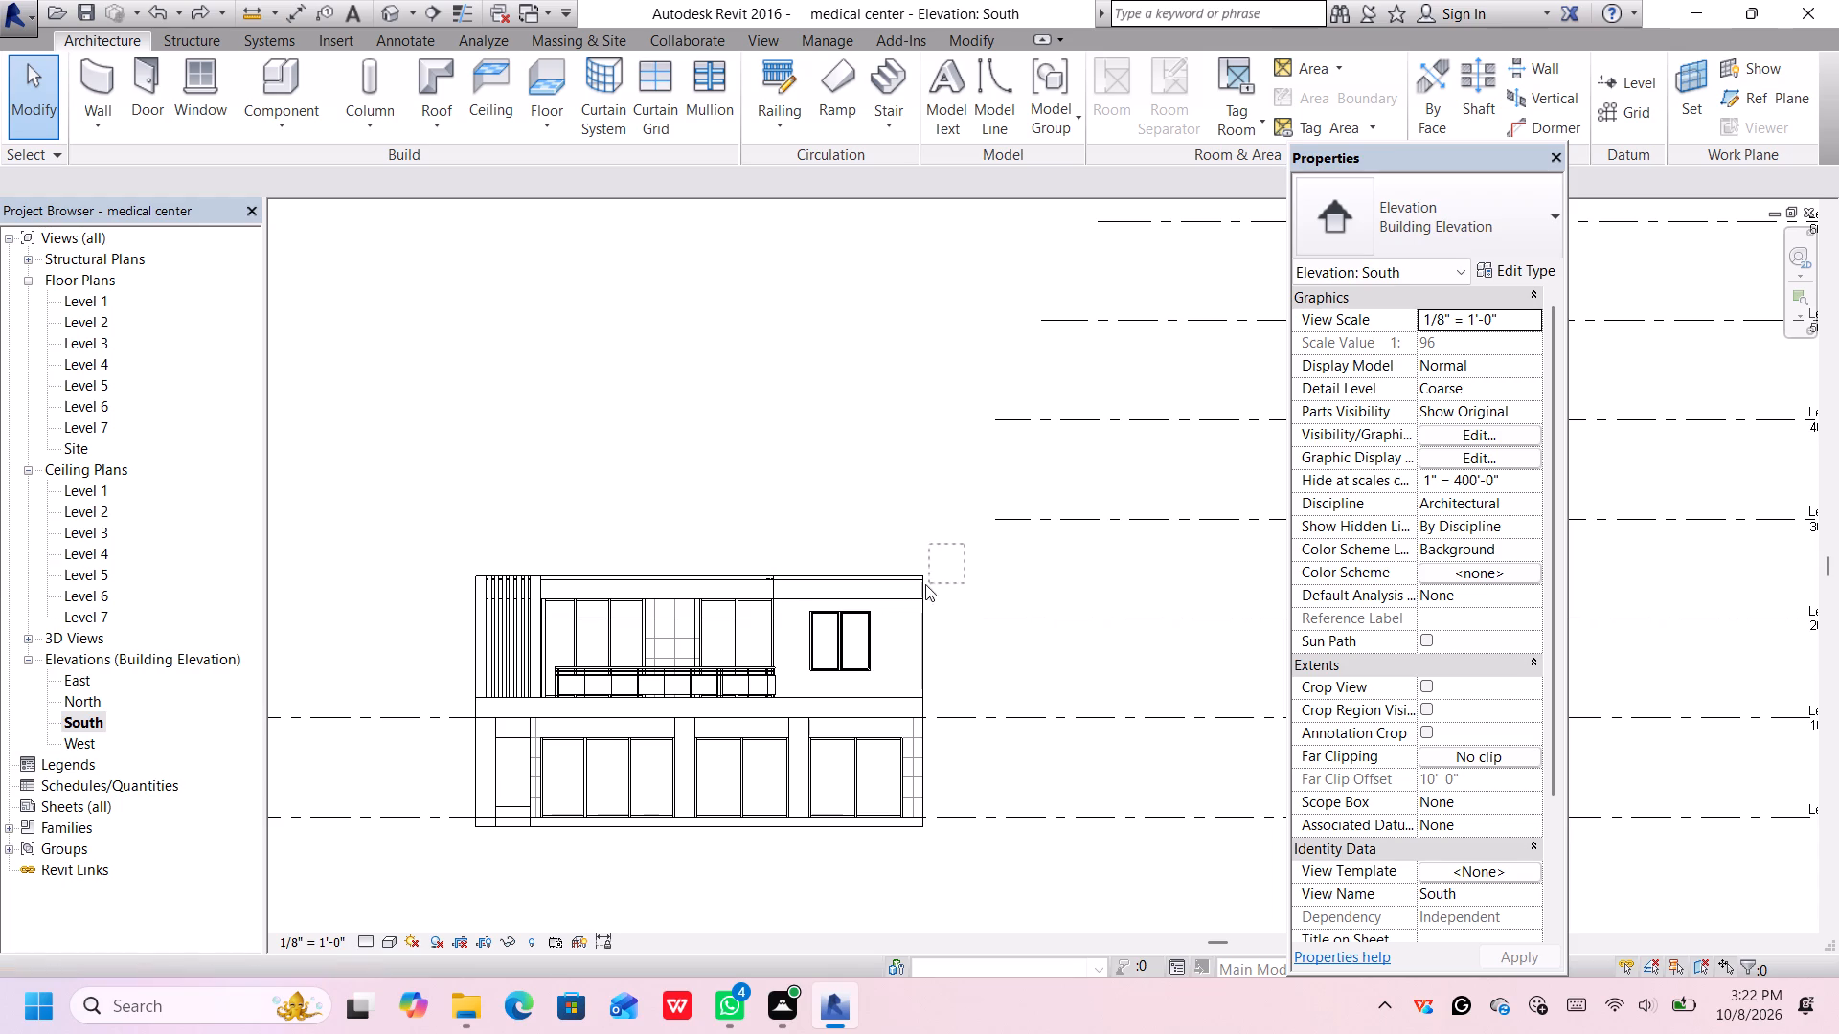
left_click_drag(925, 584, 443, 678)
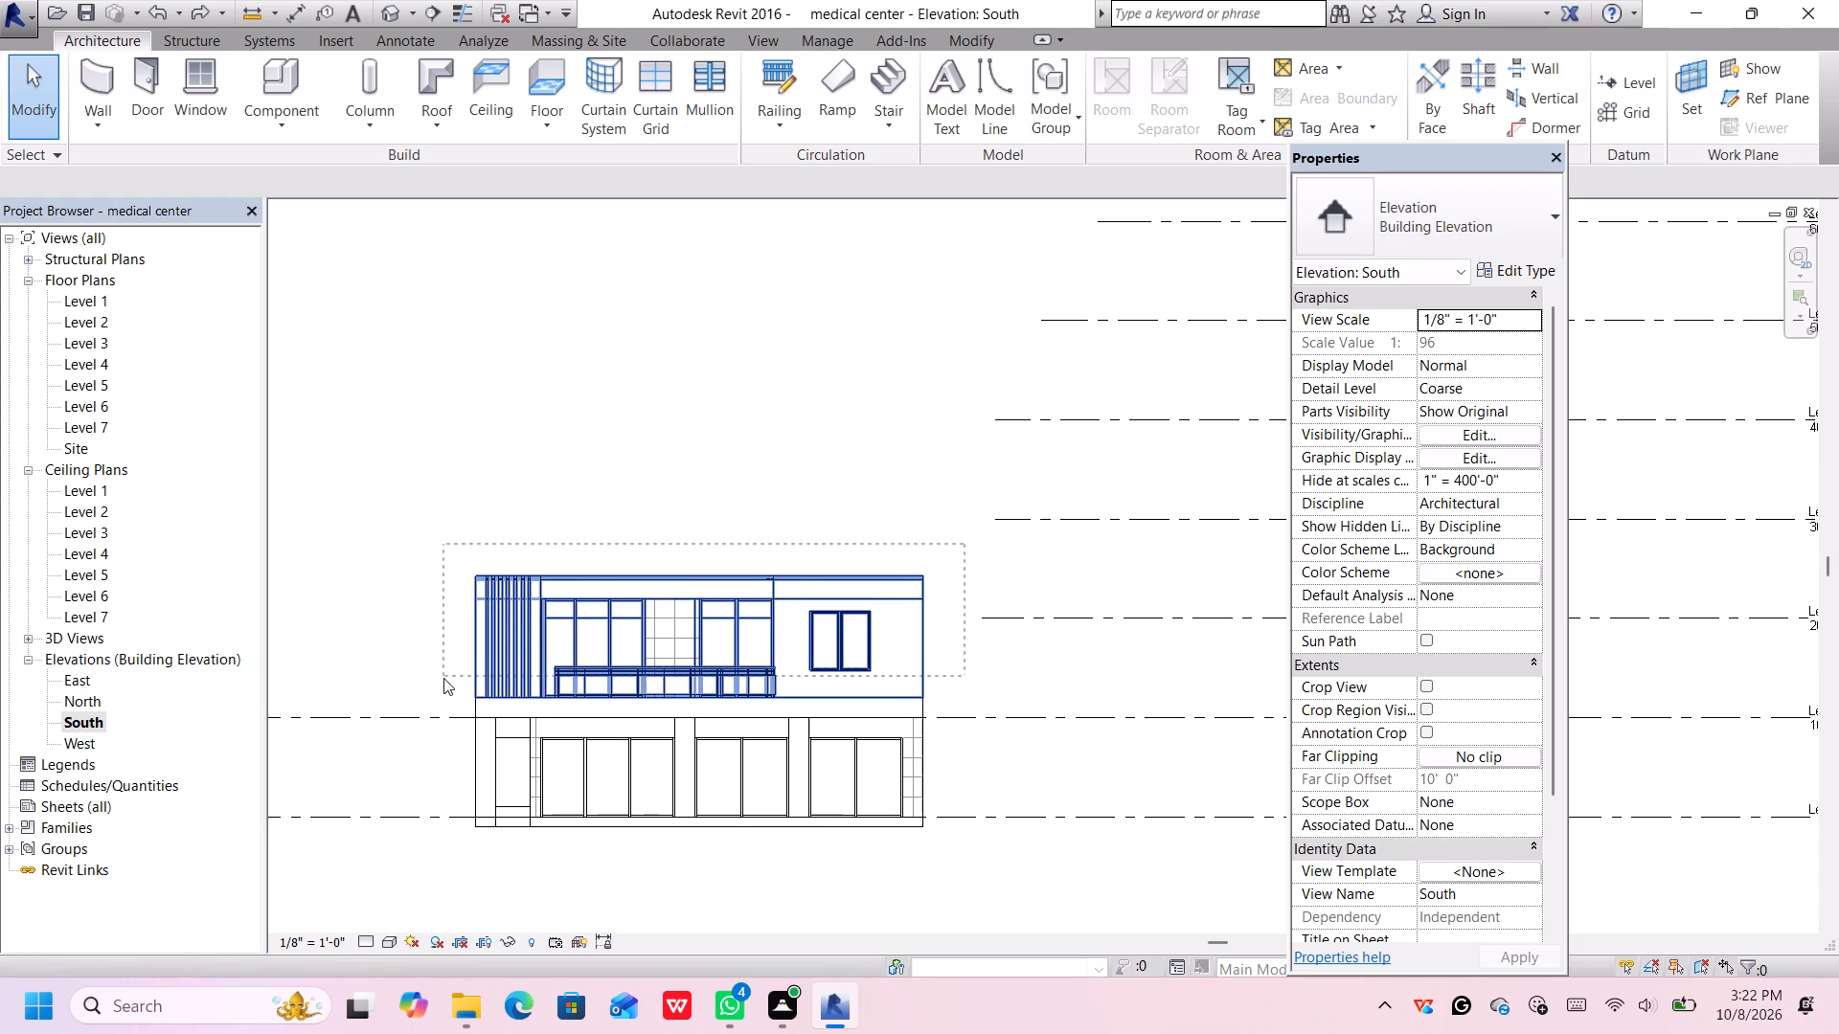
left_click_drag(443, 678, 444, 687)
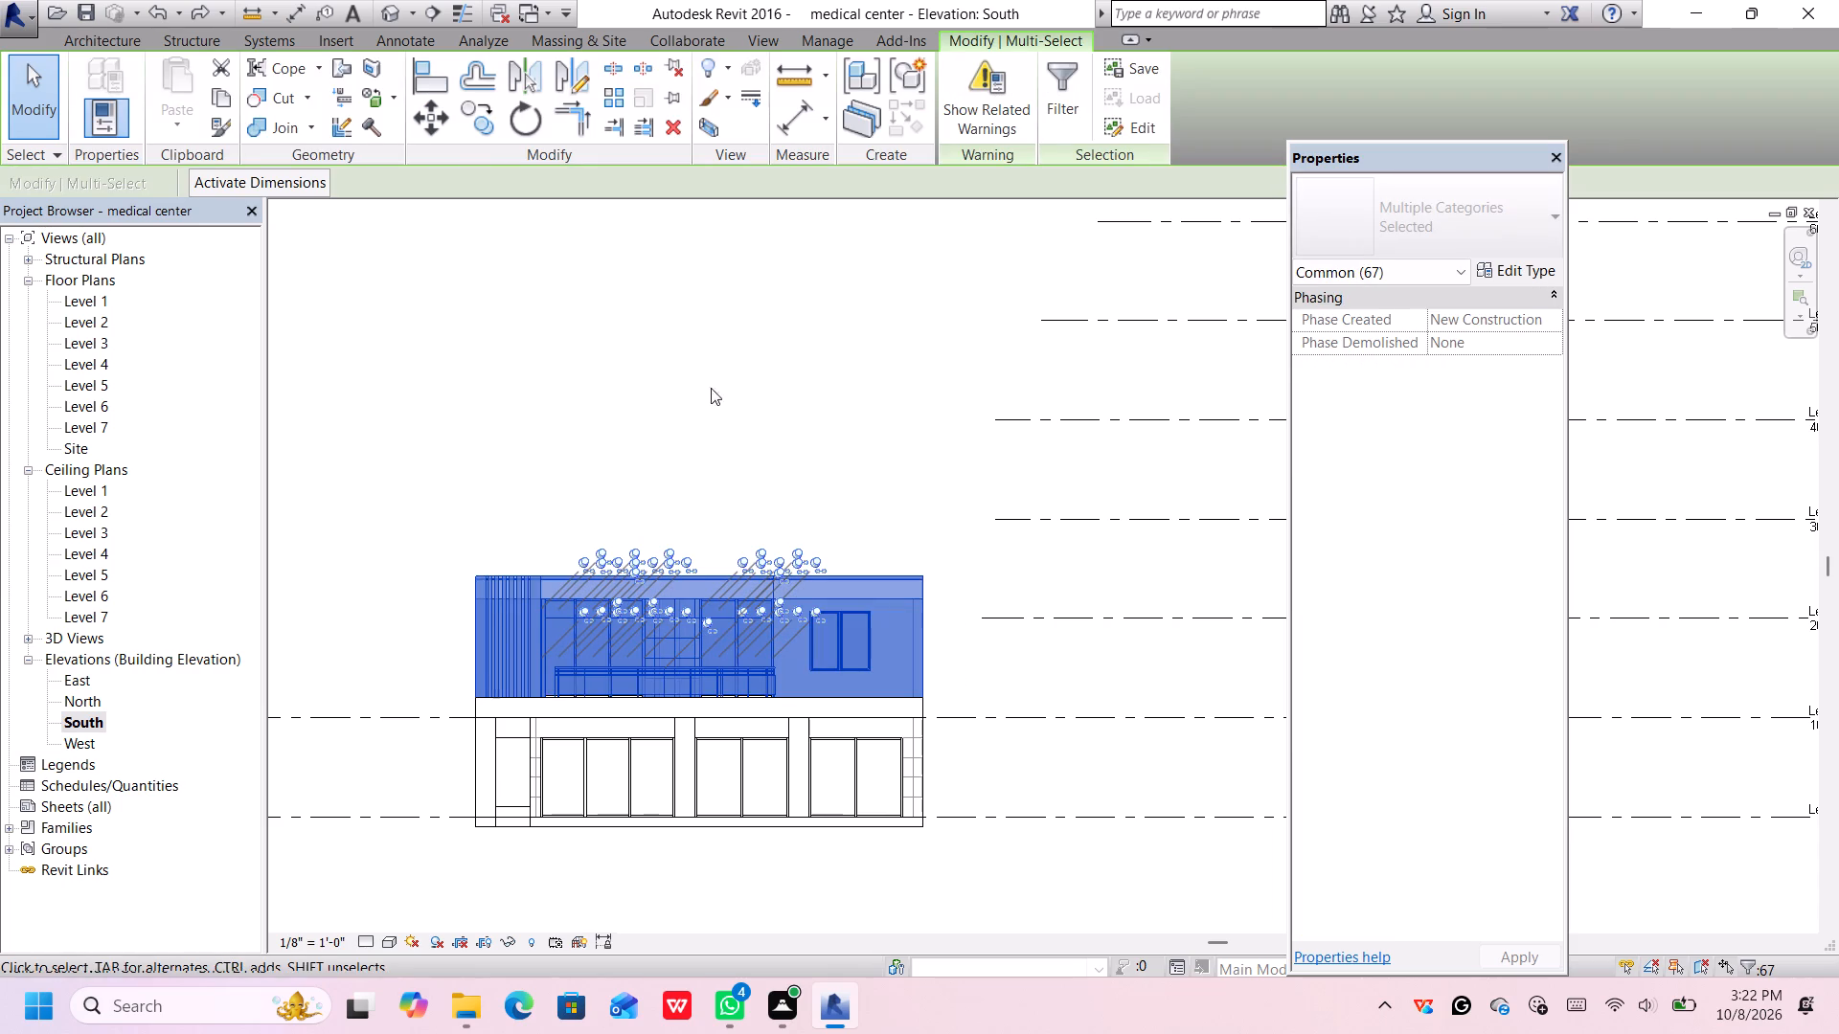
left_click(896, 74)
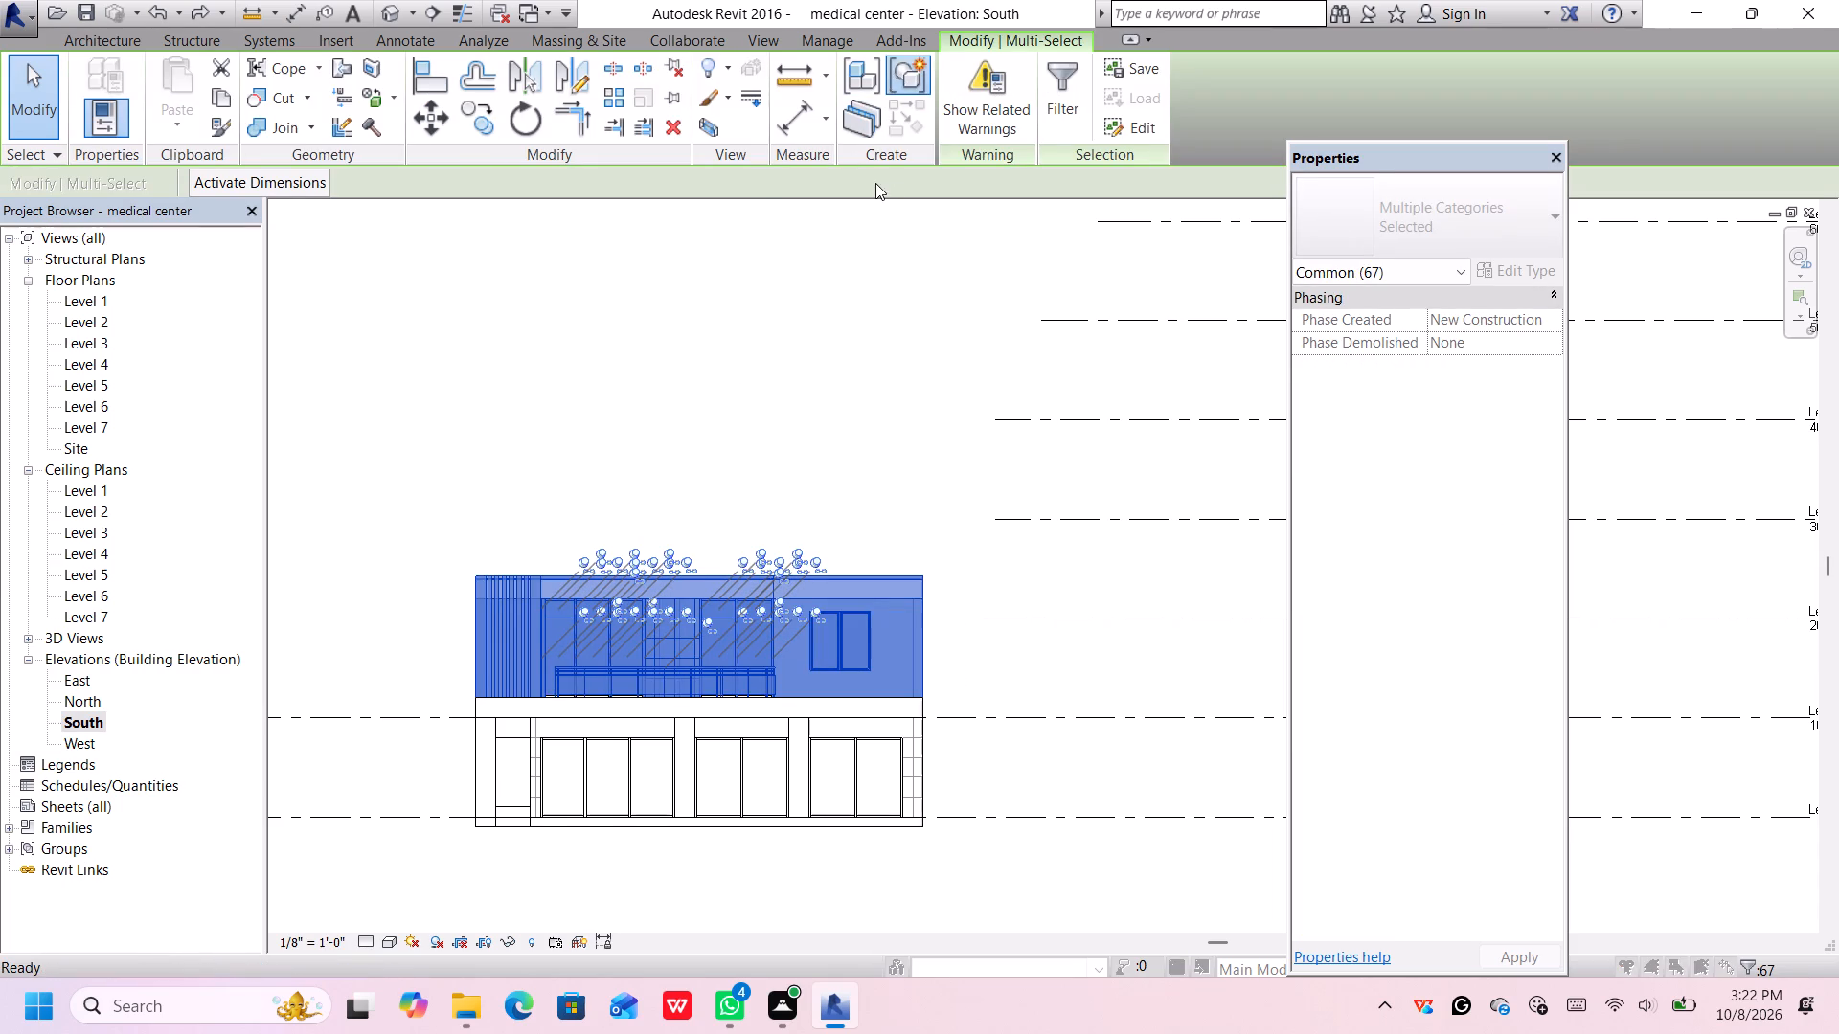
type("ff")
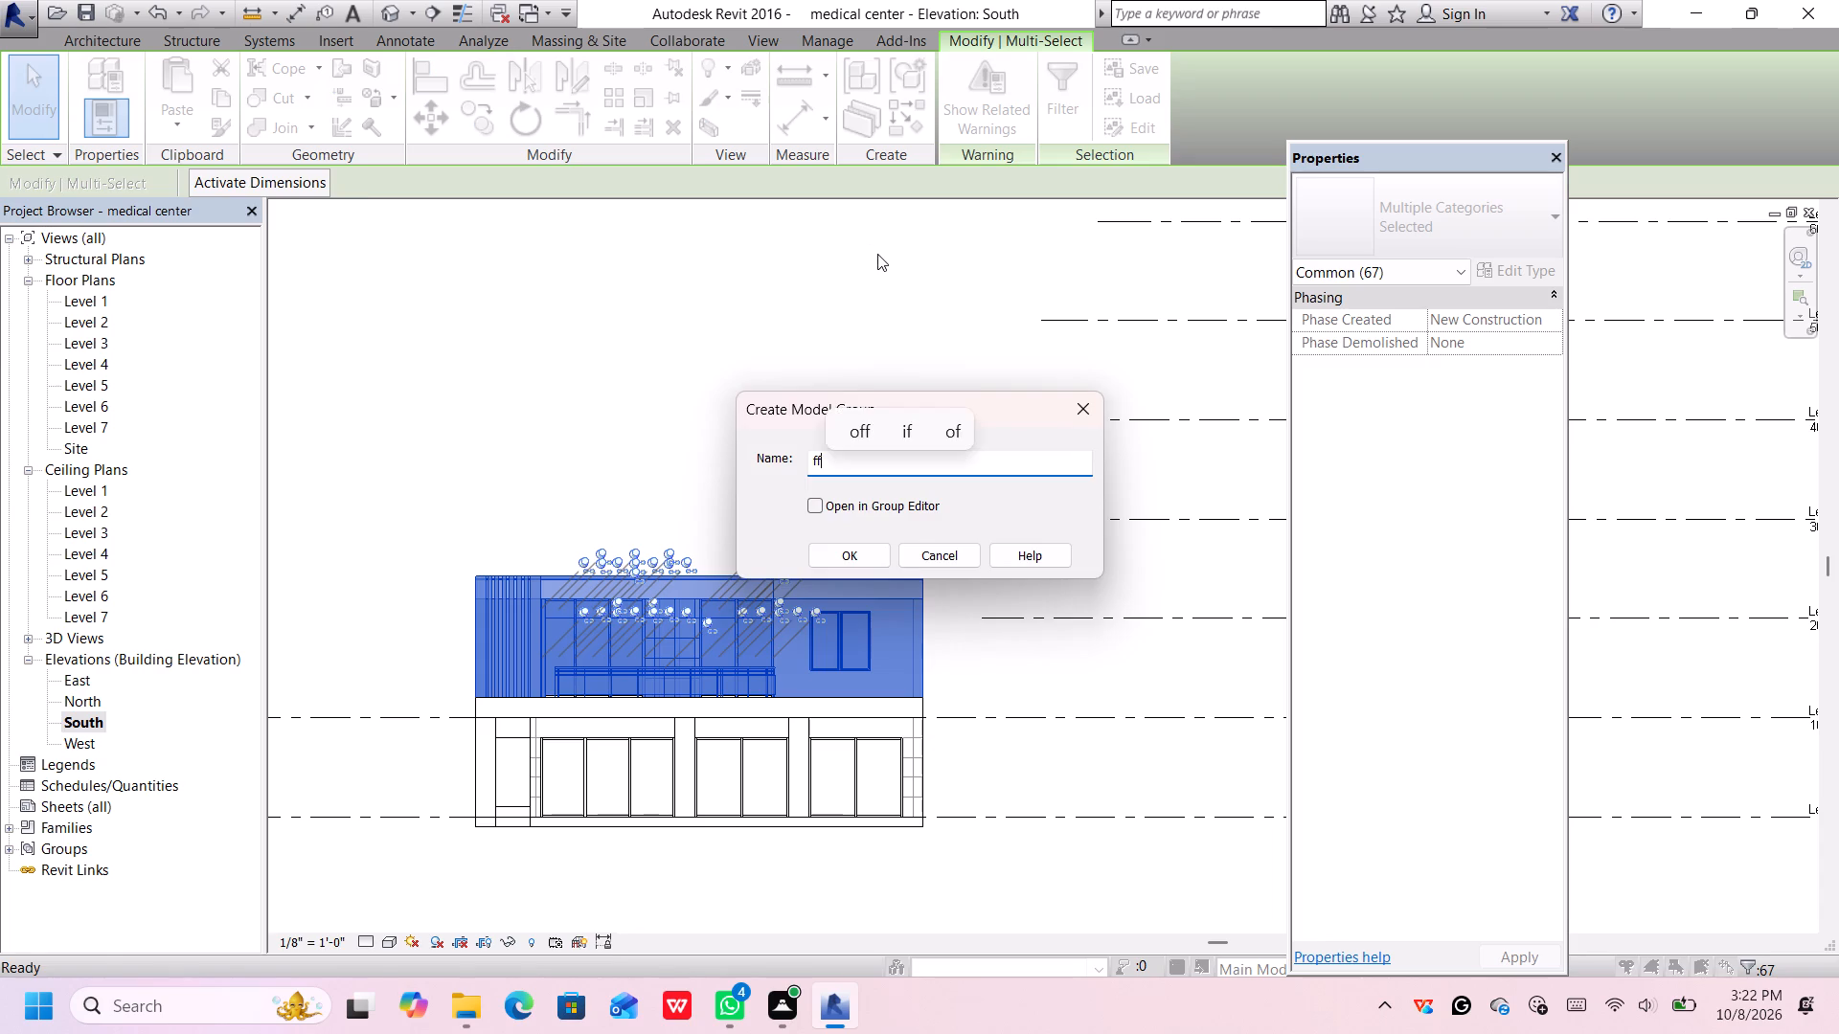
key("Return")
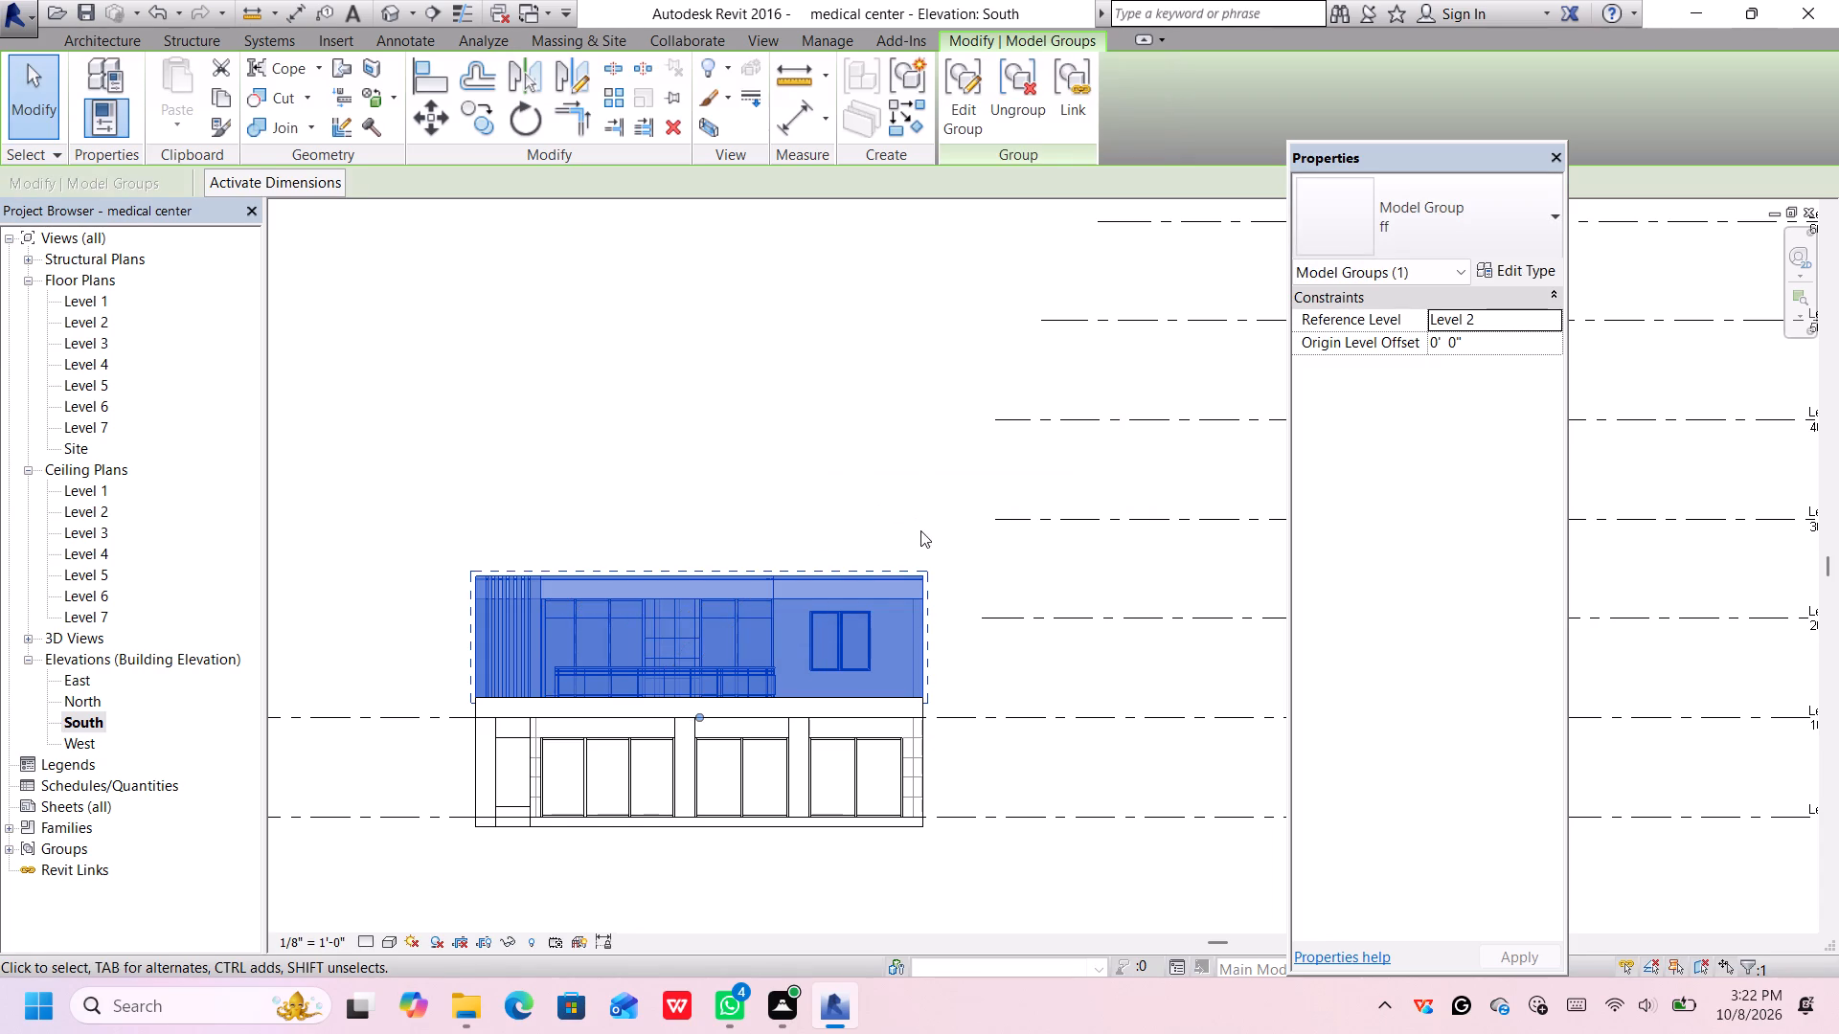
Copy the ff group and paste the copy 18' 6" directly above the original.
key("ctrl+c")
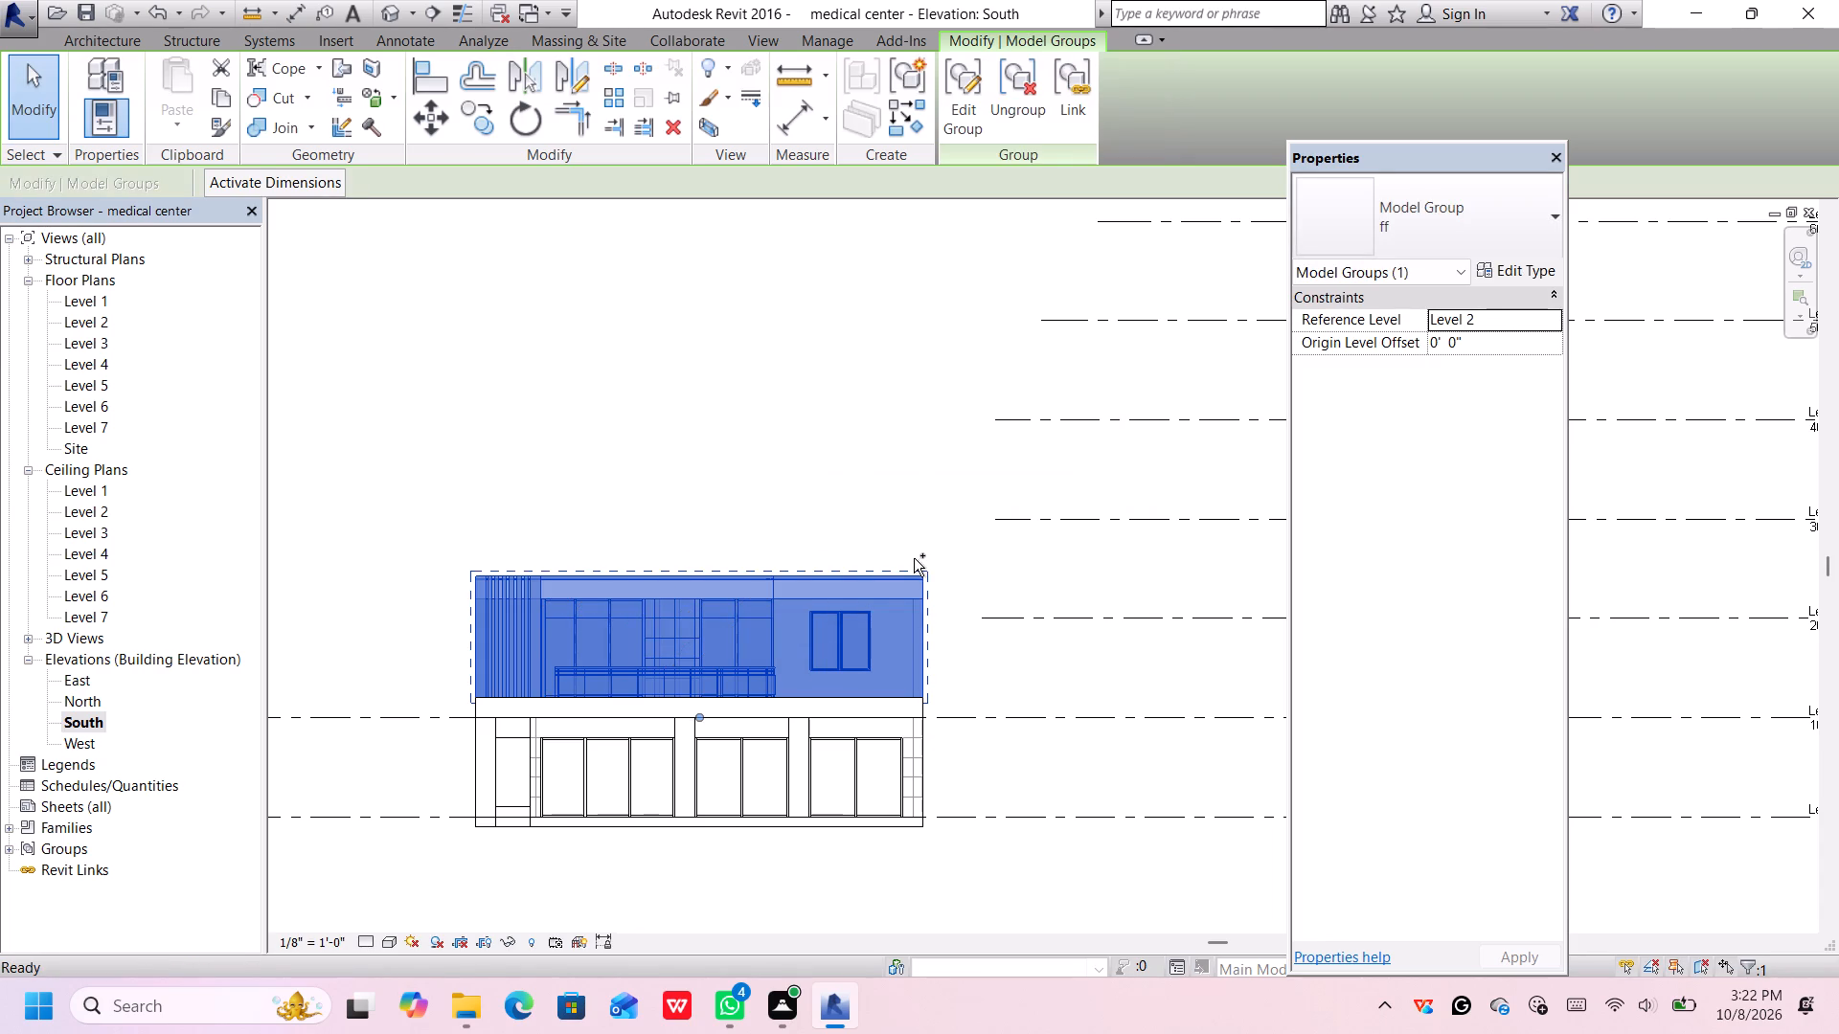
key("ctrl+v")
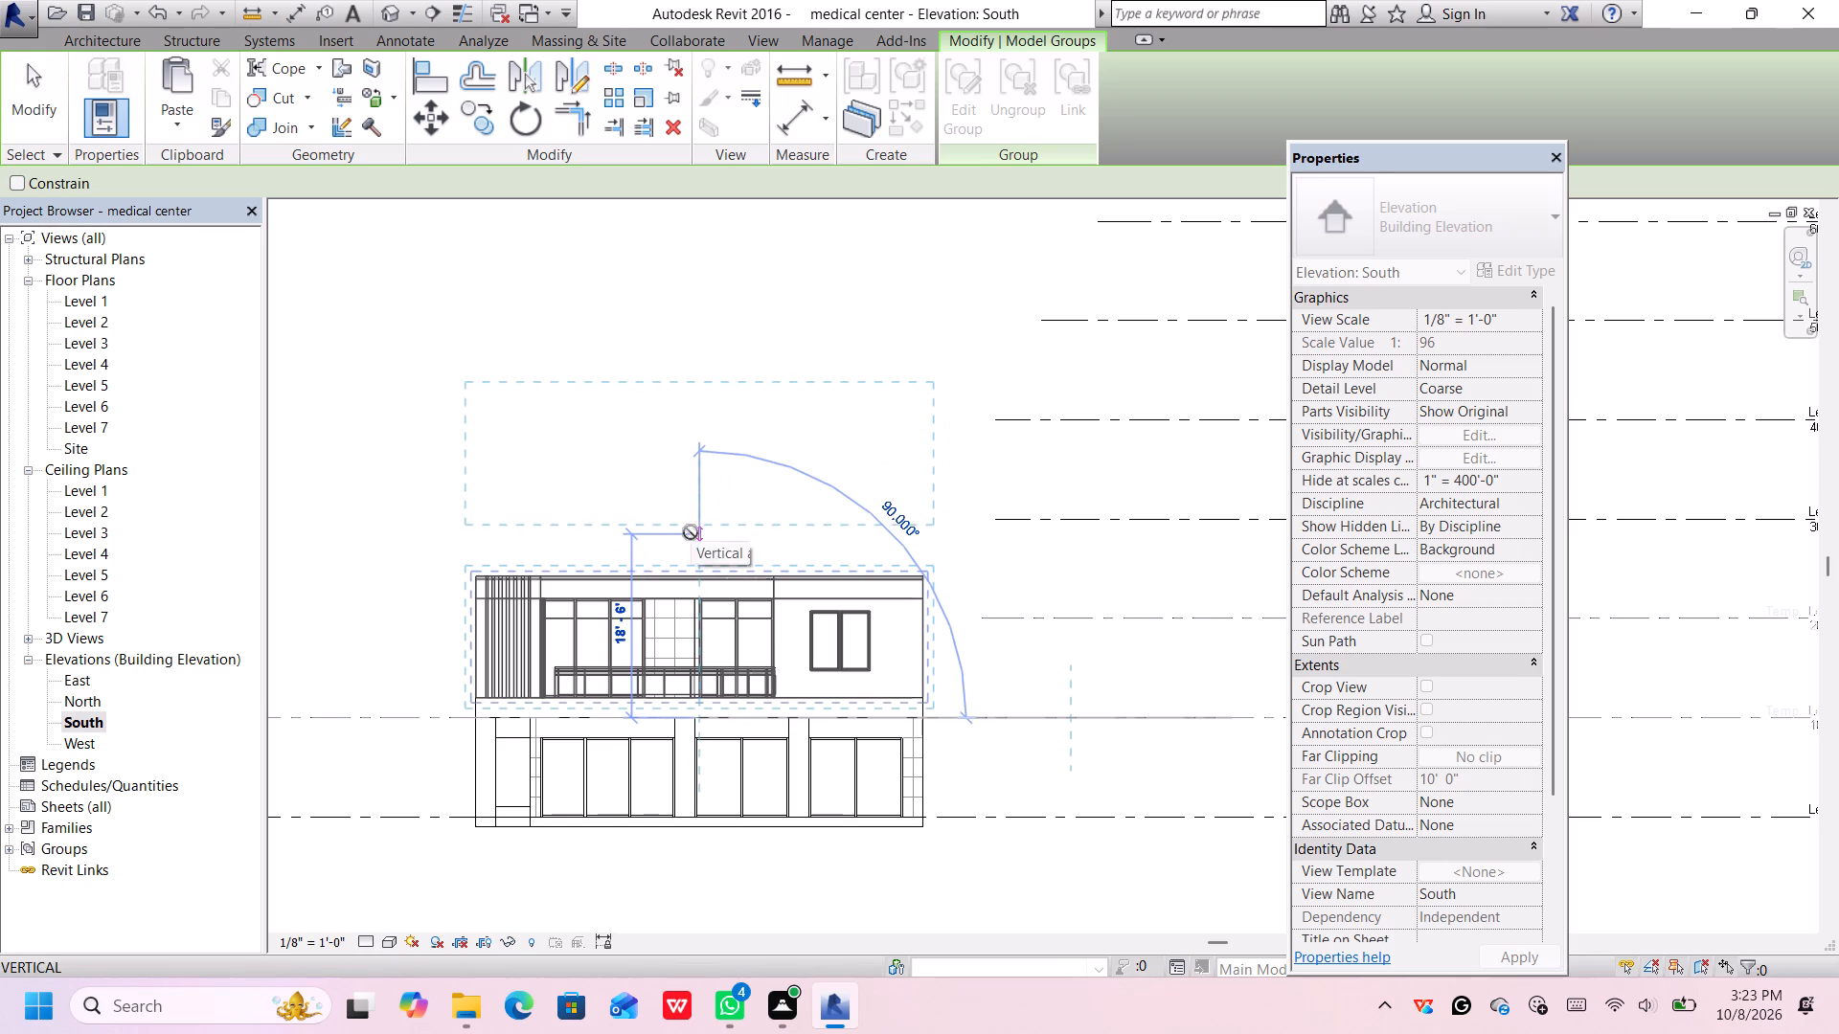
left_click(691, 532)
Nudge the pasted ff group straight down until its base meets the top of the storey below.
key("Down")
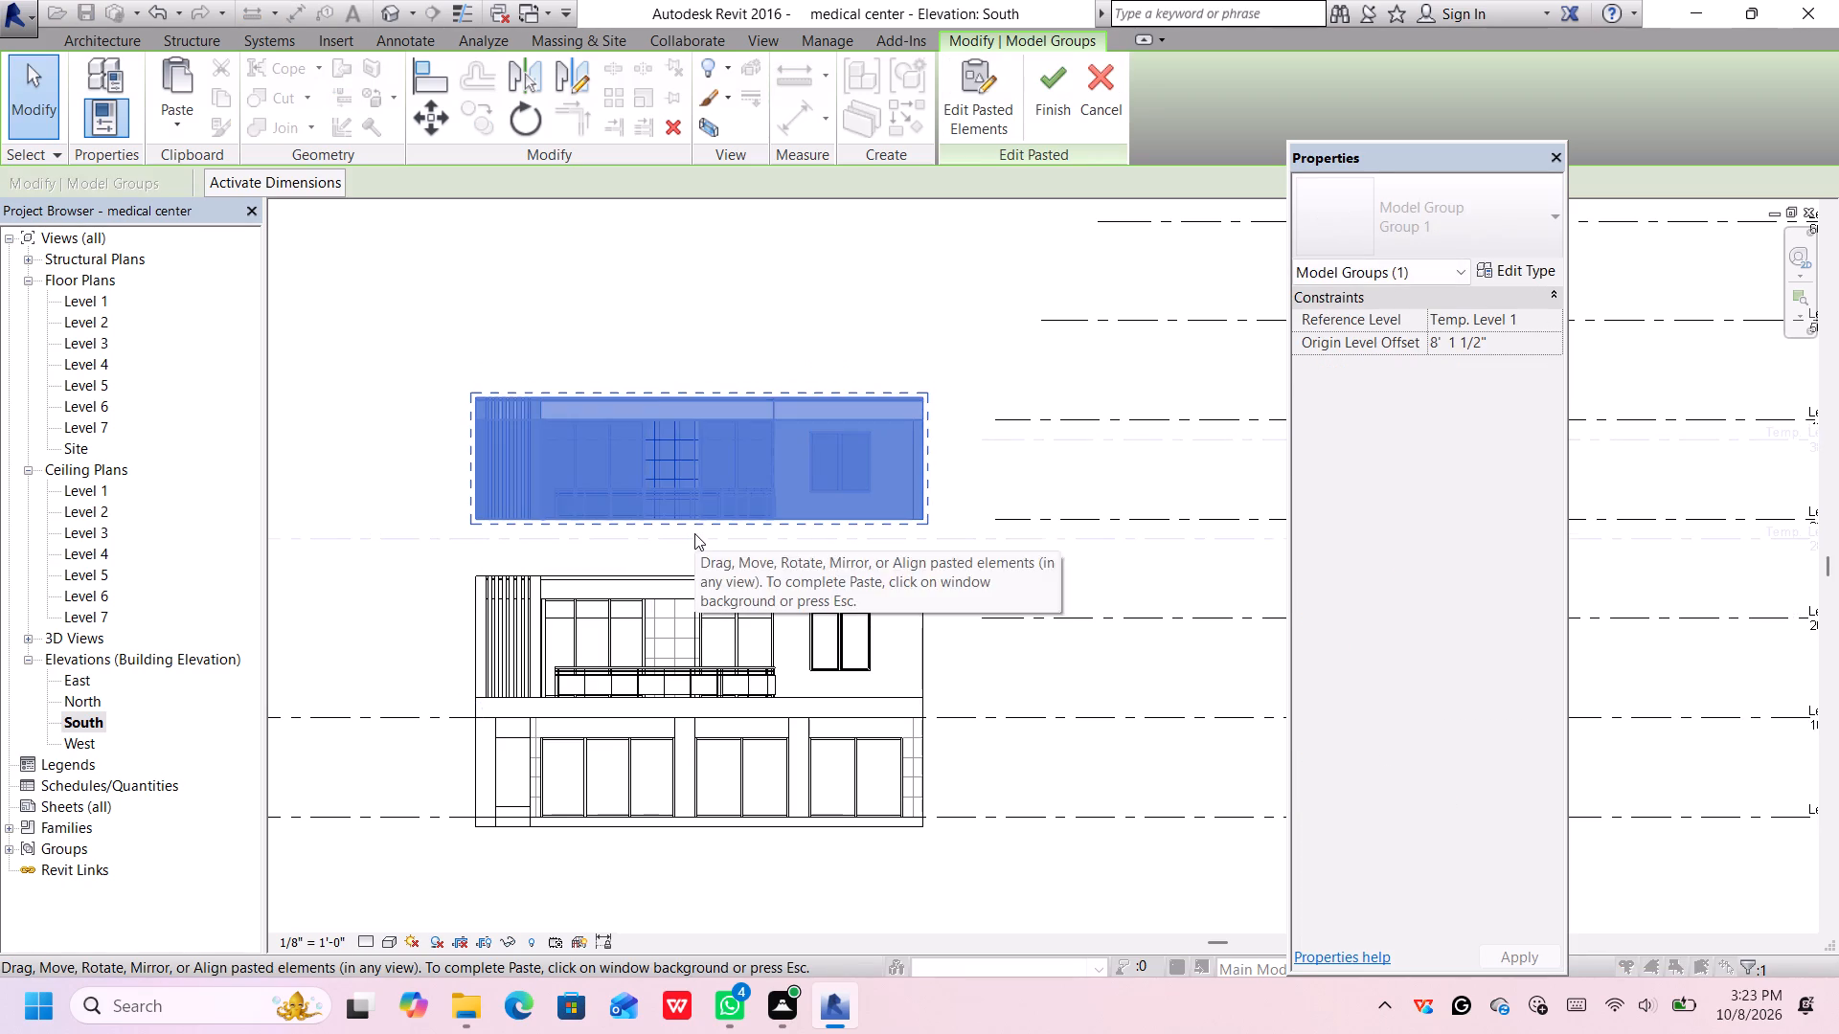
key("Down")
key("Down")
key("Down")
key("Down")
key("Down")
key("Down")
key("Down")
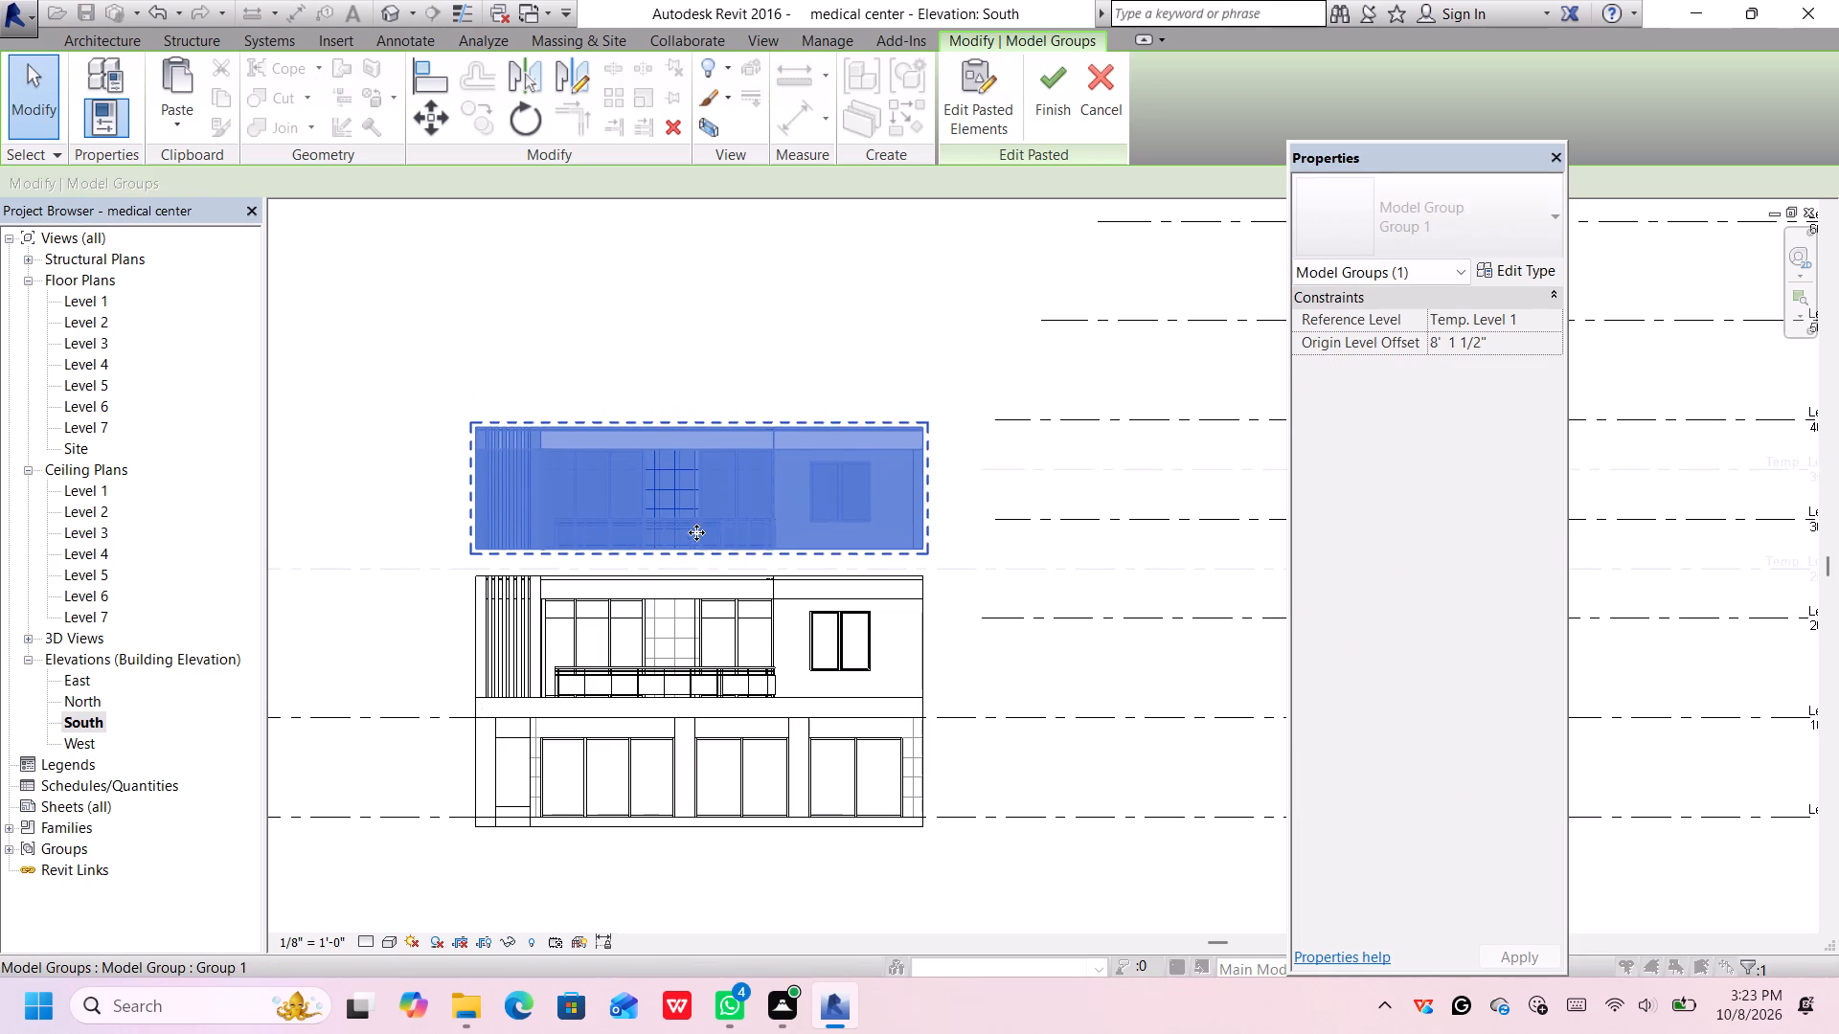
key("Down")
key("Down")
key("Down")
key("Down")
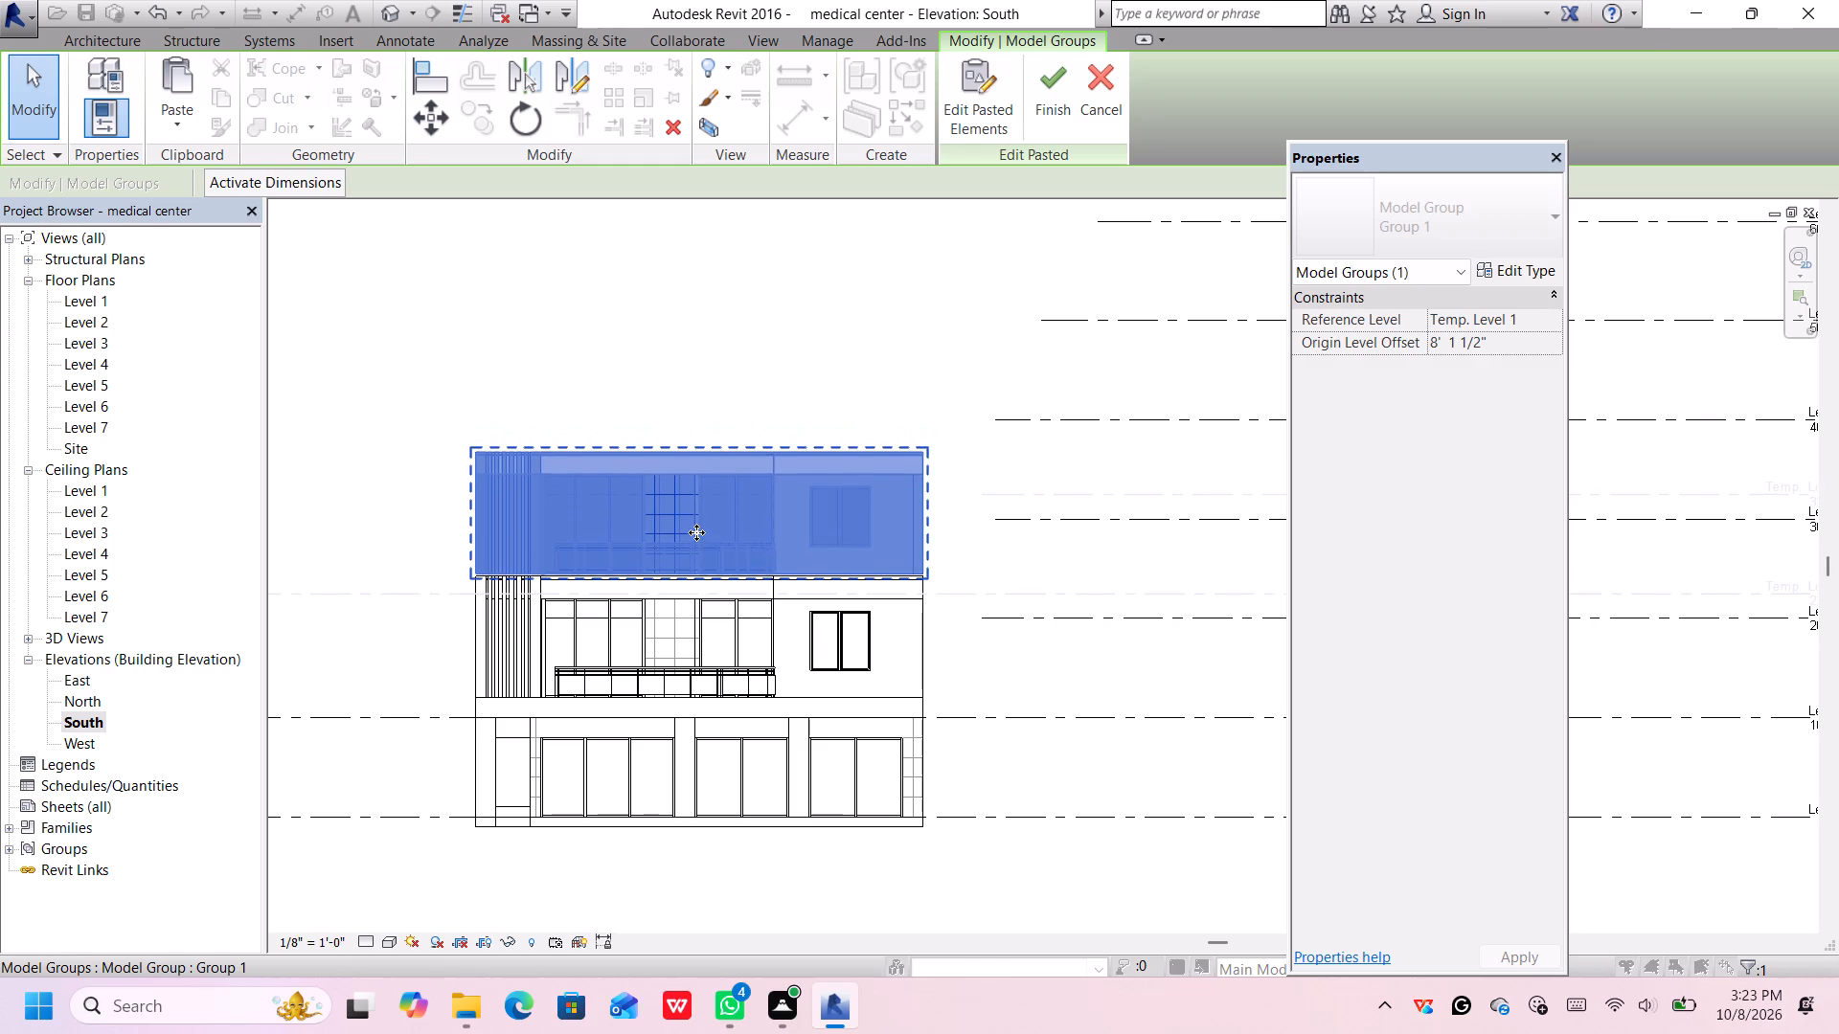
key("Down")
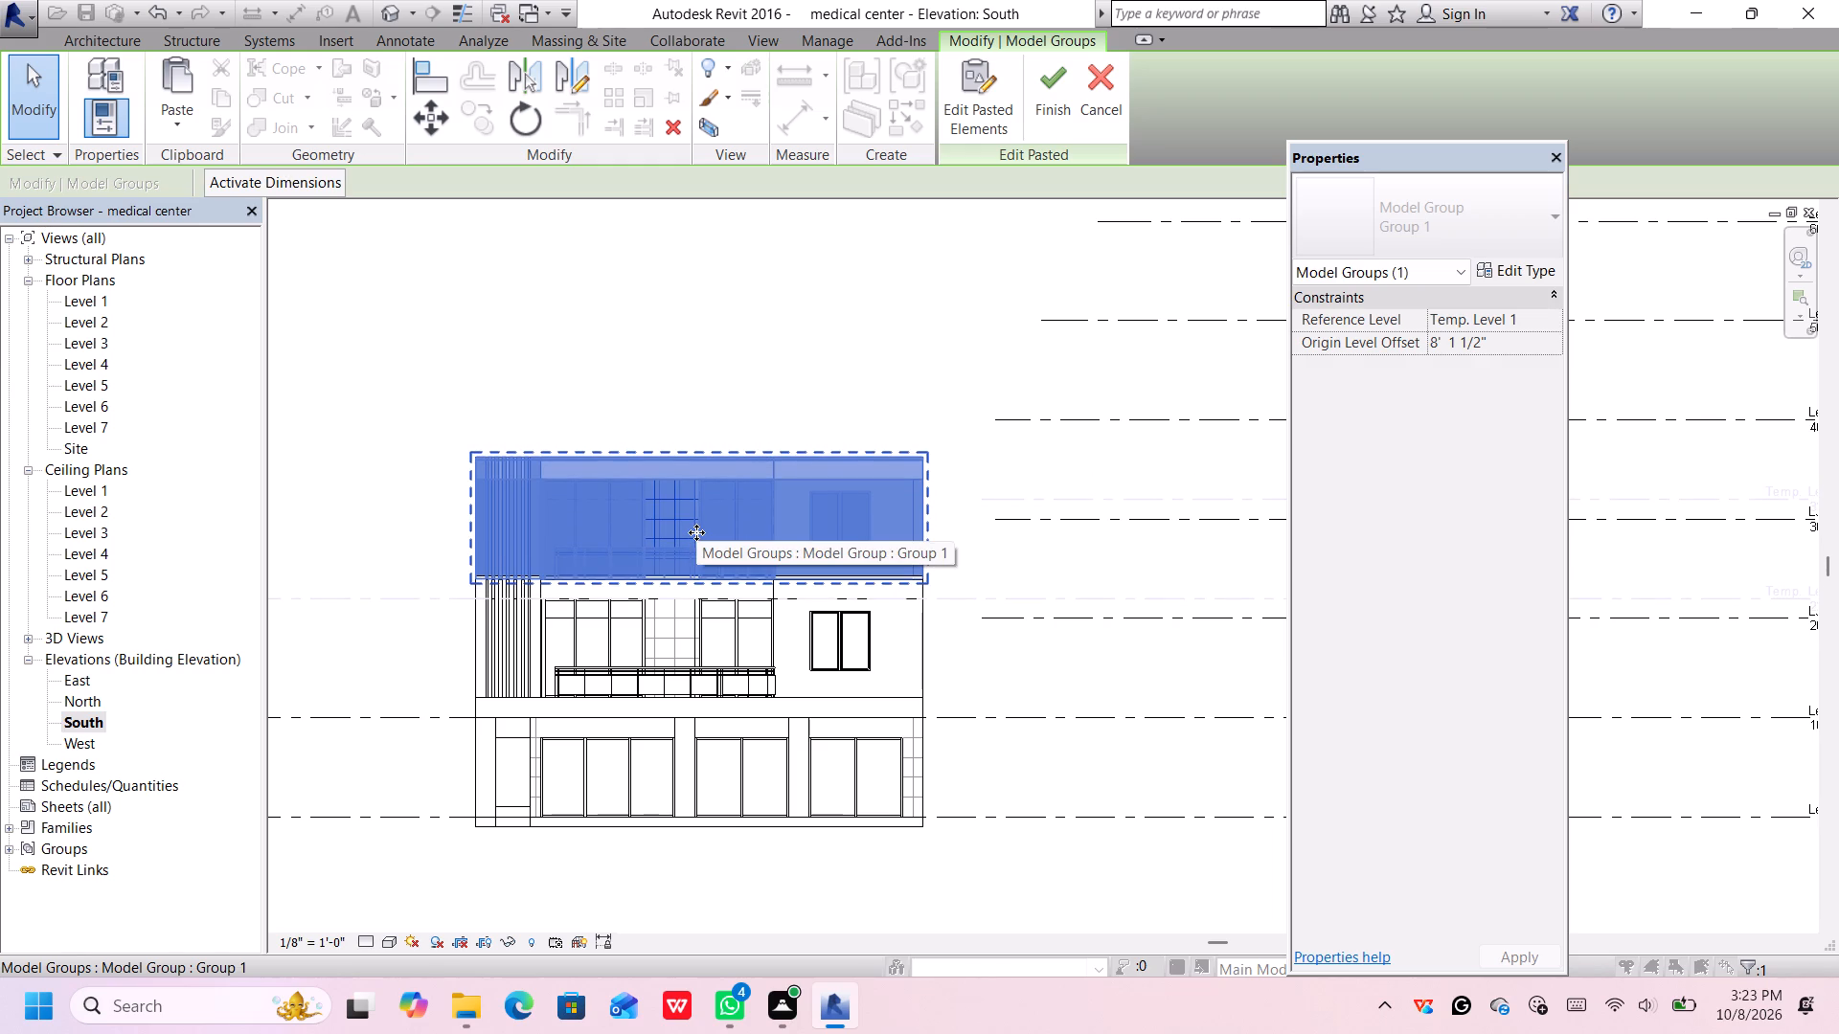
Fine-tune the pasted group's height with small vertical nudges so its base sits exactly on the lower storey's top edge.
scroll(922, 450, "up", 1)
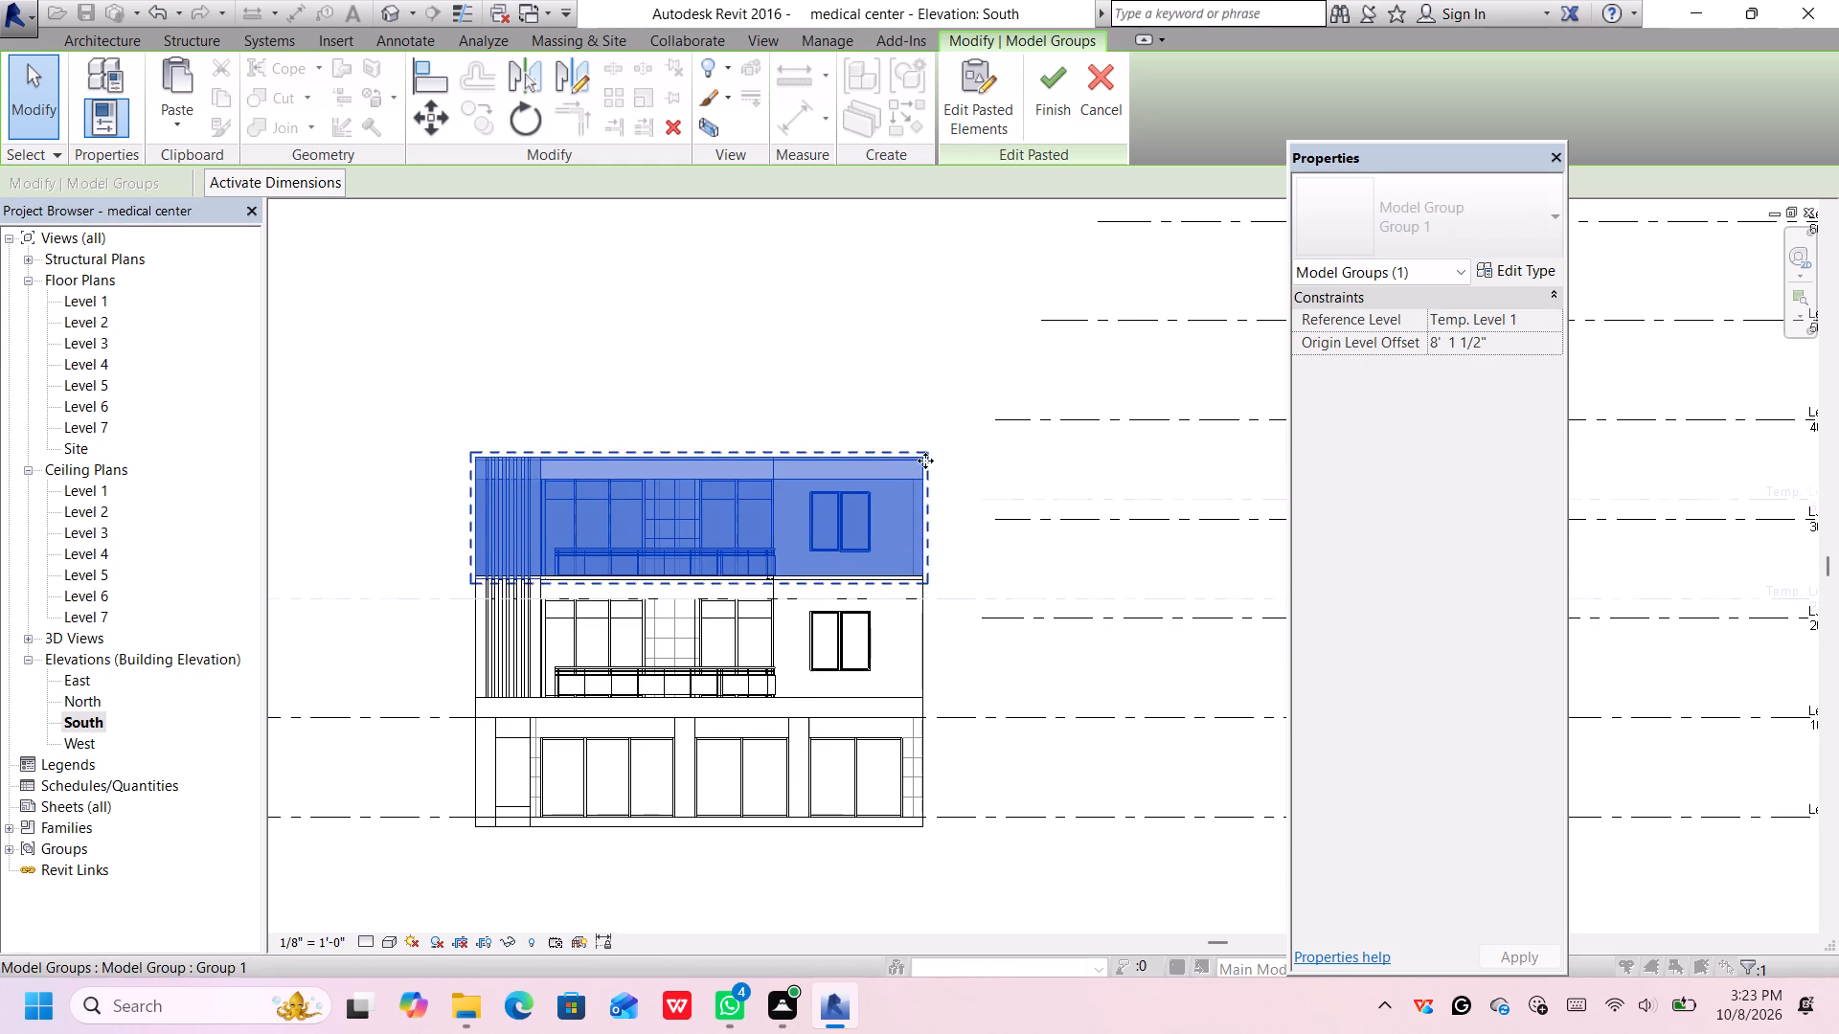
scroll(947, 611, "up", 2)
middle_click_drag(952, 609, 1117, 596)
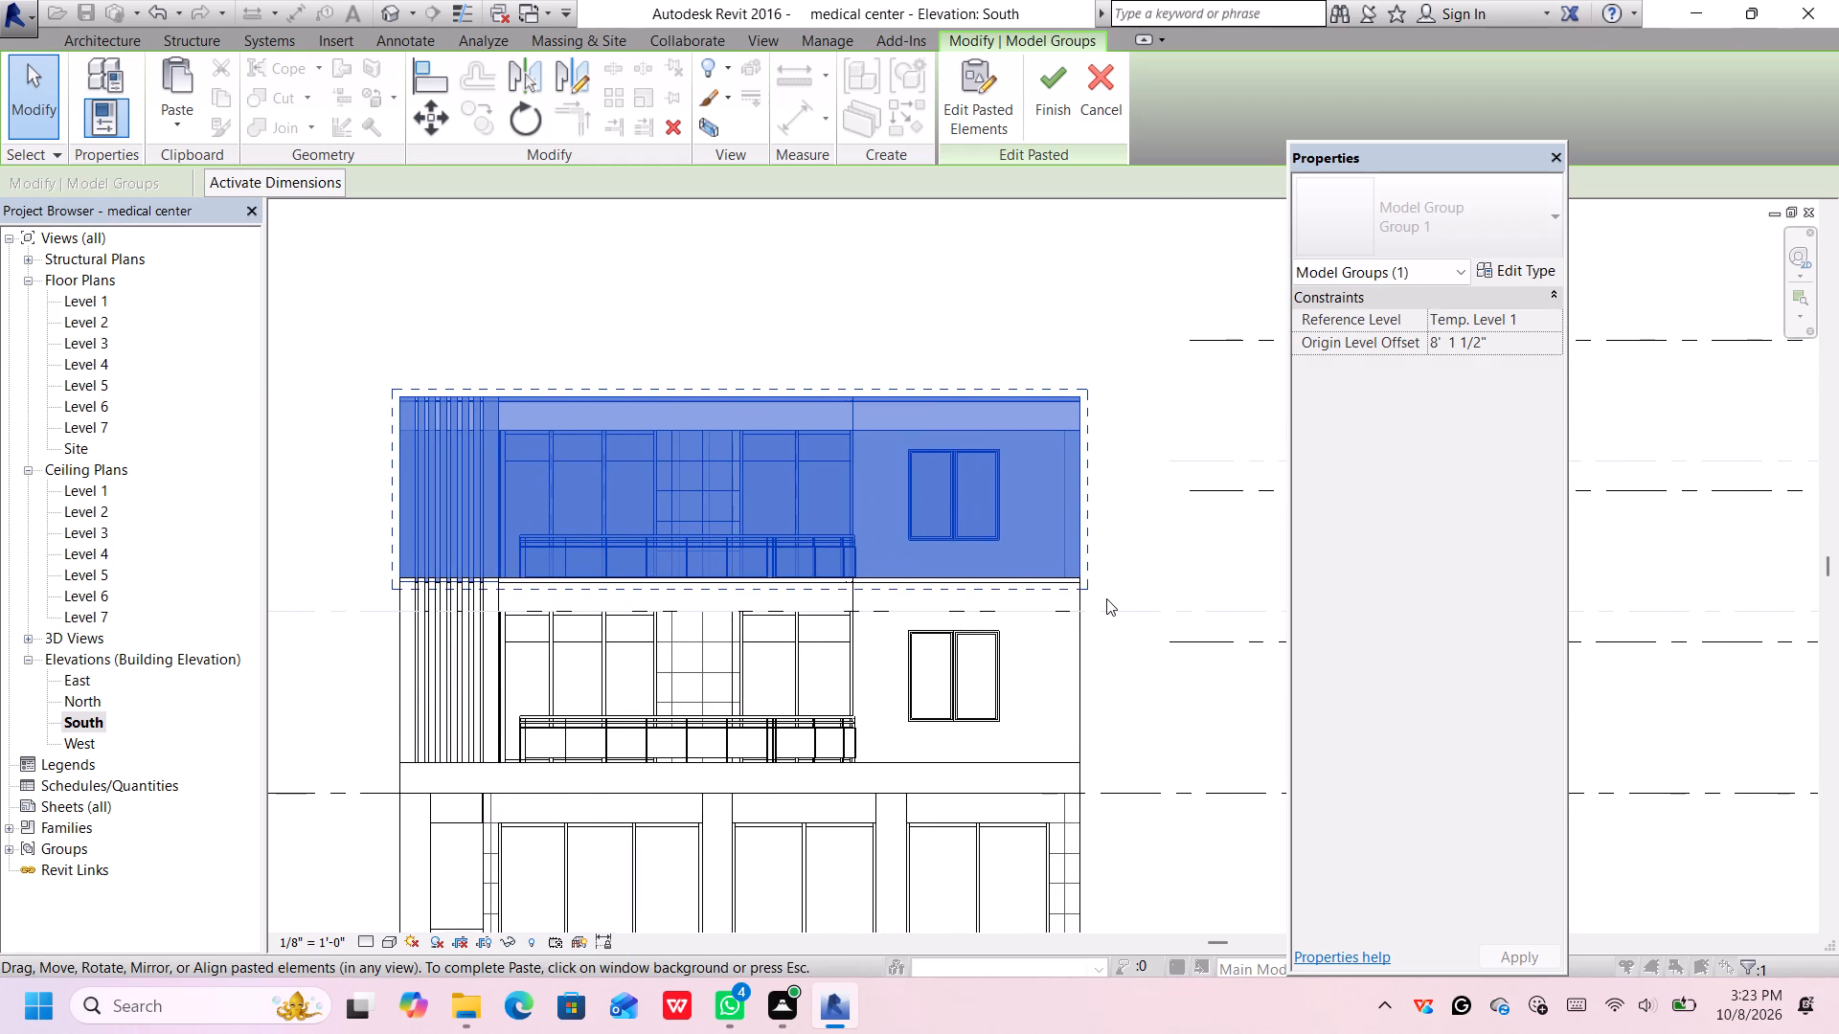
key("Up")
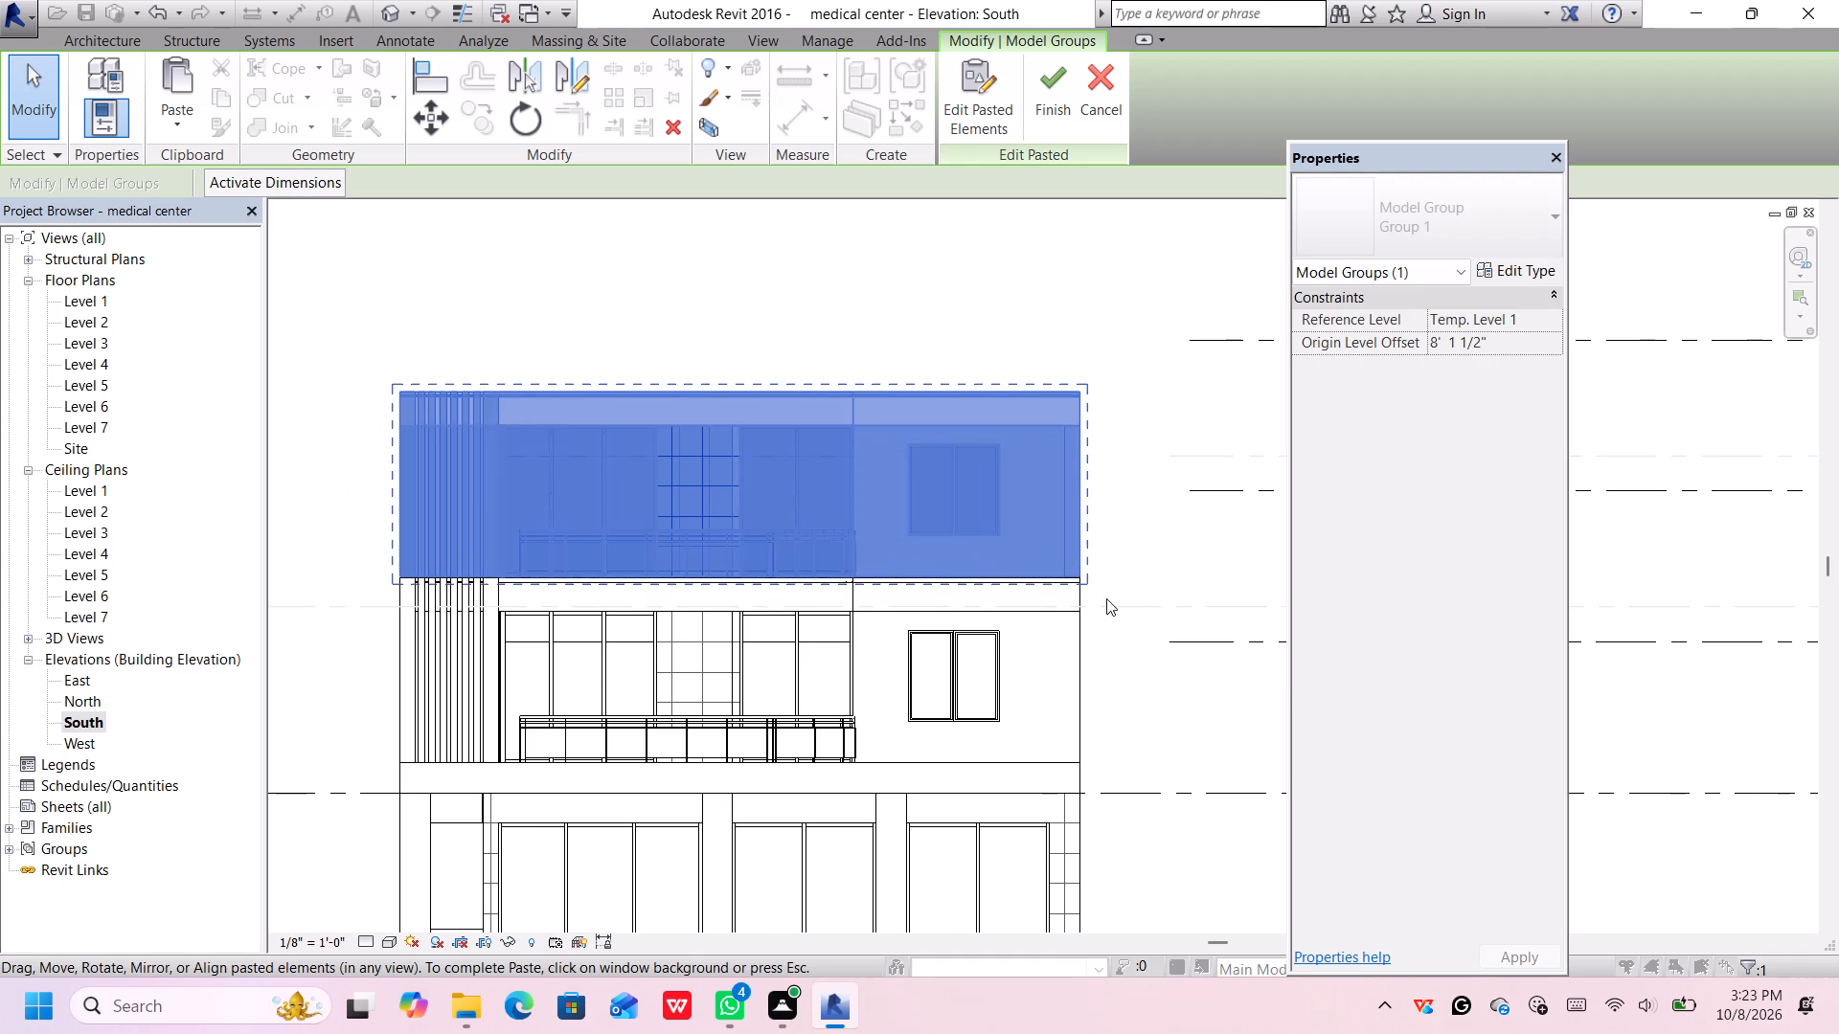
scroll(1105, 571, "up", 6)
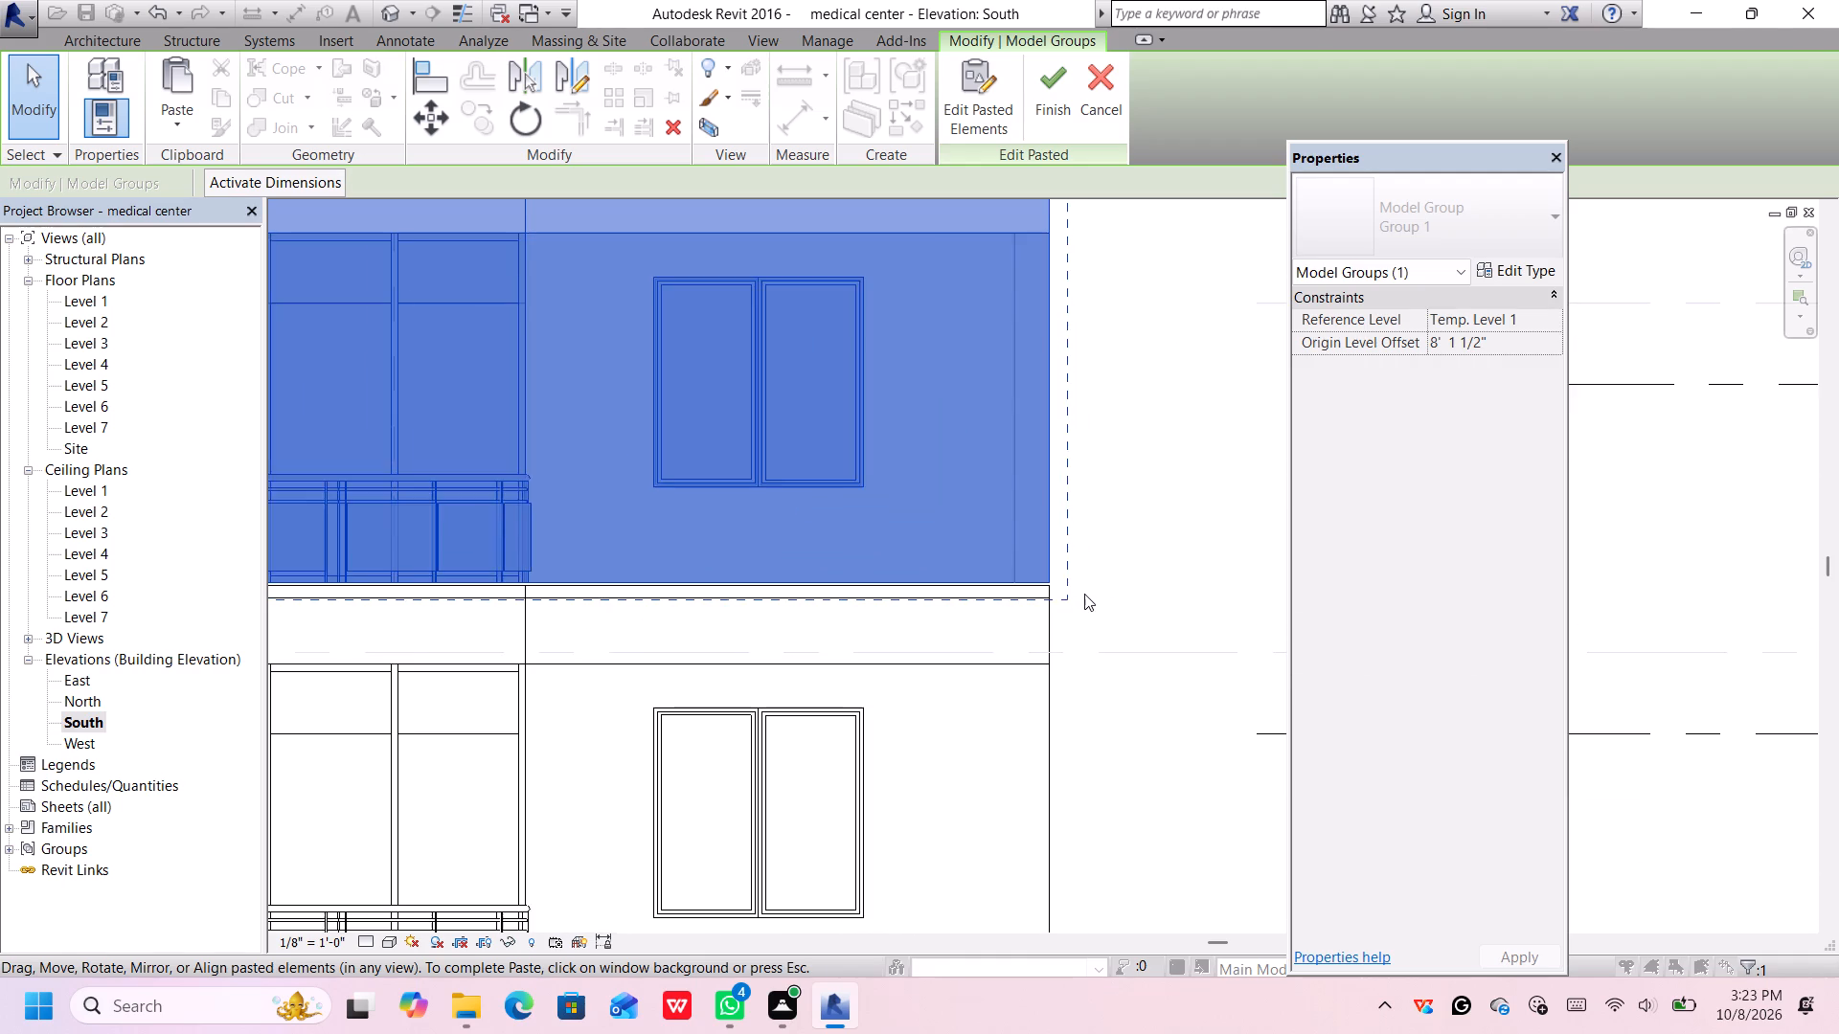
scroll(1084, 587, "up", 3)
scroll(1084, 588, "down", 1)
middle_click_drag(1089, 585, 1226, 562)
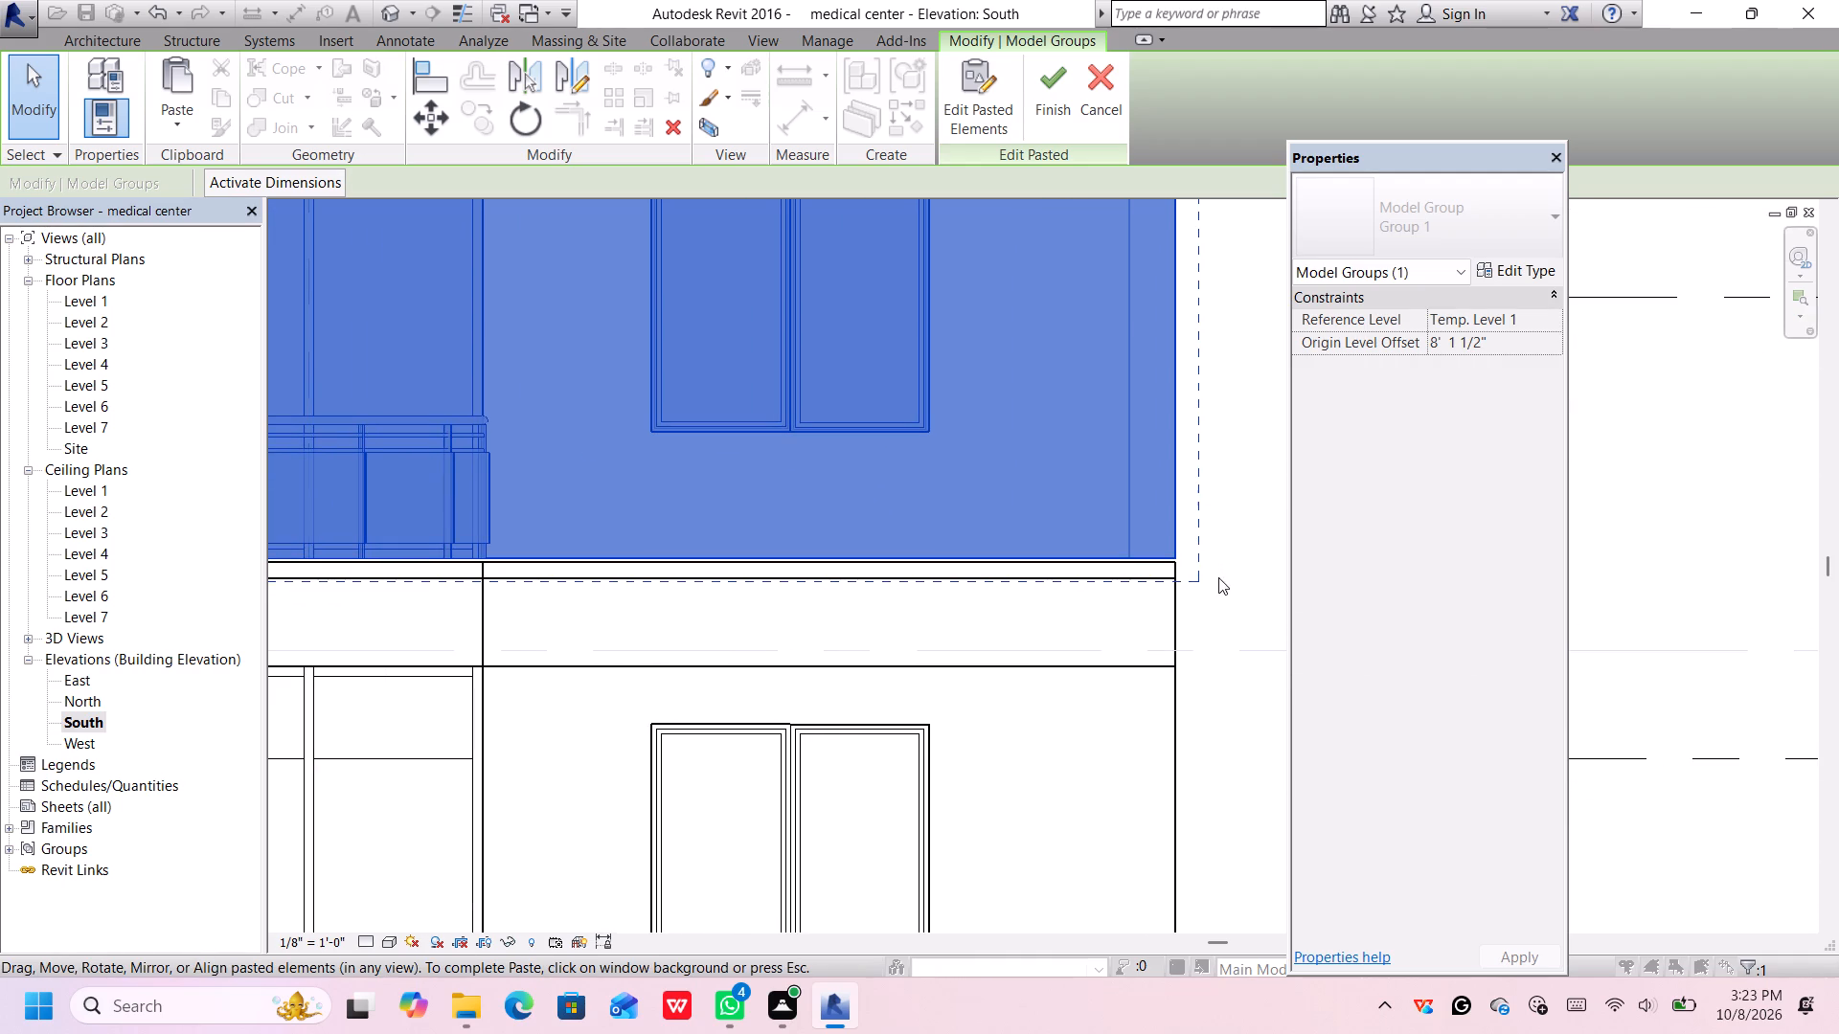
key("Down")
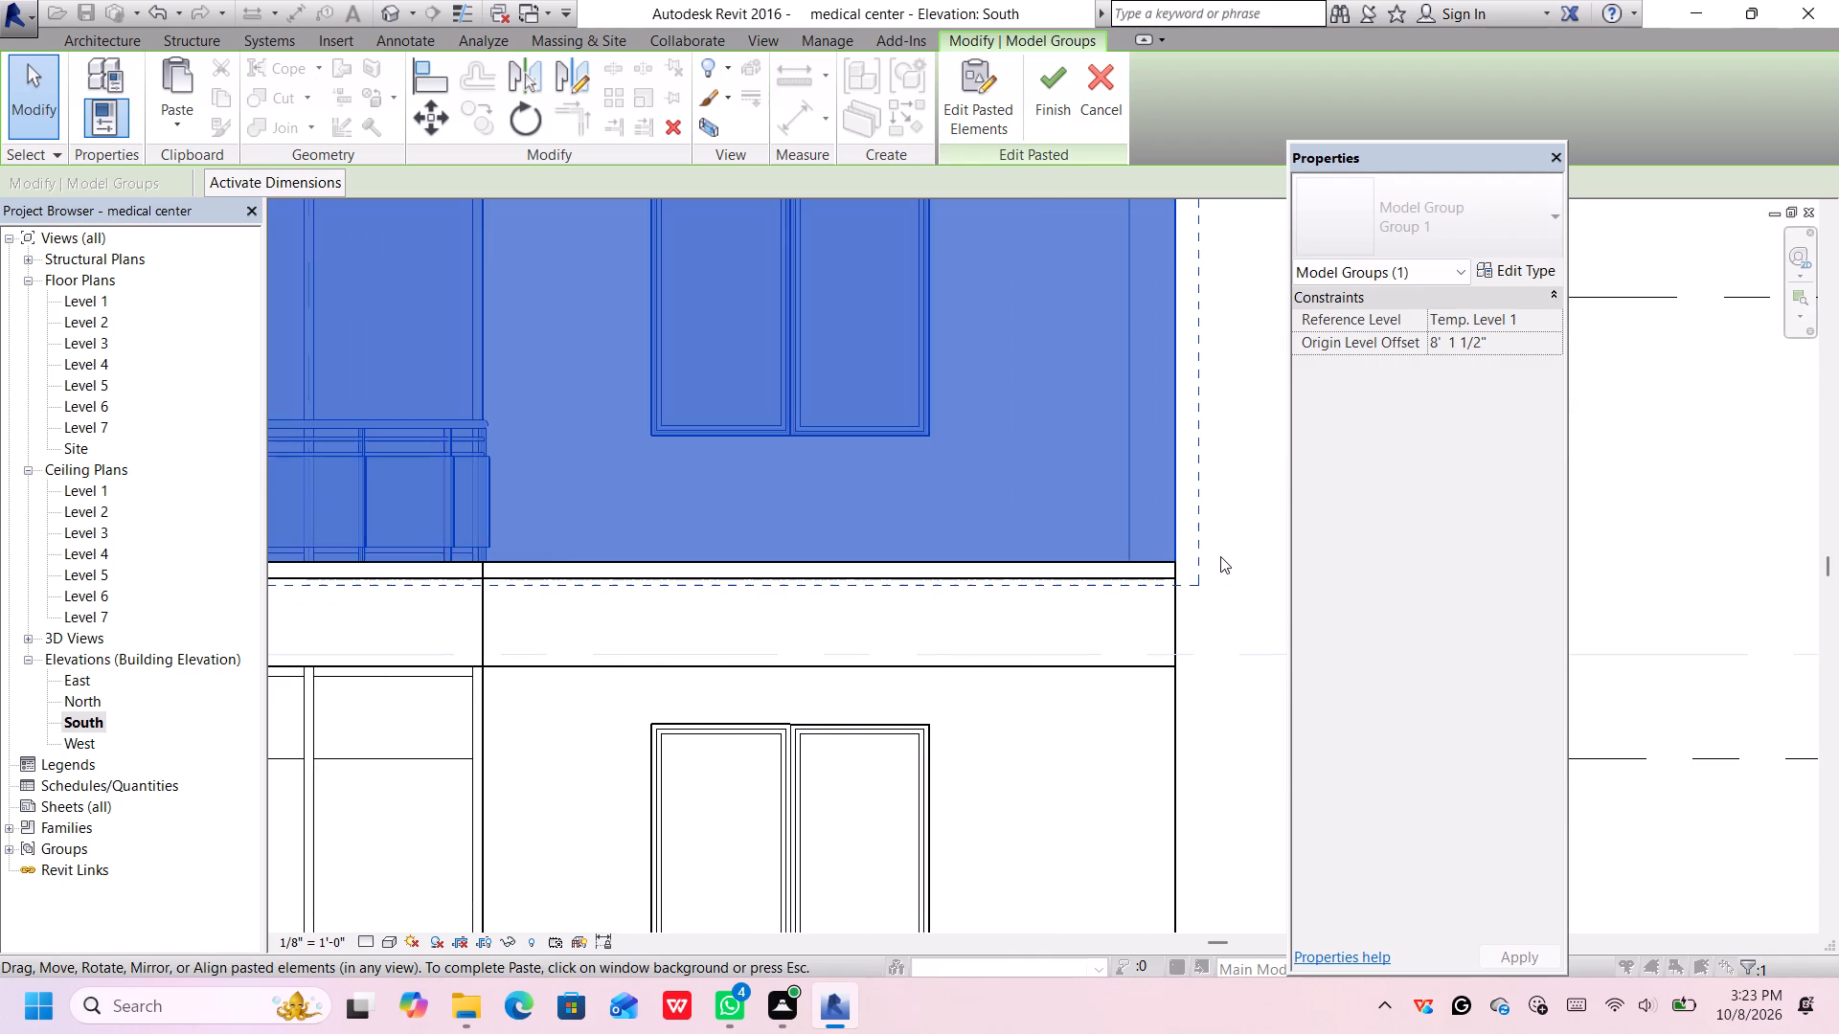
Finish placing this storey and paste another ff group copy about 27' 6" directly above the original.
scroll(1225, 546, "down", 6)
middle_click_drag(1235, 497, 1234, 550)
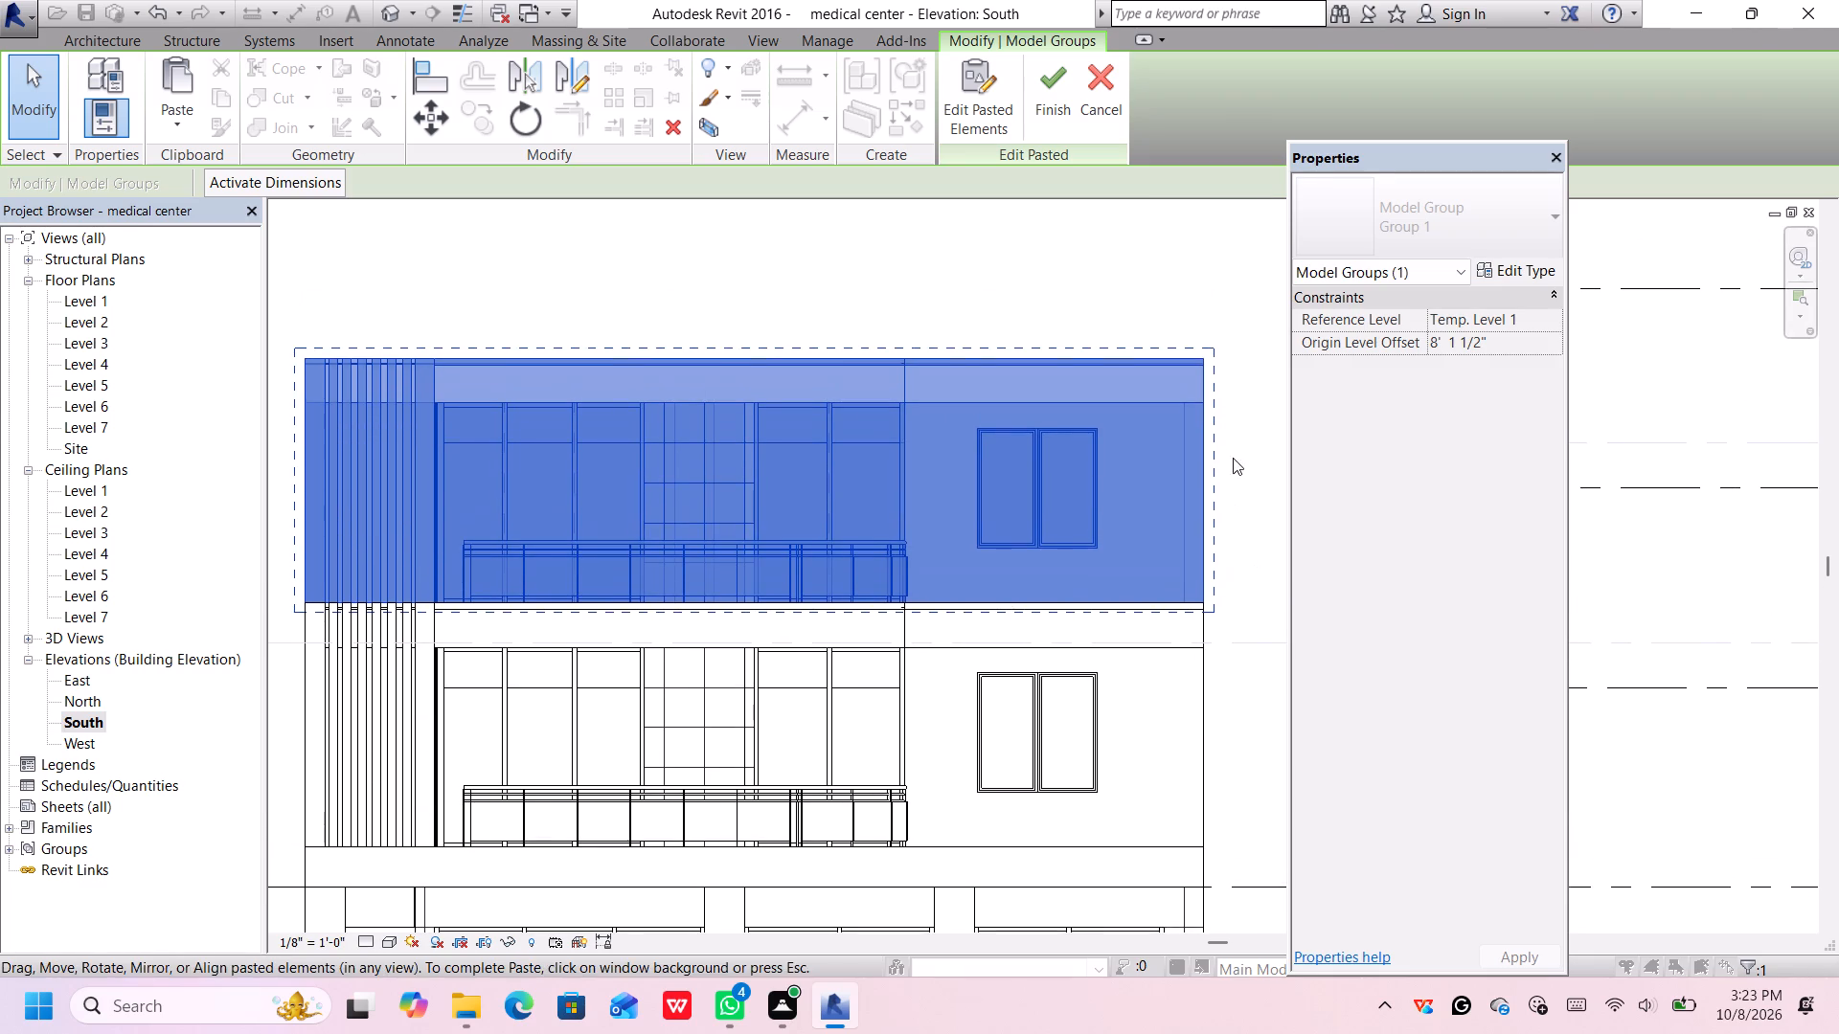
scroll(1190, 301, "down", 1)
scroll(1190, 301, "up", 1)
scroll(1190, 302, "down", 2)
middle_click_drag(1188, 303, 1191, 377)
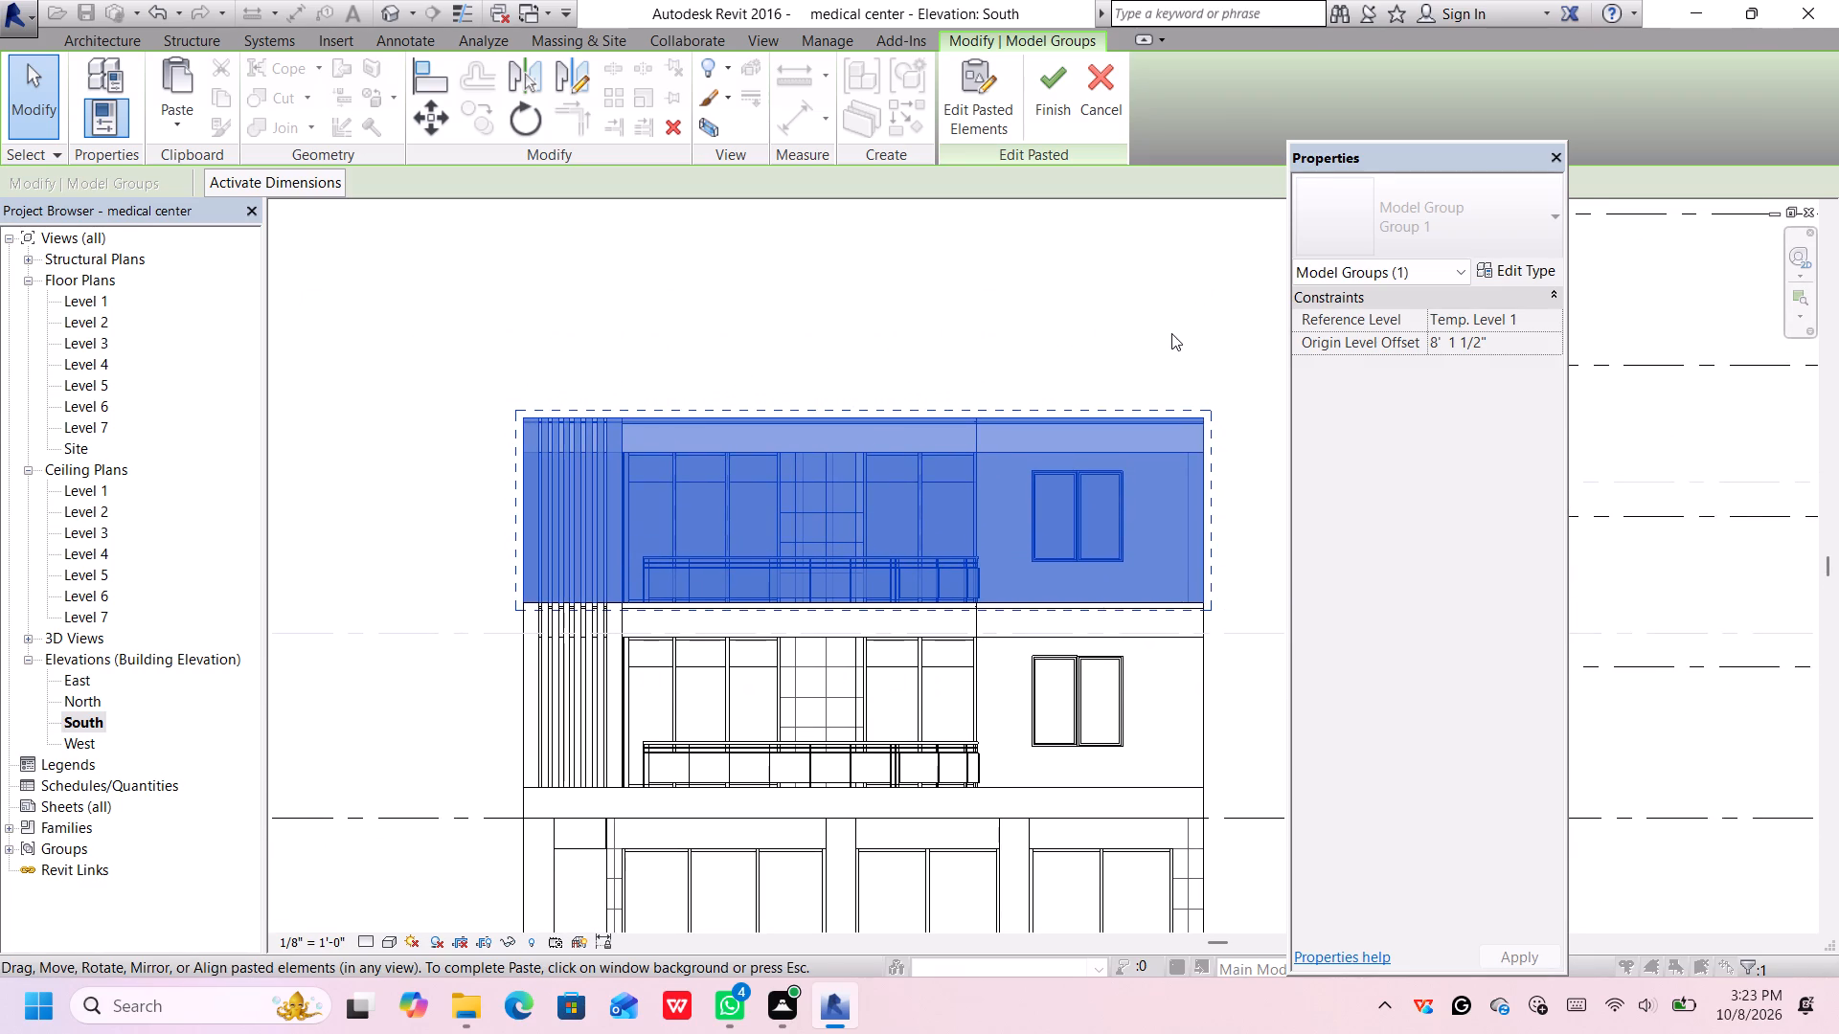
key("ctrl+v")
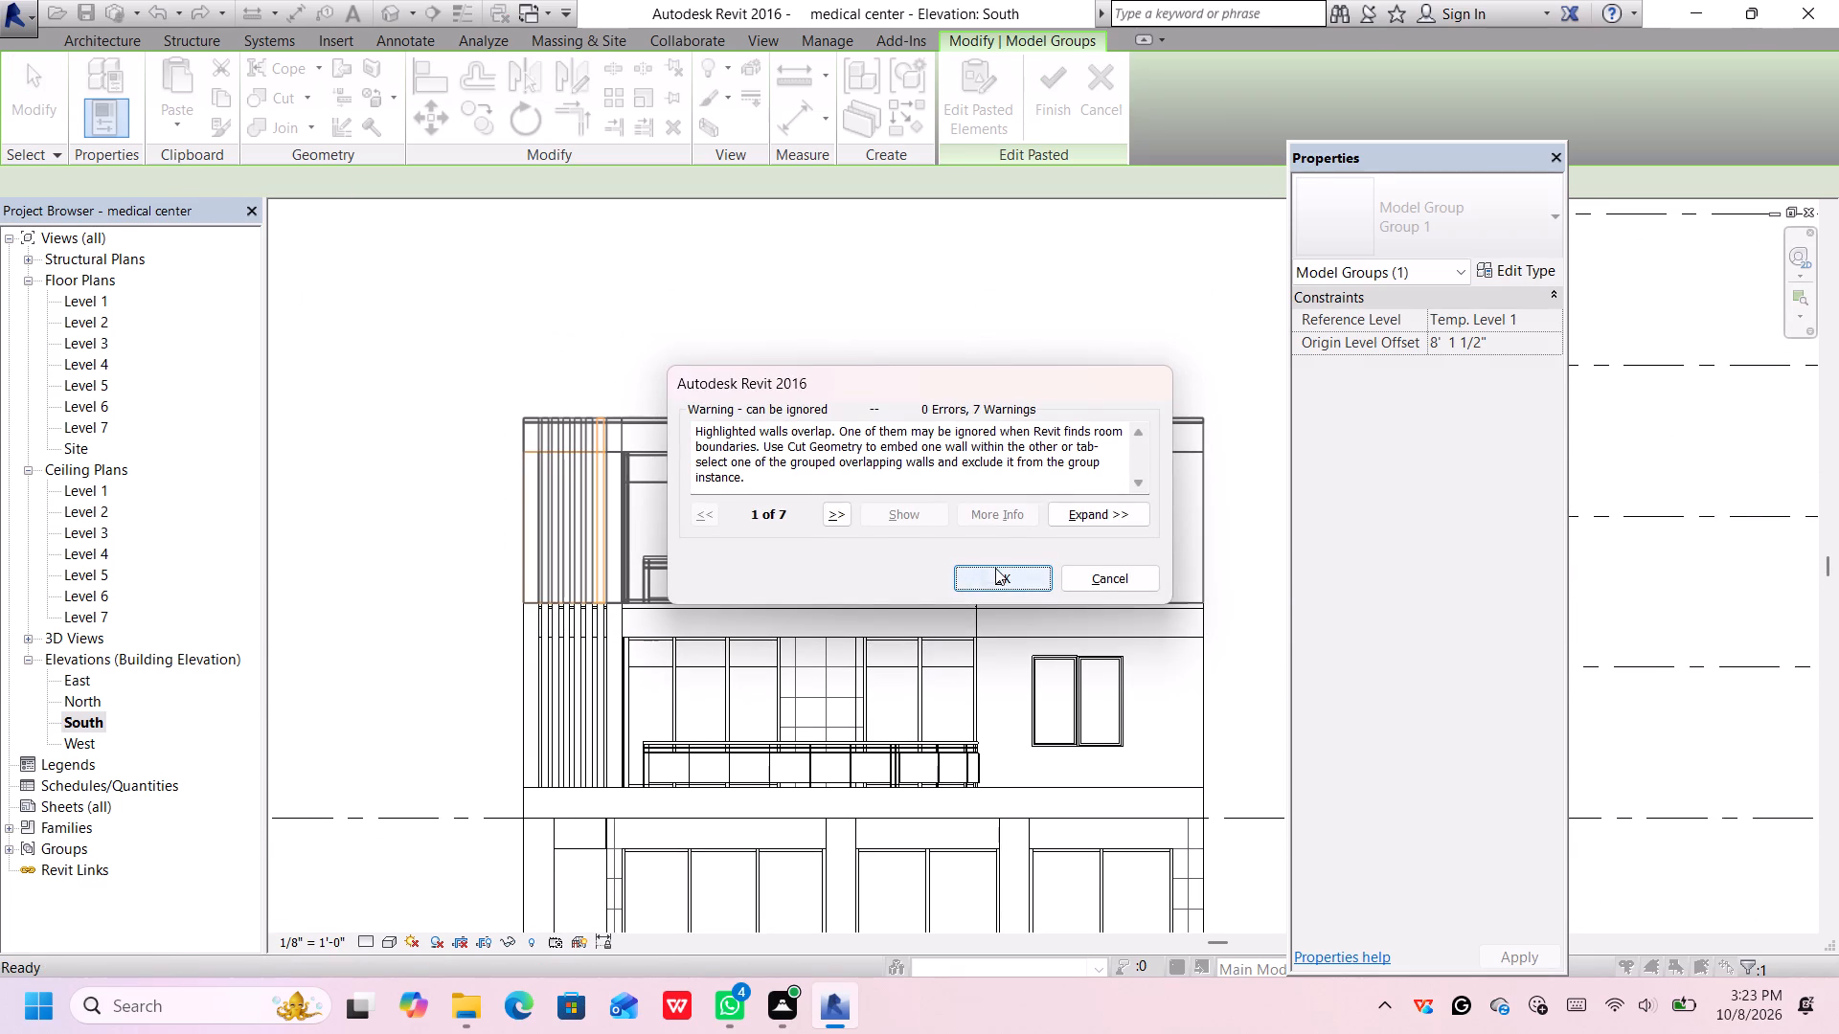
left_click(996, 569)
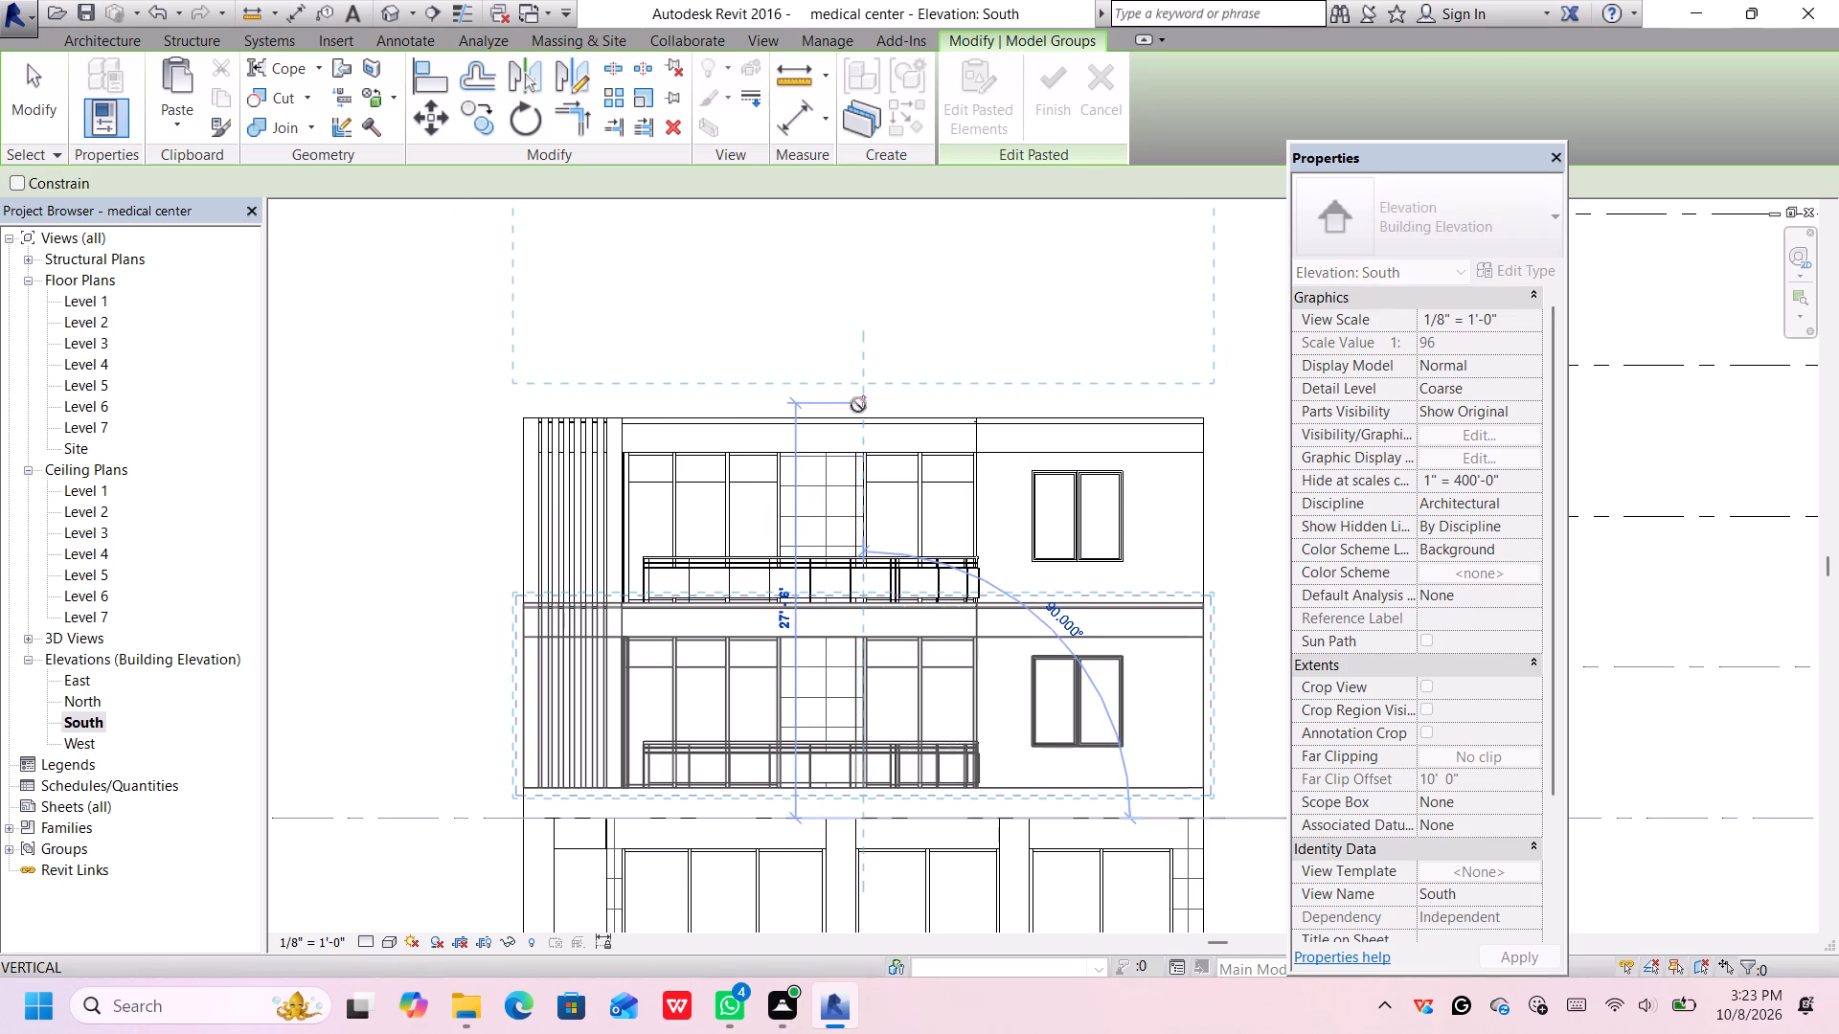
left_click(858, 404)
scroll(915, 373, "down", 3)
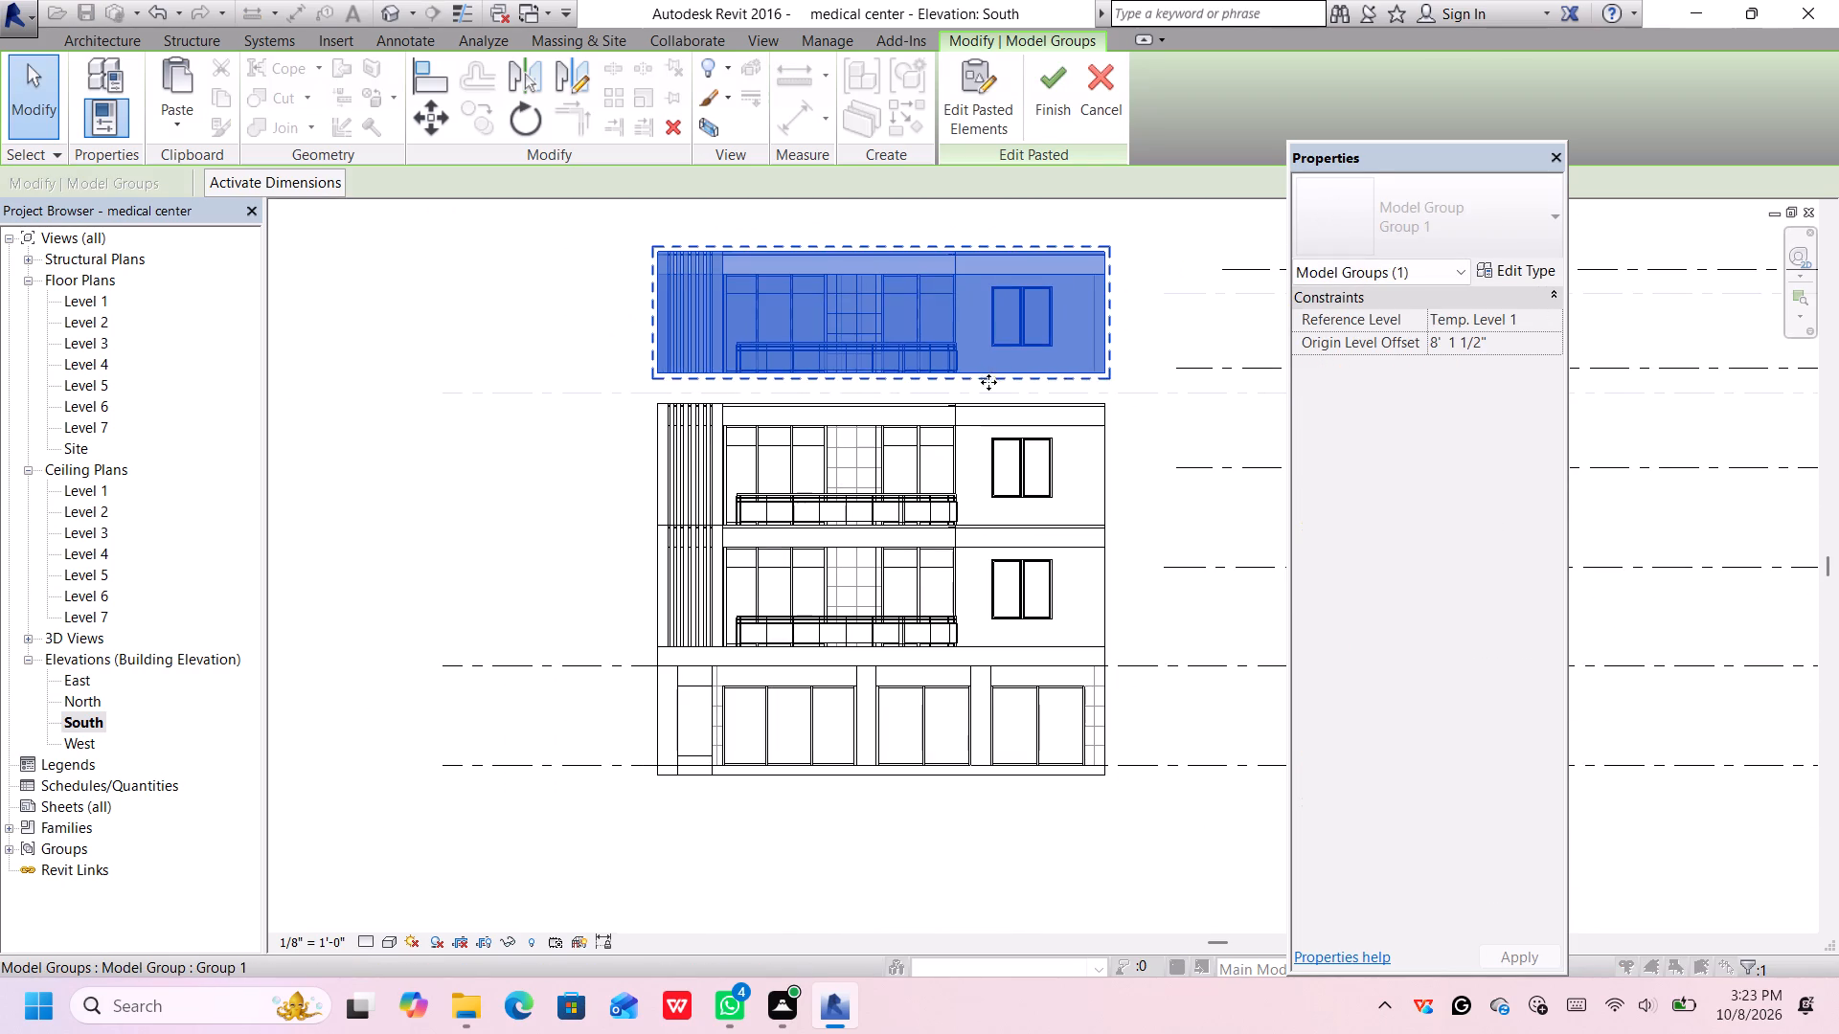
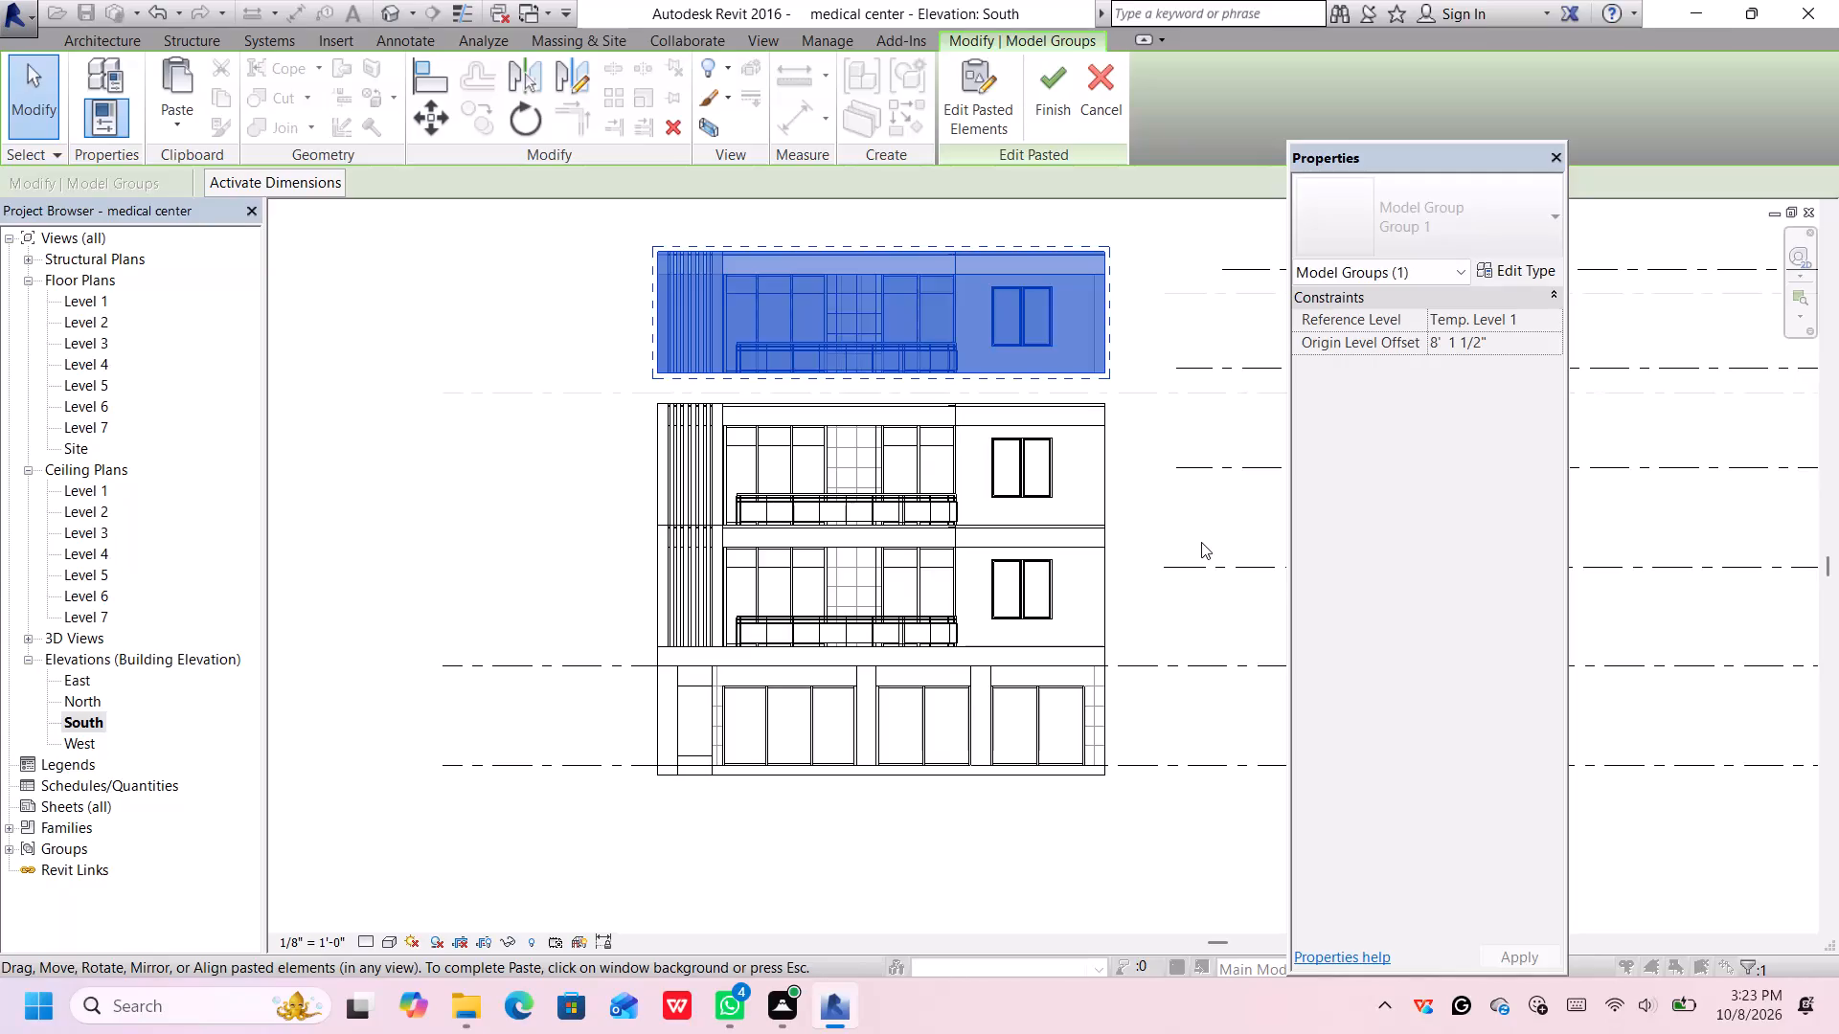
Nudge the pasted ff group straight down until its base meets the top of the storey below.
middle_click_drag(1194, 470, 1192, 644)
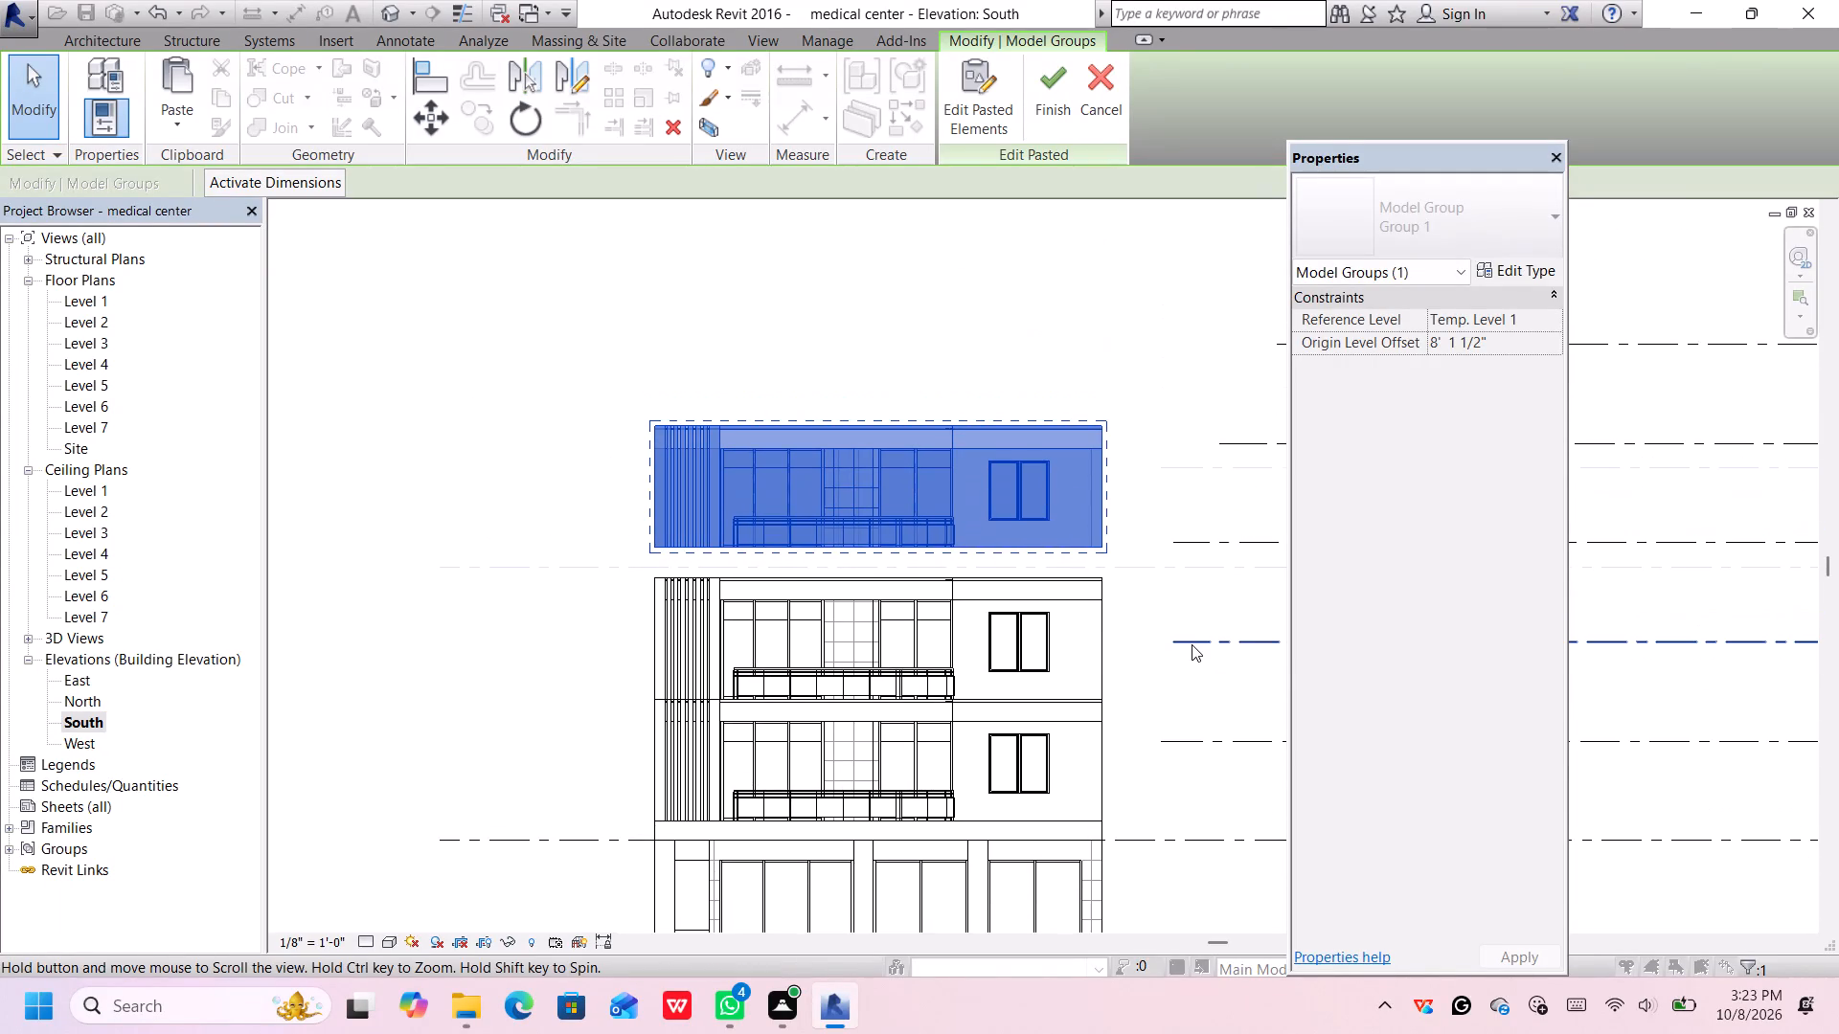
key("Down")
key("Down")
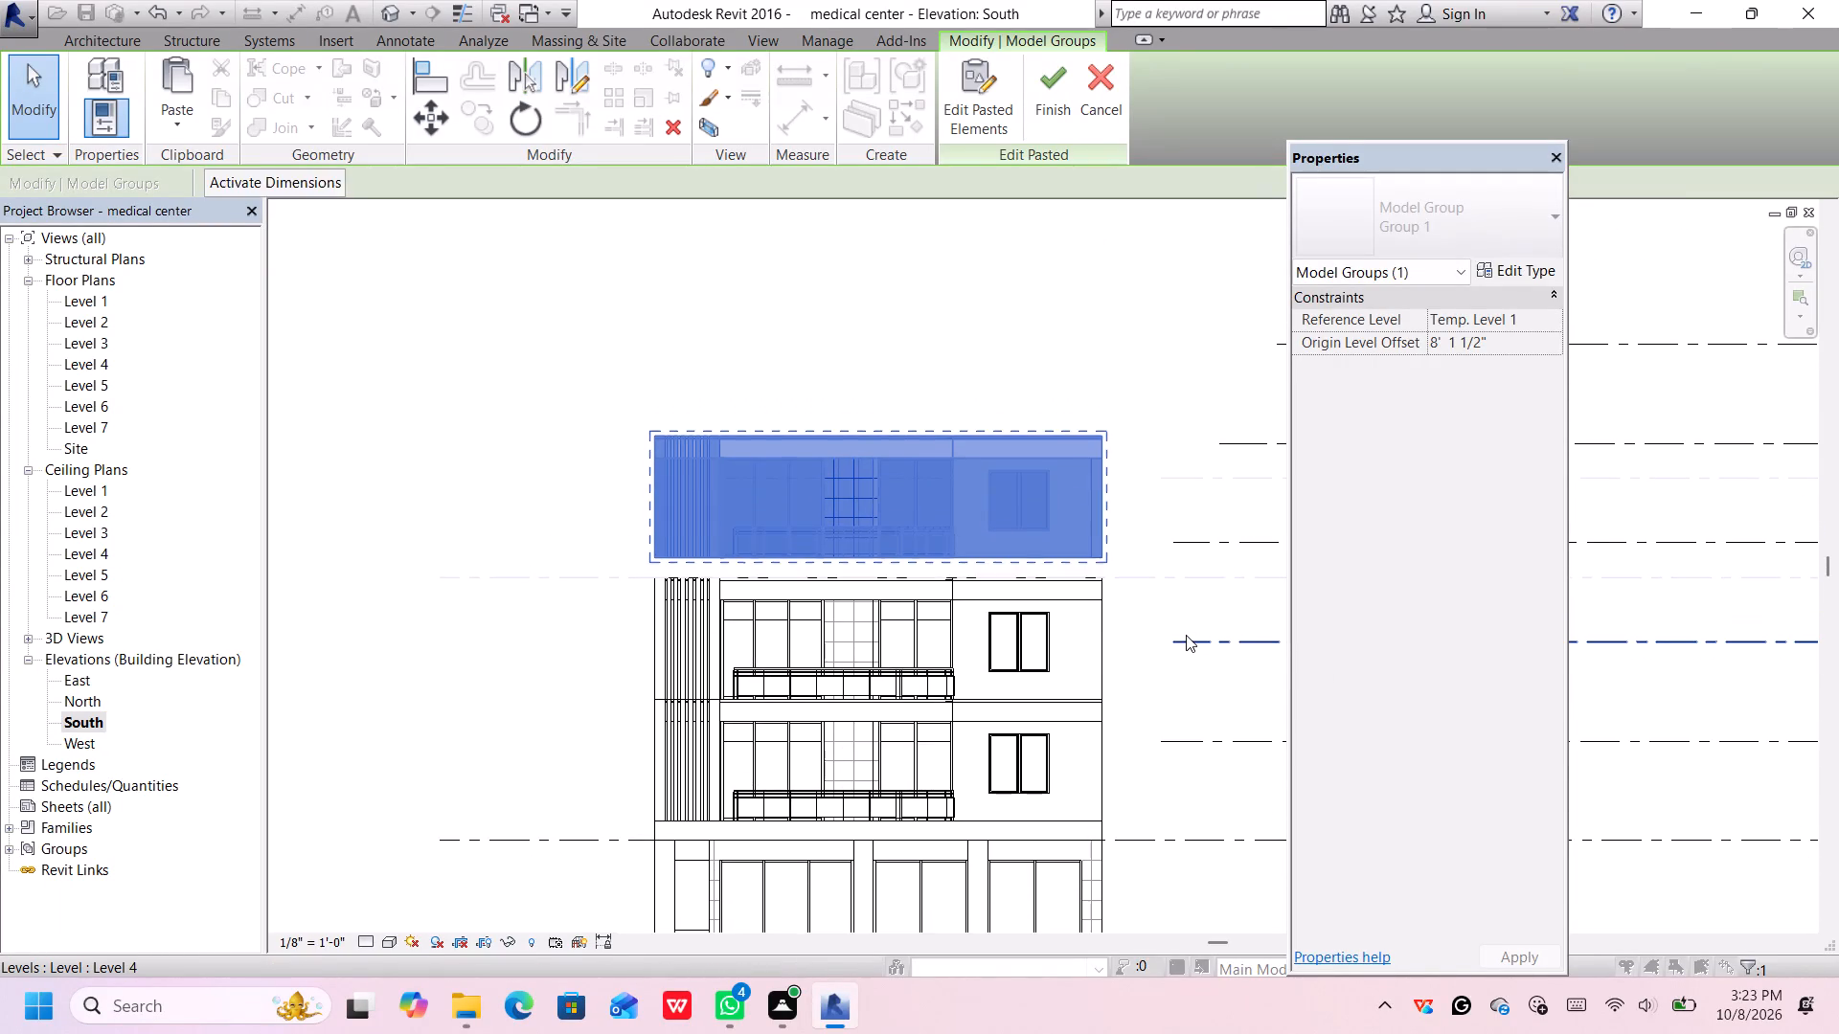
key("Down")
key("Down")
scroll(1107, 564, "up", 9)
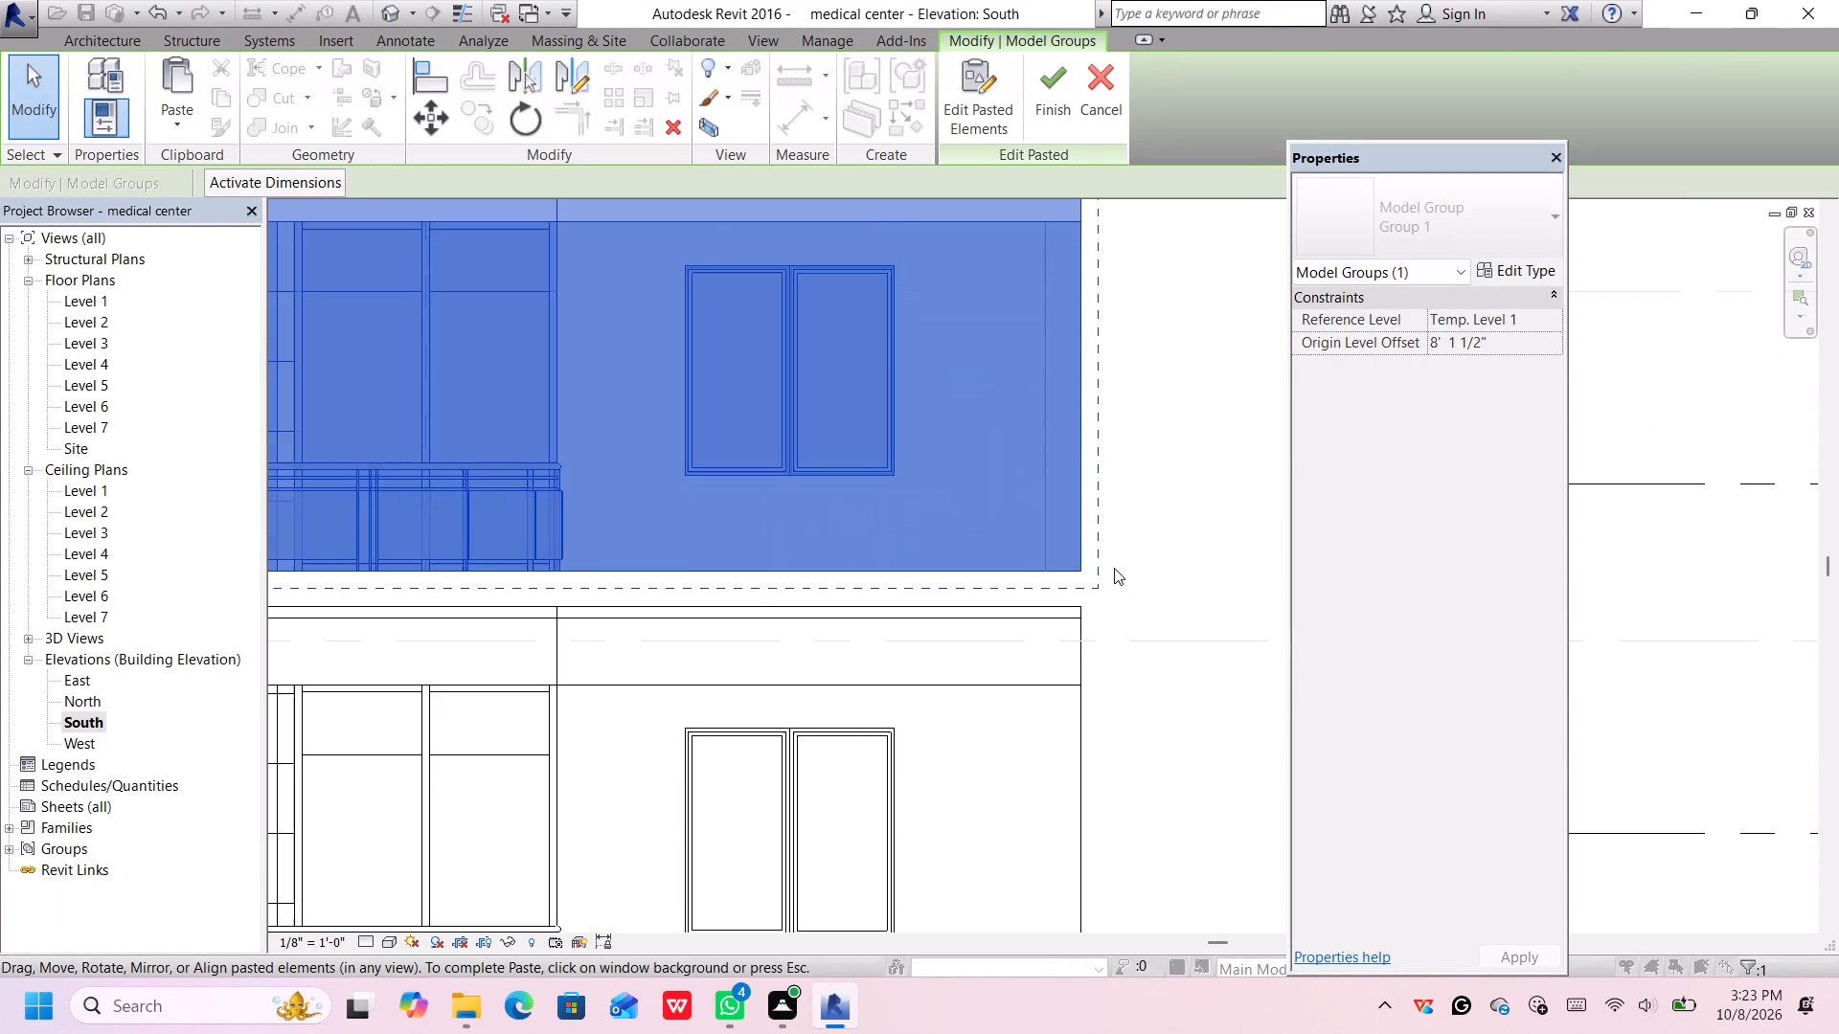
key("Down")
key("Down")
key("Down")
key("Down")
key("Down")
key("Down")
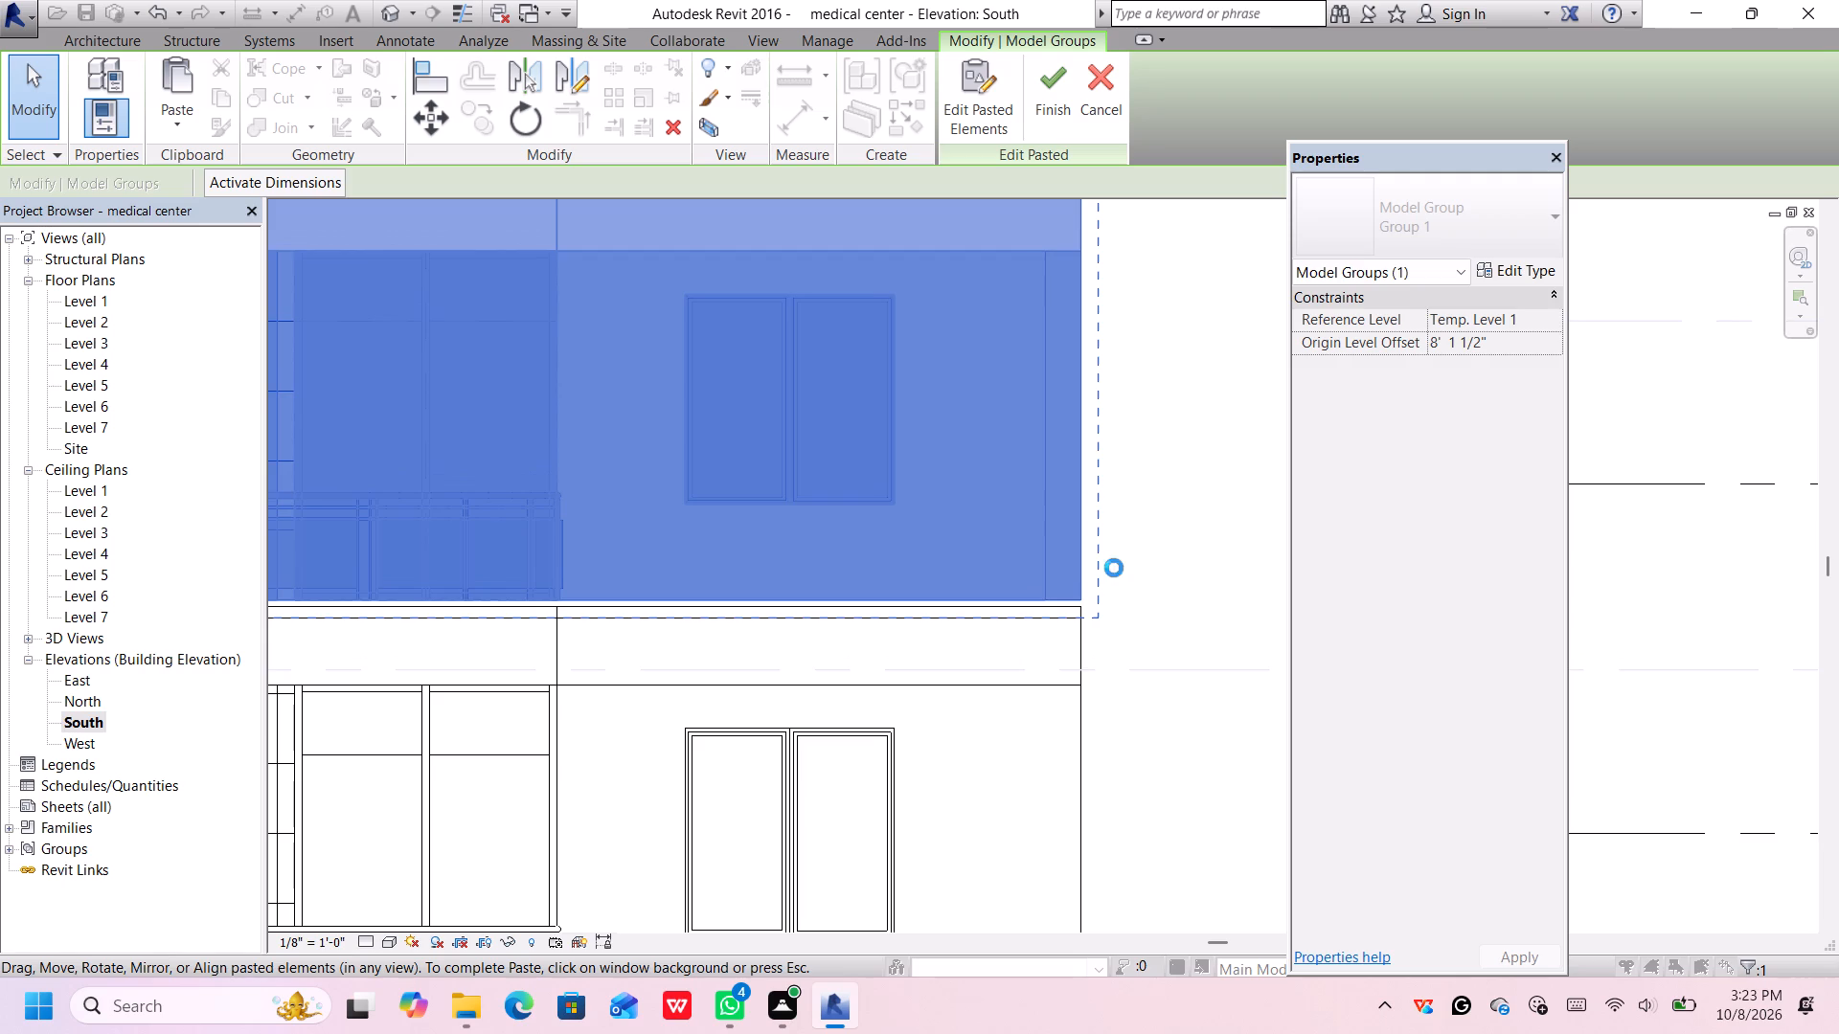
scroll(1122, 564, "down", 5)
middle_click_drag(1165, 504, 1177, 530)
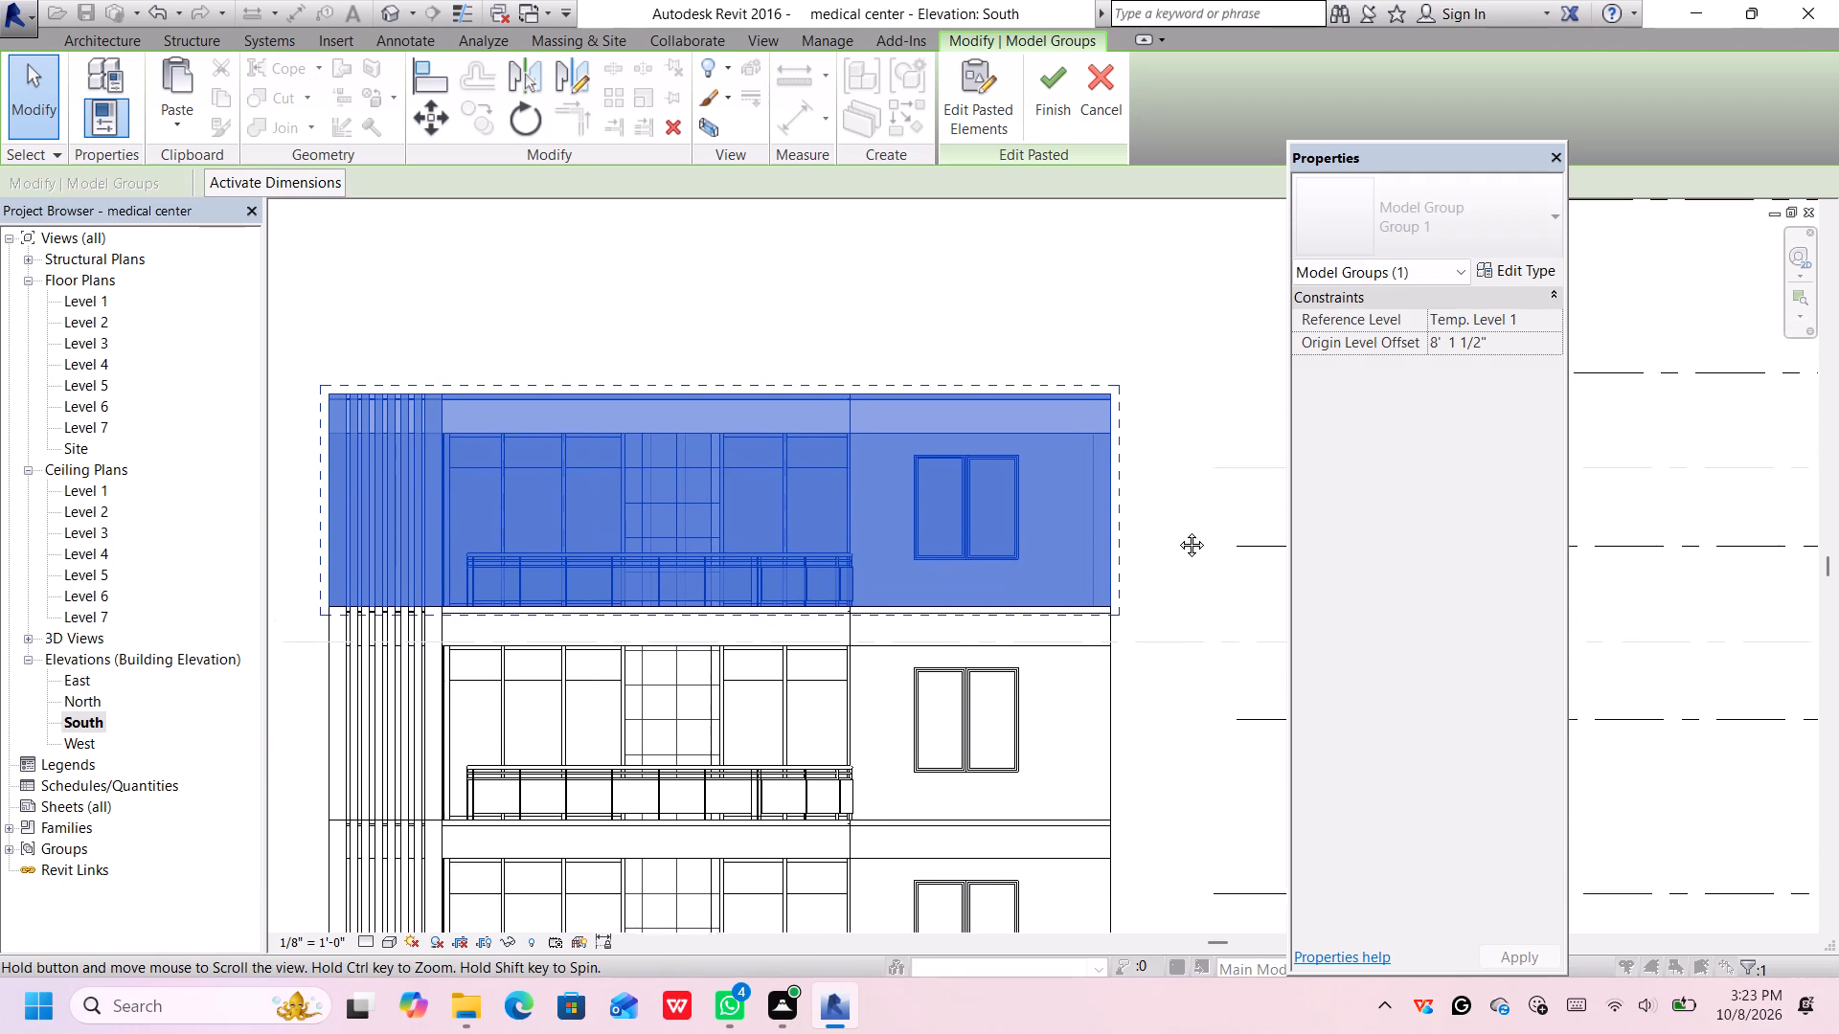
middle_click_drag(1177, 530, 1180, 532)
scroll(1173, 523, "down", 1)
Finish placing this storey and paste another ff group copy 40' 0" directly above the original.
key("ctrl+v")
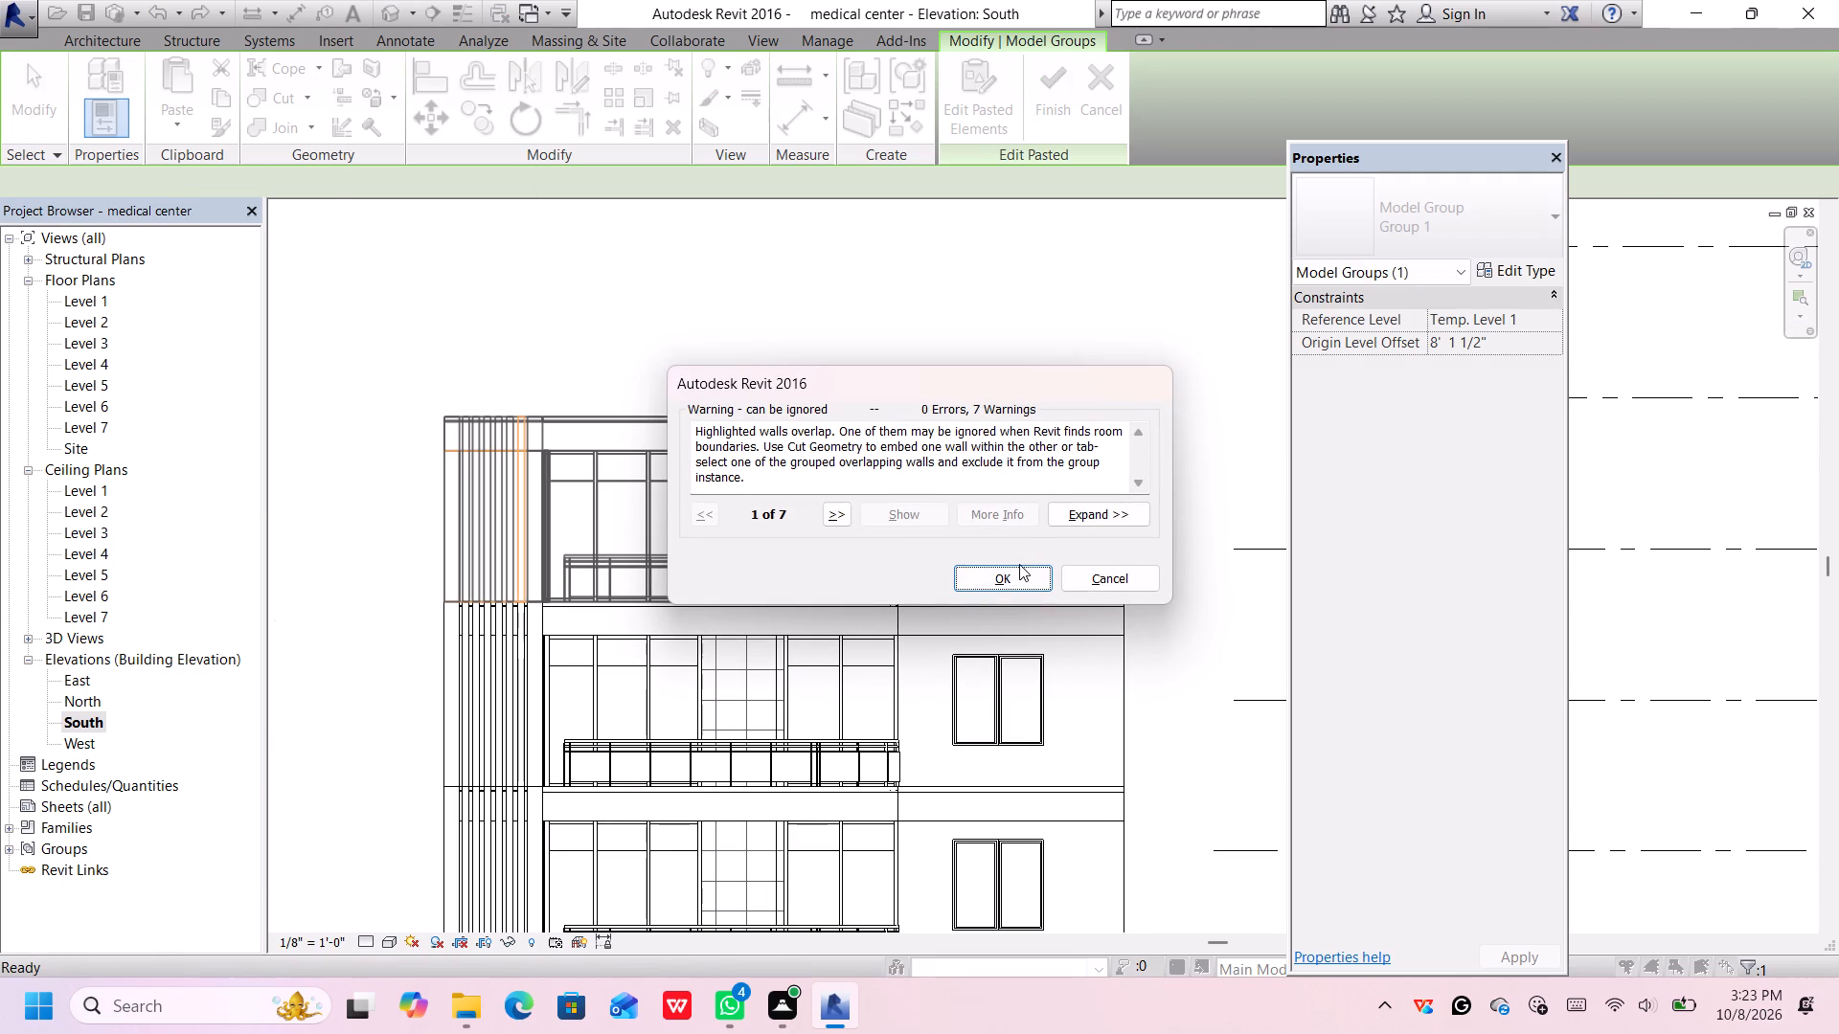
left_click(1019, 564)
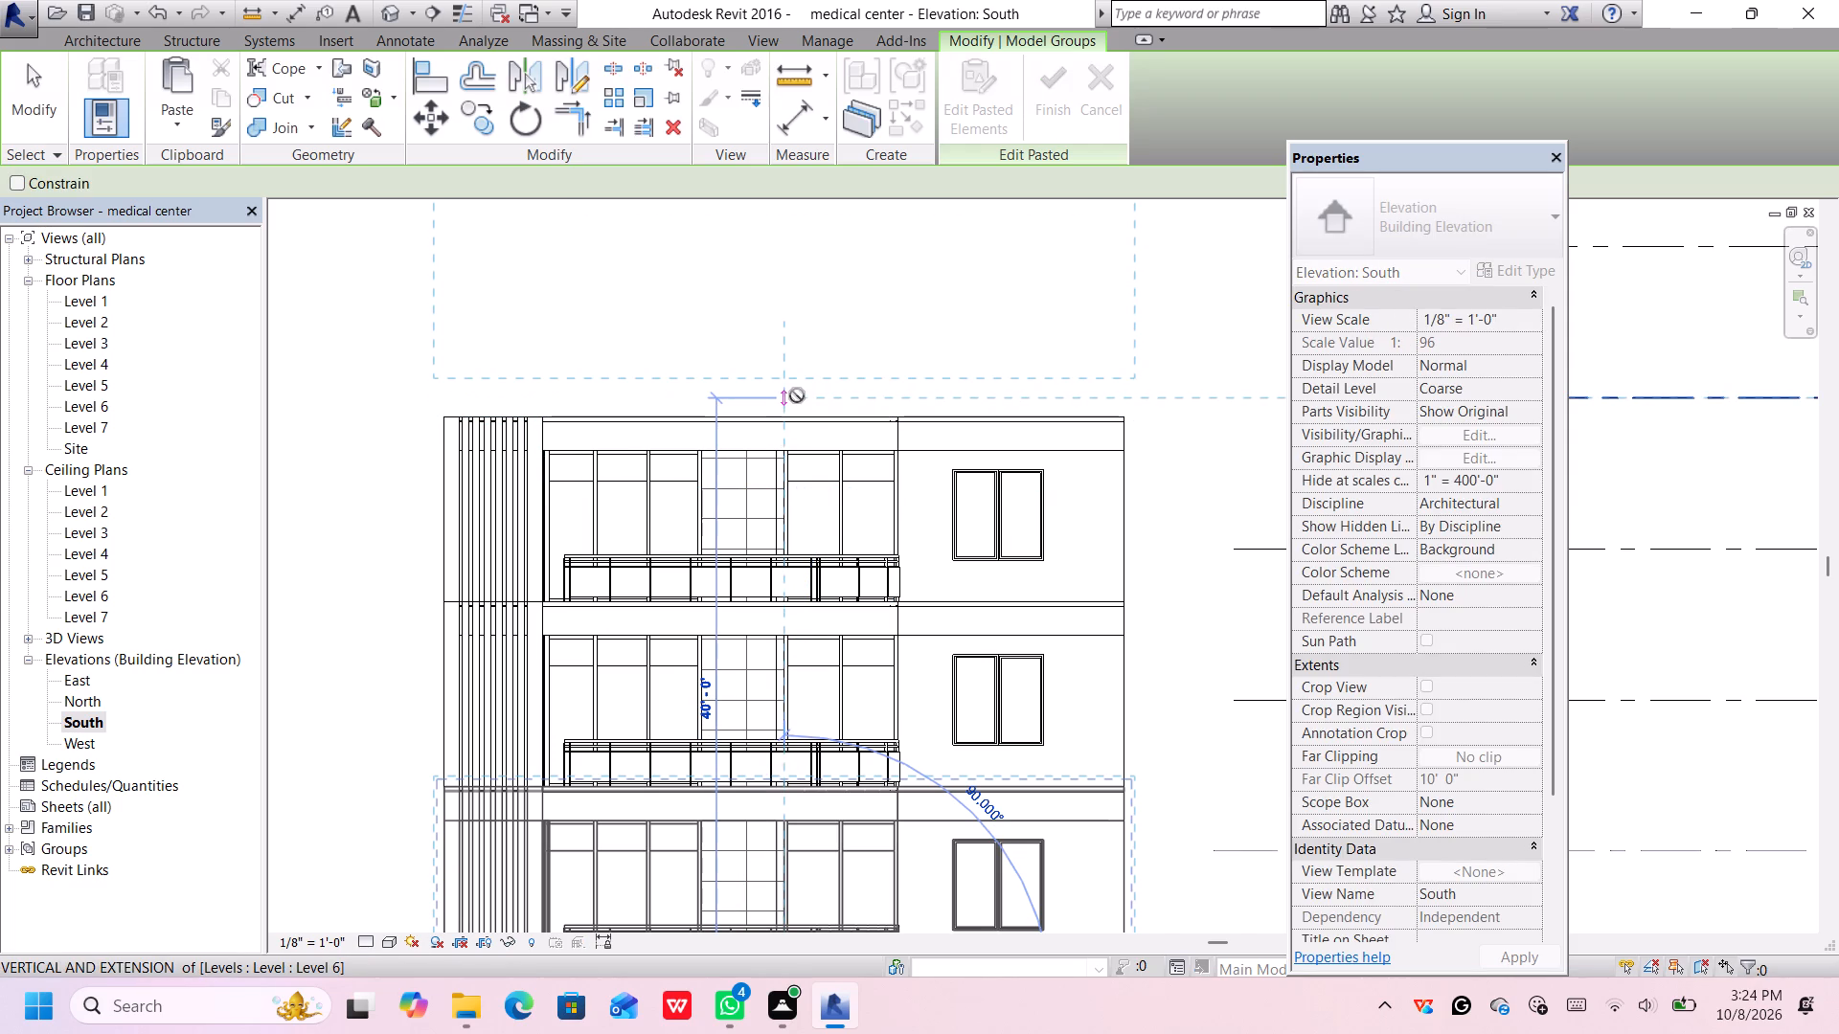
left_click(798, 395)
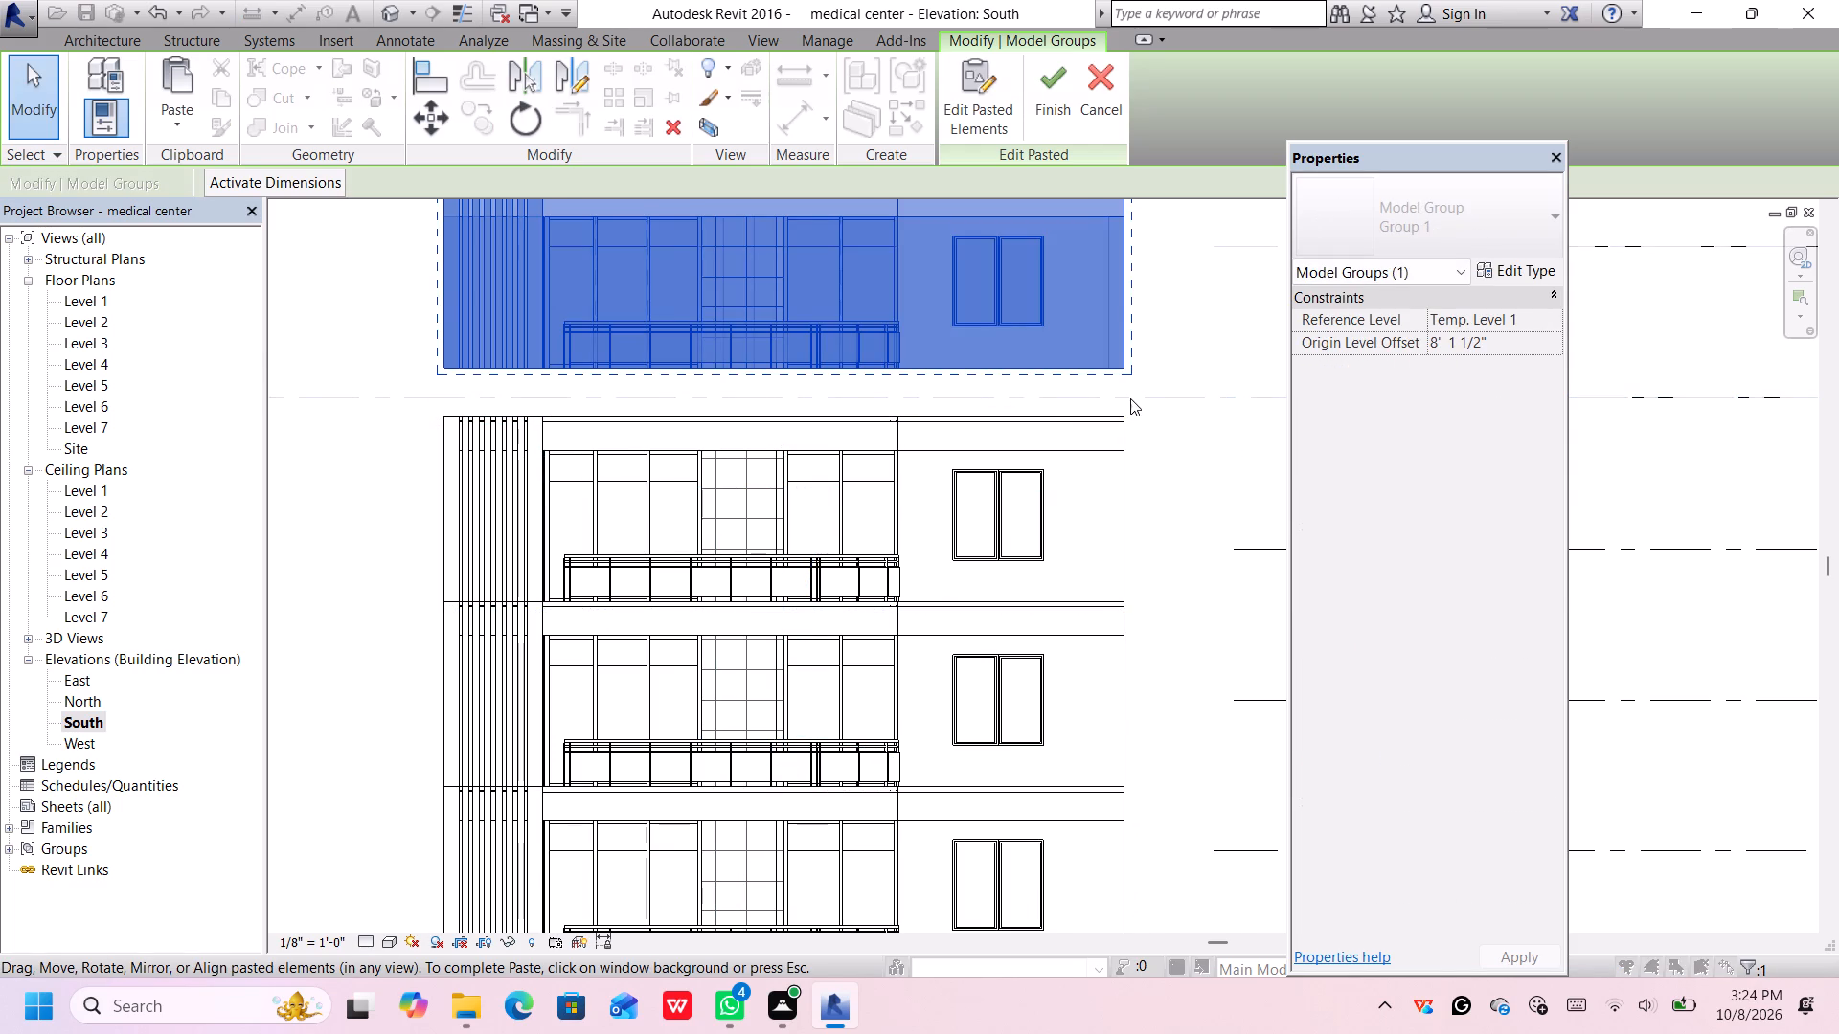
Nudge the newest pasted ff group straight down onto the top edge of the storey below.
scroll(1131, 402, "up", 3)
middle_click_drag(1134, 404, 1171, 549)
key("Down")
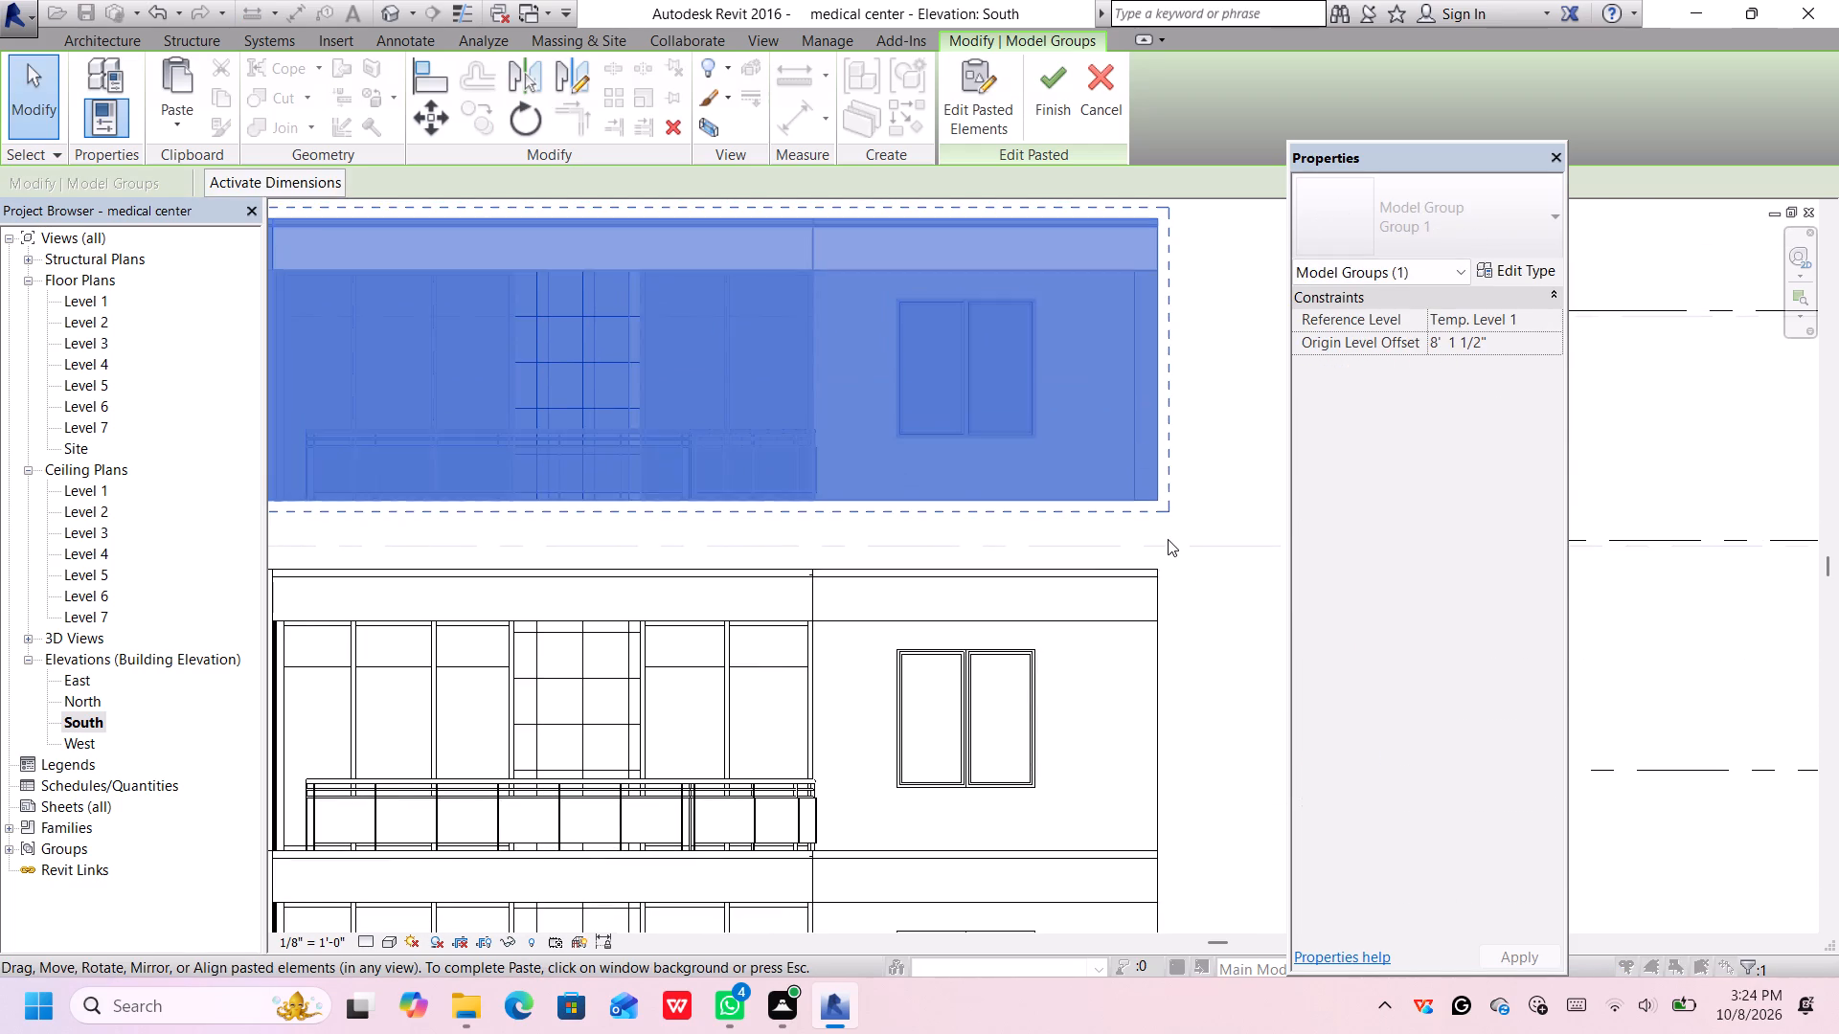
key("Down")
key("Down")
key("Down")
key("Down")
key("Down")
key("Down")
key("Down")
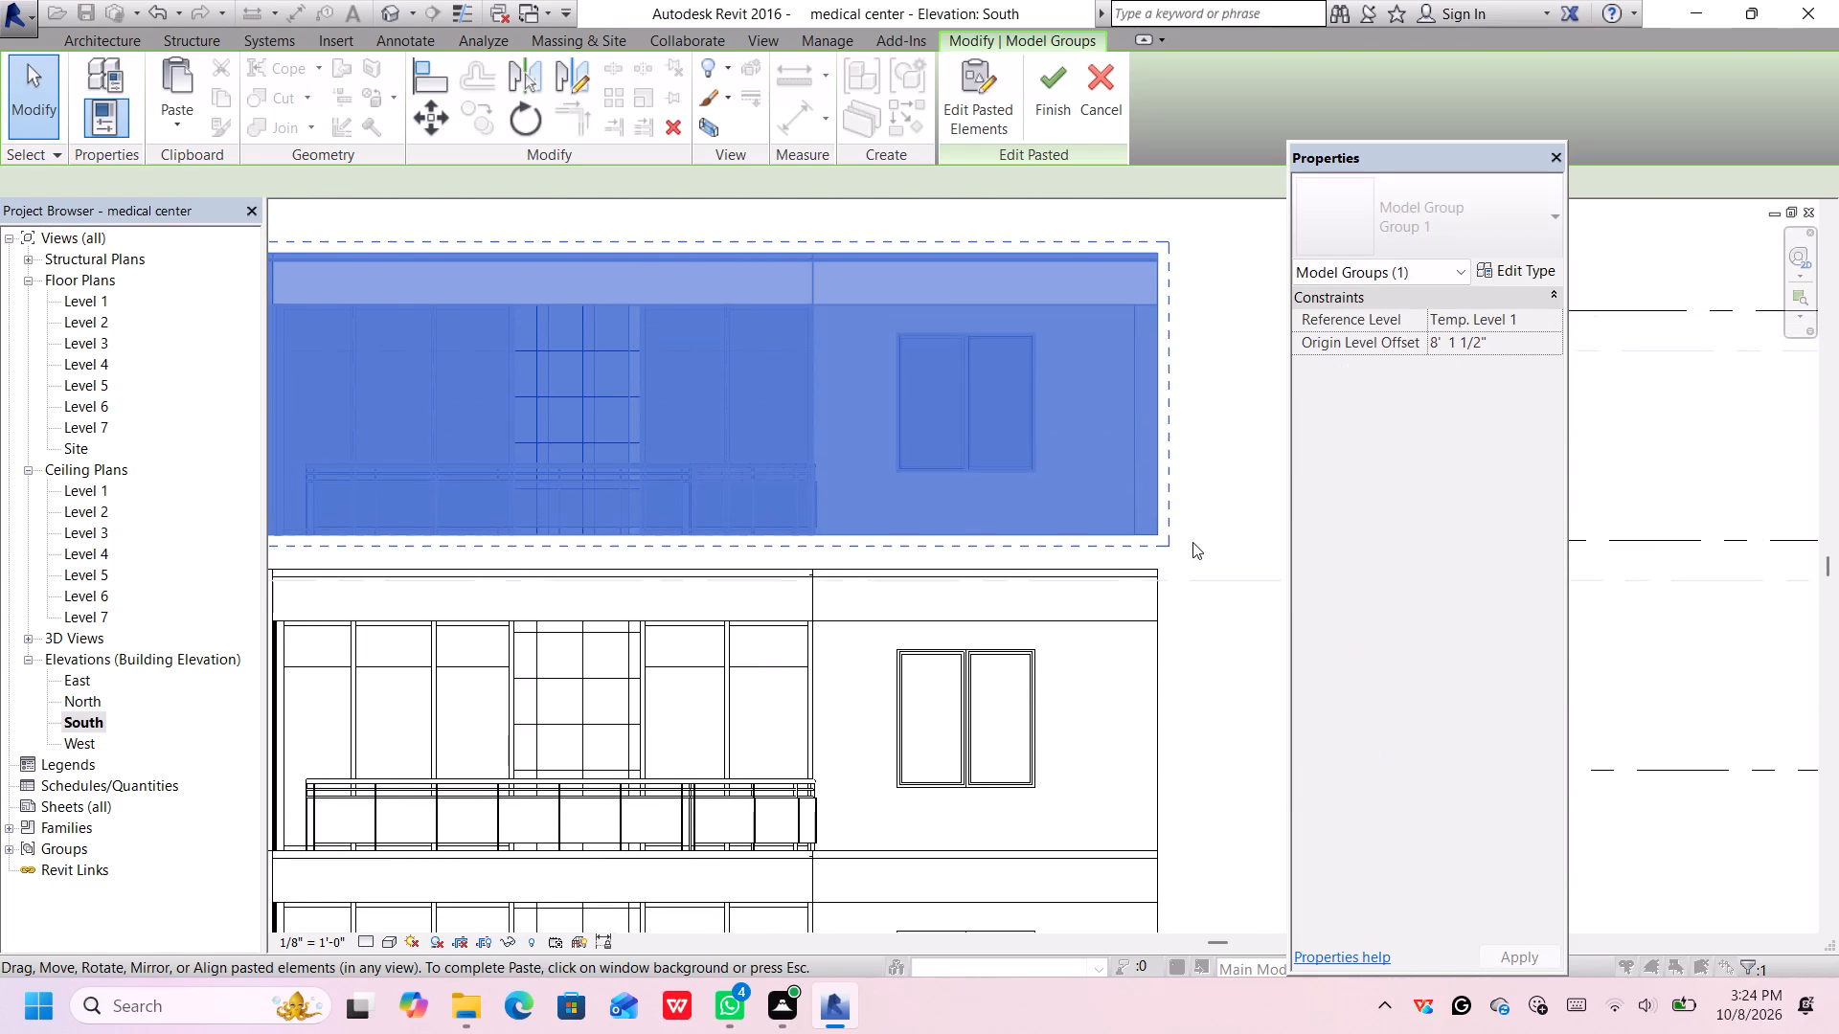
key("Down")
key("Down")
key("Down")
key("Down")
key("Down")
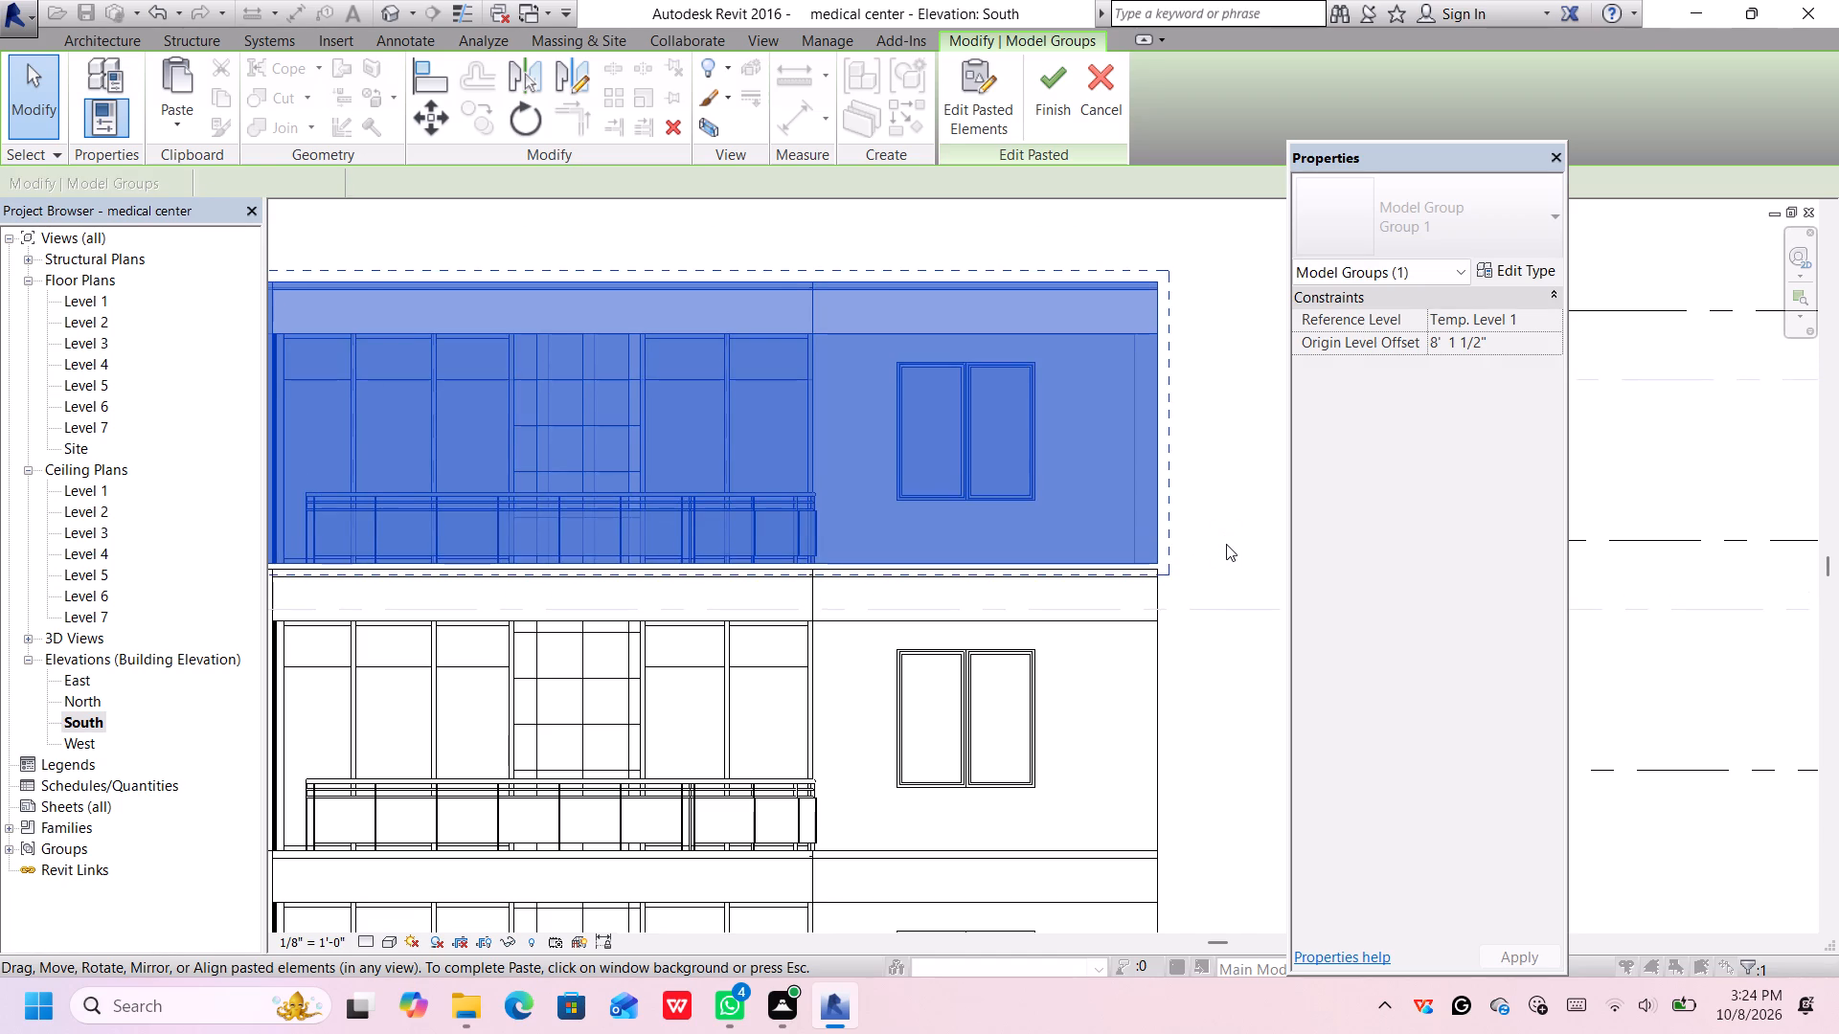
Check the joints between the stacked storeys in the South elevation and finish placing the pasted top group.
scroll(1177, 541, "up", 6)
scroll(1177, 541, "down", 11)
middle_click_drag(1207, 633, 1190, 516)
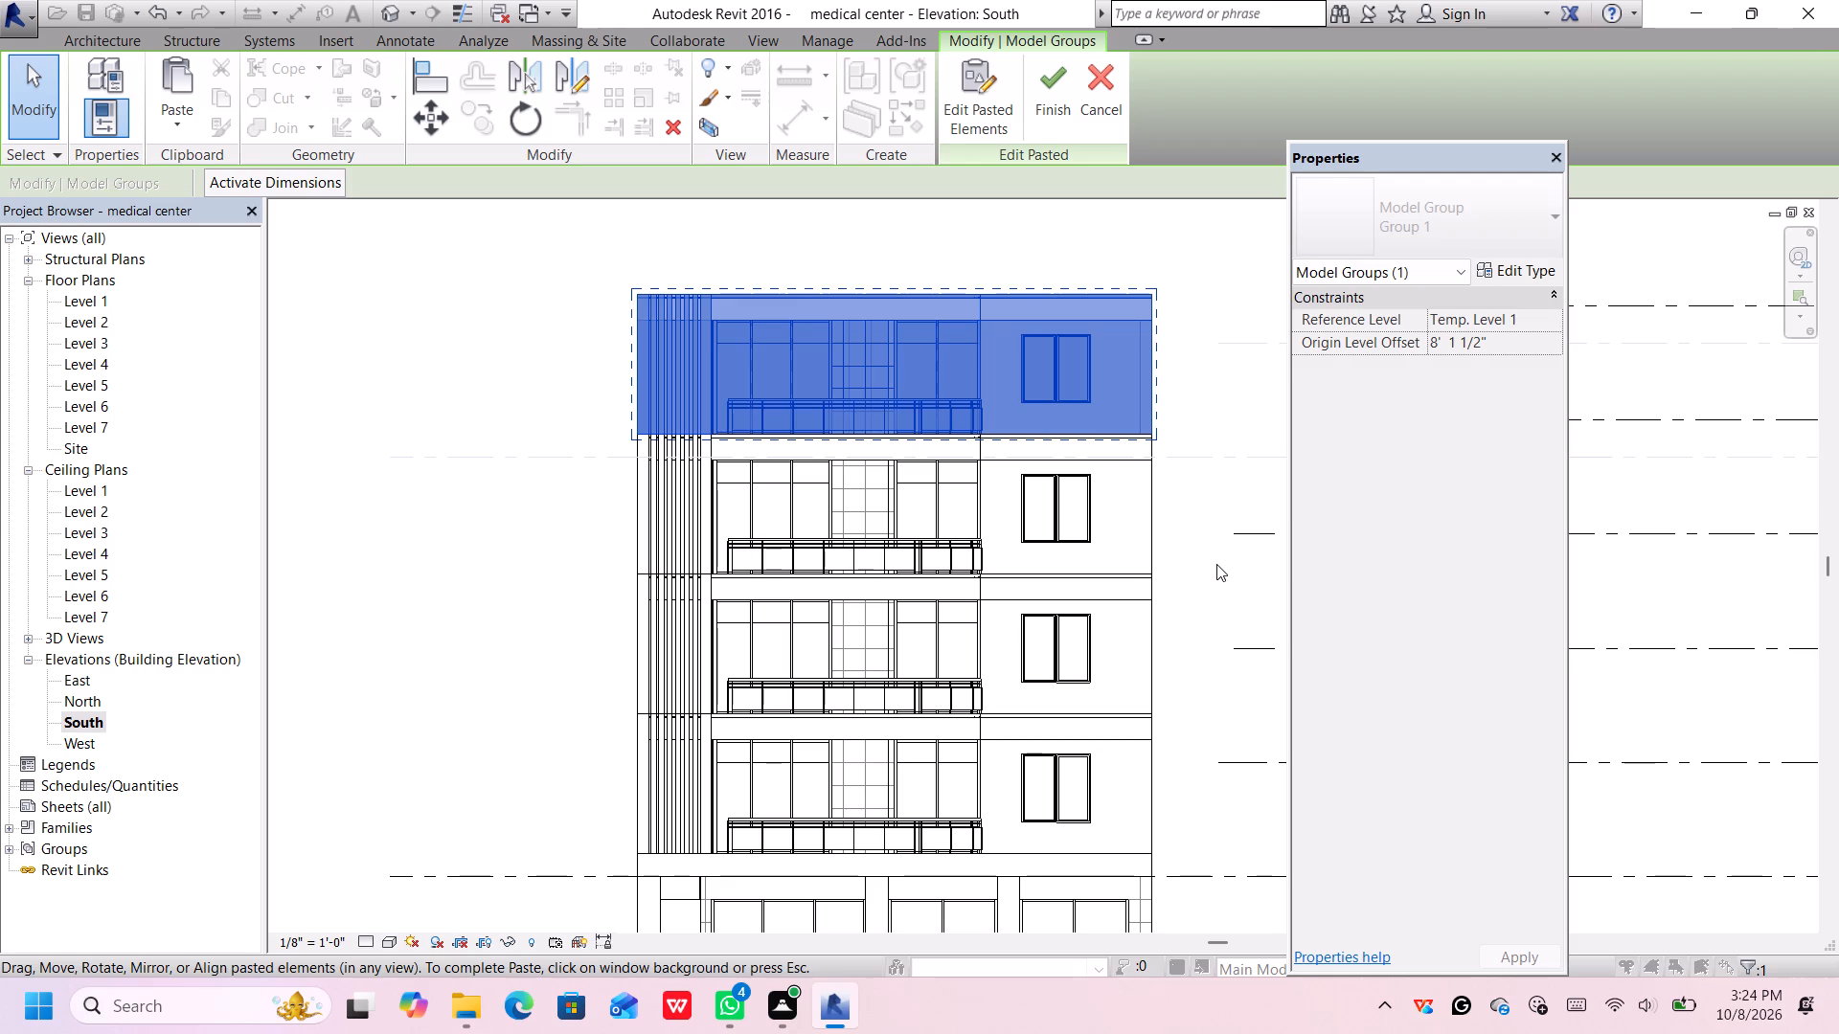
scroll(1216, 564, "up", 1)
middle_click_drag(1215, 608, 1175, 526)
scroll(1164, 526, "down", 1)
scroll(1164, 526, "up", 3)
scroll(1164, 528, "down", 1)
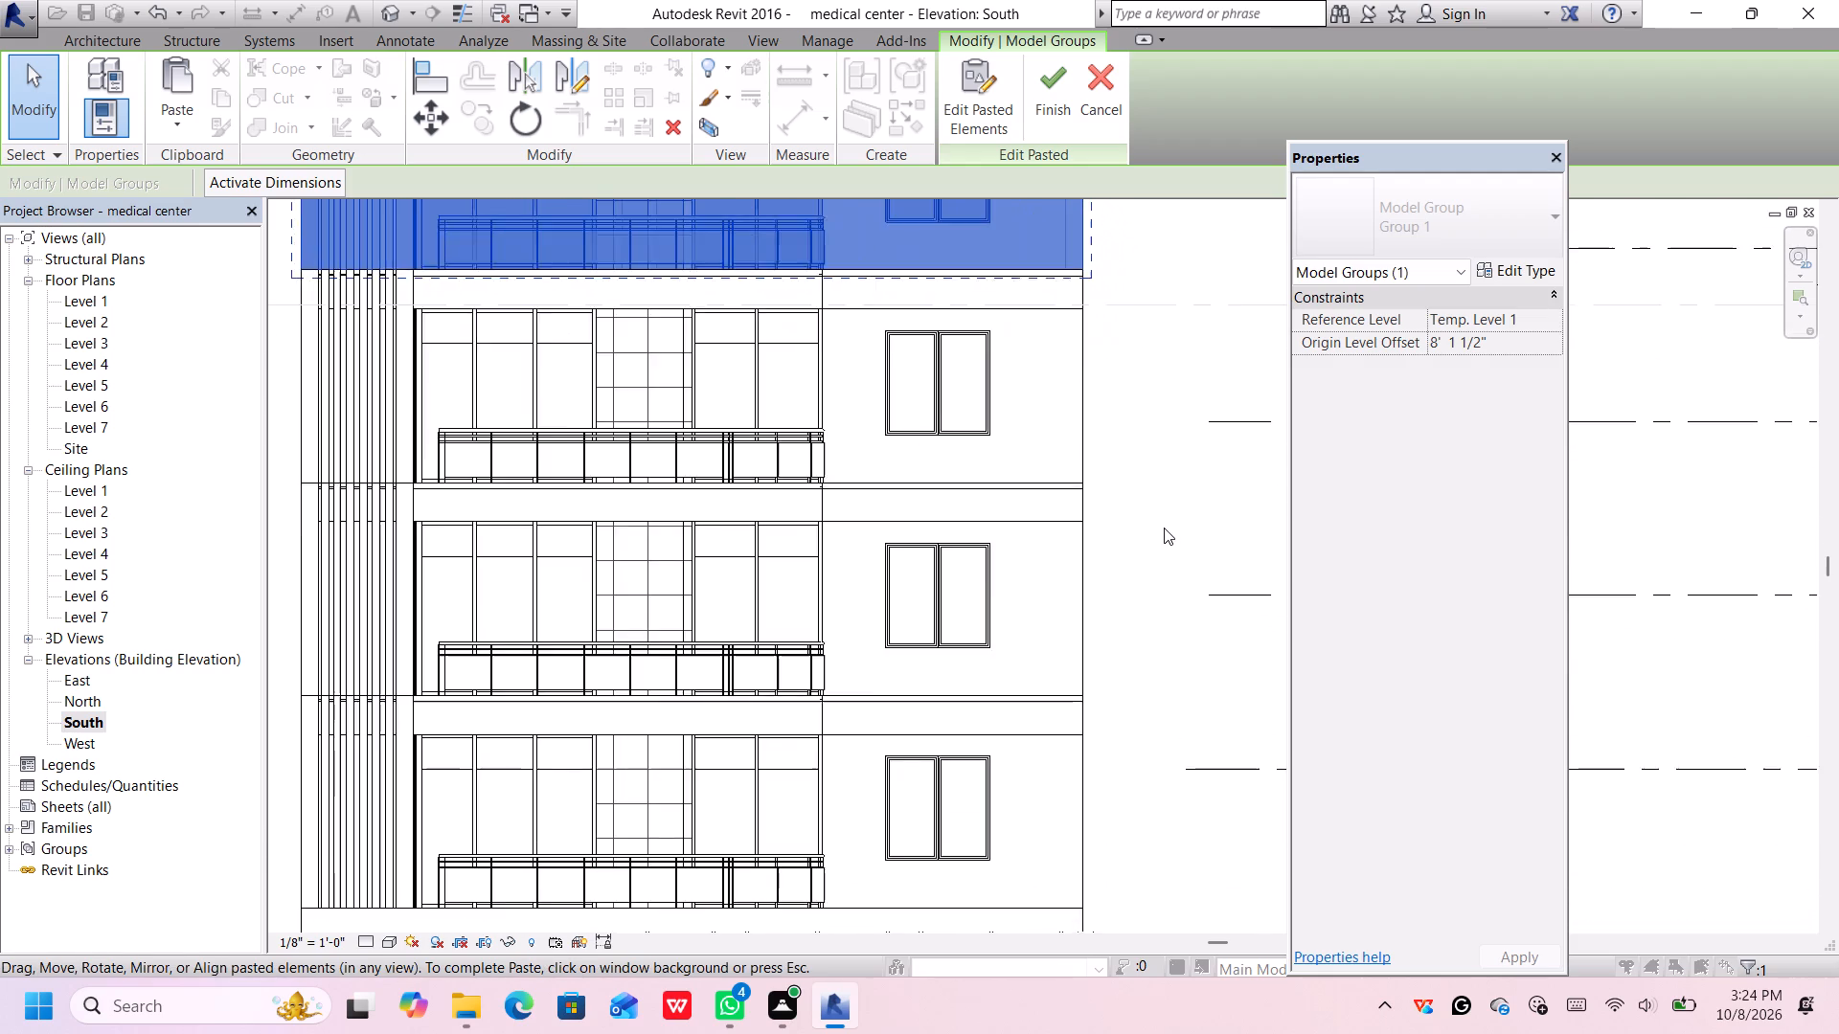
scroll(1165, 530, "down", 3)
left_click(1167, 592)
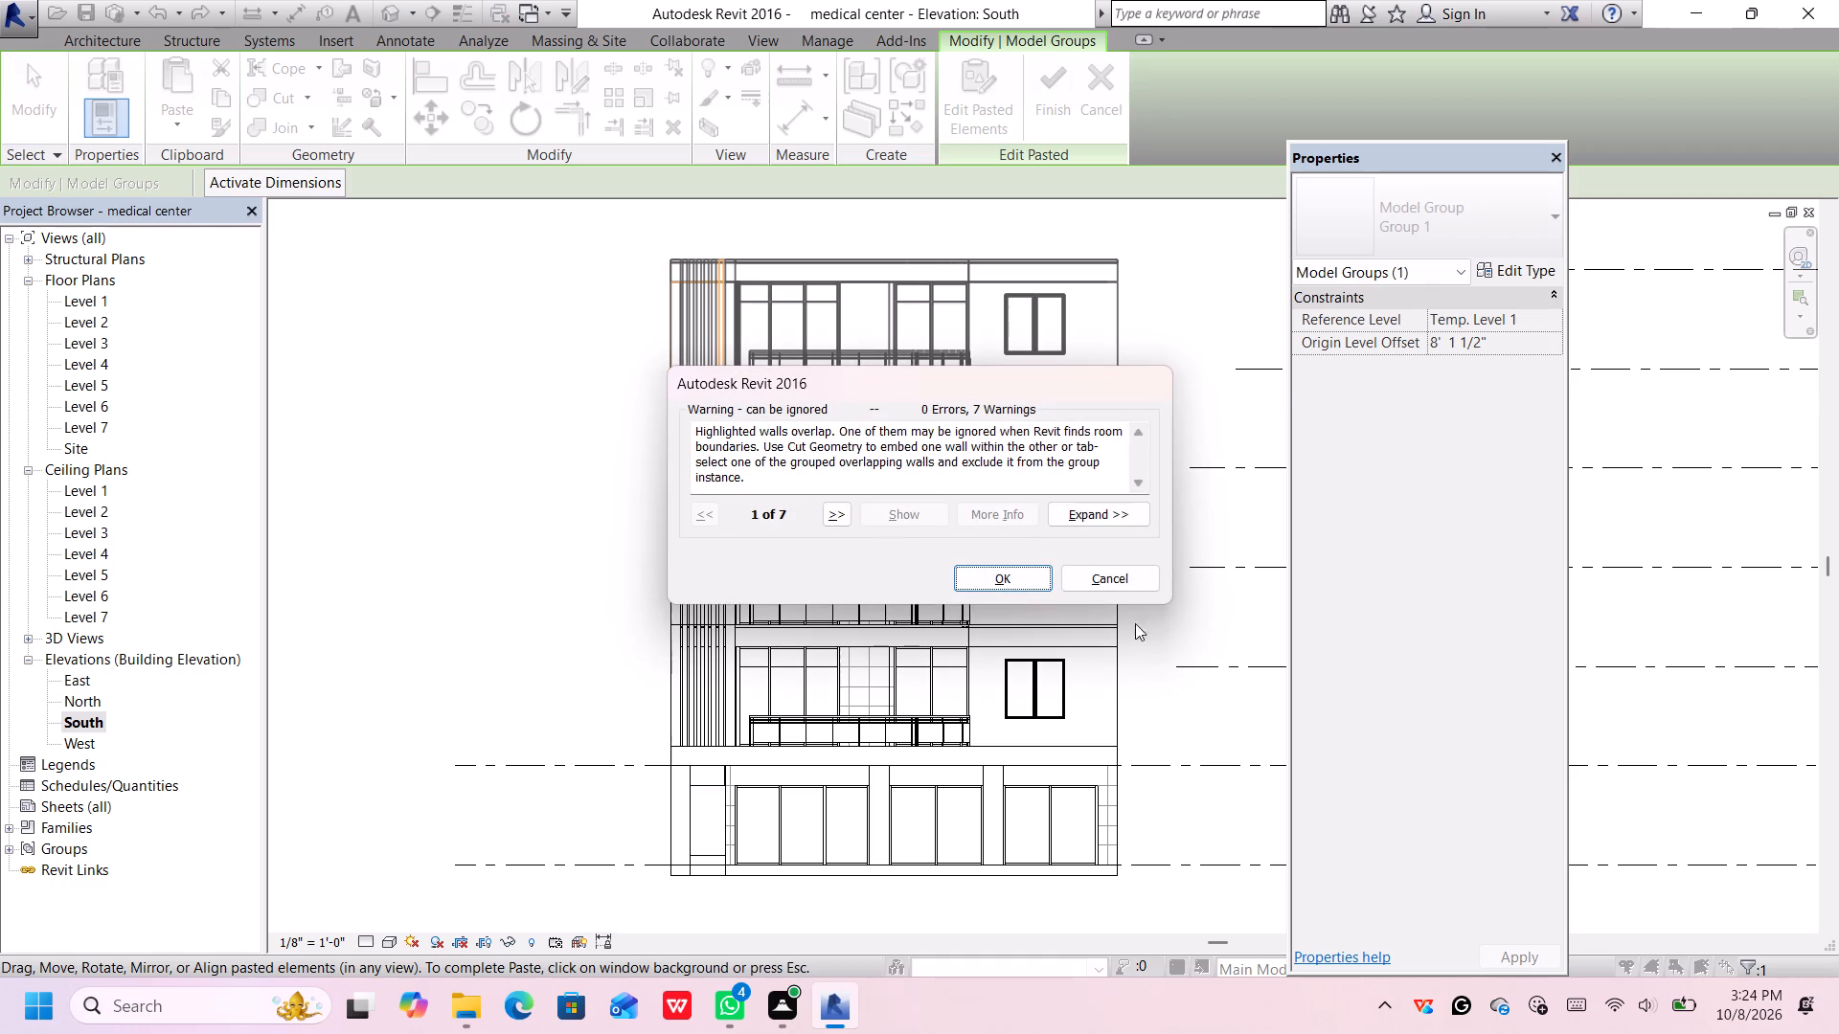
left_click(1022, 585)
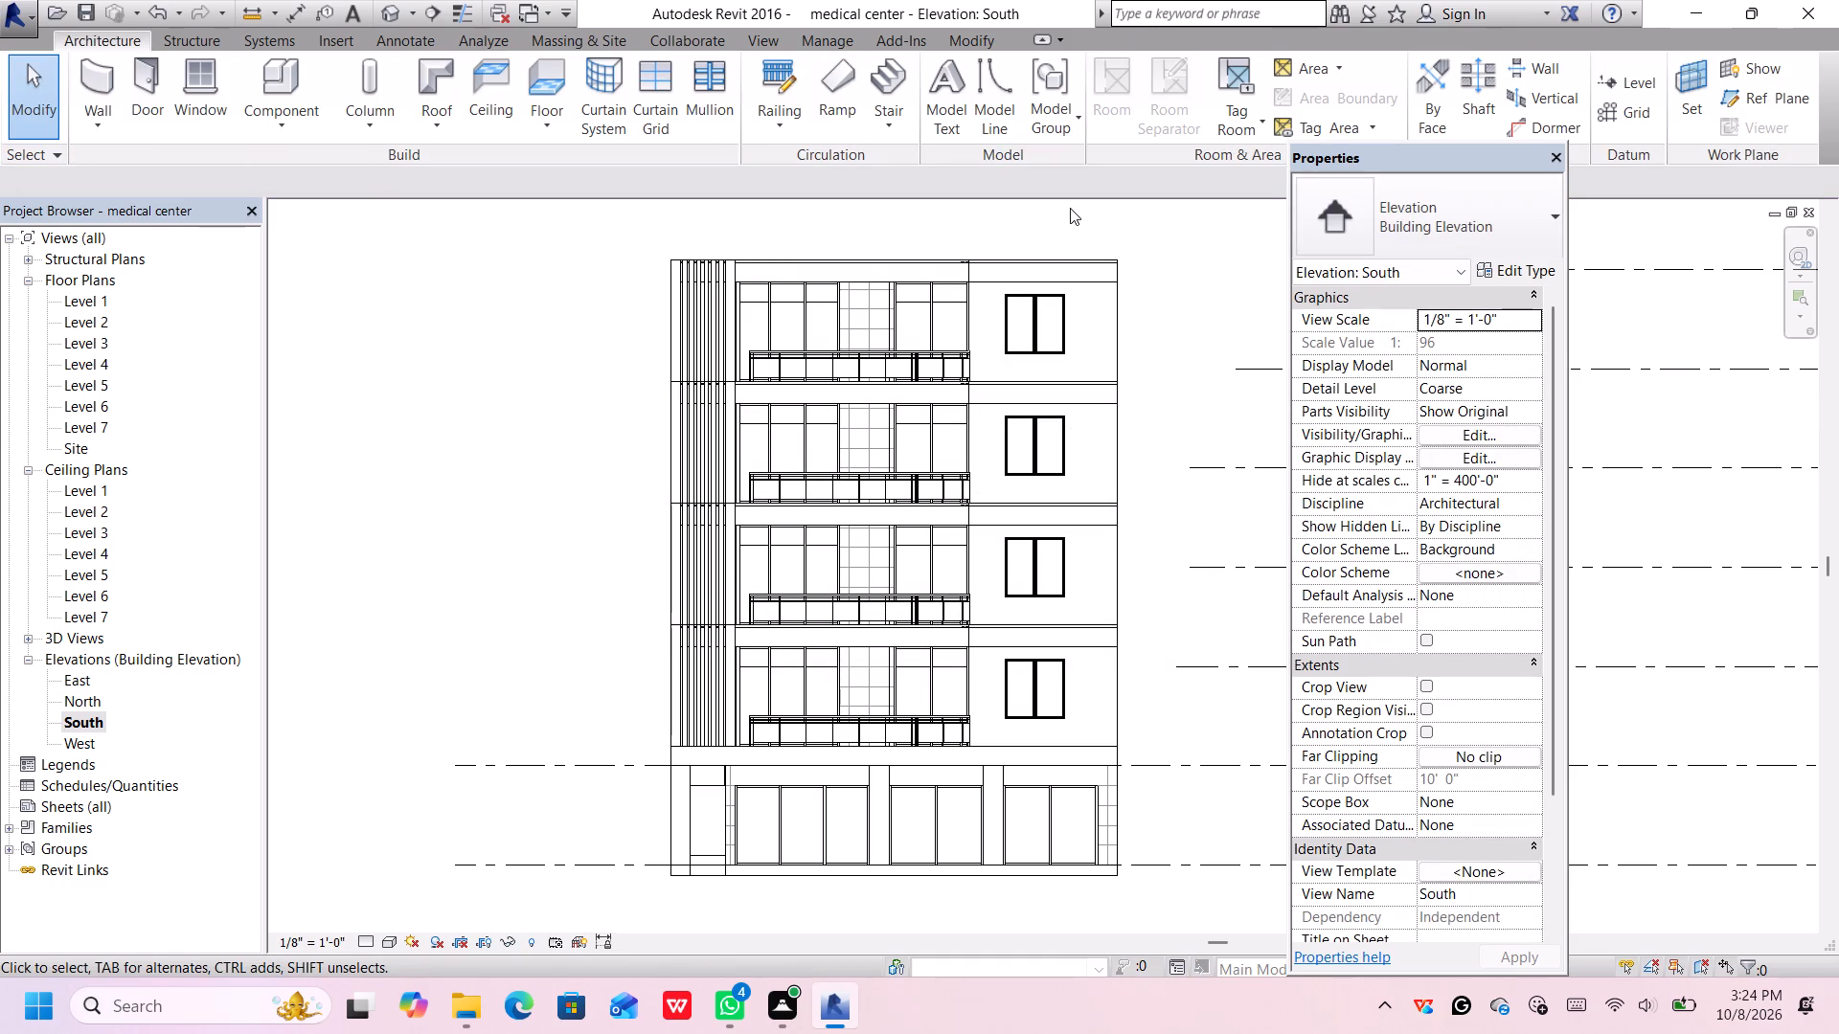
Examine the complete storey stack in elevation and in the 3D view, from the front and from above.
scroll(1088, 236, "down", 2)
middle_click_drag(1143, 266, 966, 333)
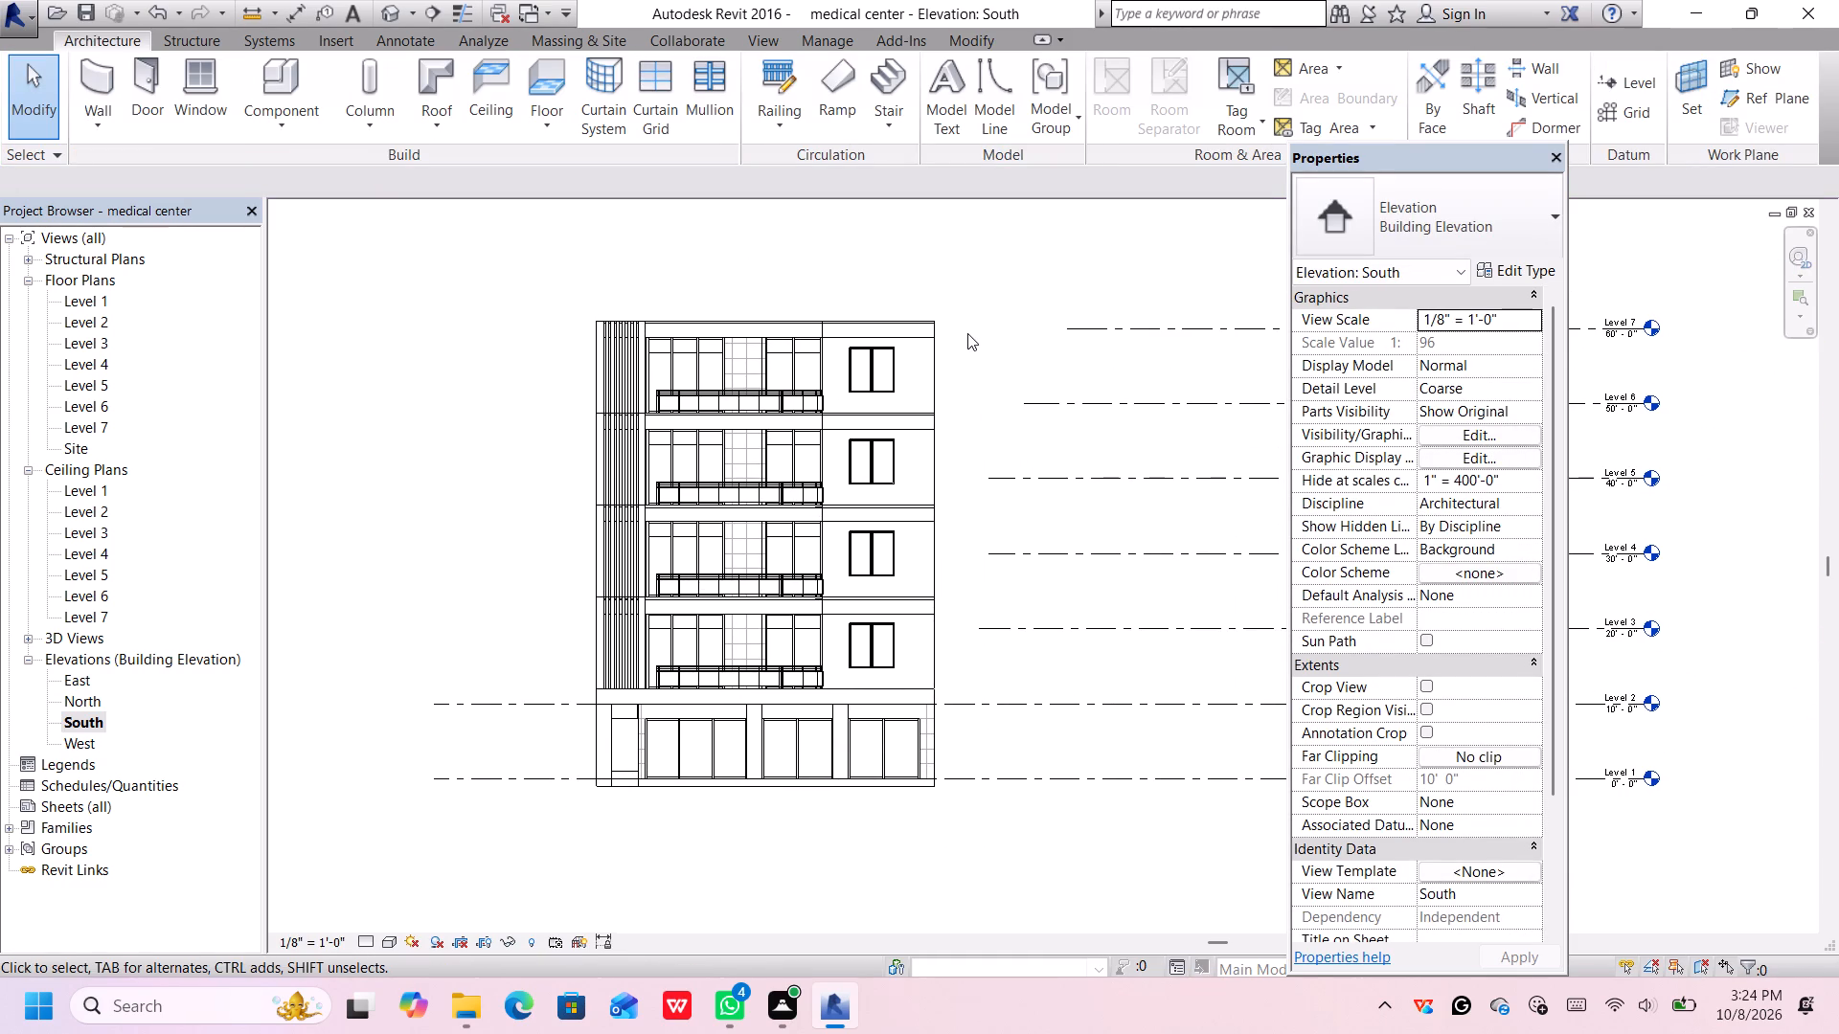
scroll(968, 327, "down", 1)
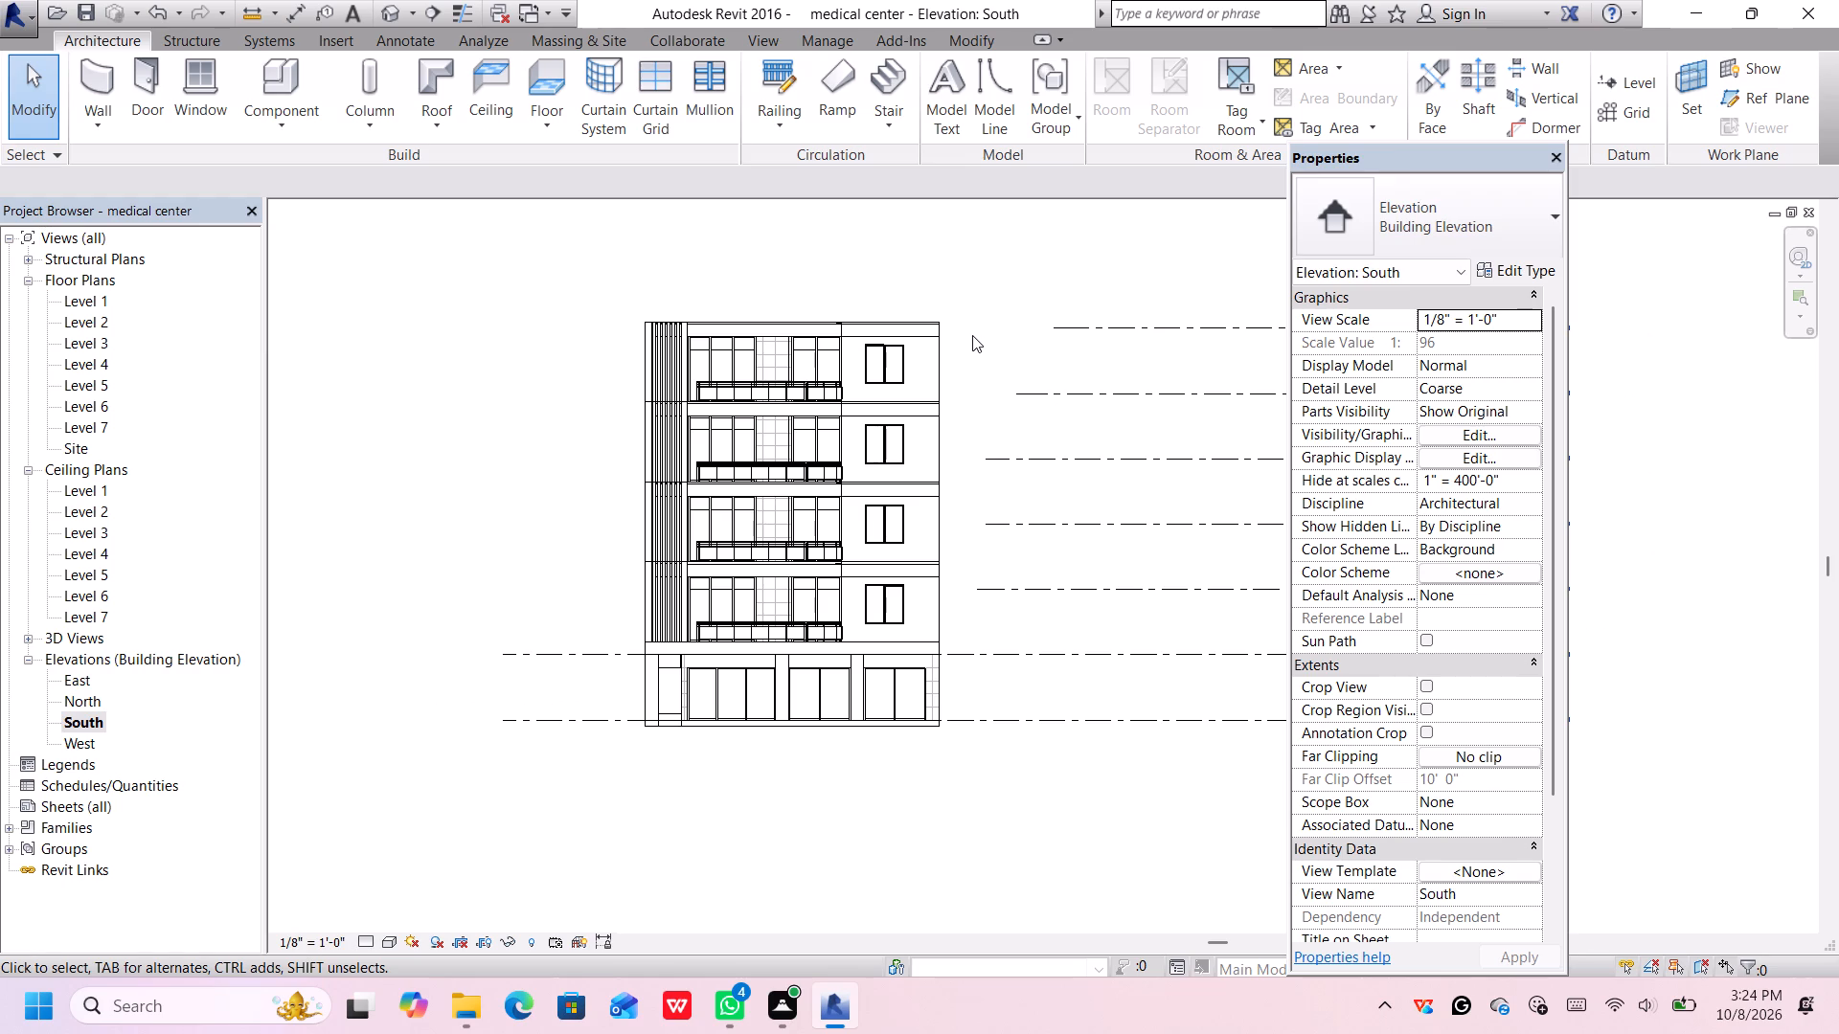
left_click(401, 13)
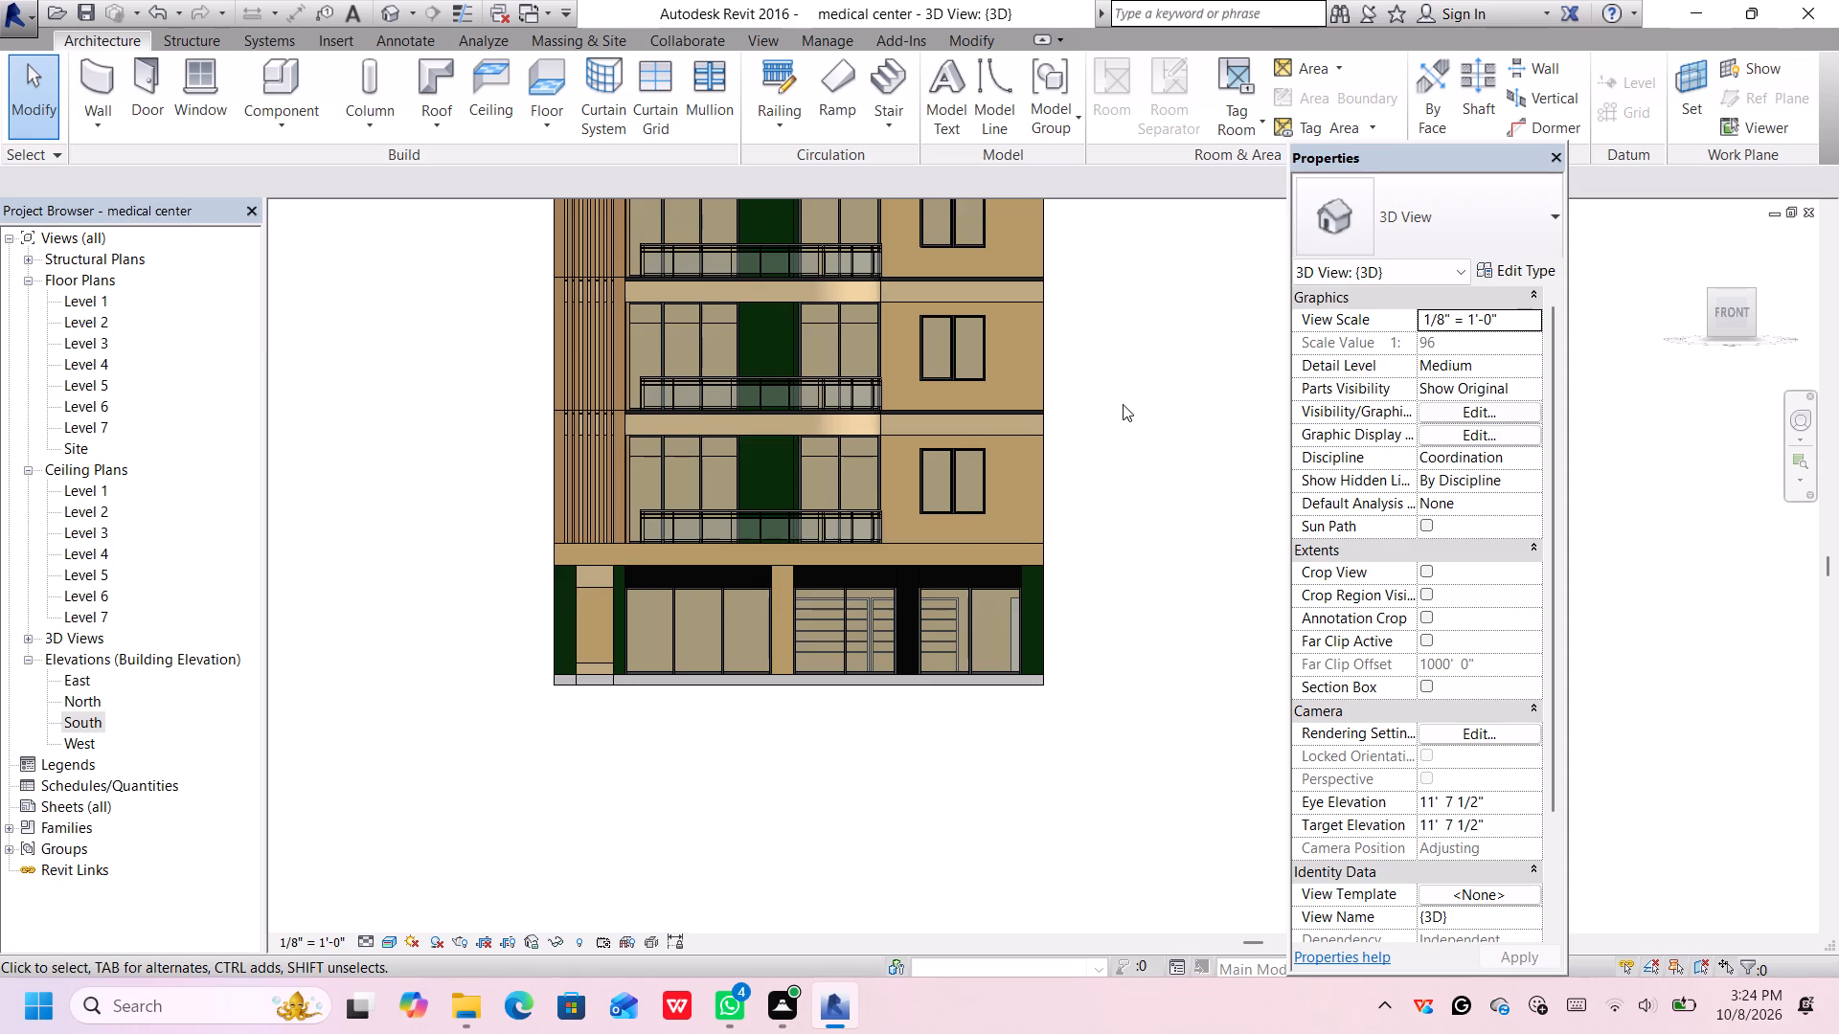
scroll(1123, 397, "down", 1)
middle_click_drag(1118, 396, 1082, 662)
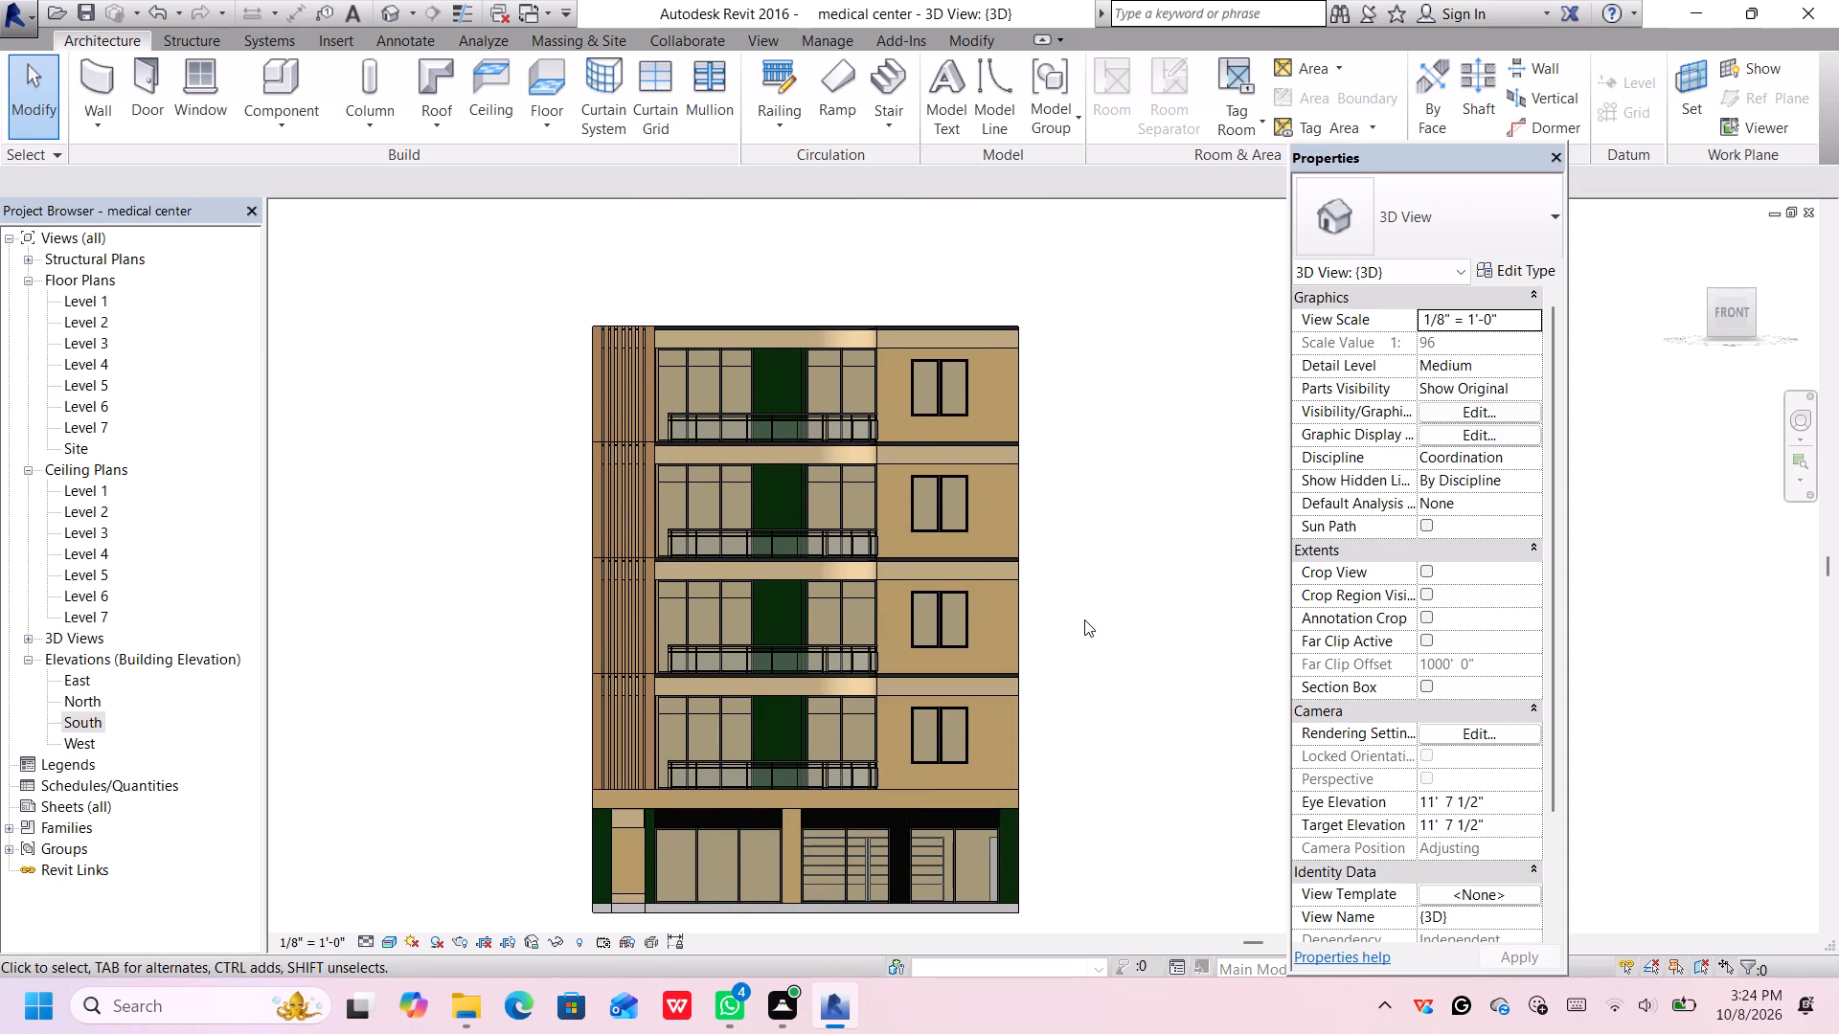
middle_click_drag(1053, 489, 1052, 490)
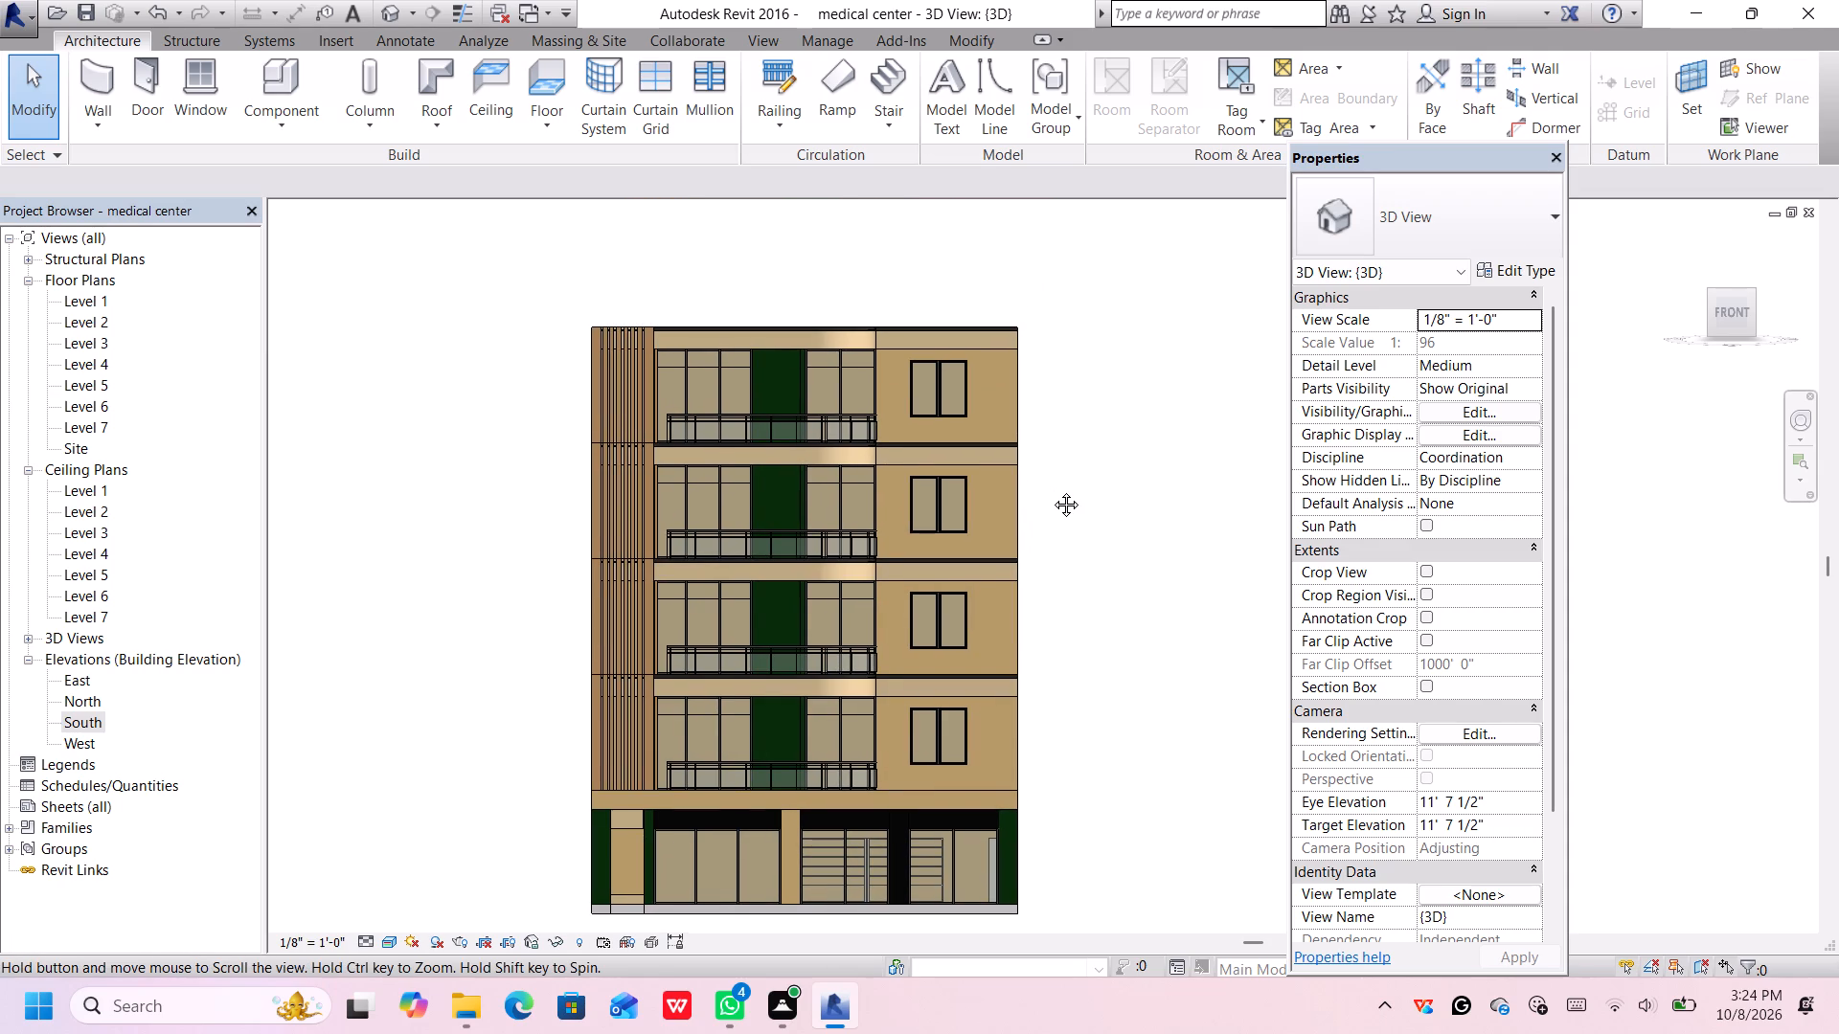
middle_click_drag(1052, 490, 1124, 731)
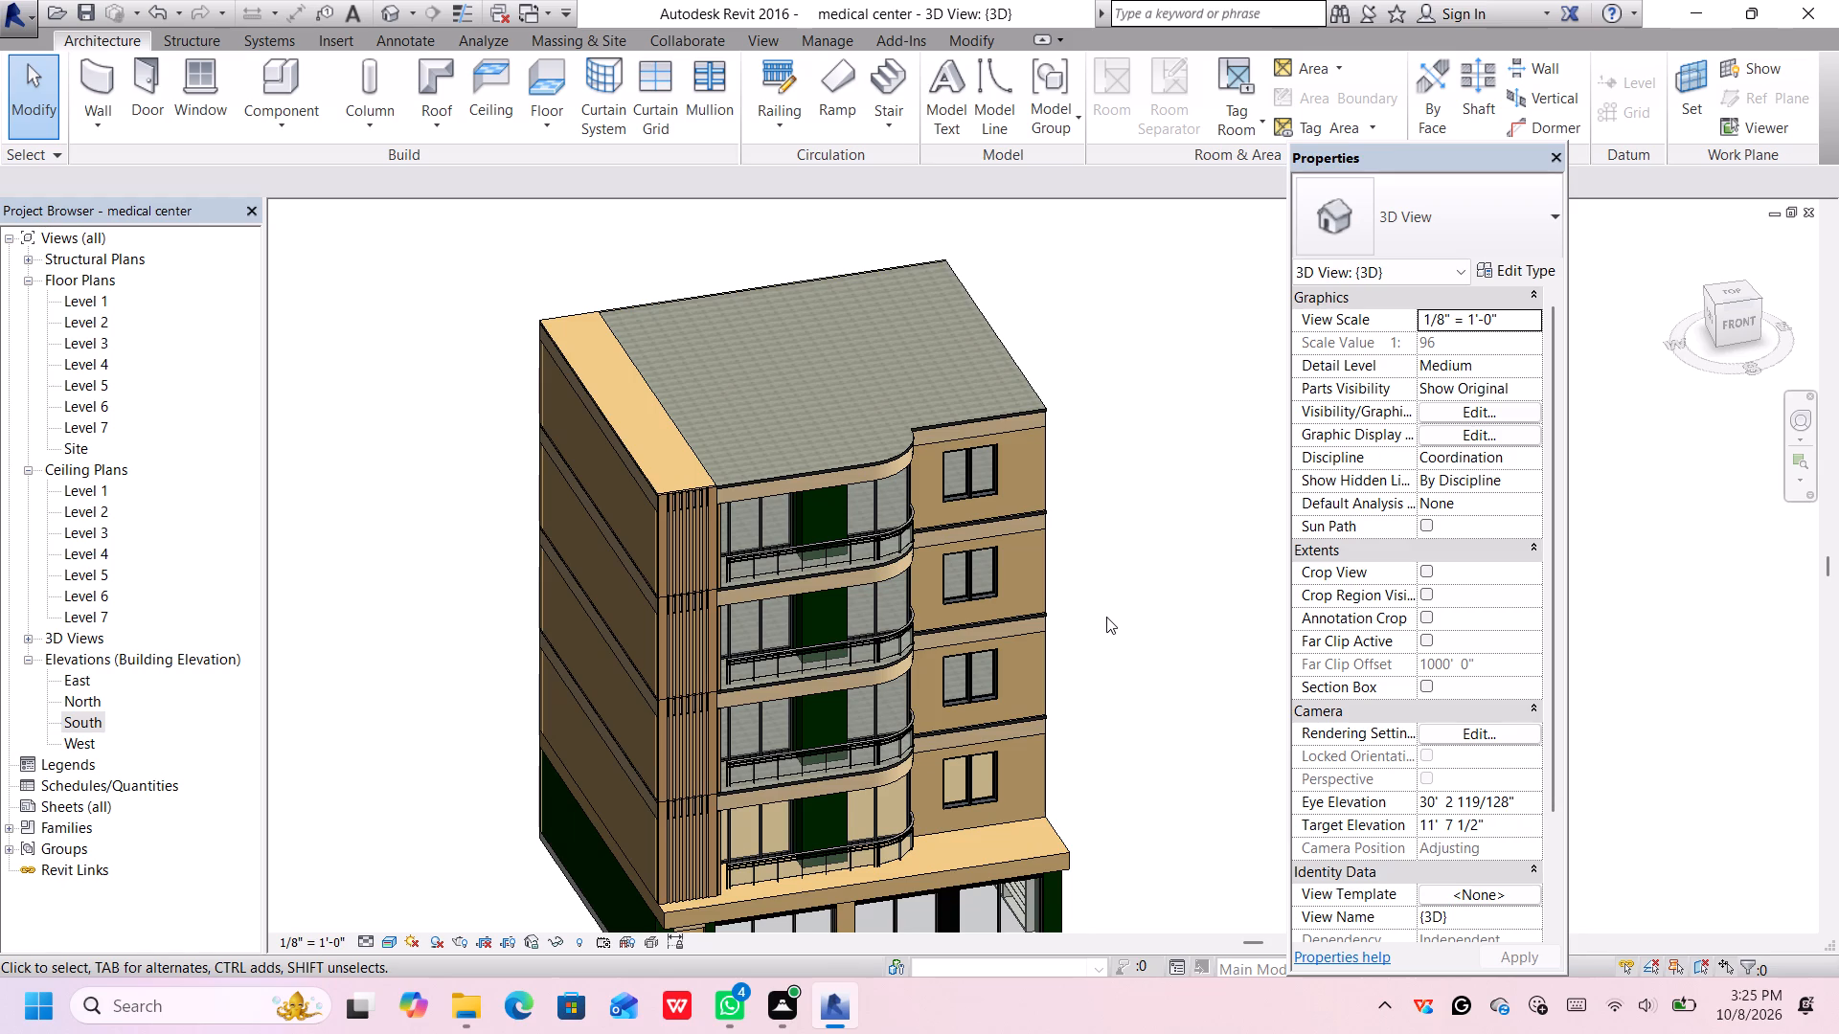
middle_click_drag(1101, 561, 993, 337)
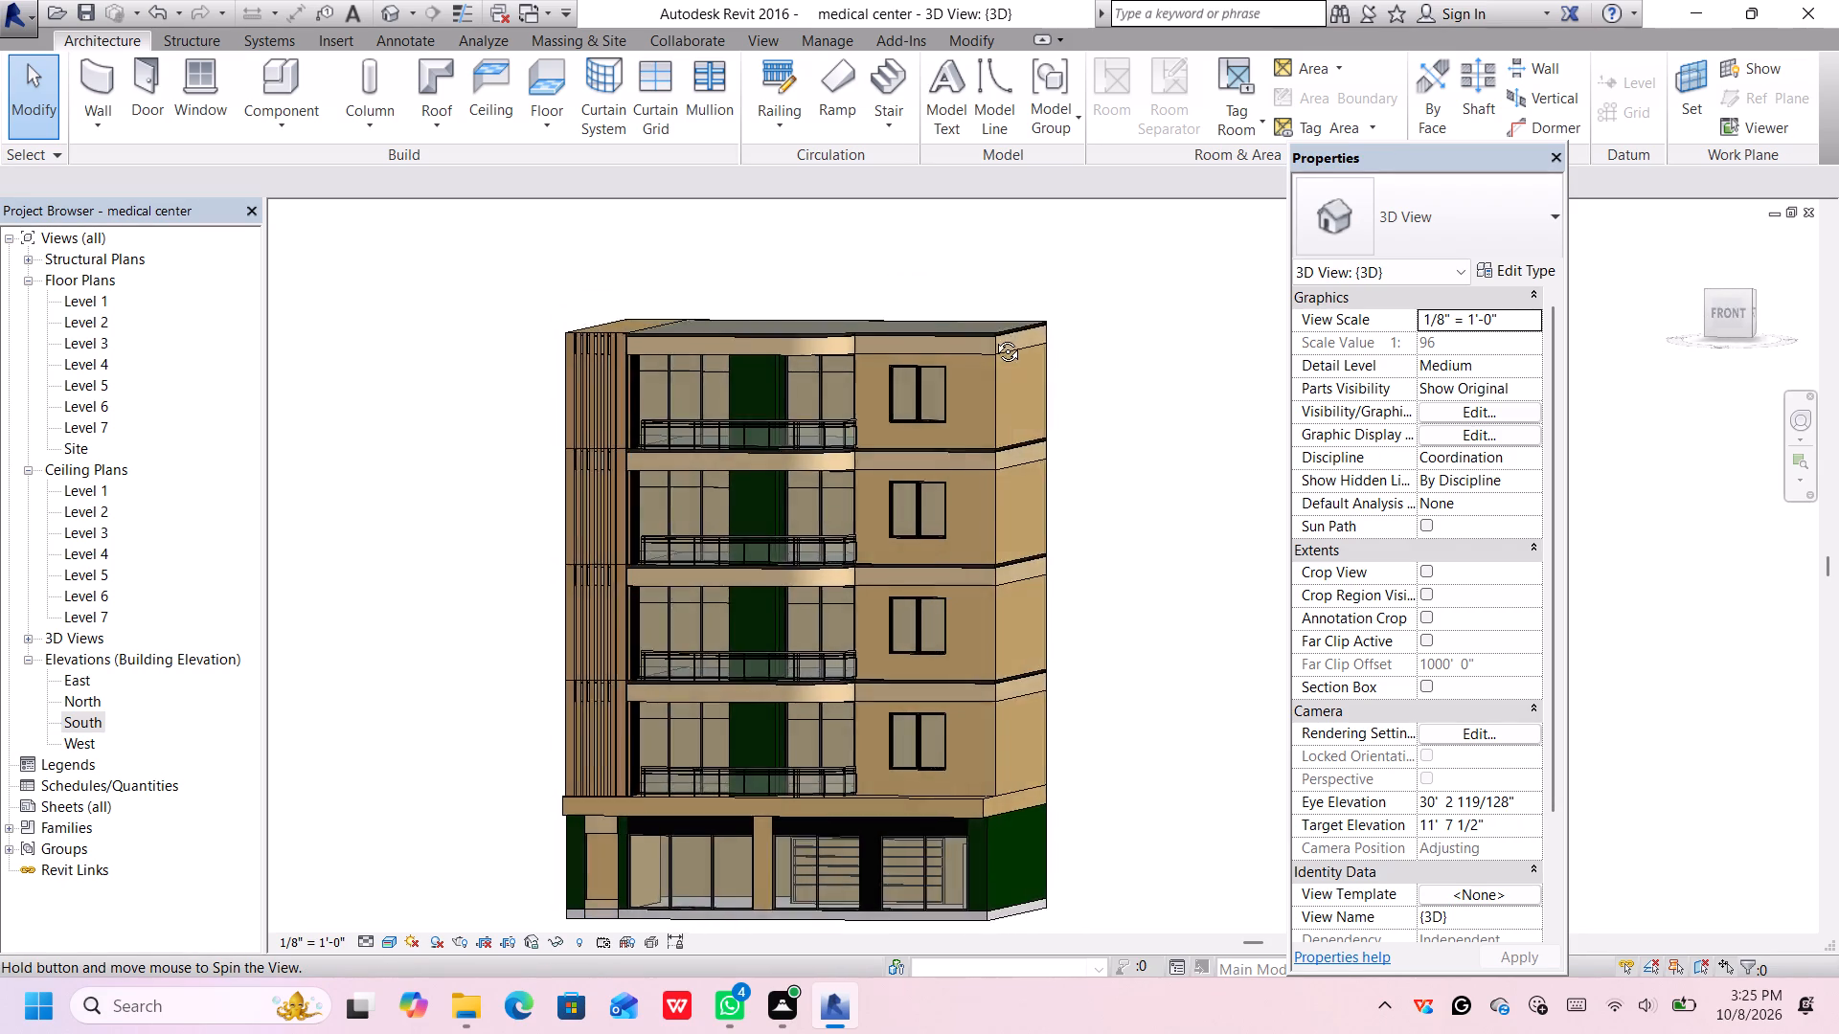
middle_click_drag(993, 337, 1016, 321)
scroll(1037, 342, "up", 4)
scroll(1067, 326, "down", 3)
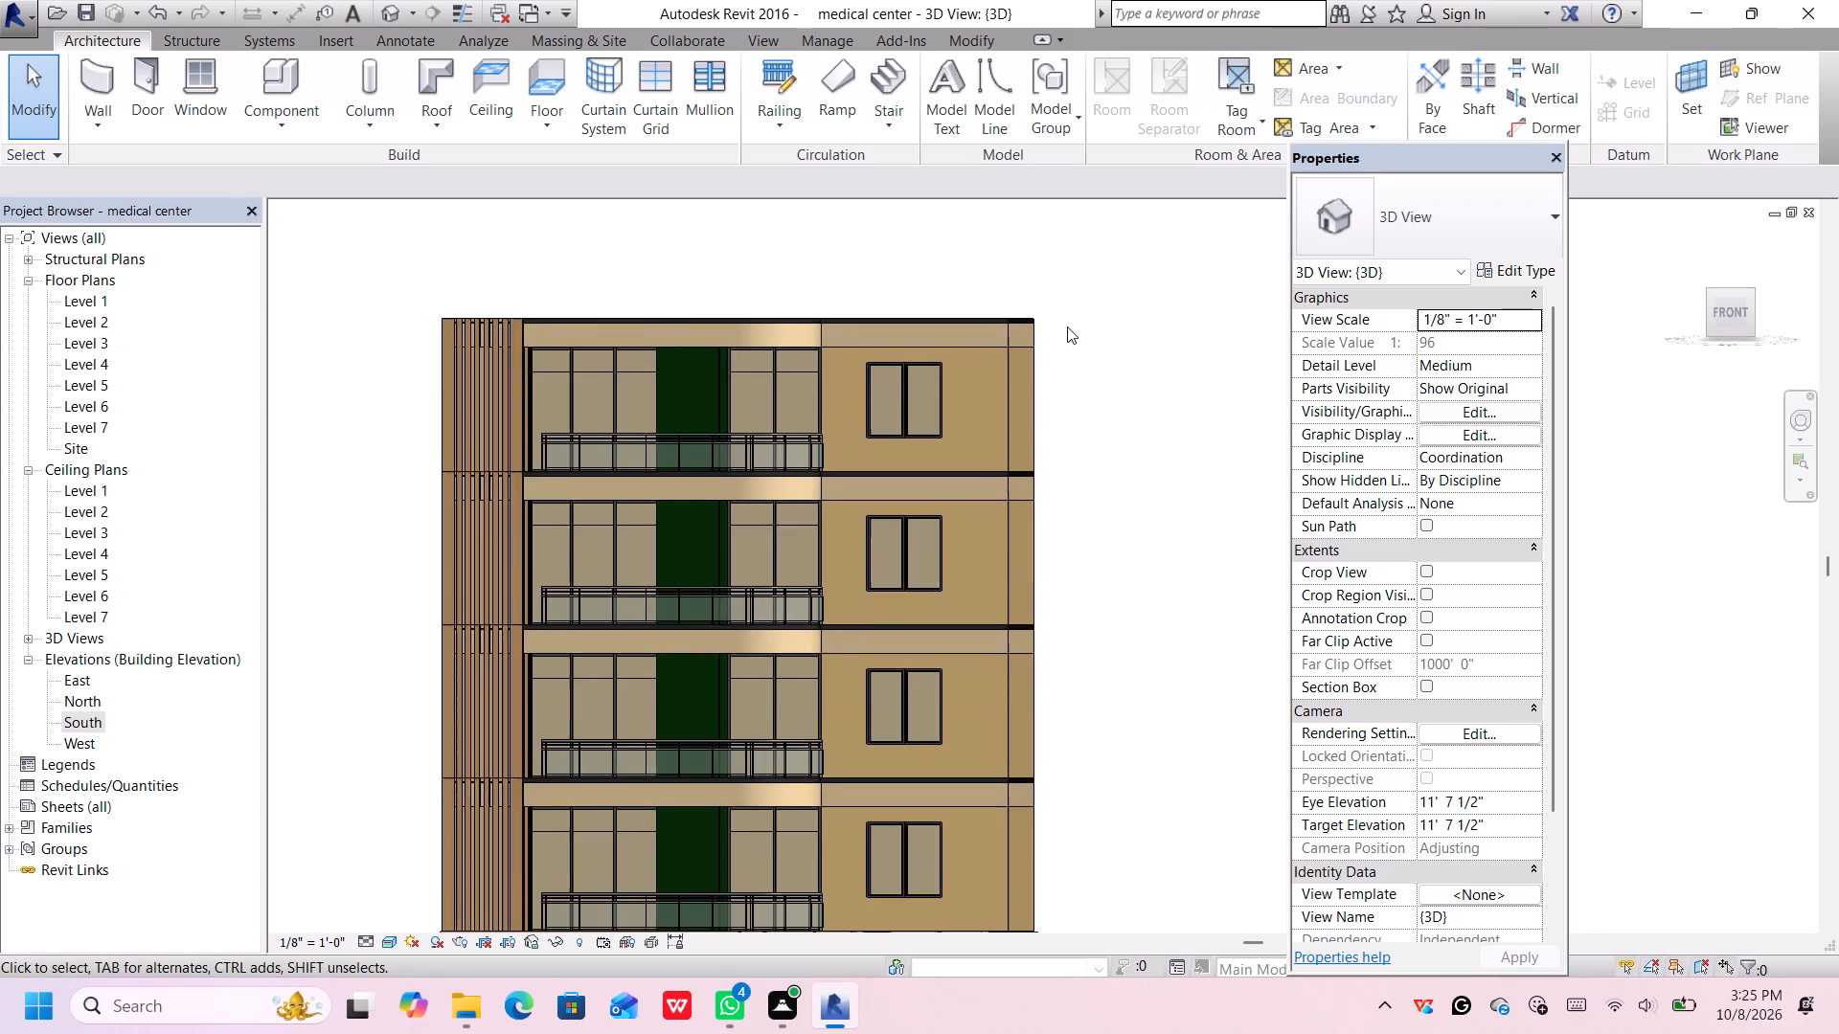
Ungroup the topmost ff storey so its elements can be edited individually.
left_click(1035, 353)
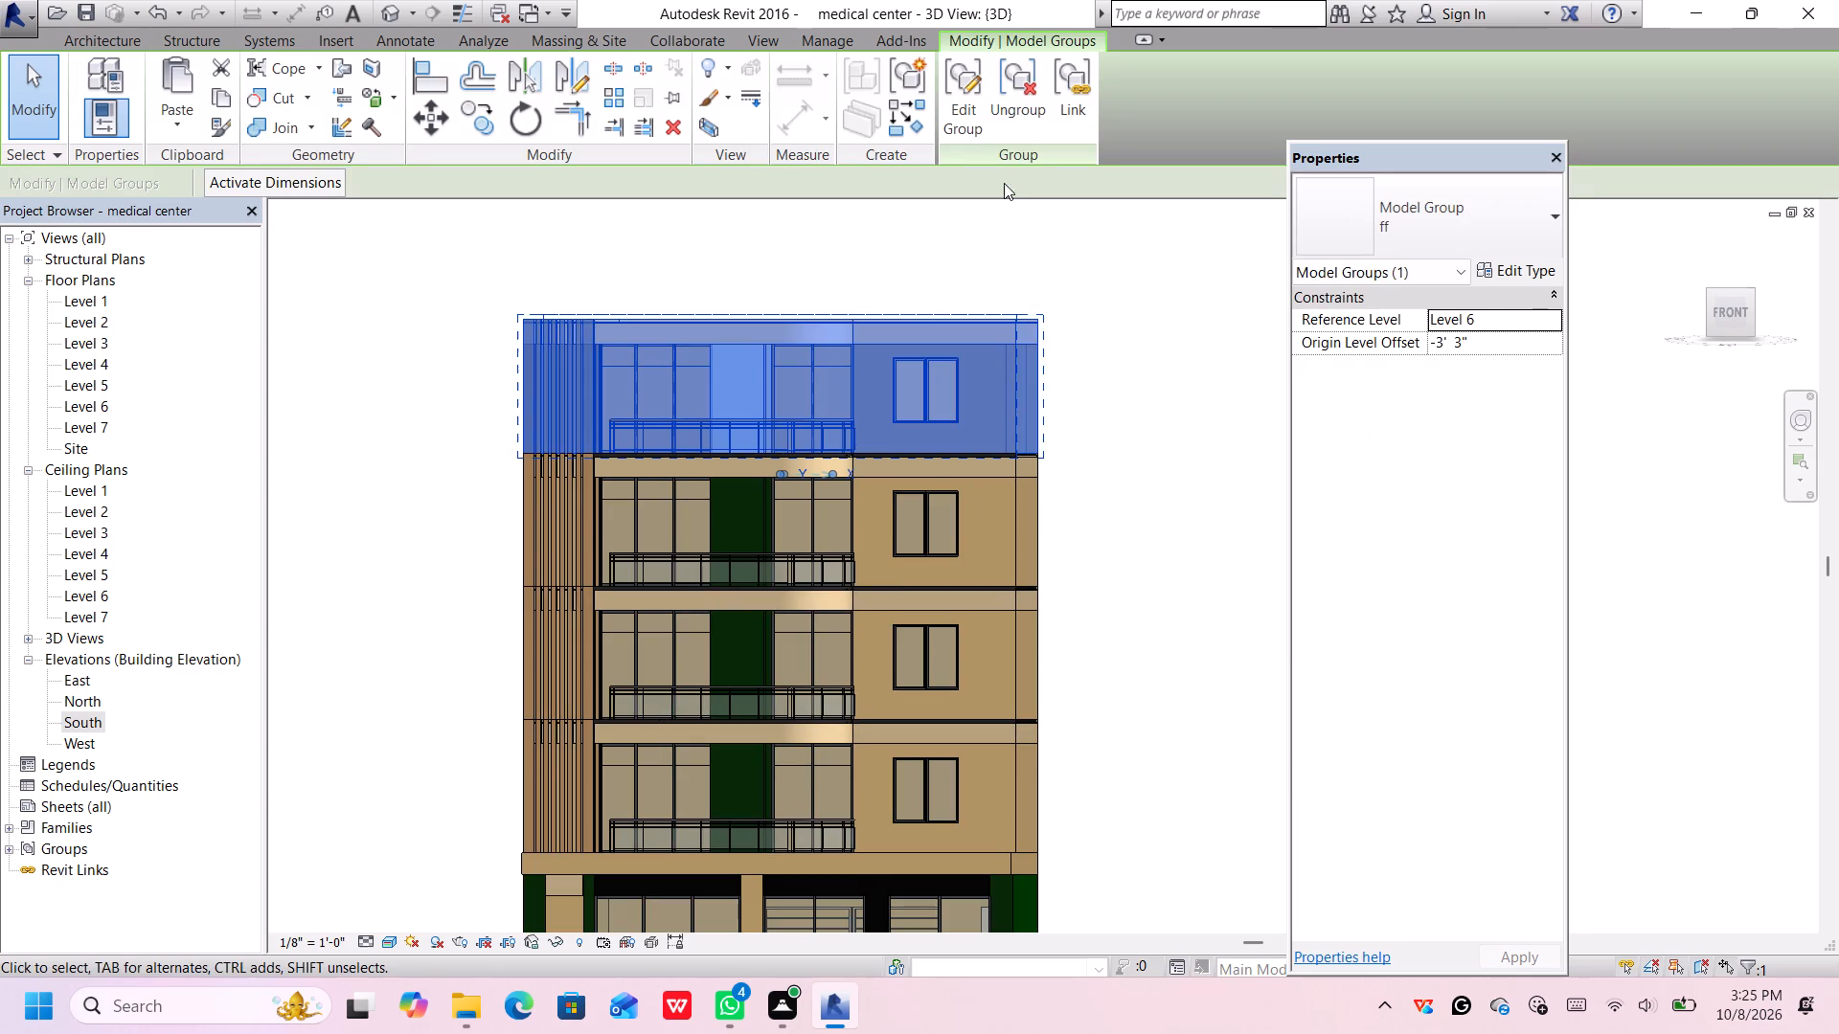
left_click(996, 62)
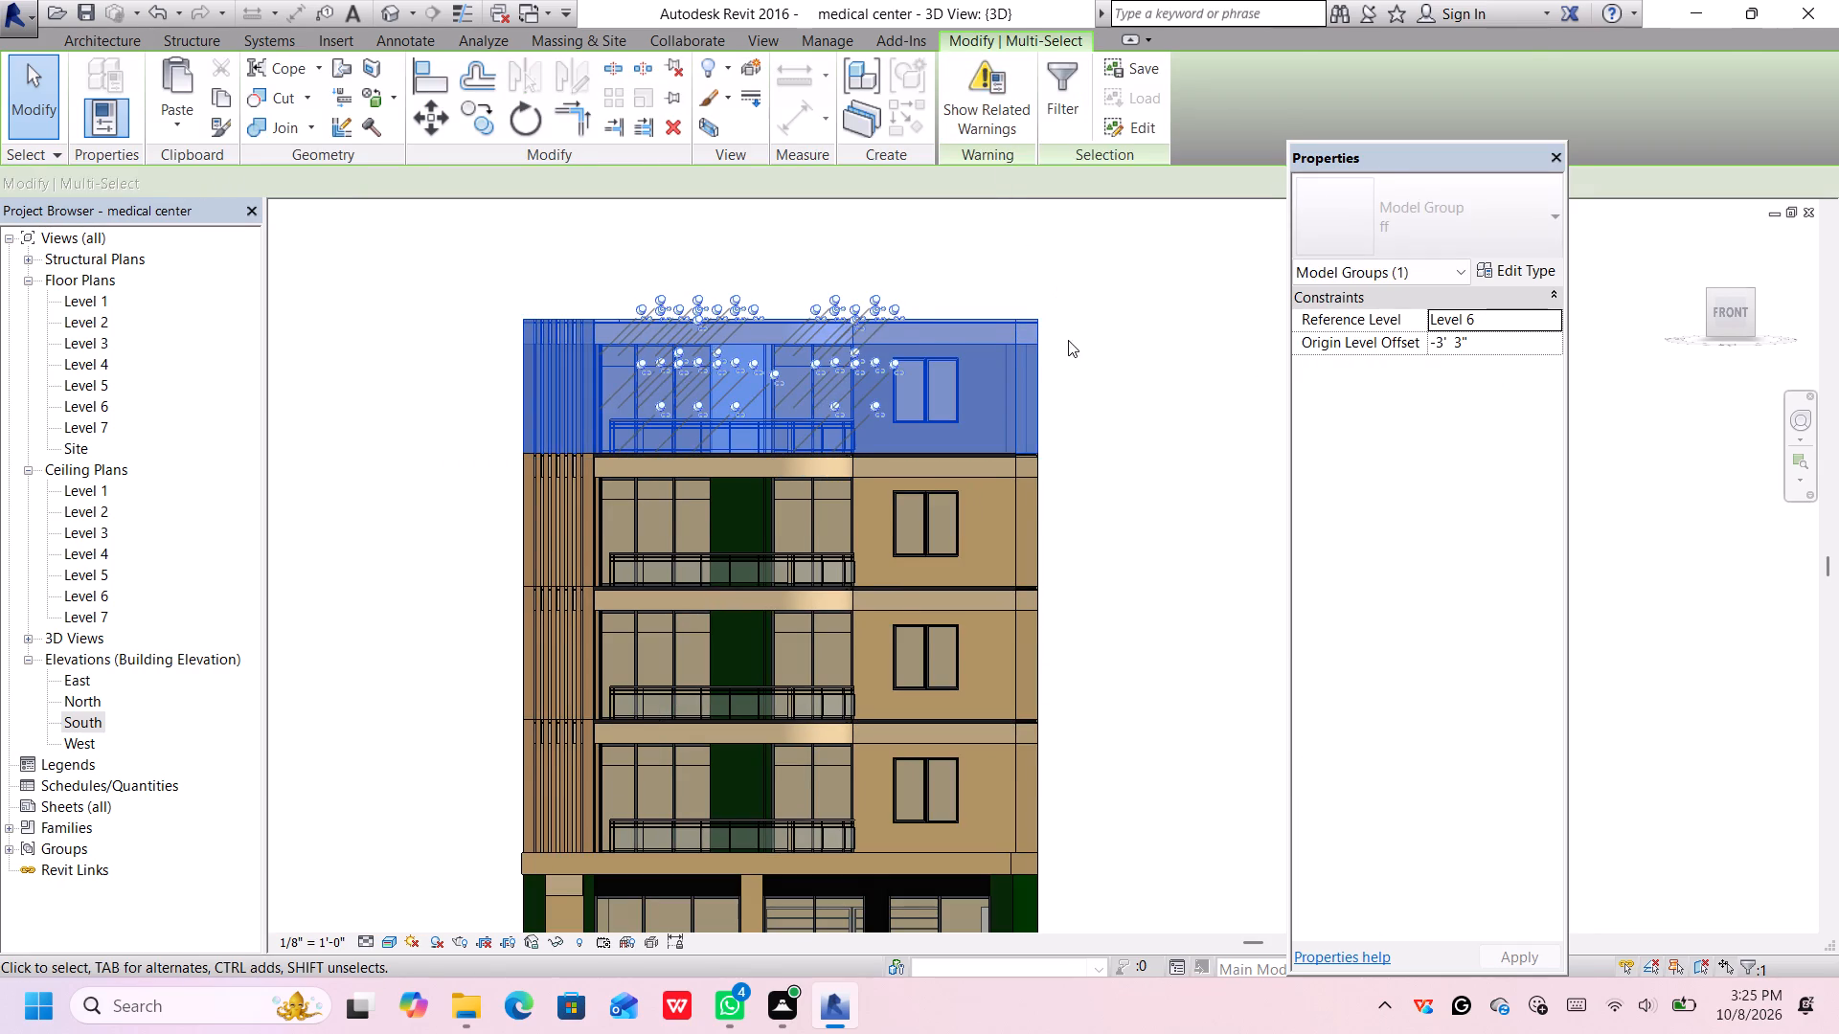
scroll(1068, 340, "up", 1)
left_click(1108, 368)
Change the type of the top storey's upper wall design 2 floor to Generic - 4".
middle_click_drag(1113, 381, 1114, 392)
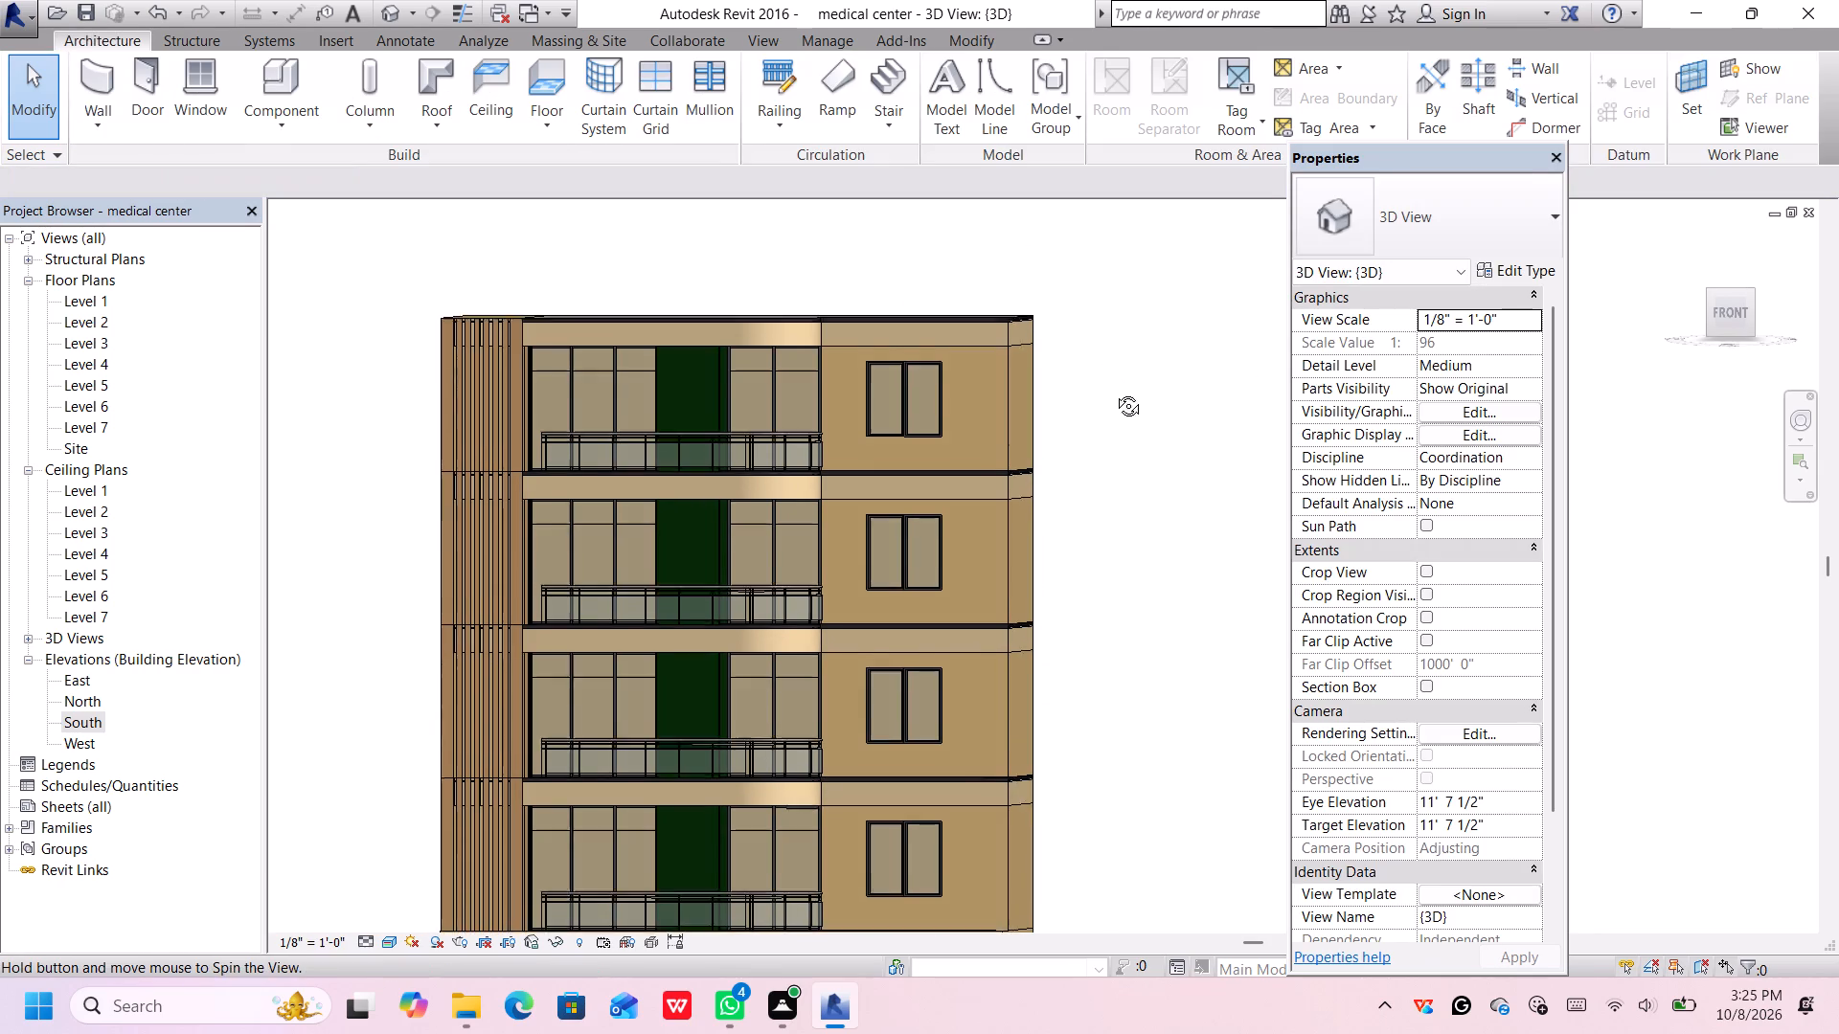
middle_click_drag(1114, 392, 1146, 507)
left_click(919, 388)
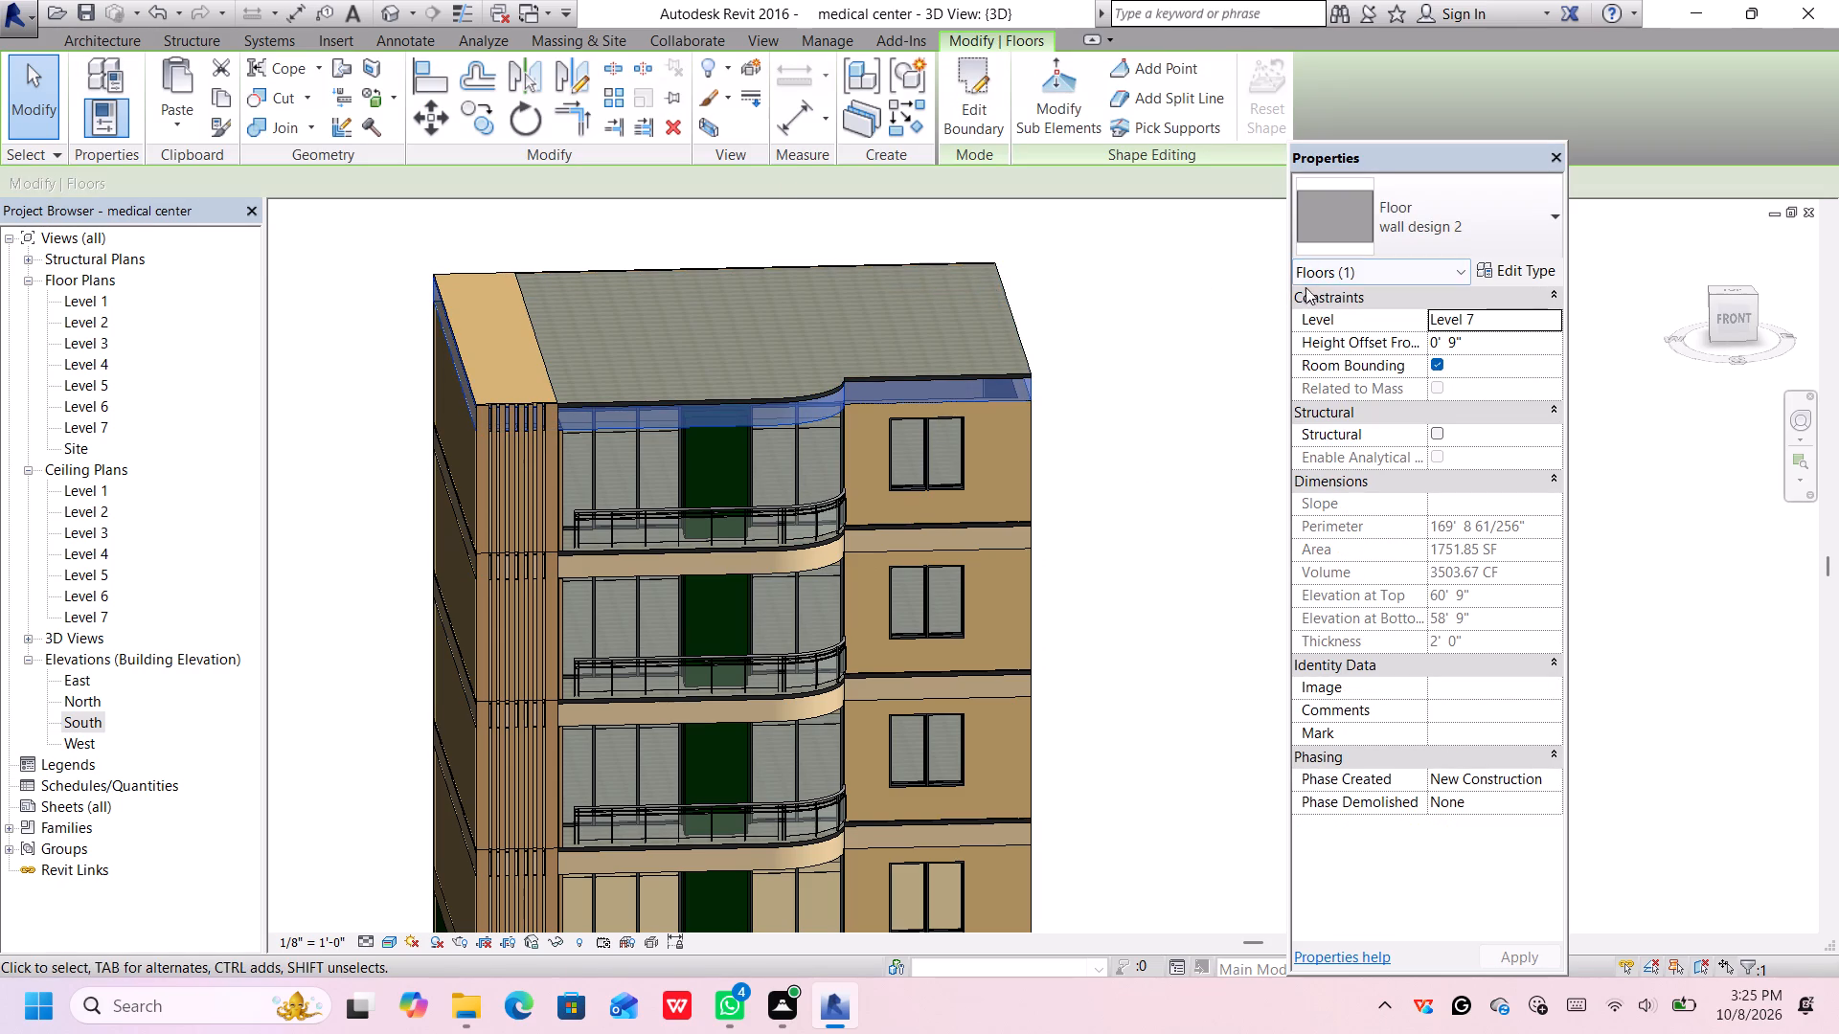
left_click(1435, 234)
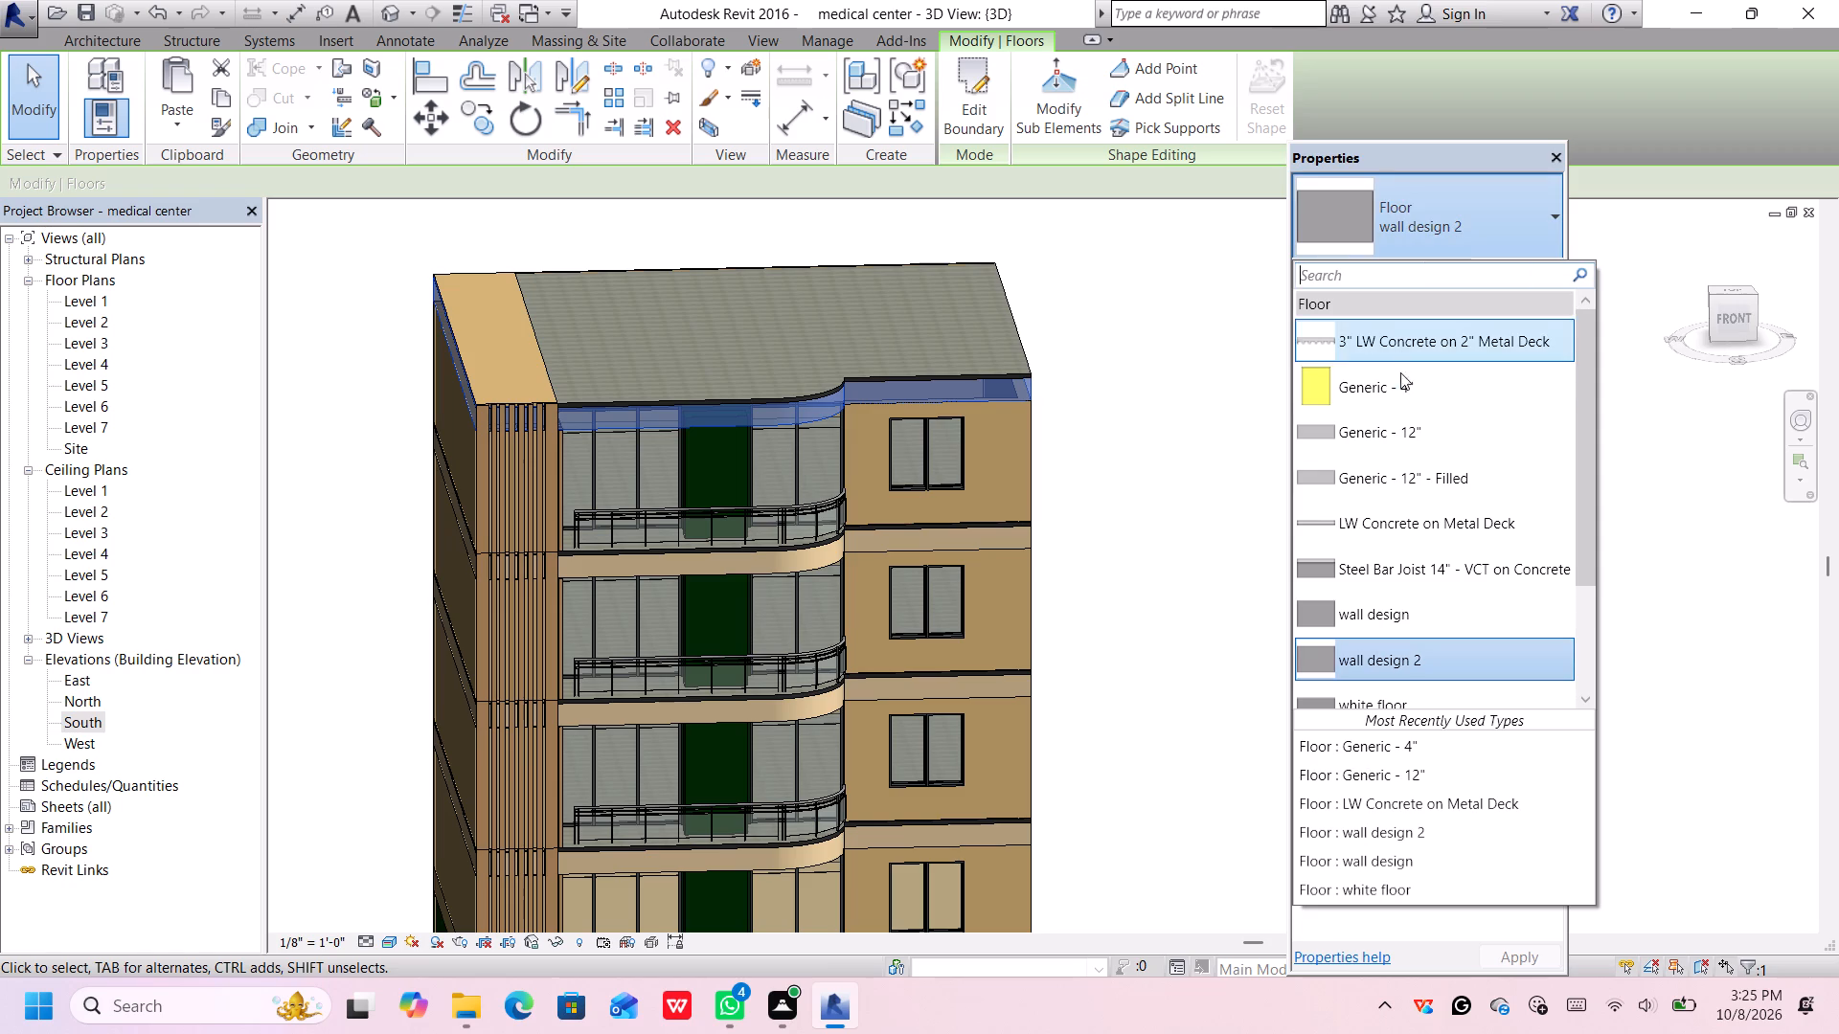
left_click(1403, 392)
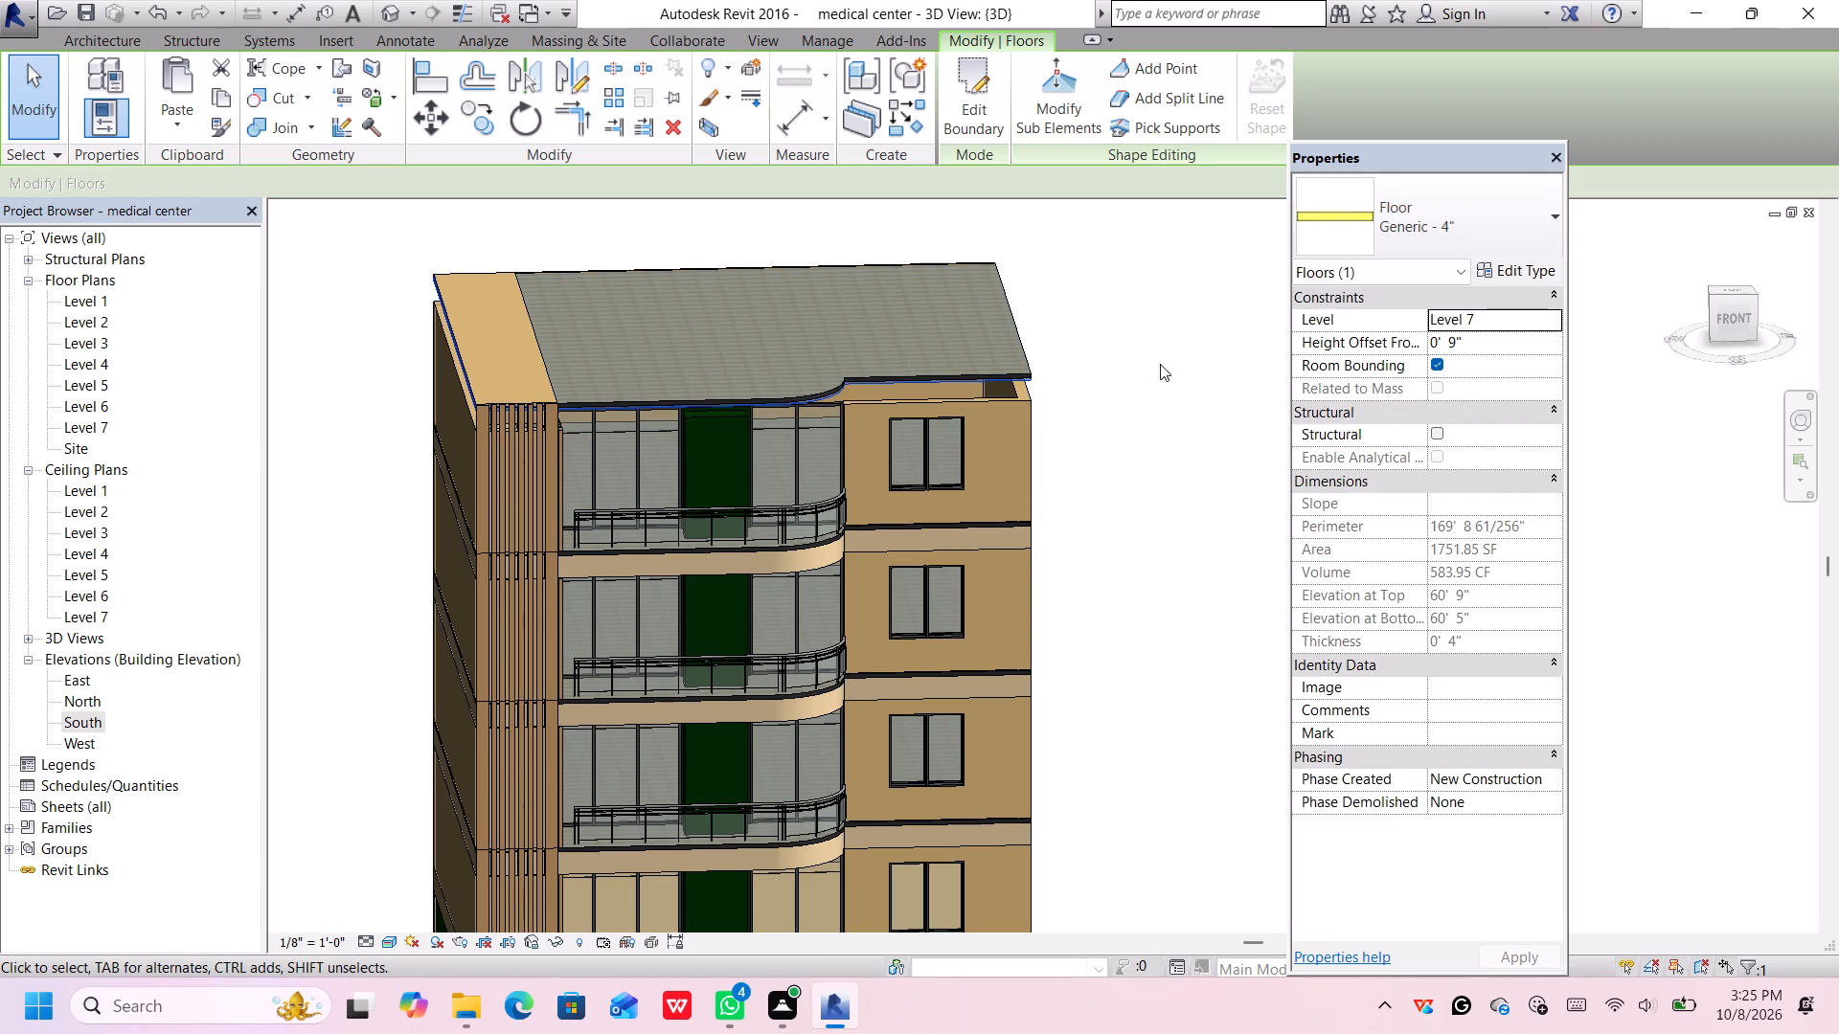
Set the top Generic - 4" floor's height offset from Level 7 to 3'.
scroll(1124, 407, "up", 2)
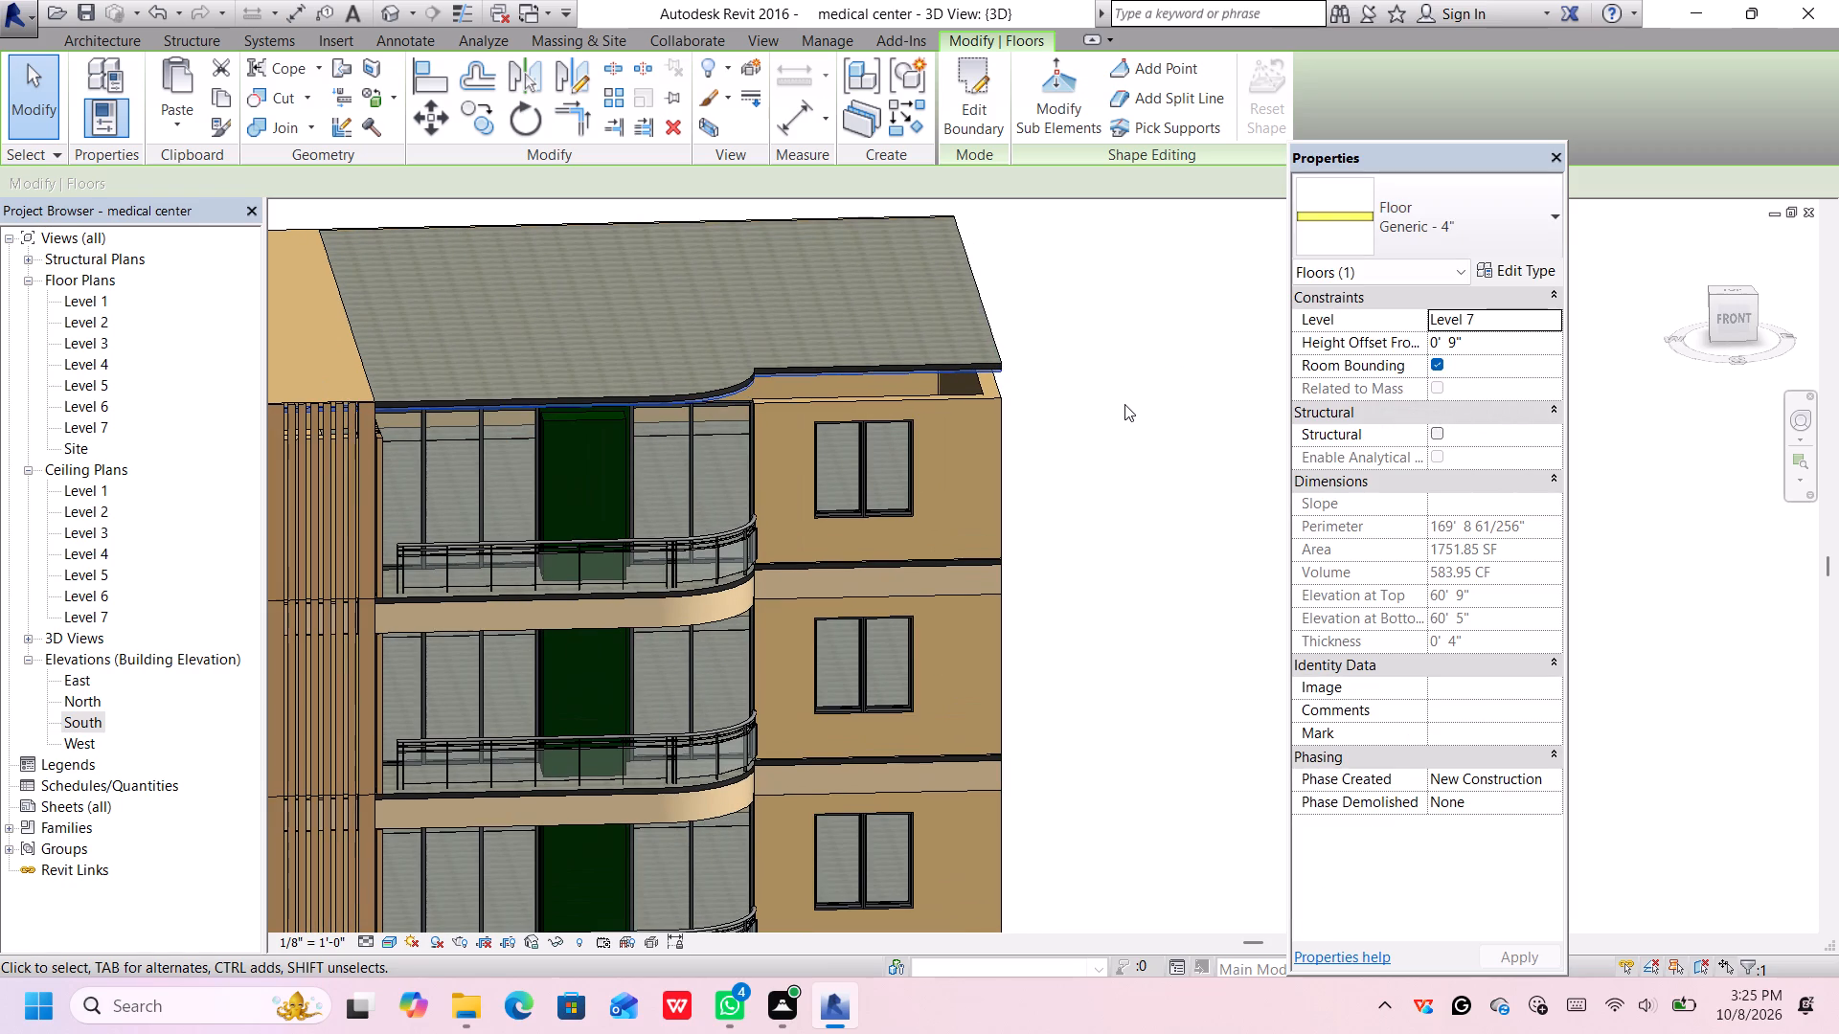
middle_click_drag(1126, 404, 1223, 401)
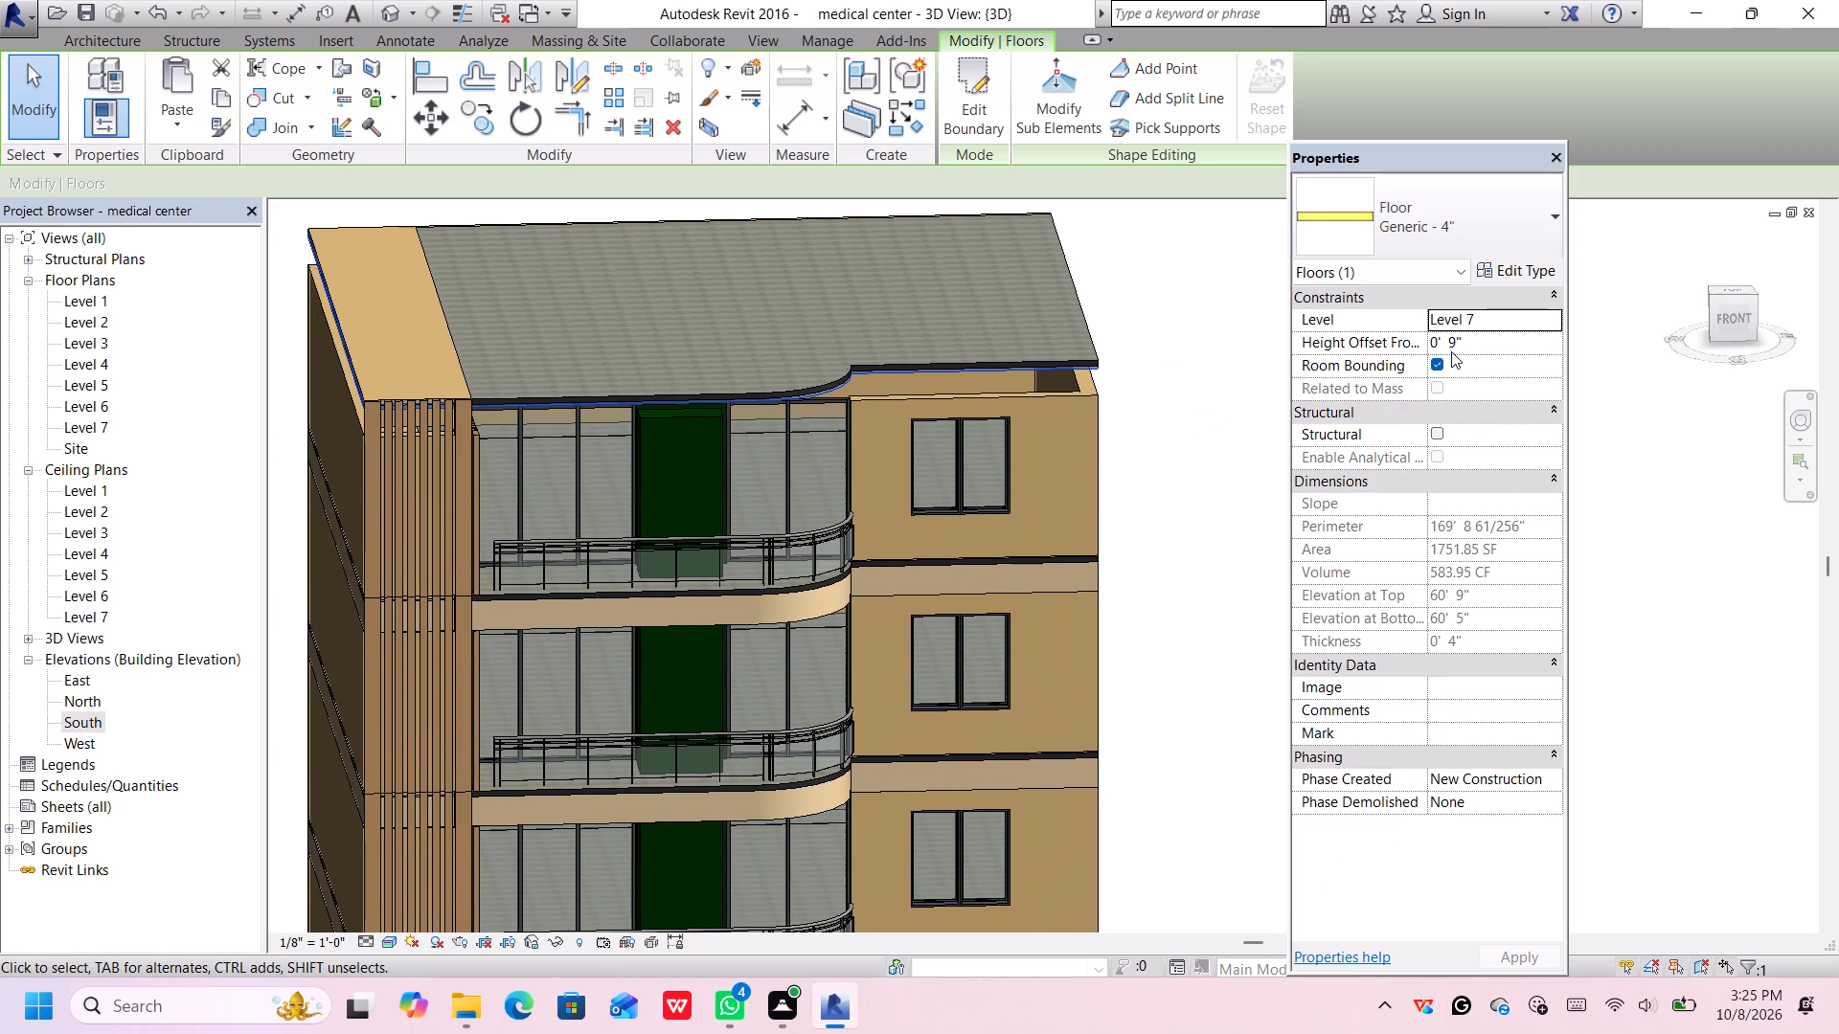
left_click(1461, 345)
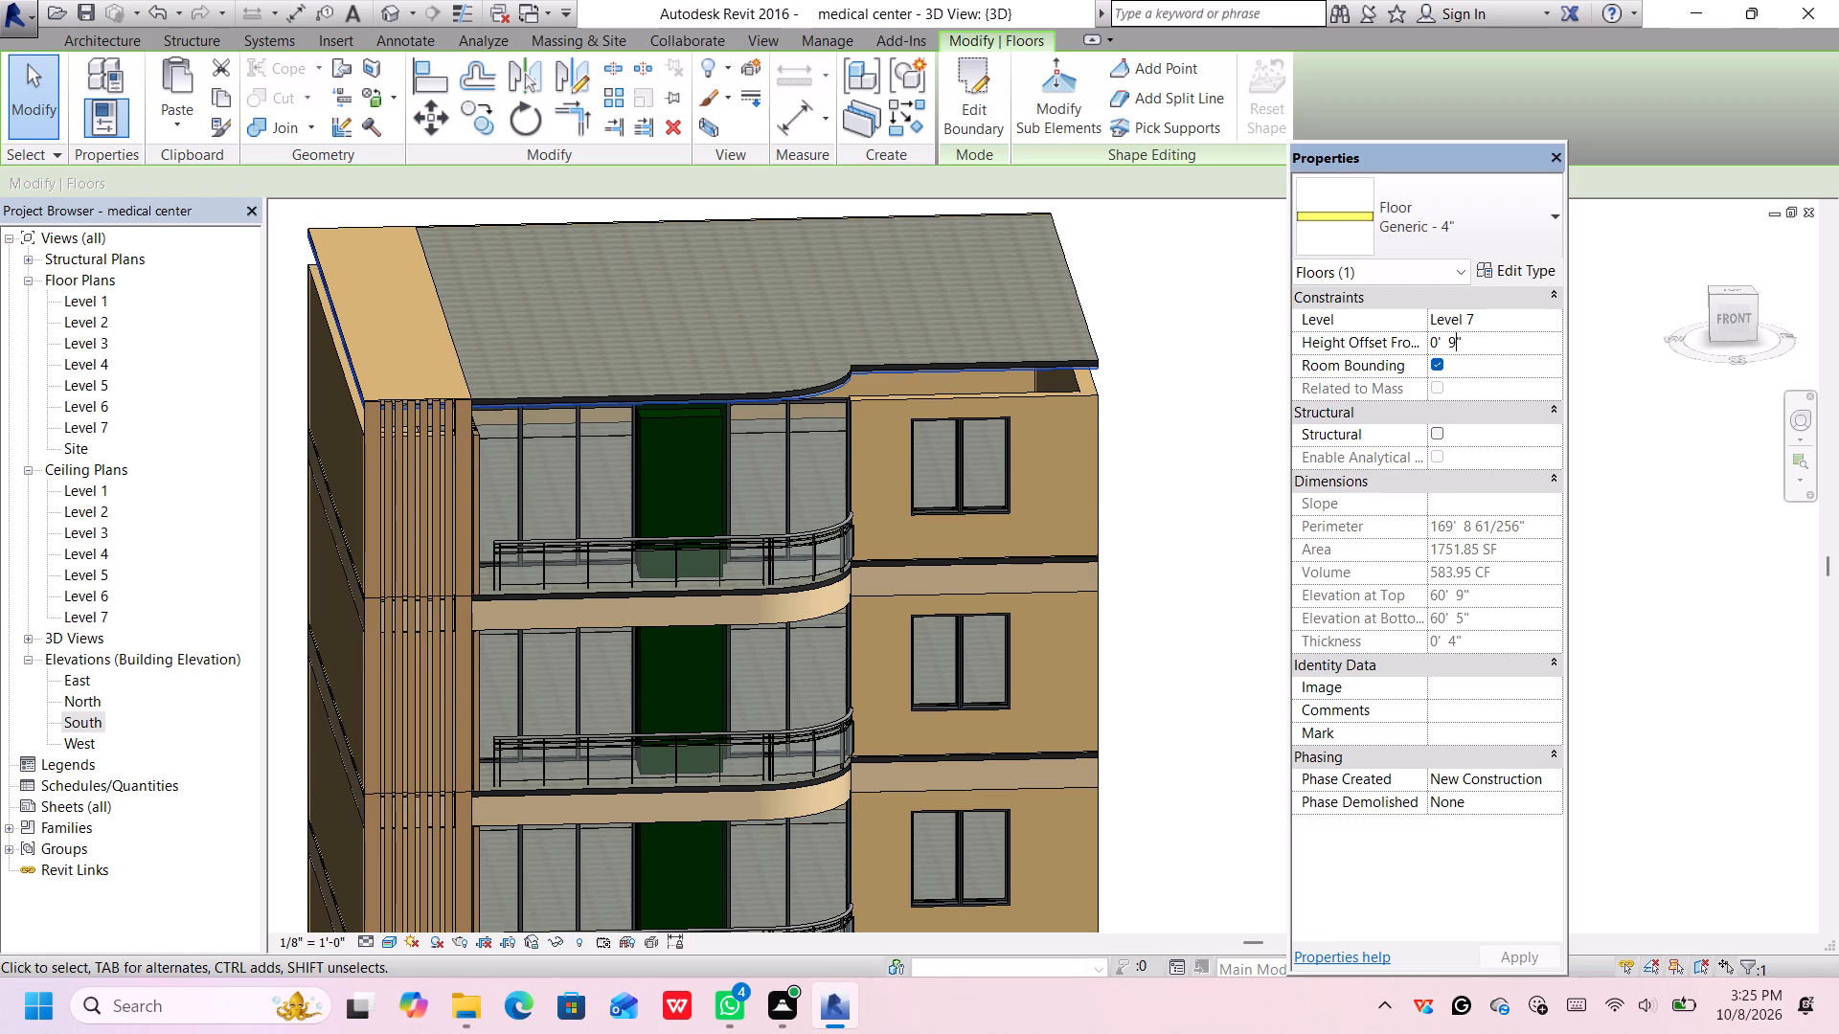
left_click(1473, 342)
key("BackSpace")
key("BackSpace")
key("BackSpace")
key("BackSpace")
key("BackSpace")
key("BackSpace")
key("BackSpace")
key("BackSpace")
key("BackSpace")
key("BackSpace")
key("BackSpace")
type("3'")
key("Return")
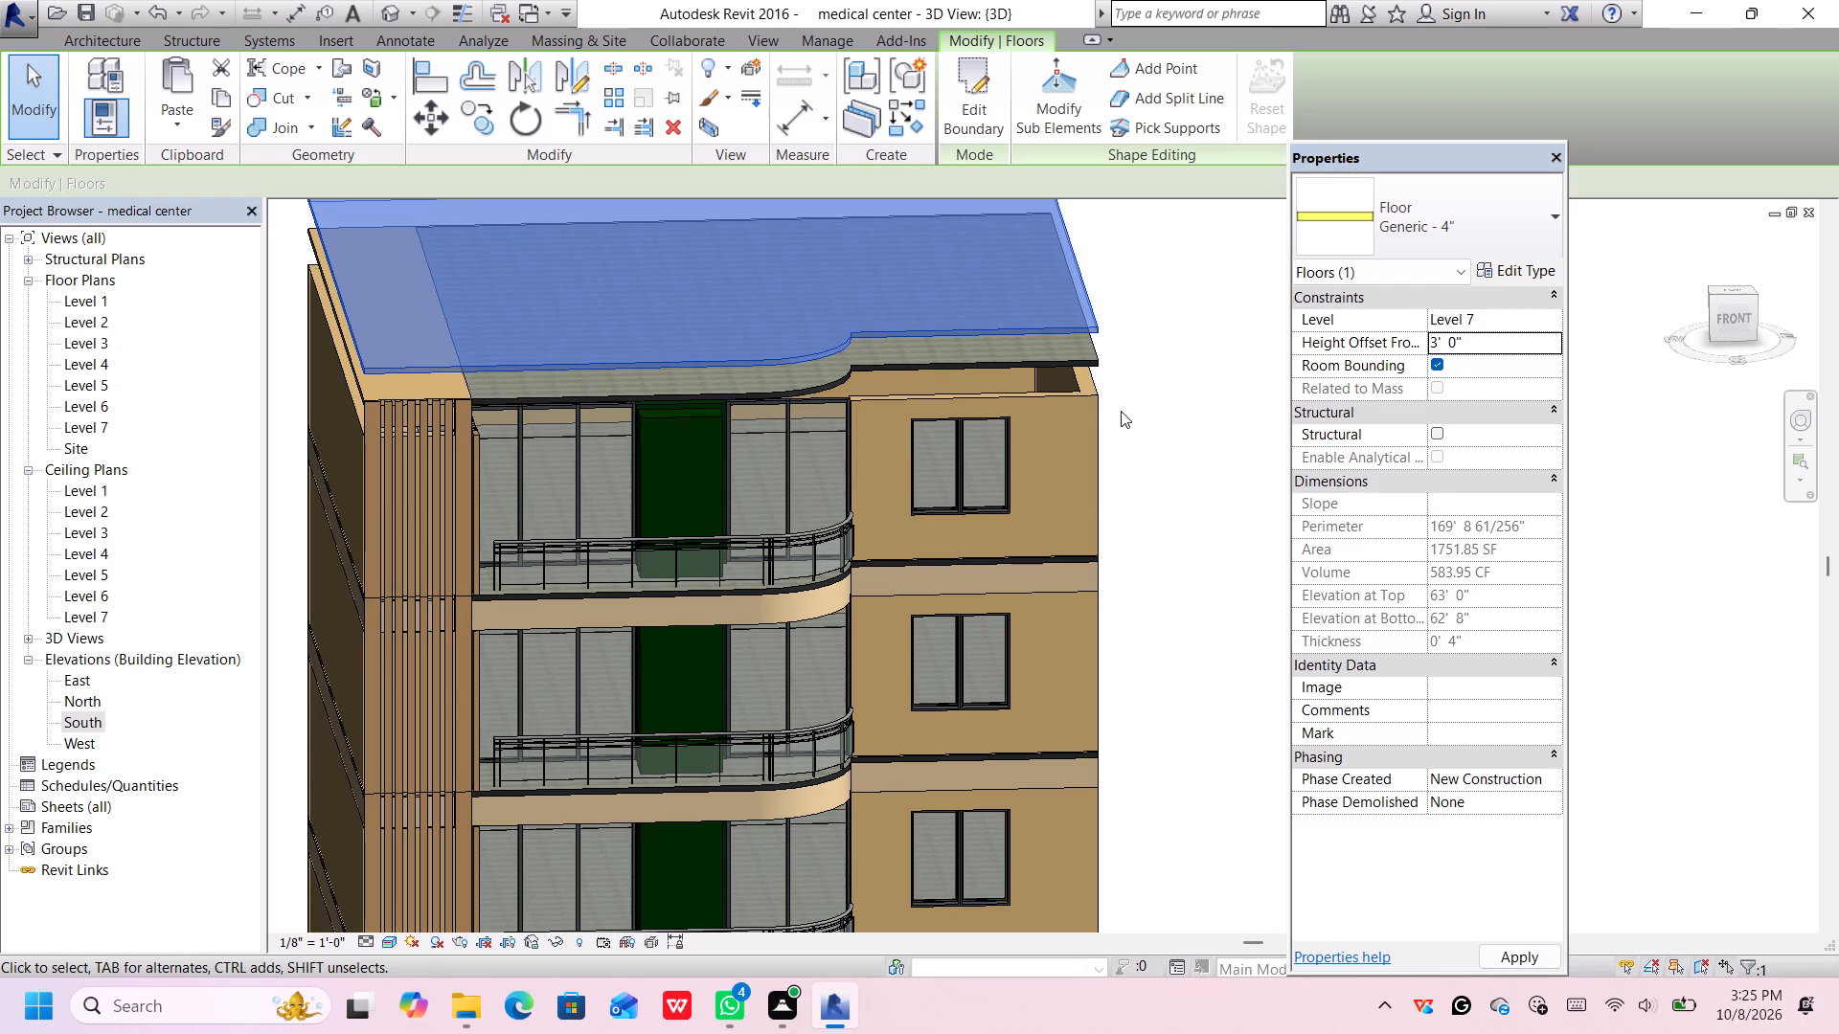
scroll(1162, 386, "up", 1)
scroll(1161, 386, "down", 3)
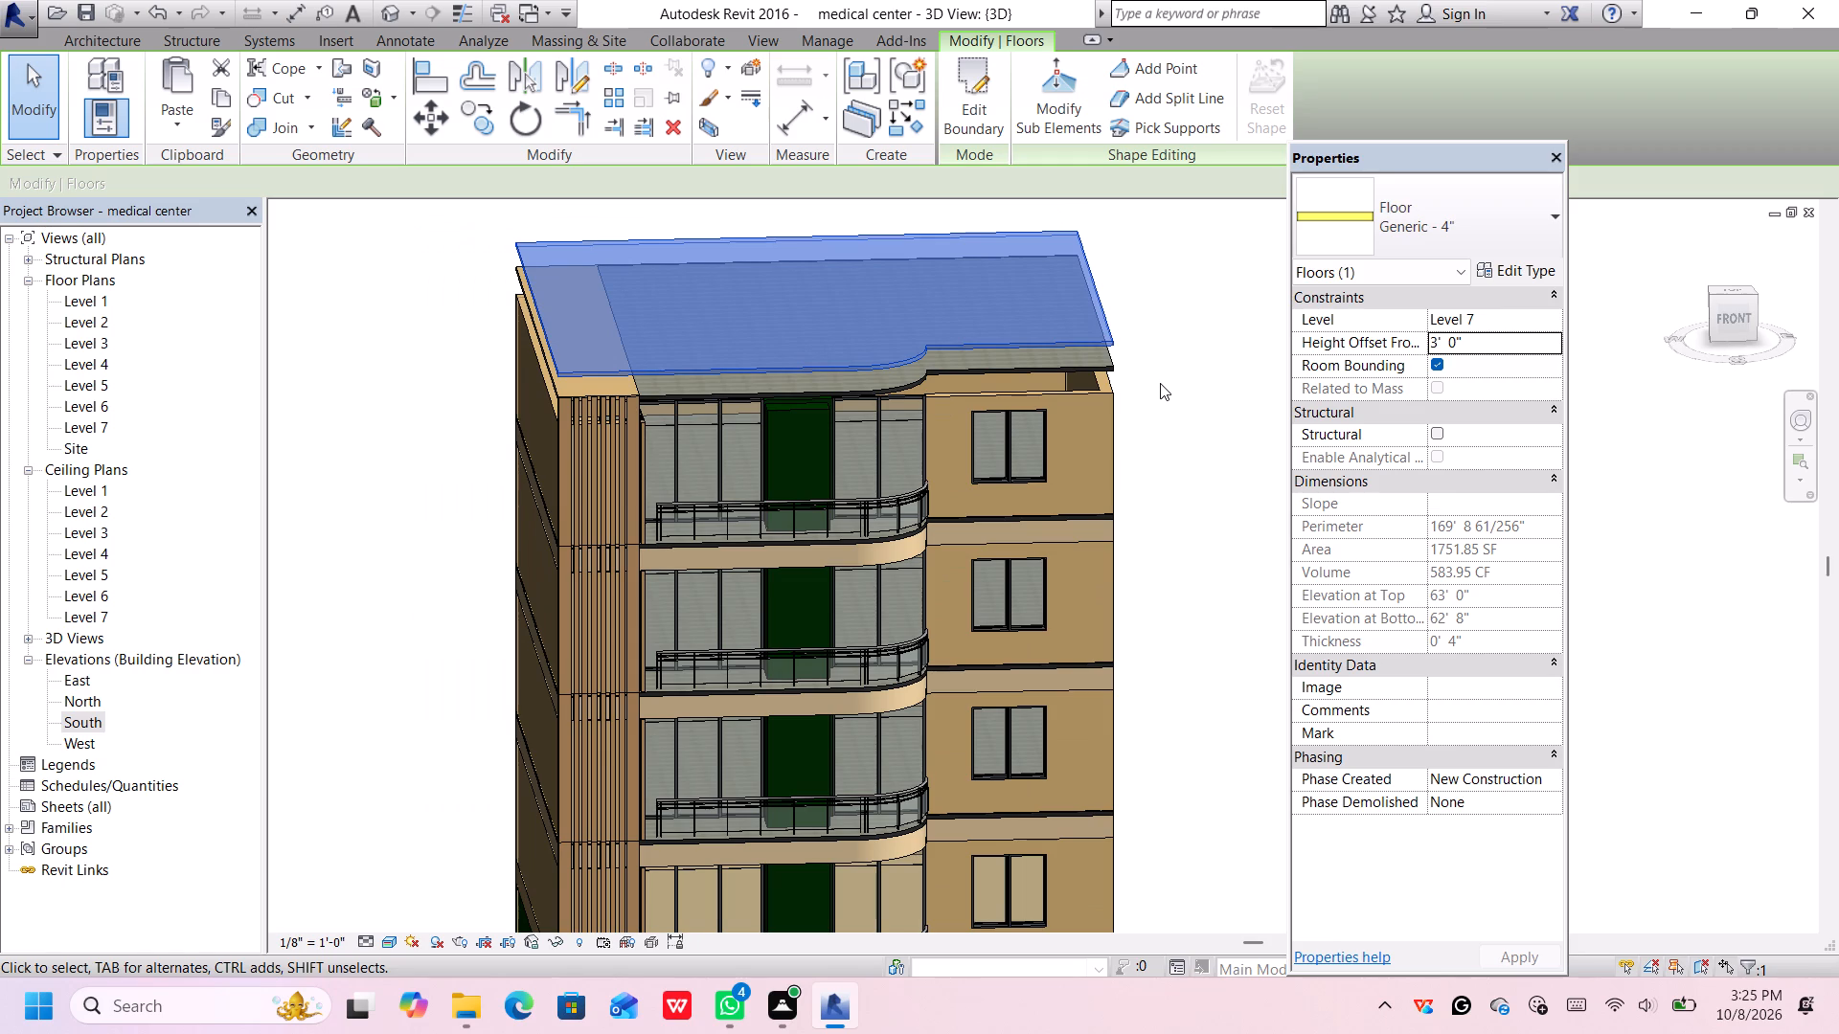
Change the type of the top Generic - 4" floor on Level 7 to wall design 2.
scroll(1154, 389, "down", 2)
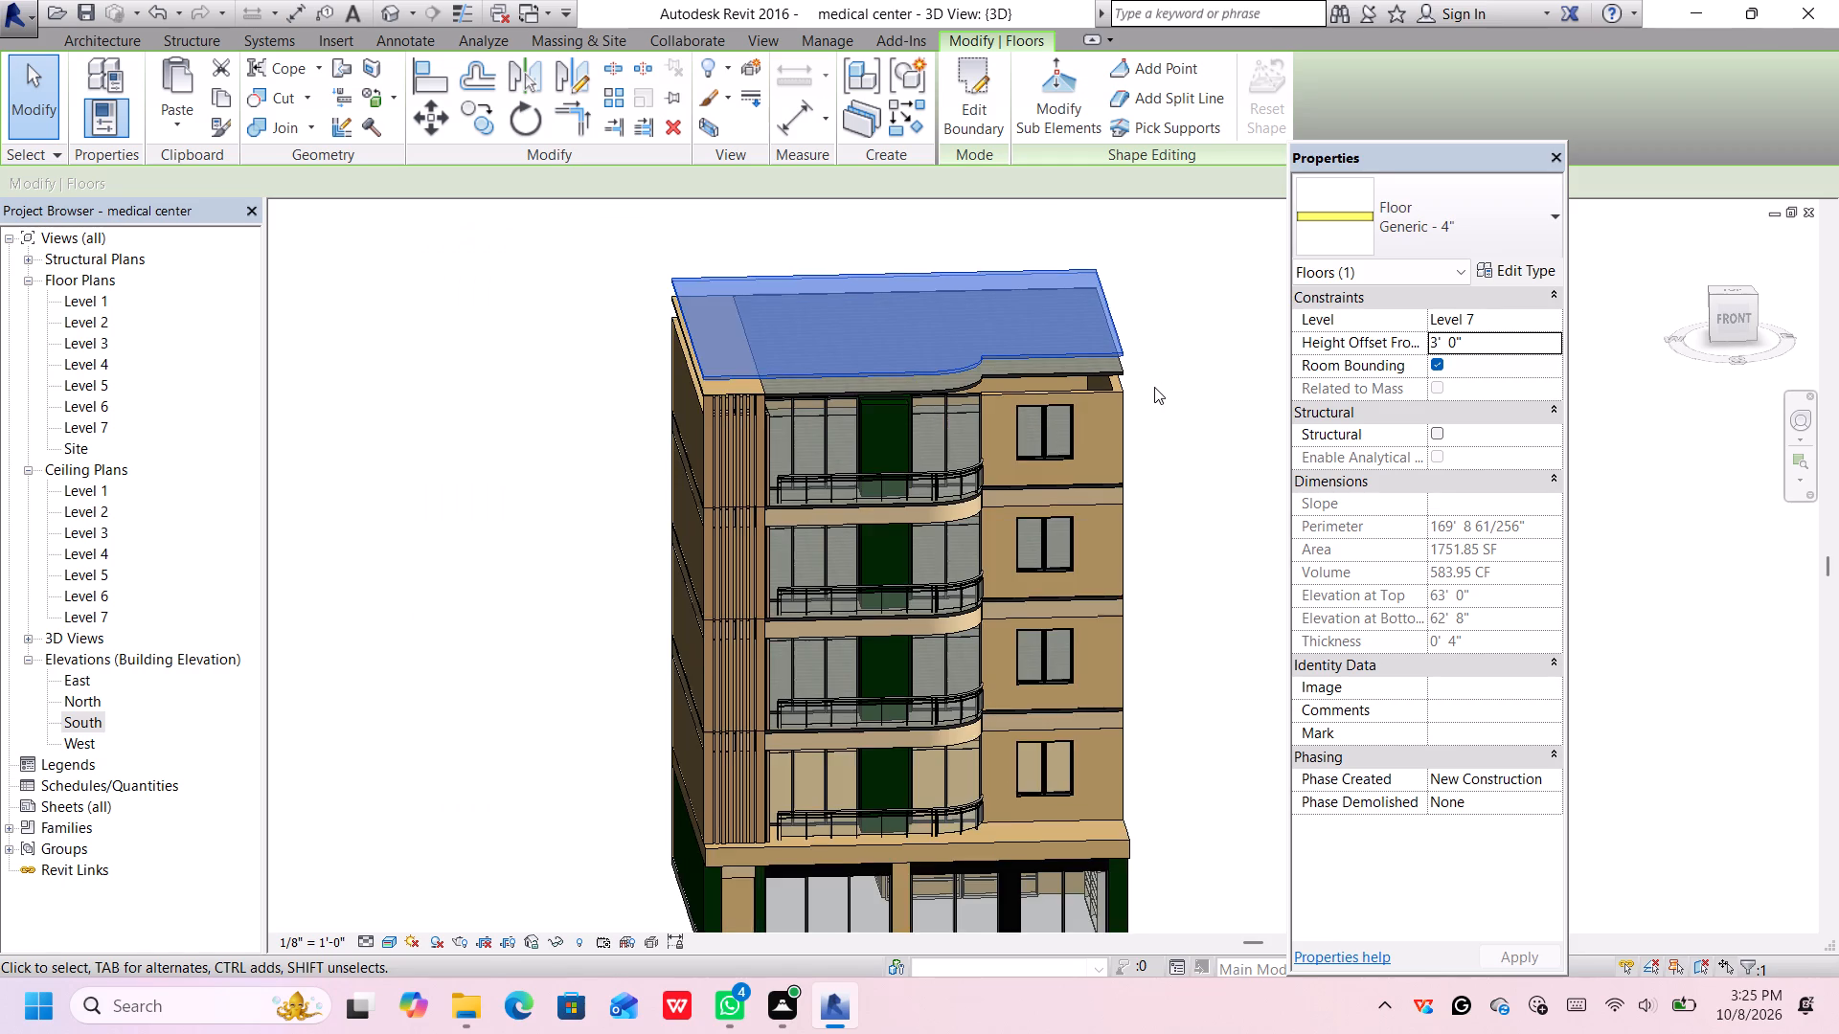
middle_click_drag(1152, 385, 1137, 337)
scroll(1259, 271, "up", 1)
left_click(1364, 236)
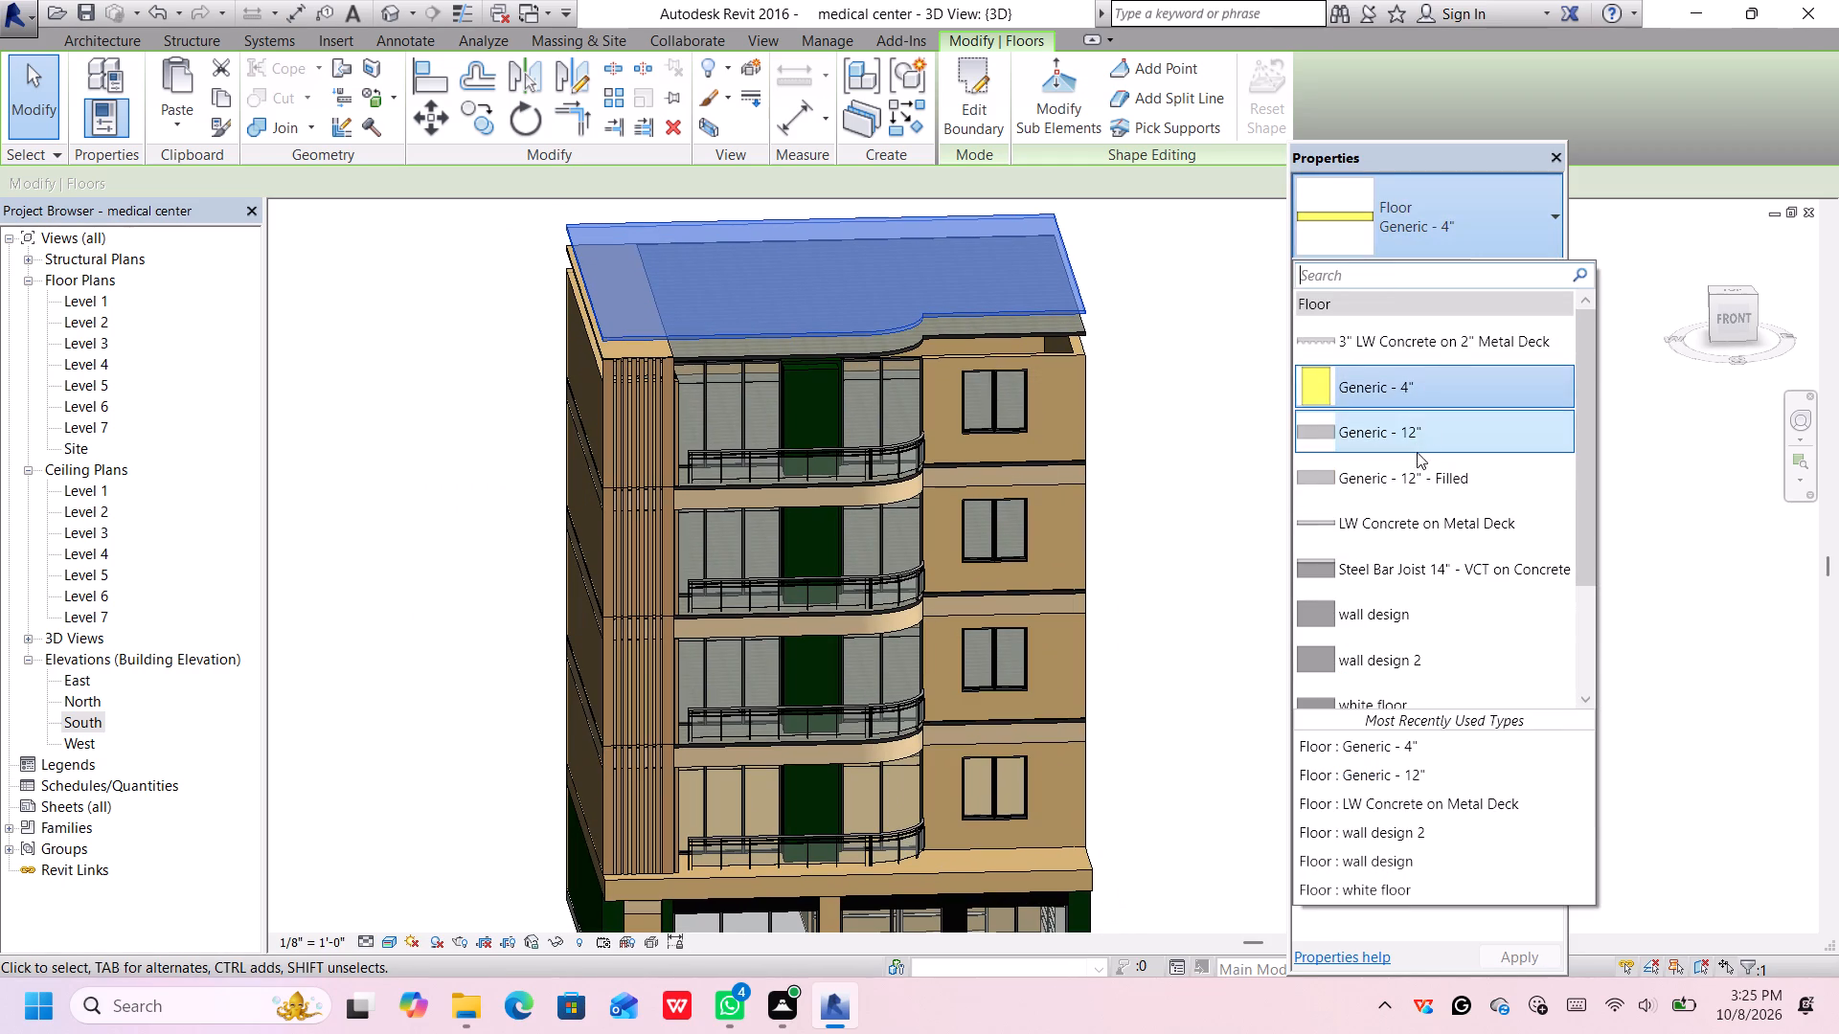
scroll(1417, 463, "down", 2)
scroll(1419, 512, "up", 1)
scroll(1419, 512, "down", 1)
scroll(1419, 511, "up", 3)
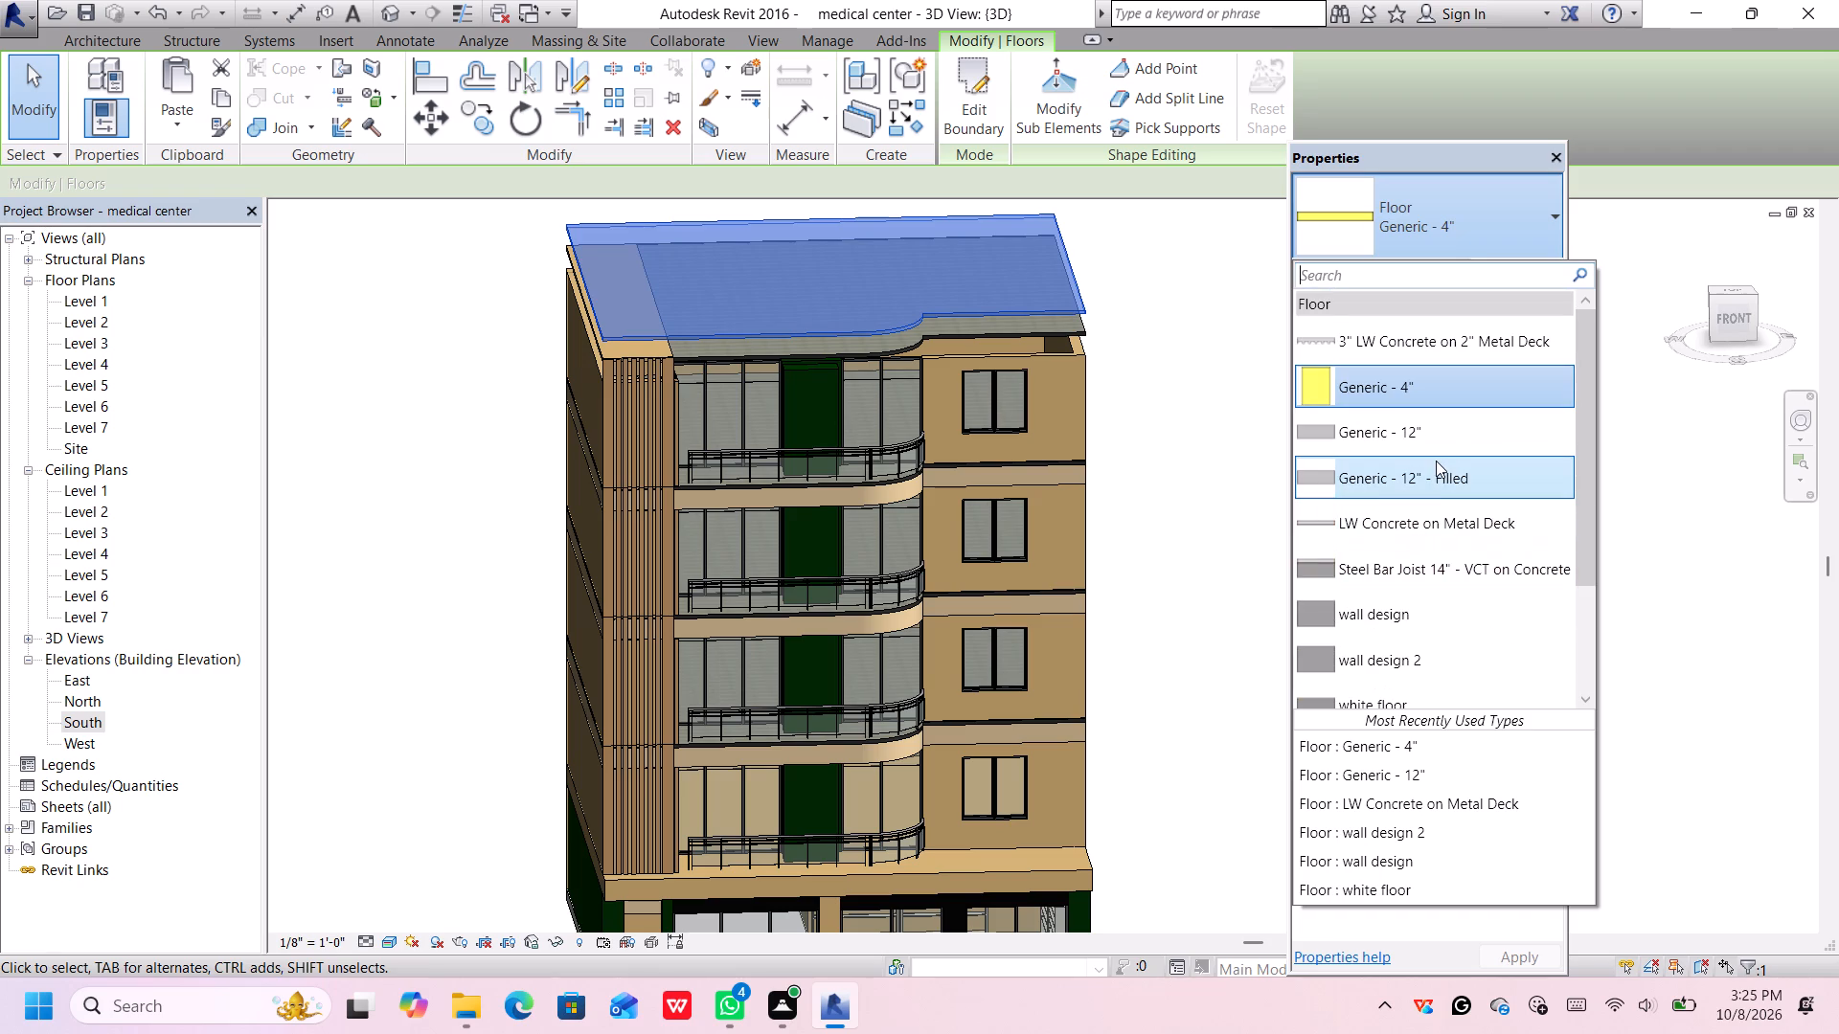
scroll(1432, 481, "down", 1)
left_click(1423, 605)
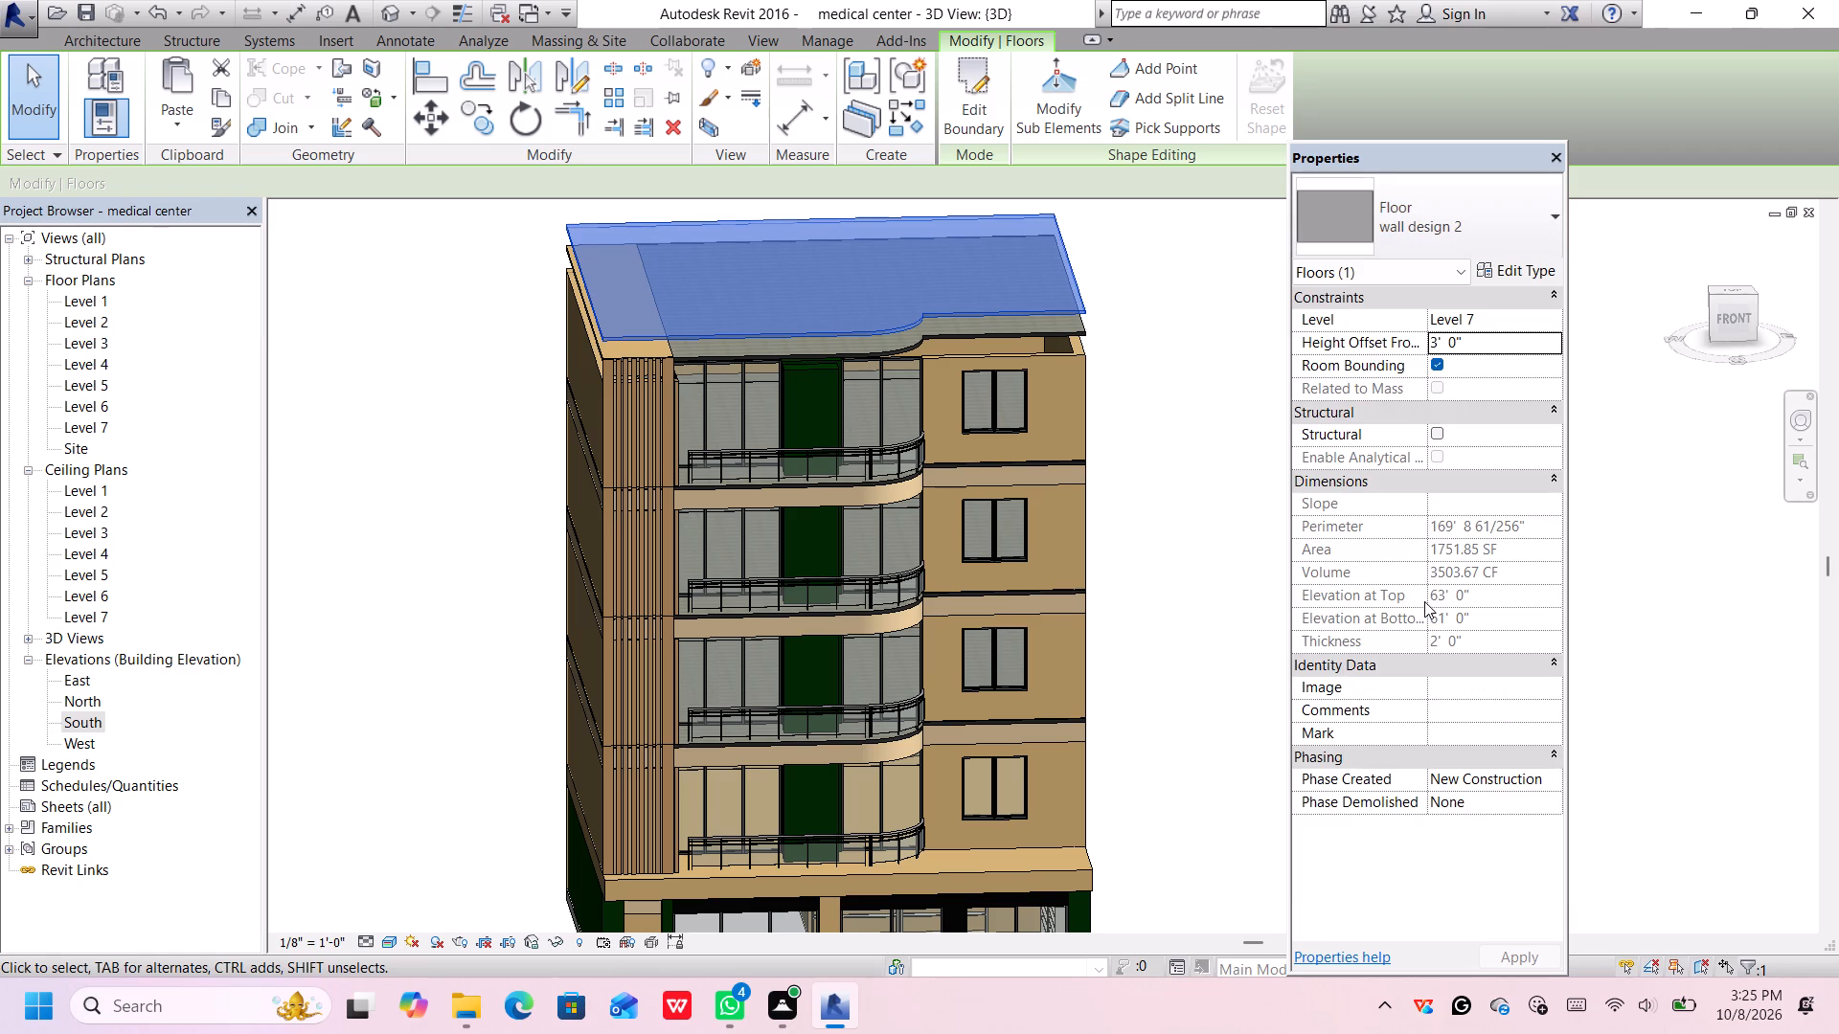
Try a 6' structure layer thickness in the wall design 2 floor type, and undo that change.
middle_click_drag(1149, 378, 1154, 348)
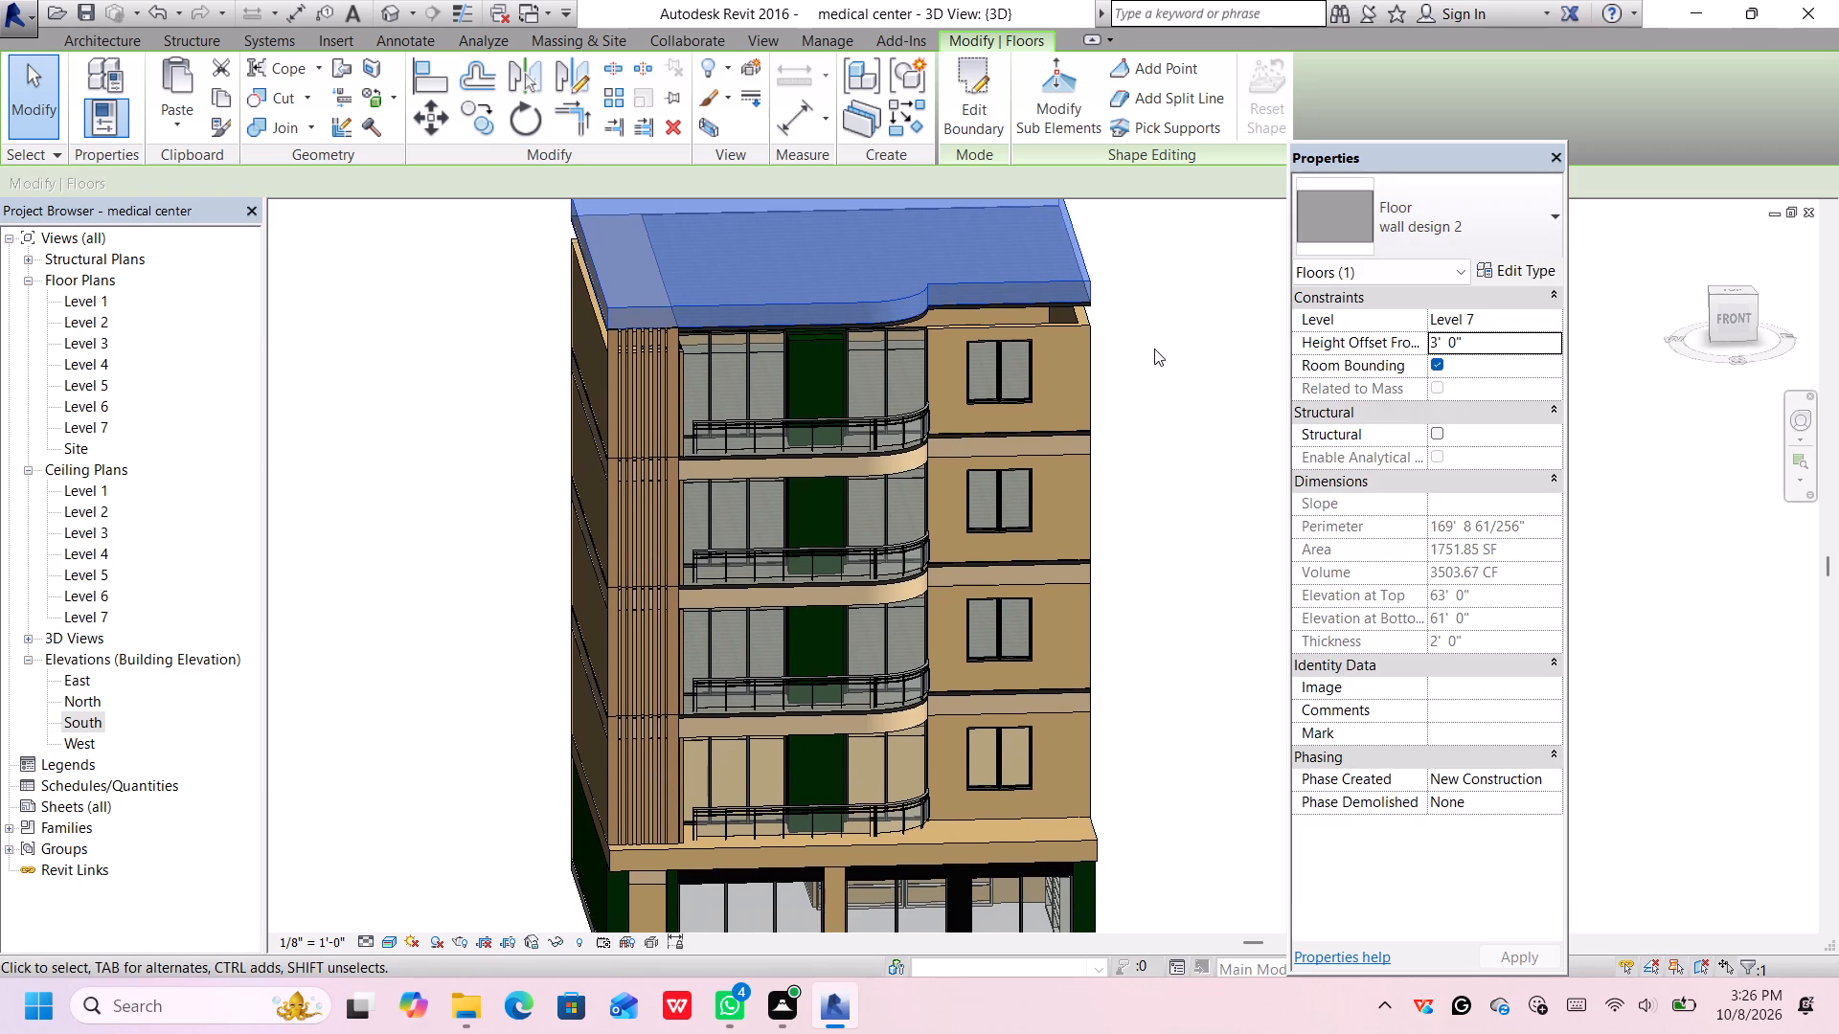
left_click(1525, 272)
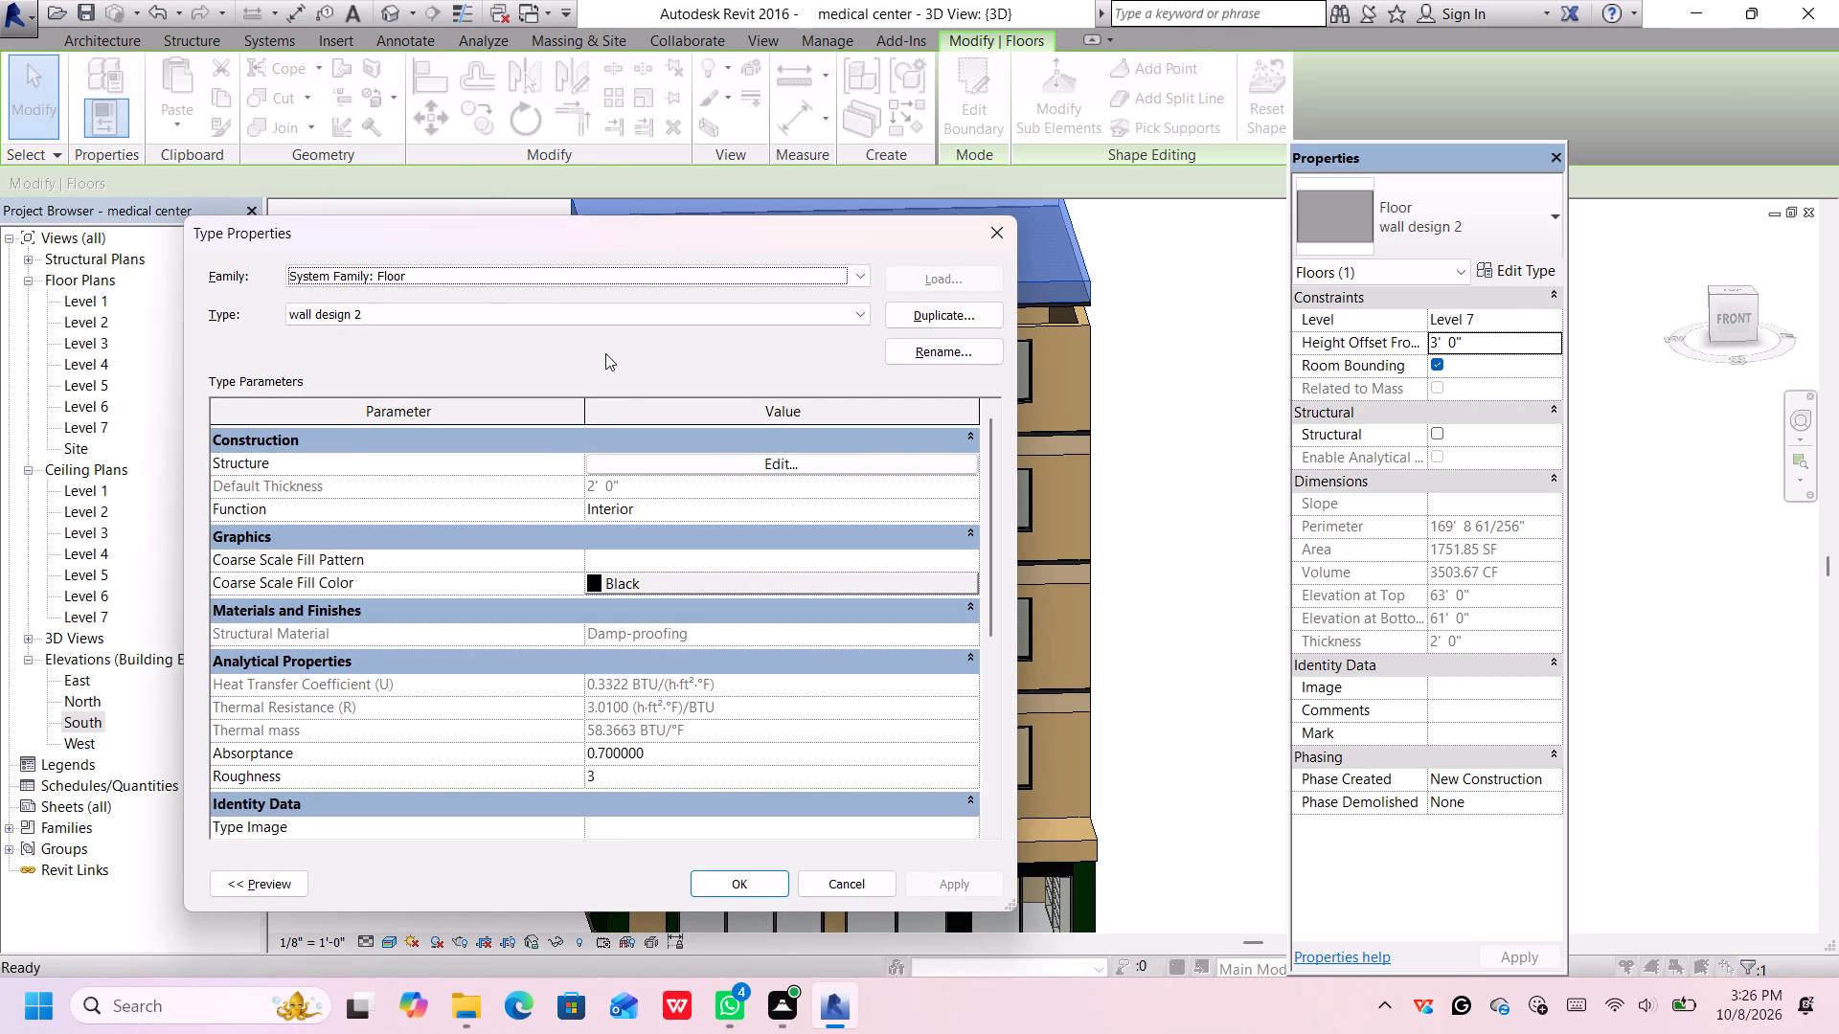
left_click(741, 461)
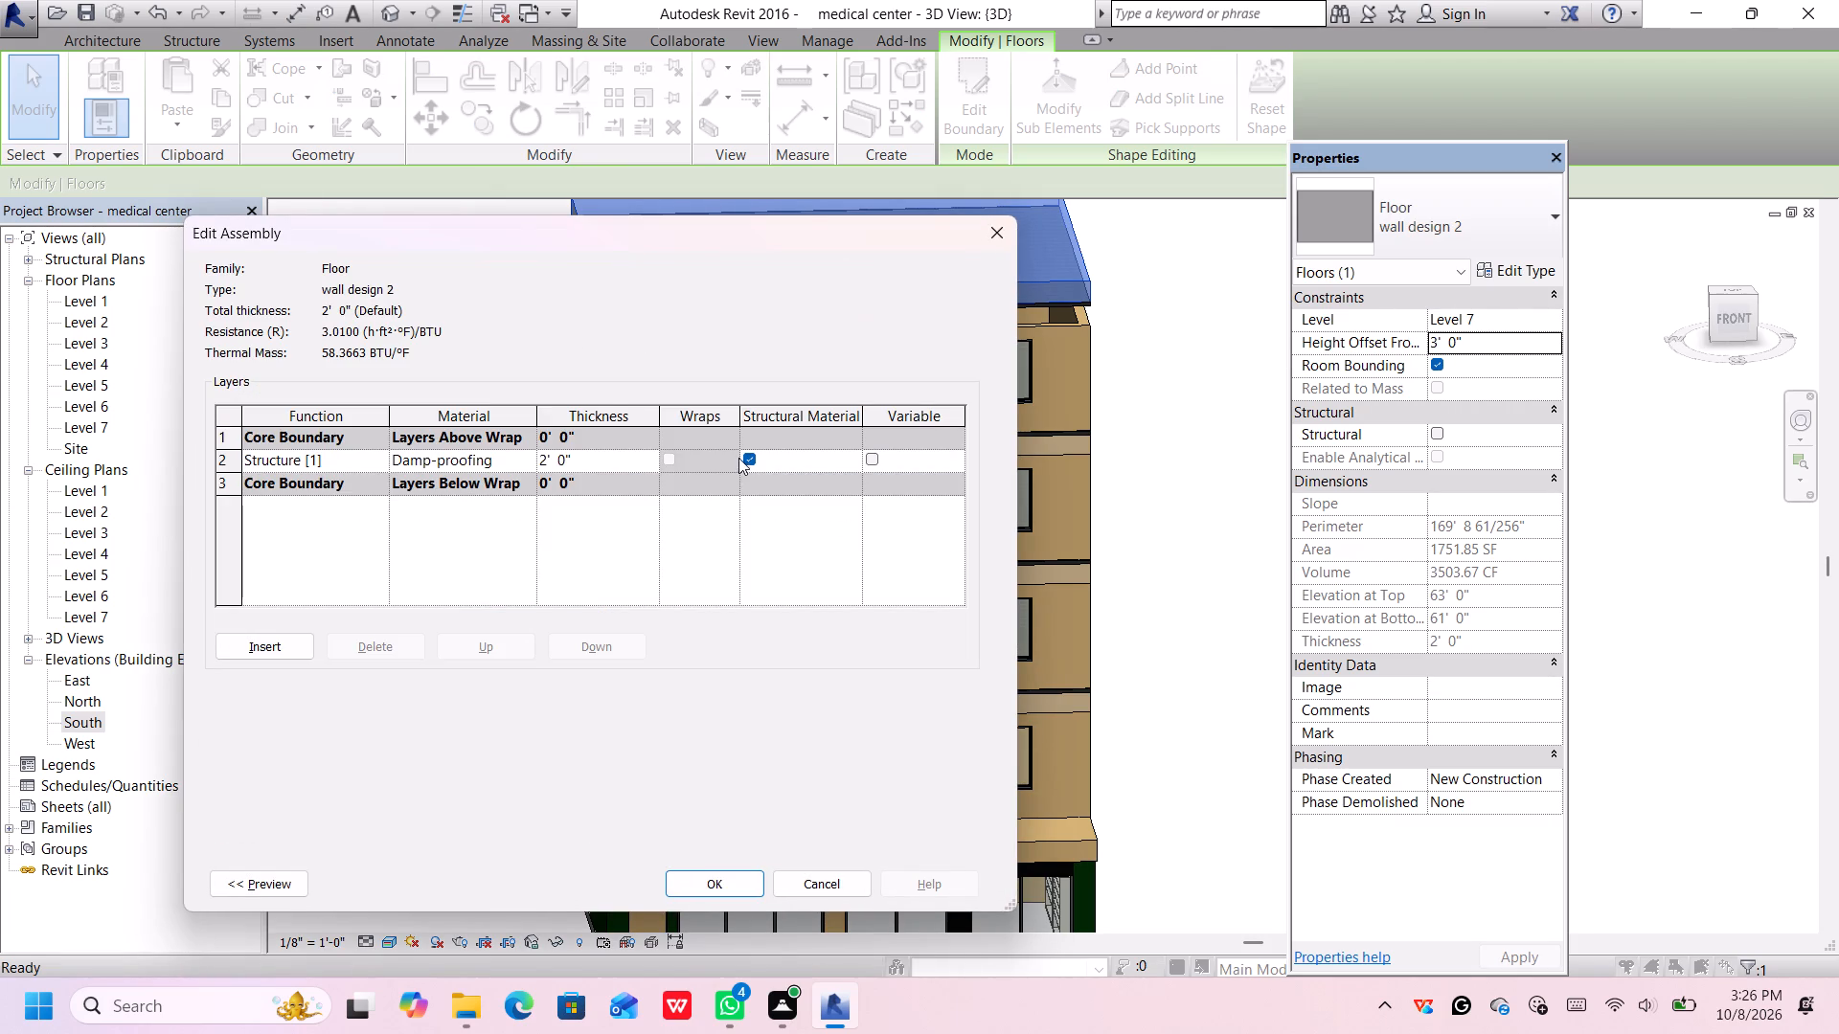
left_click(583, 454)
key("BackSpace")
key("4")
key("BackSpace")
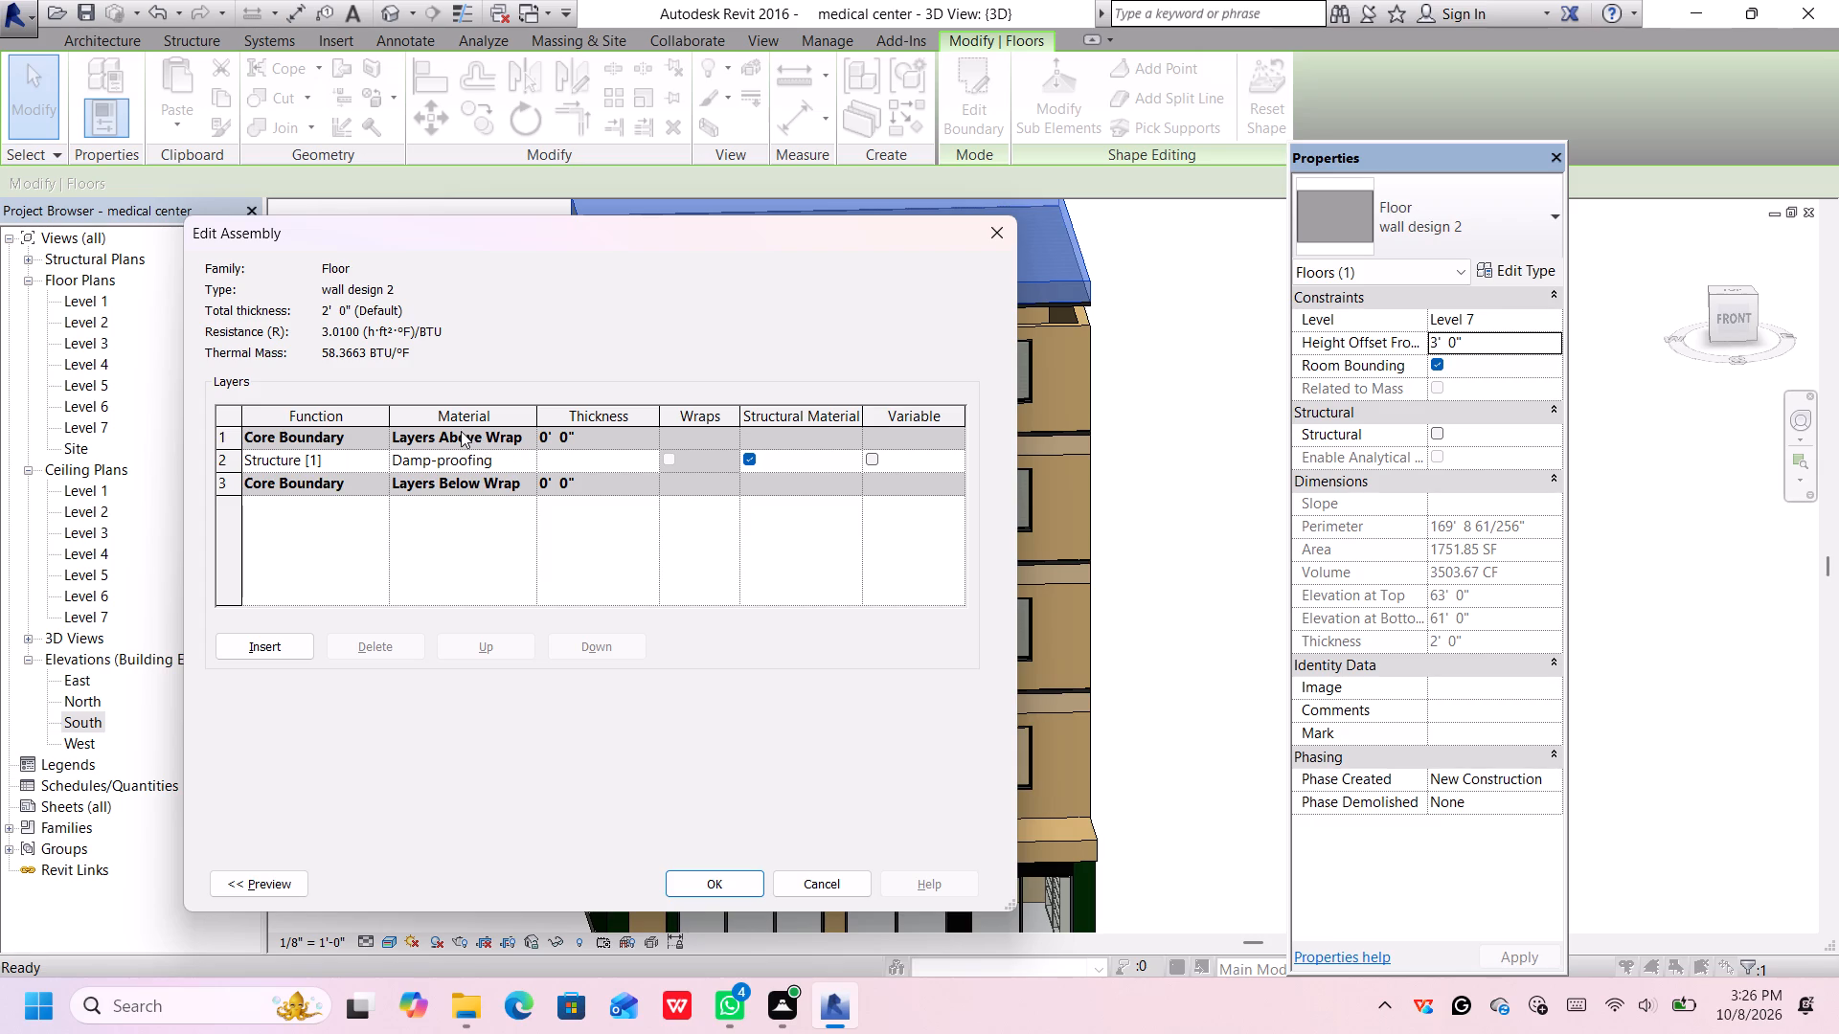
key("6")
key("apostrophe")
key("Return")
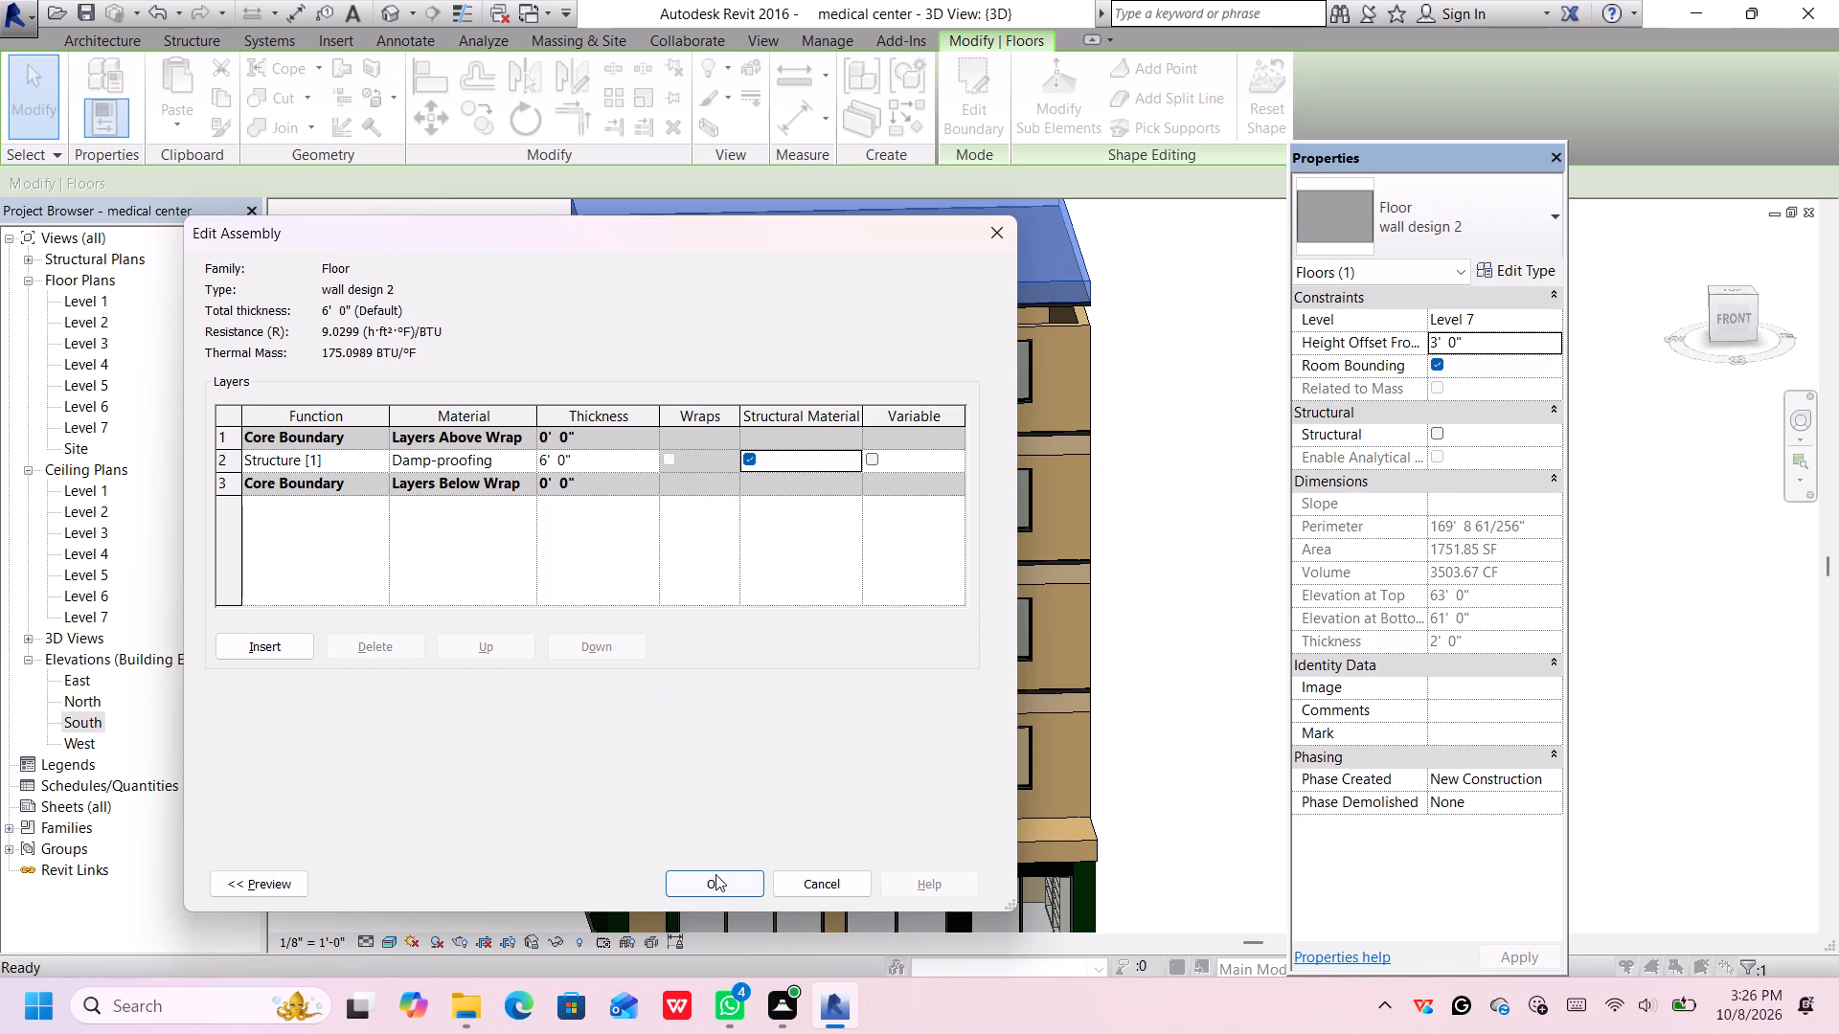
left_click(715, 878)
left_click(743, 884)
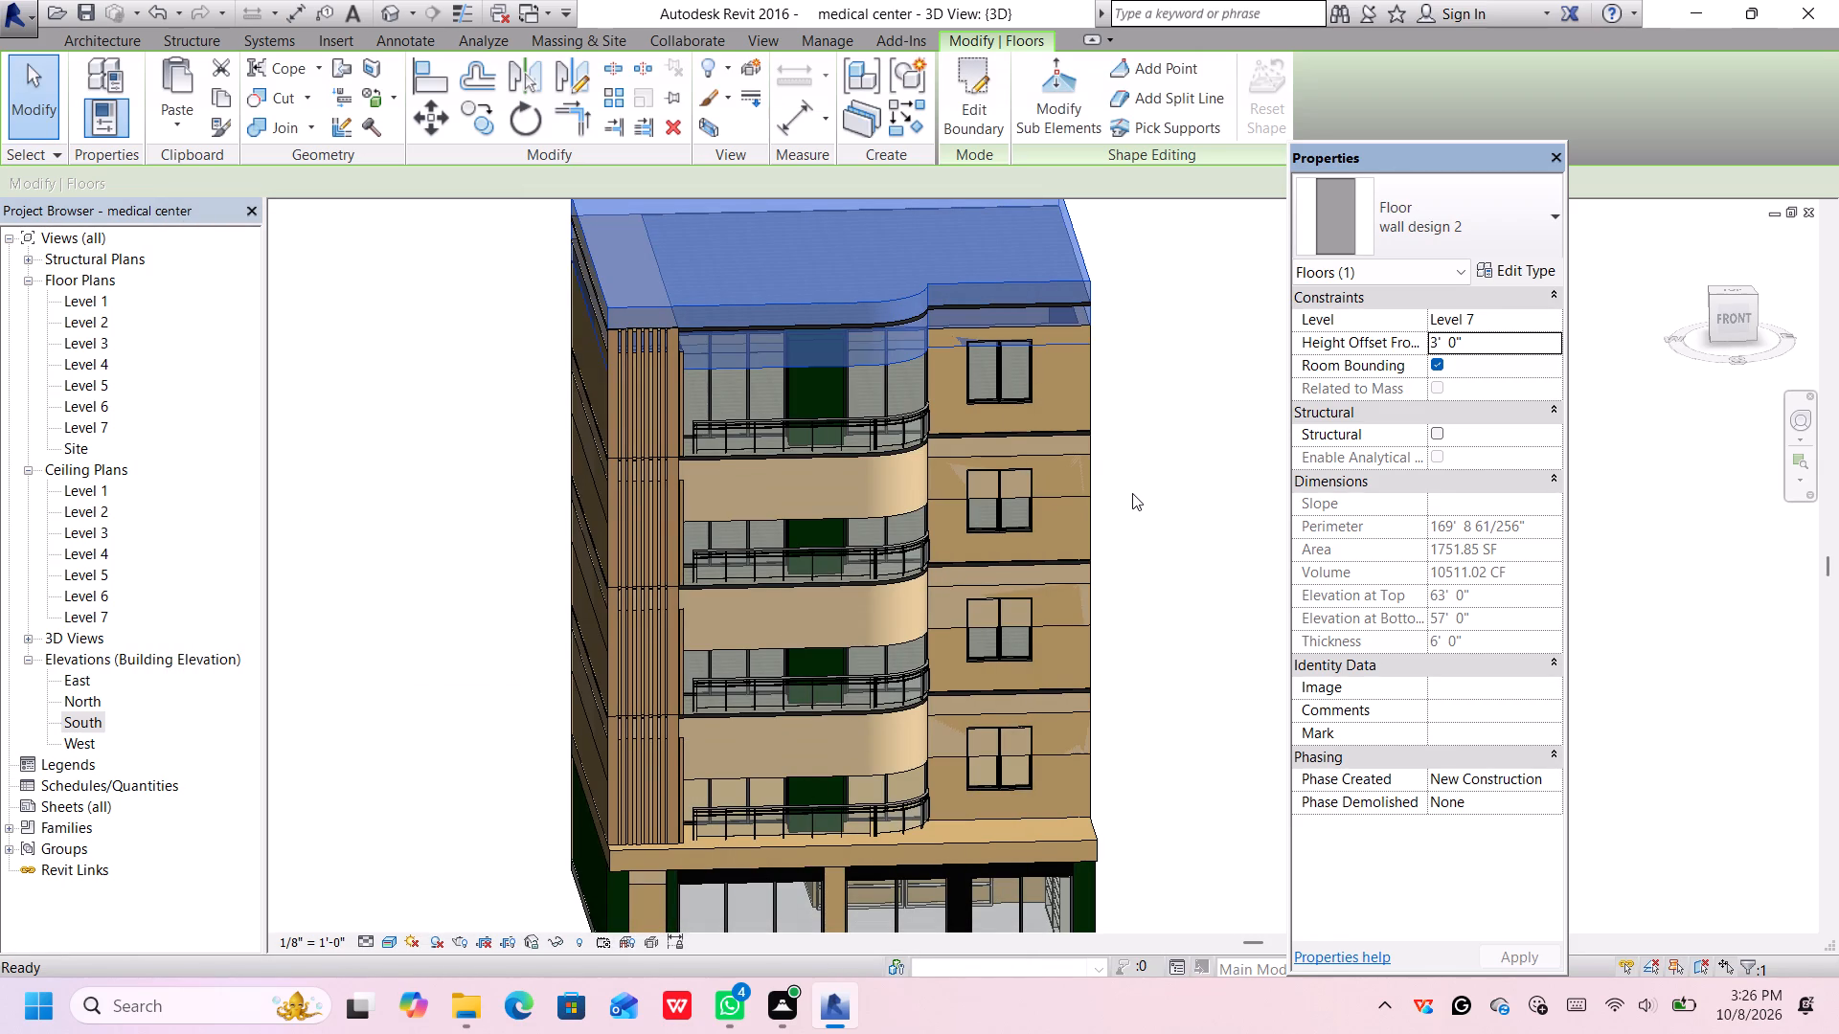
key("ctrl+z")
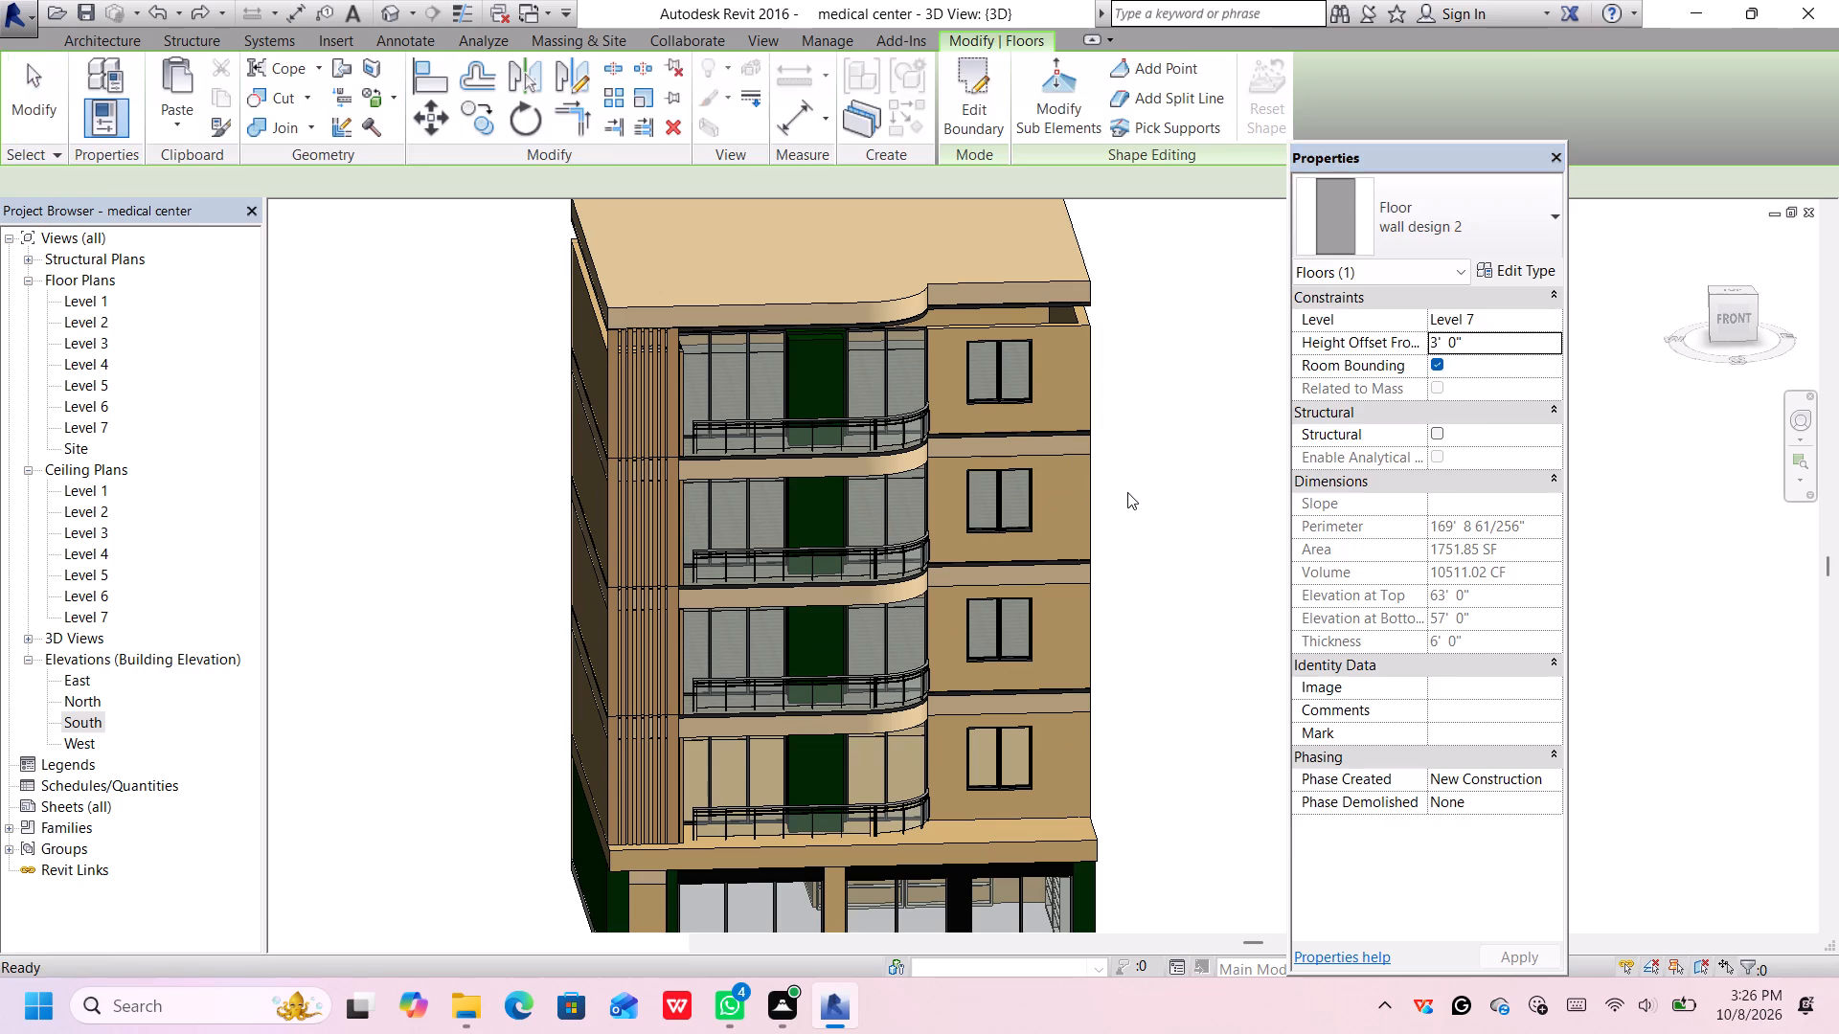
Duplicate the top floor's wall design 2 type under the name wall design 3.
scroll(1136, 488, "down", 1)
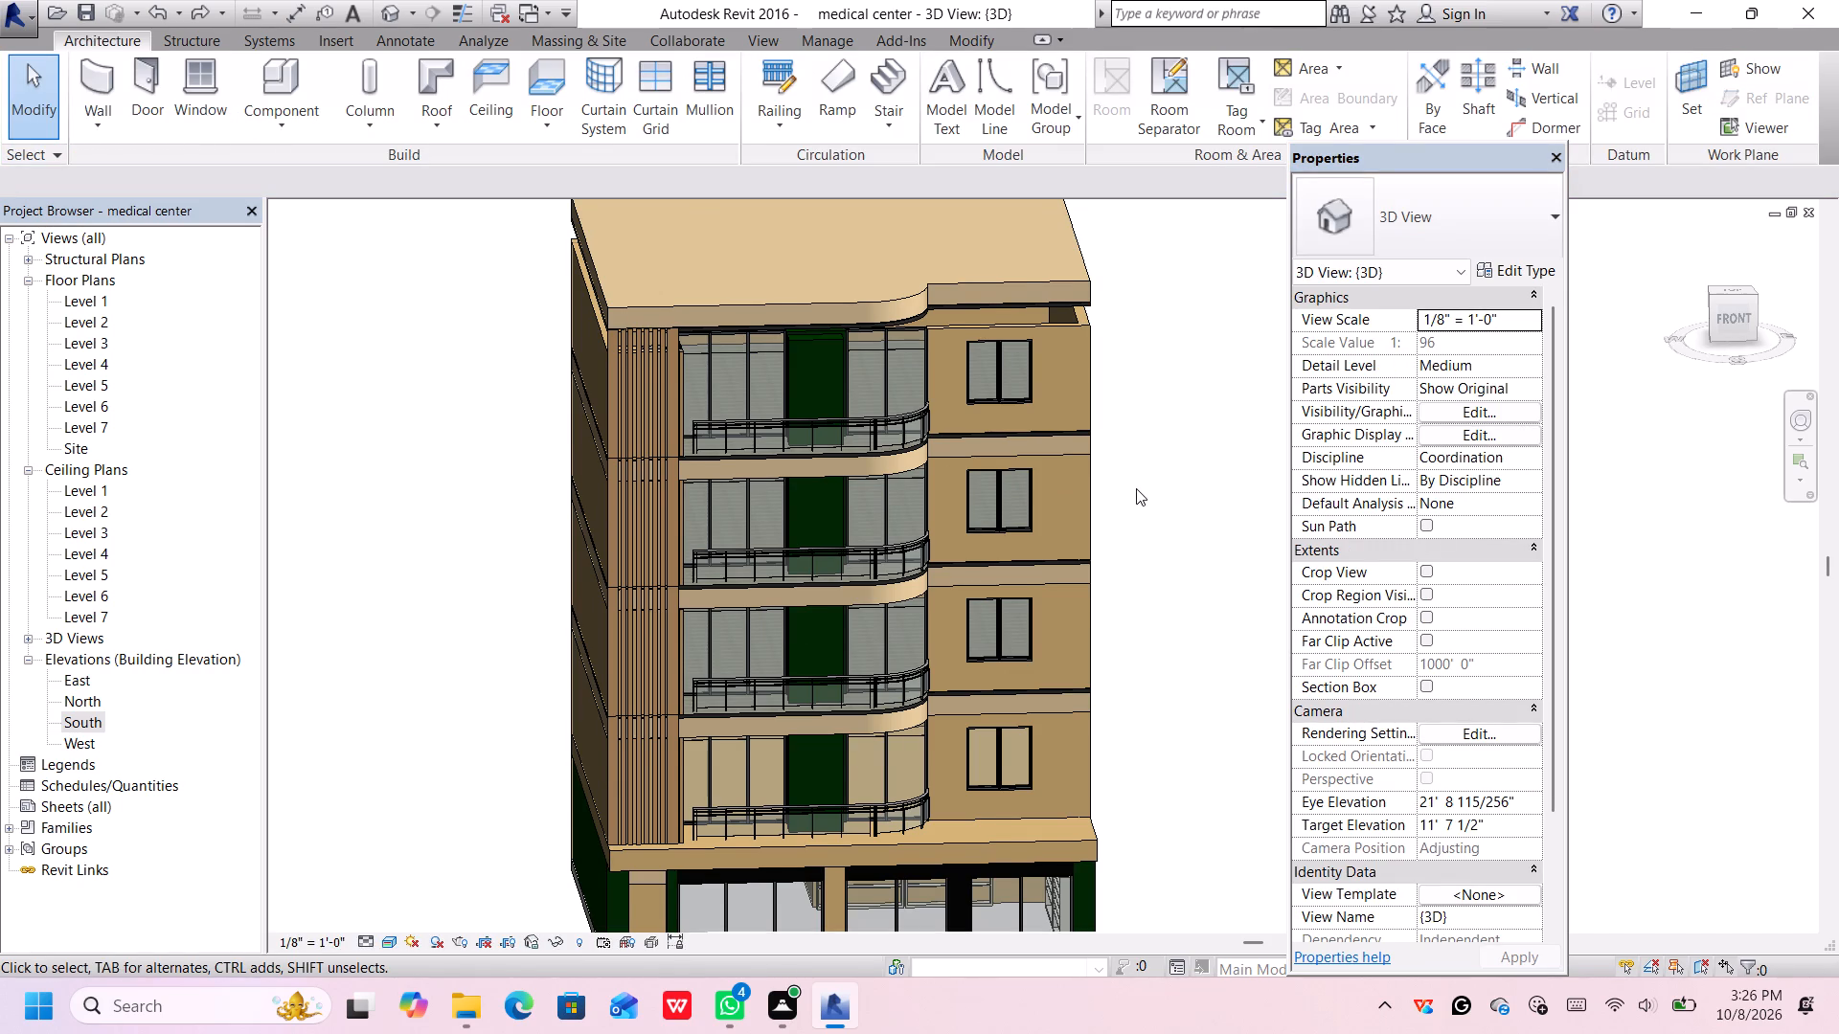
middle_click_drag(1137, 489, 1128, 463)
scroll(1129, 467, "down", 1)
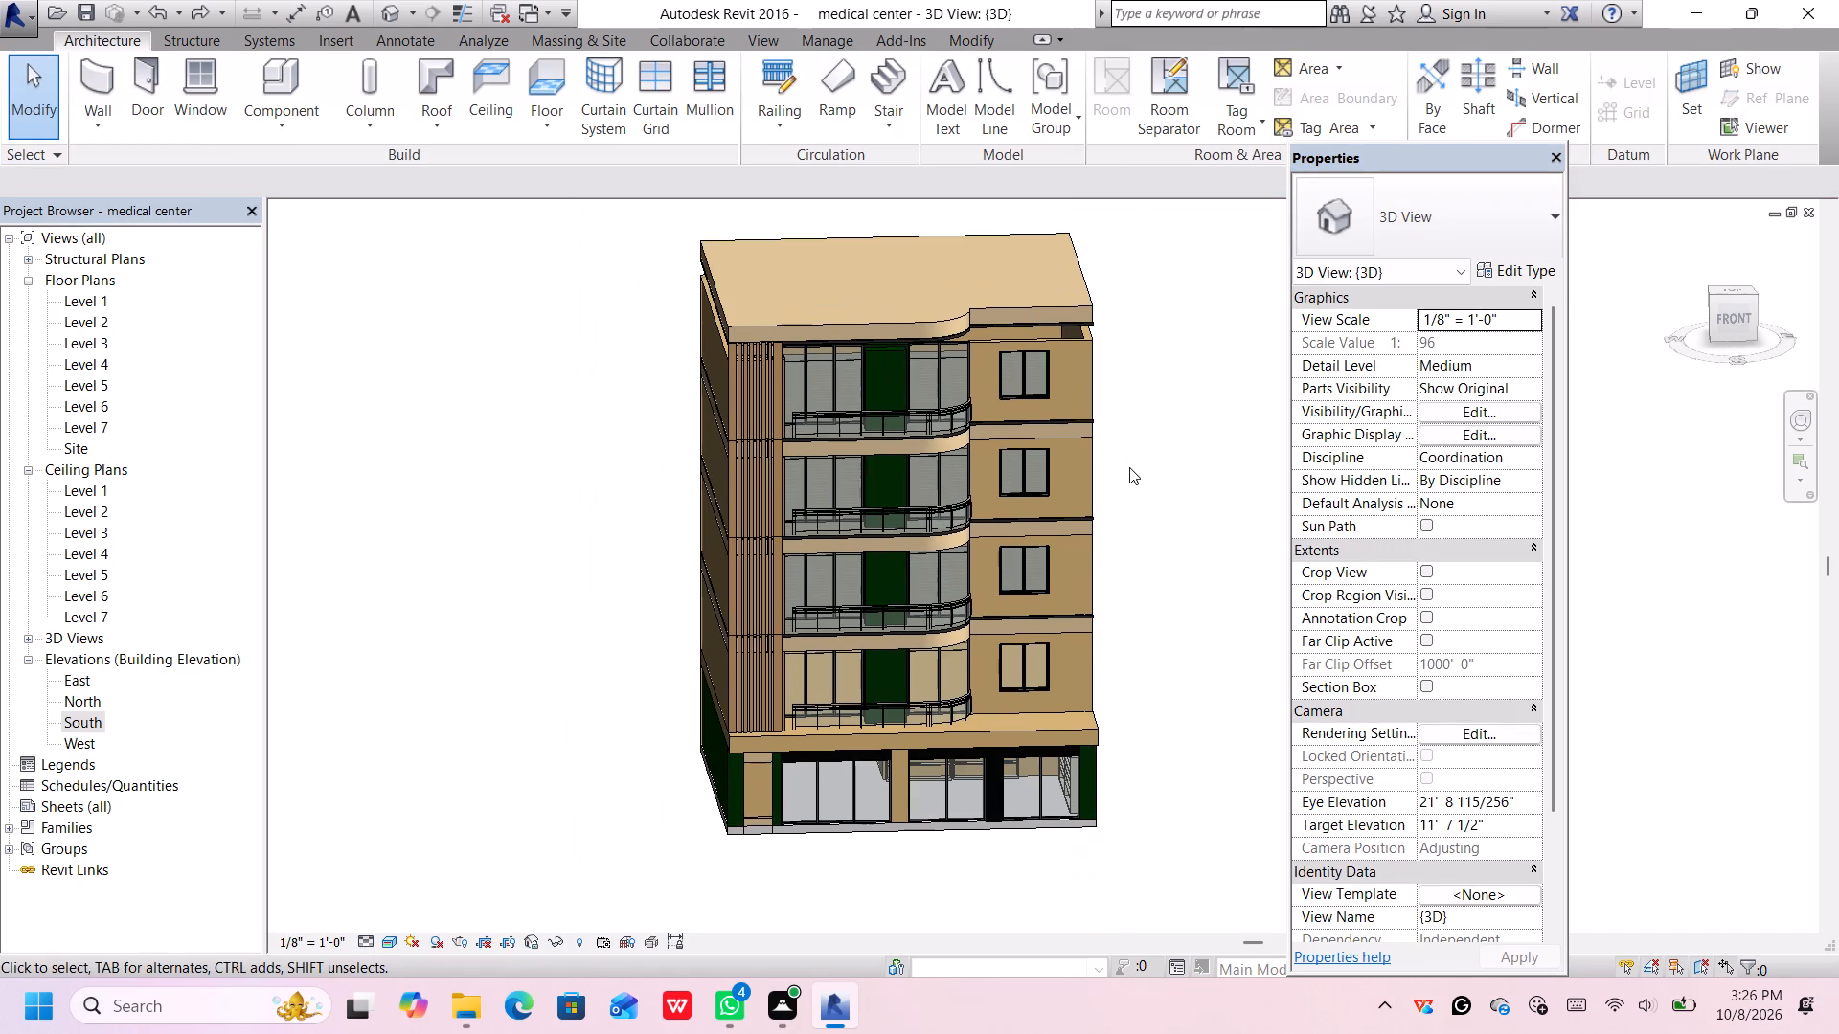
left_click(1058, 311)
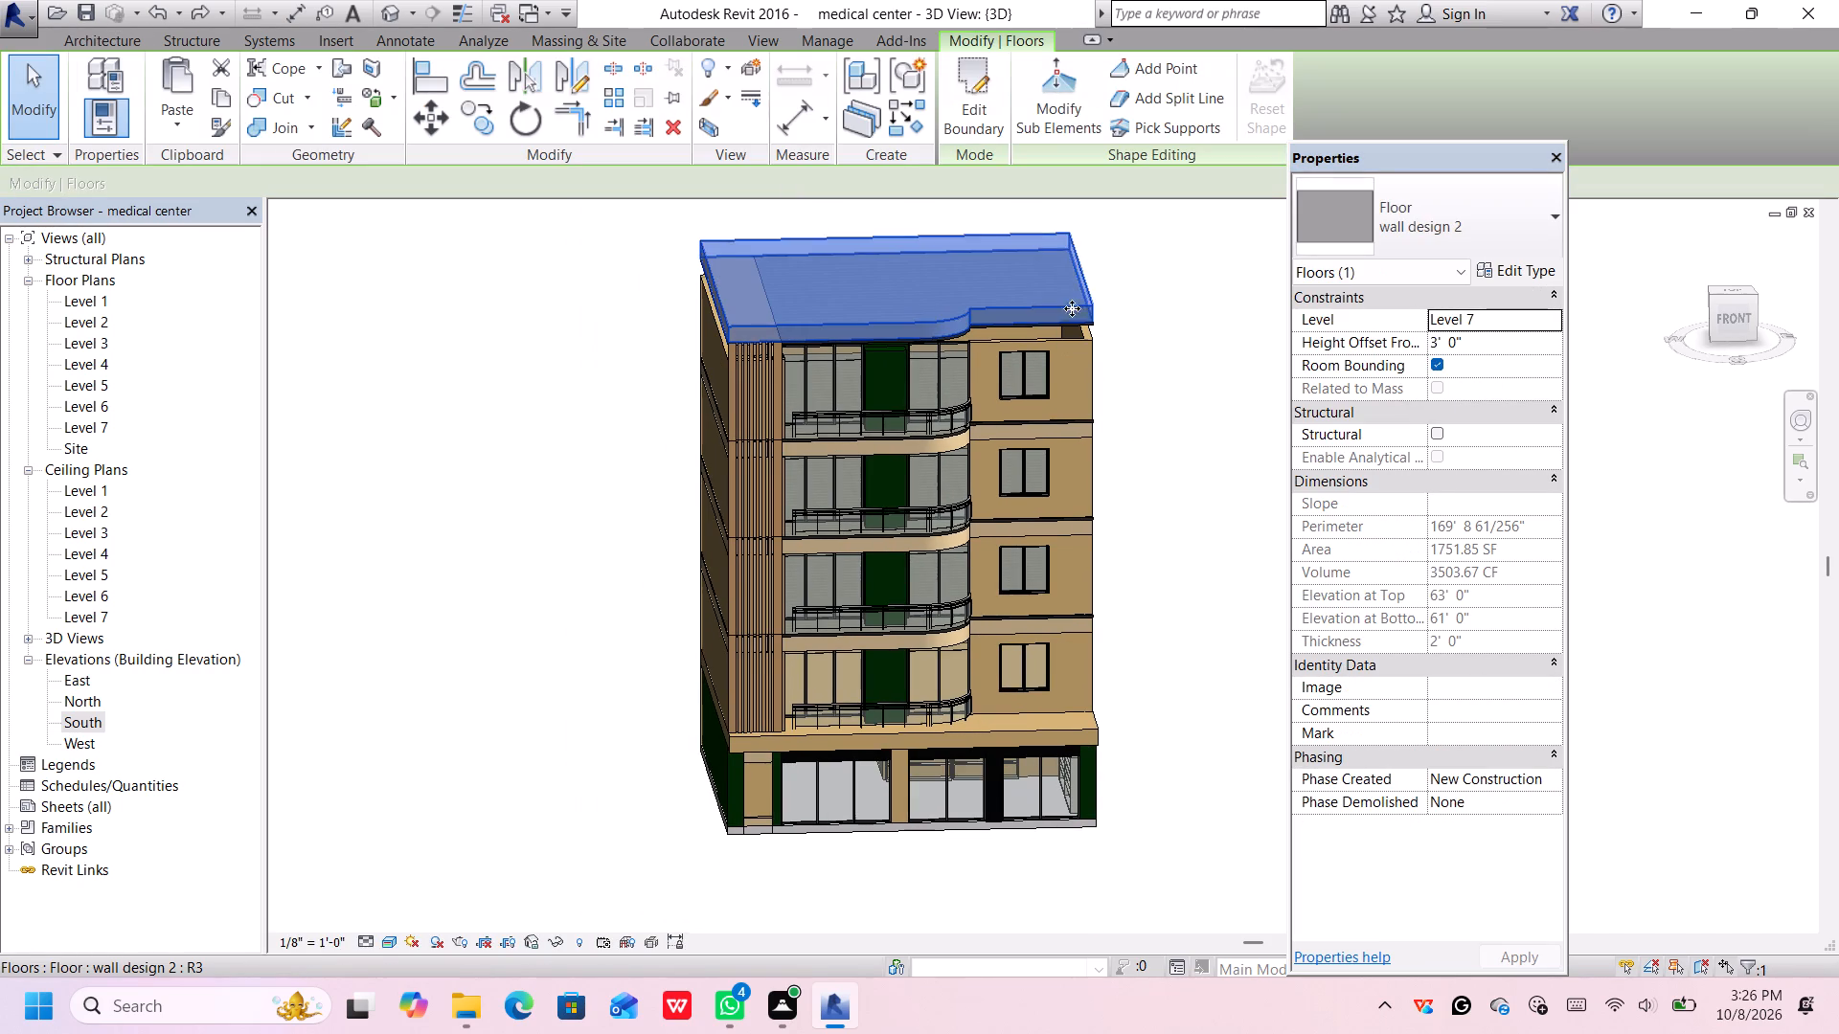
left_click(1452, 223)
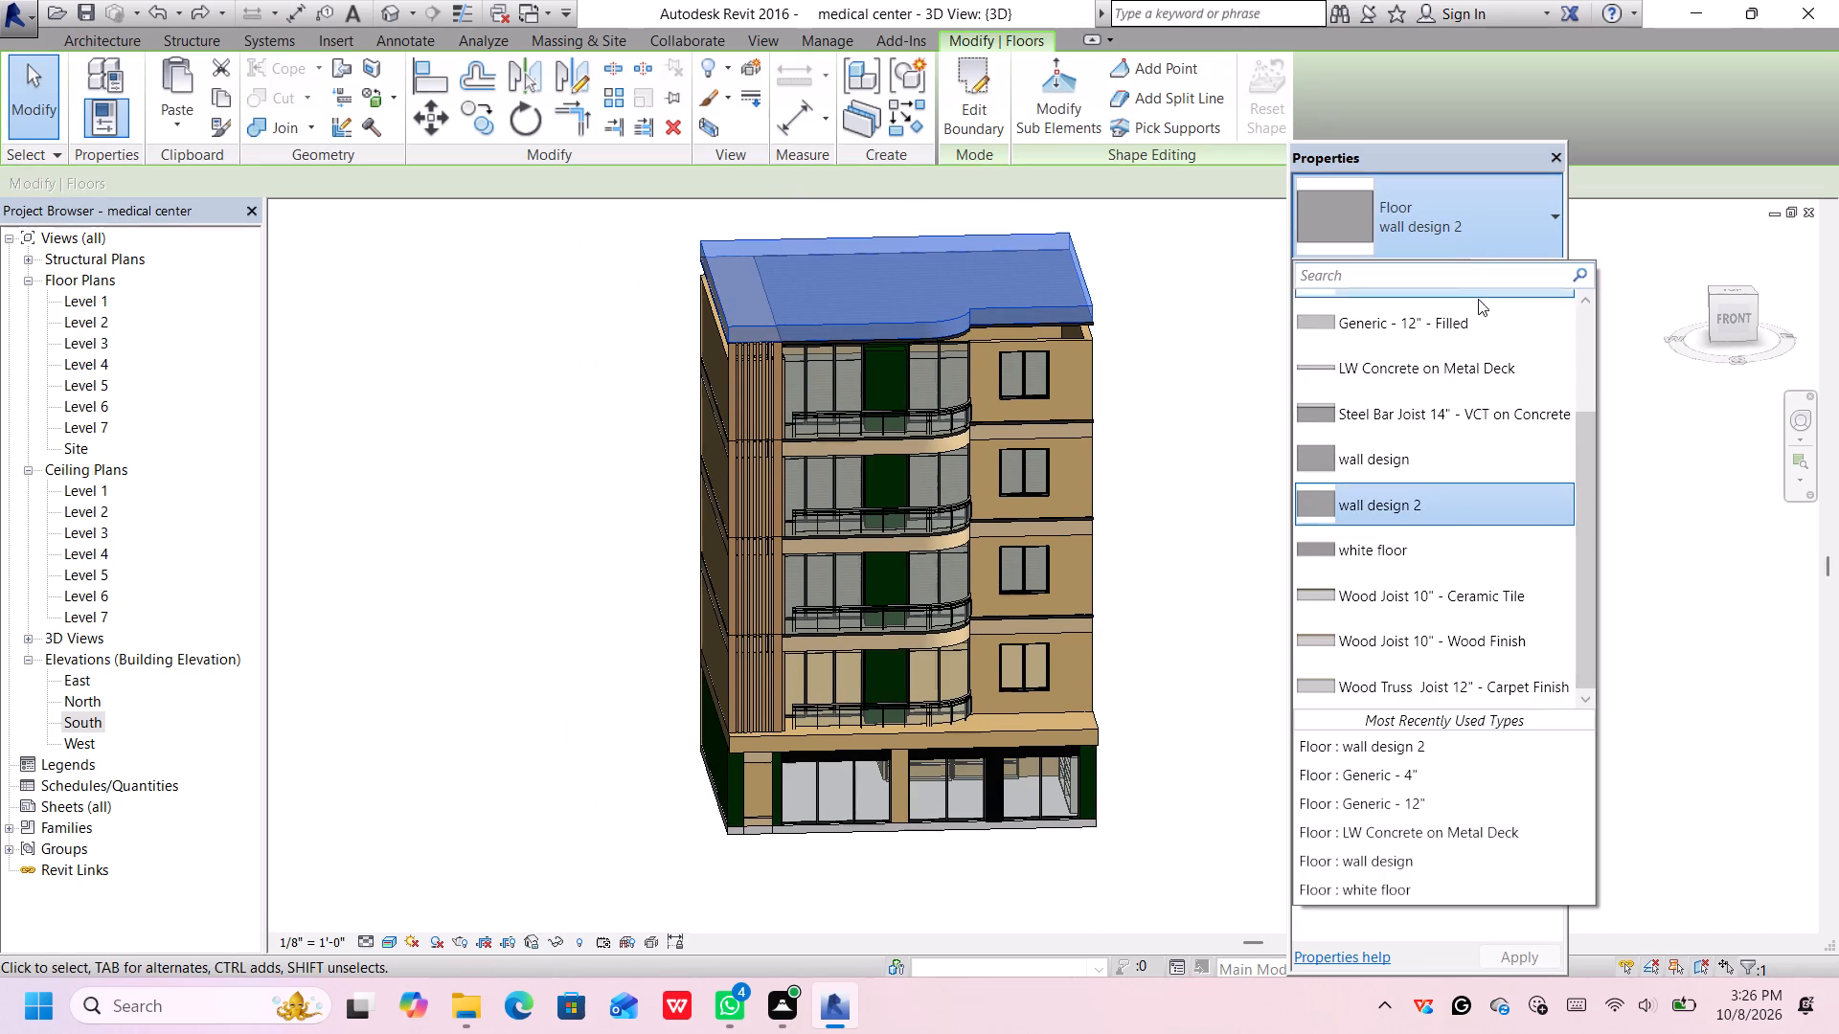
left_click(1417, 506)
left_click(1515, 271)
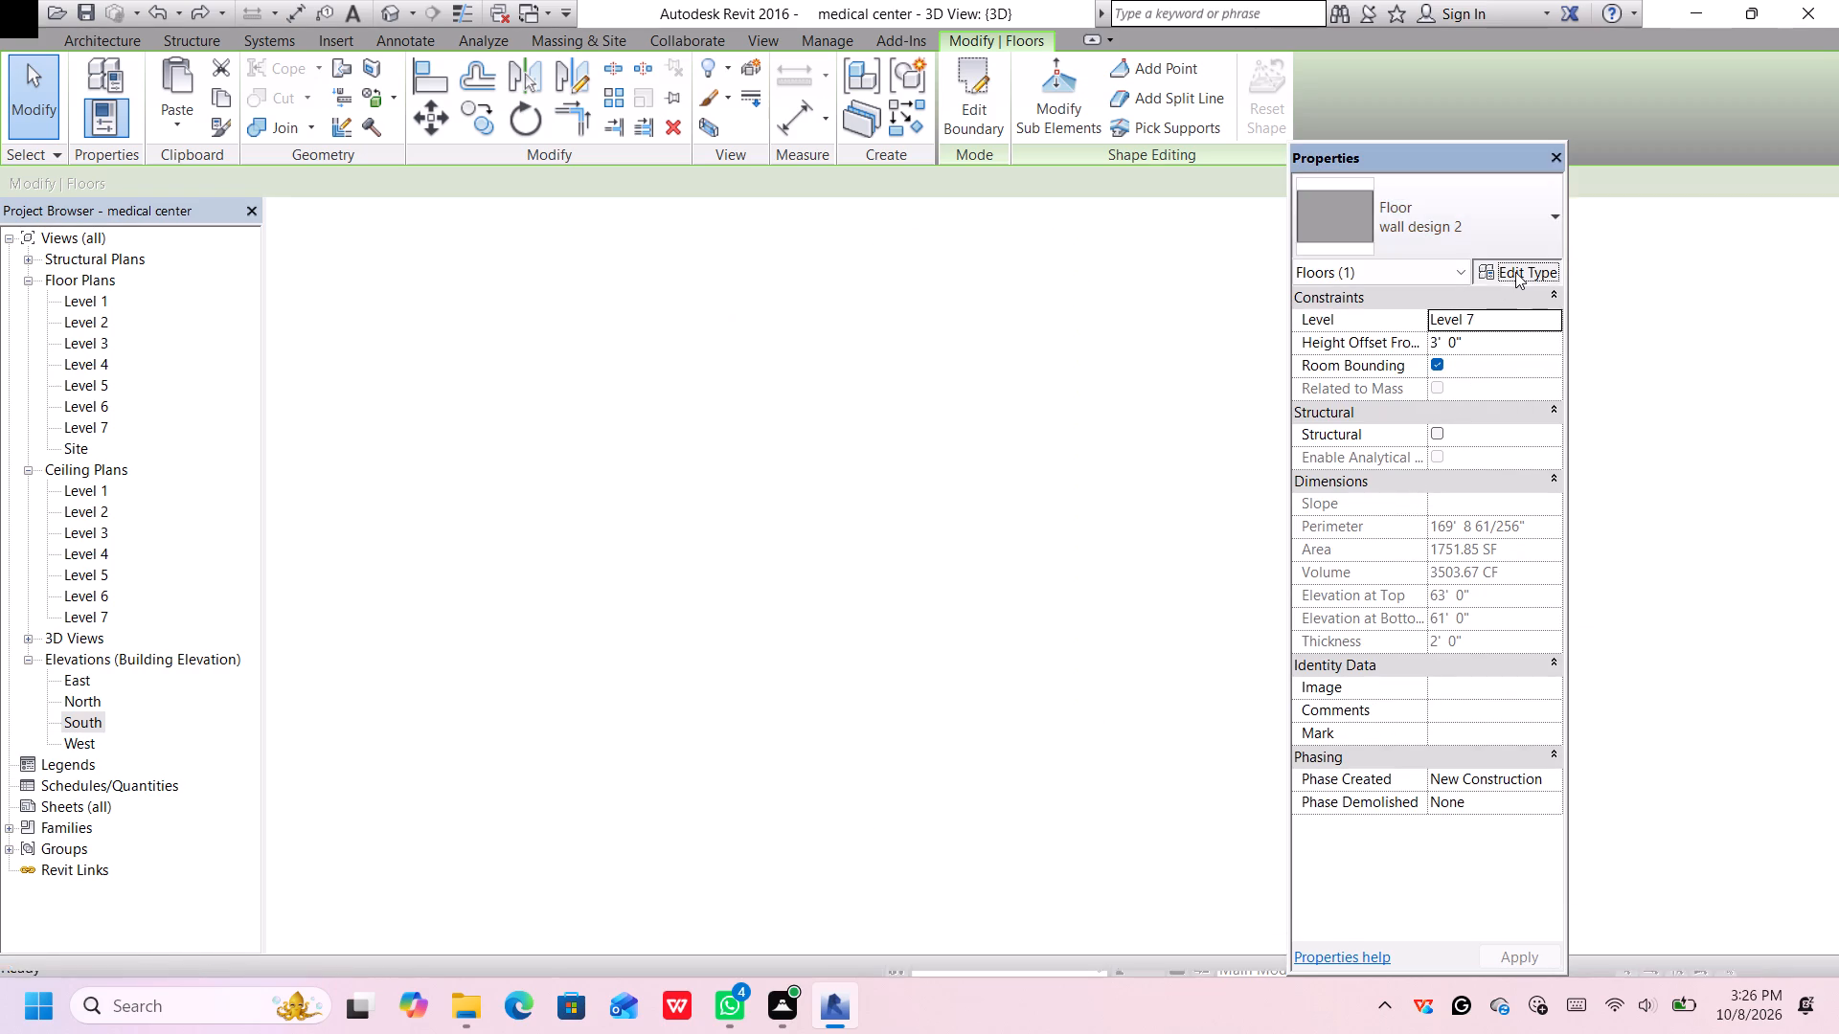
left_click(938, 316)
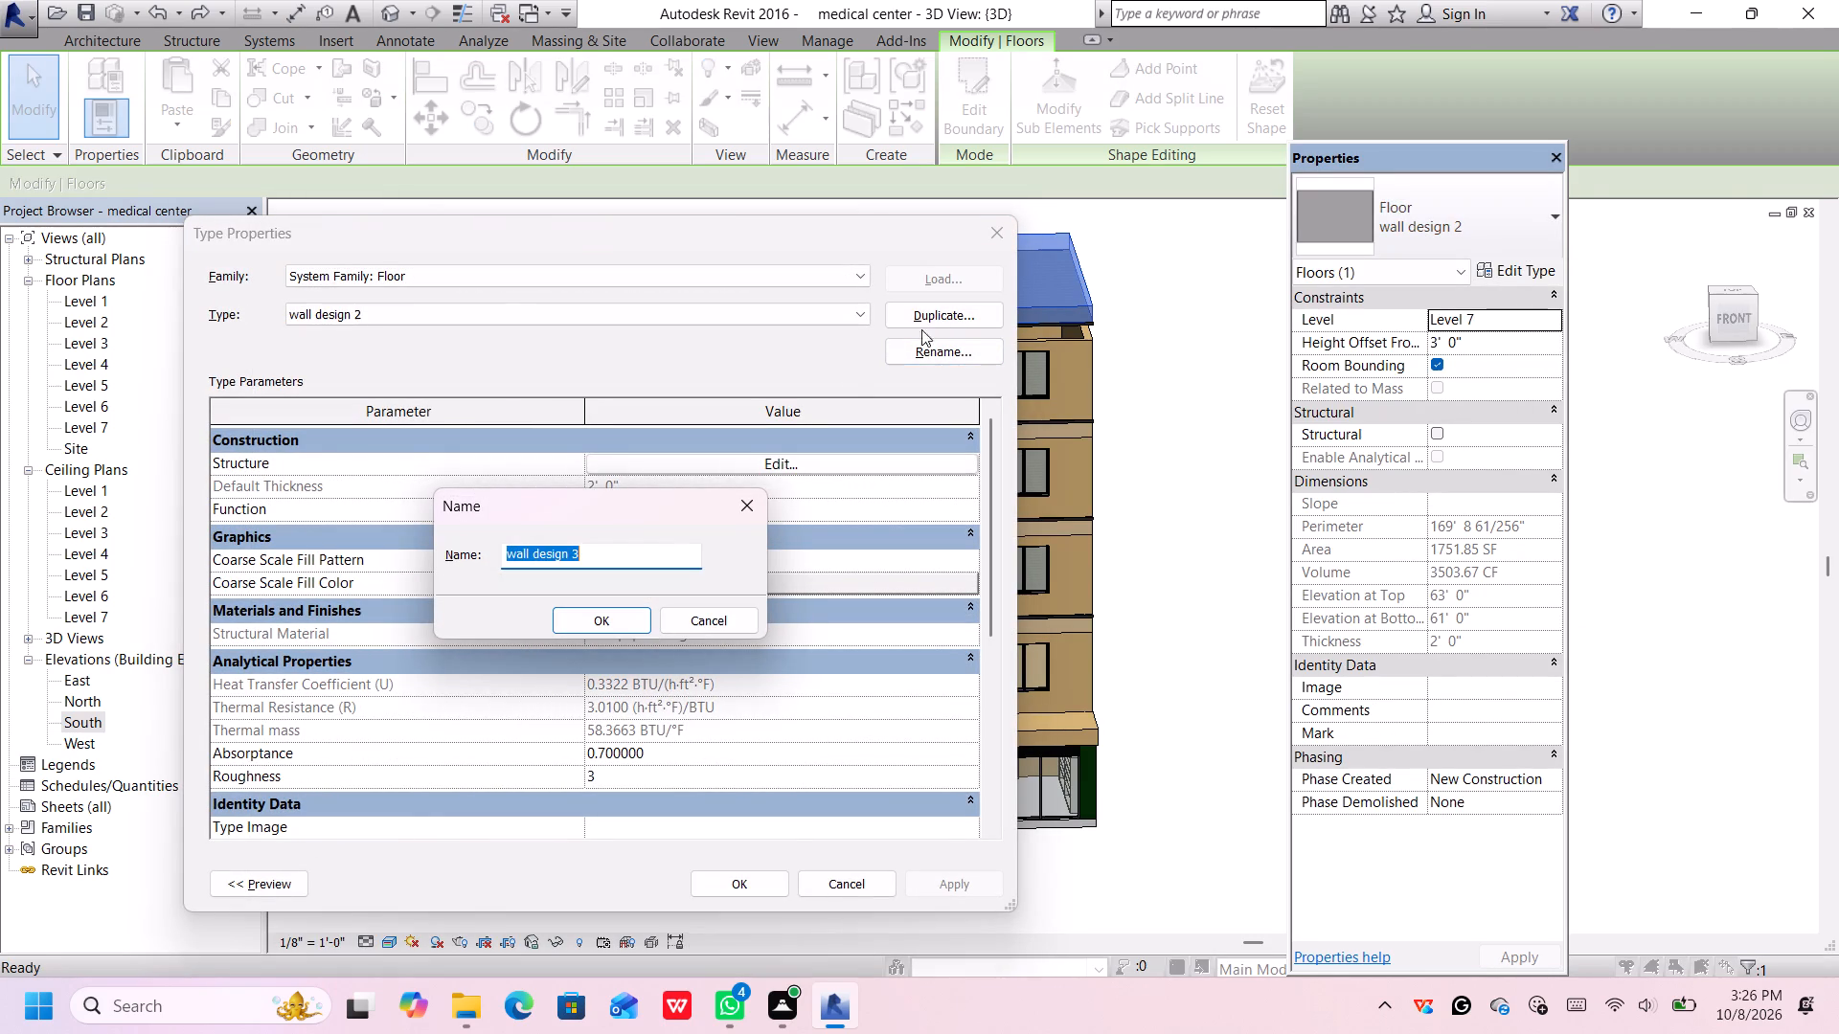
left_click(620, 552)
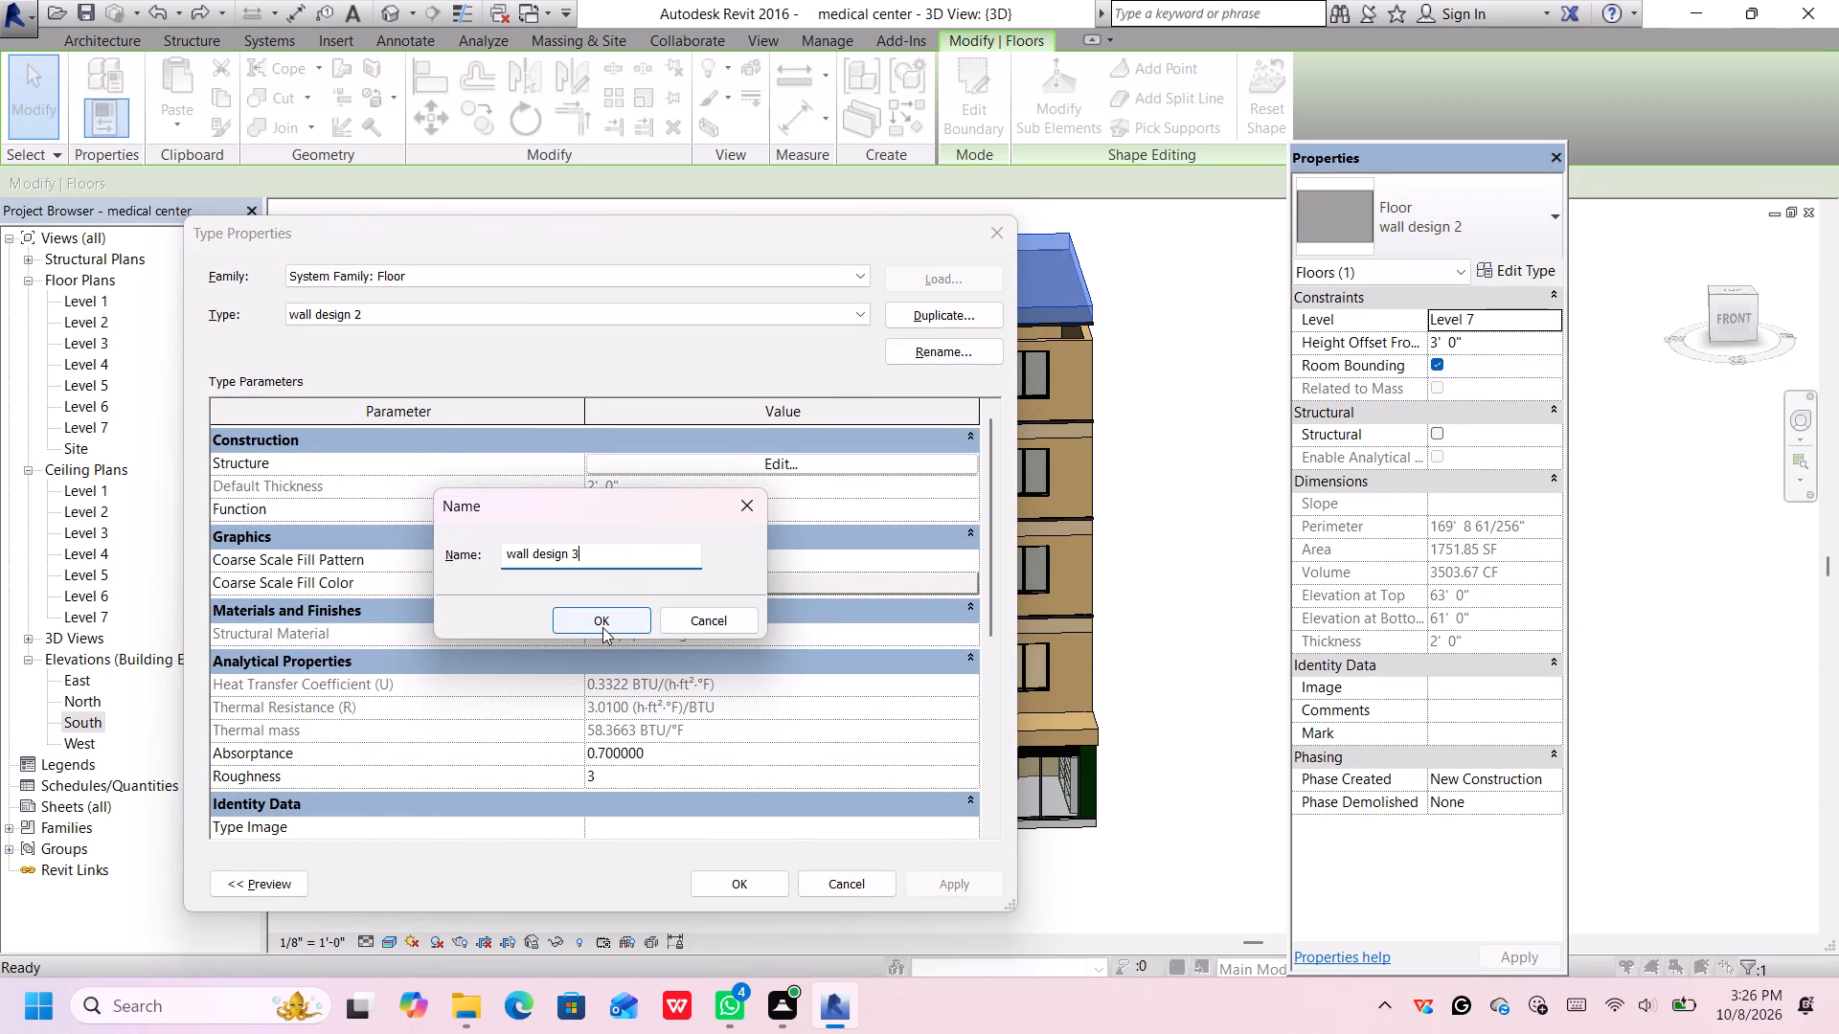
left_click(602, 627)
Set the structure layer thickness of the wall design 3 floor type to 6' and apply it to the top floor.
left_click(728, 465)
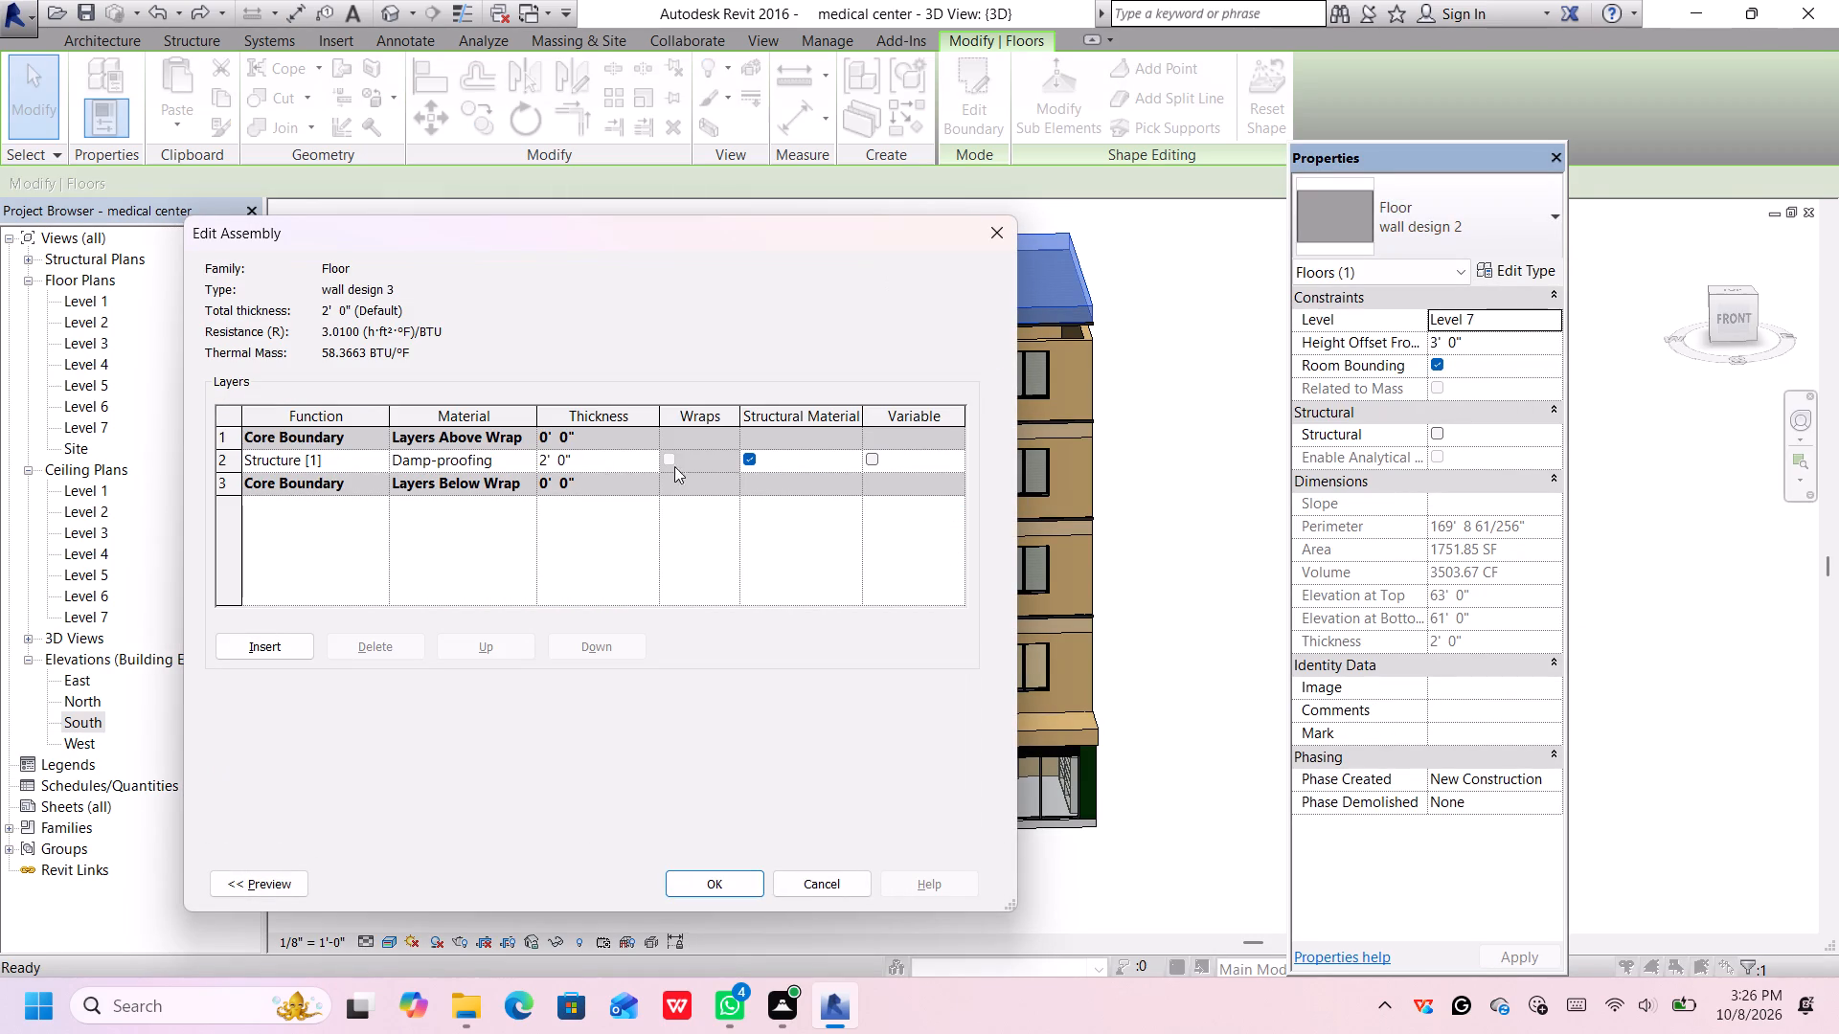
left_click_drag(636, 457, 586, 448)
key("BackSpace")
key("6")
key("apostrophe")
key("Return")
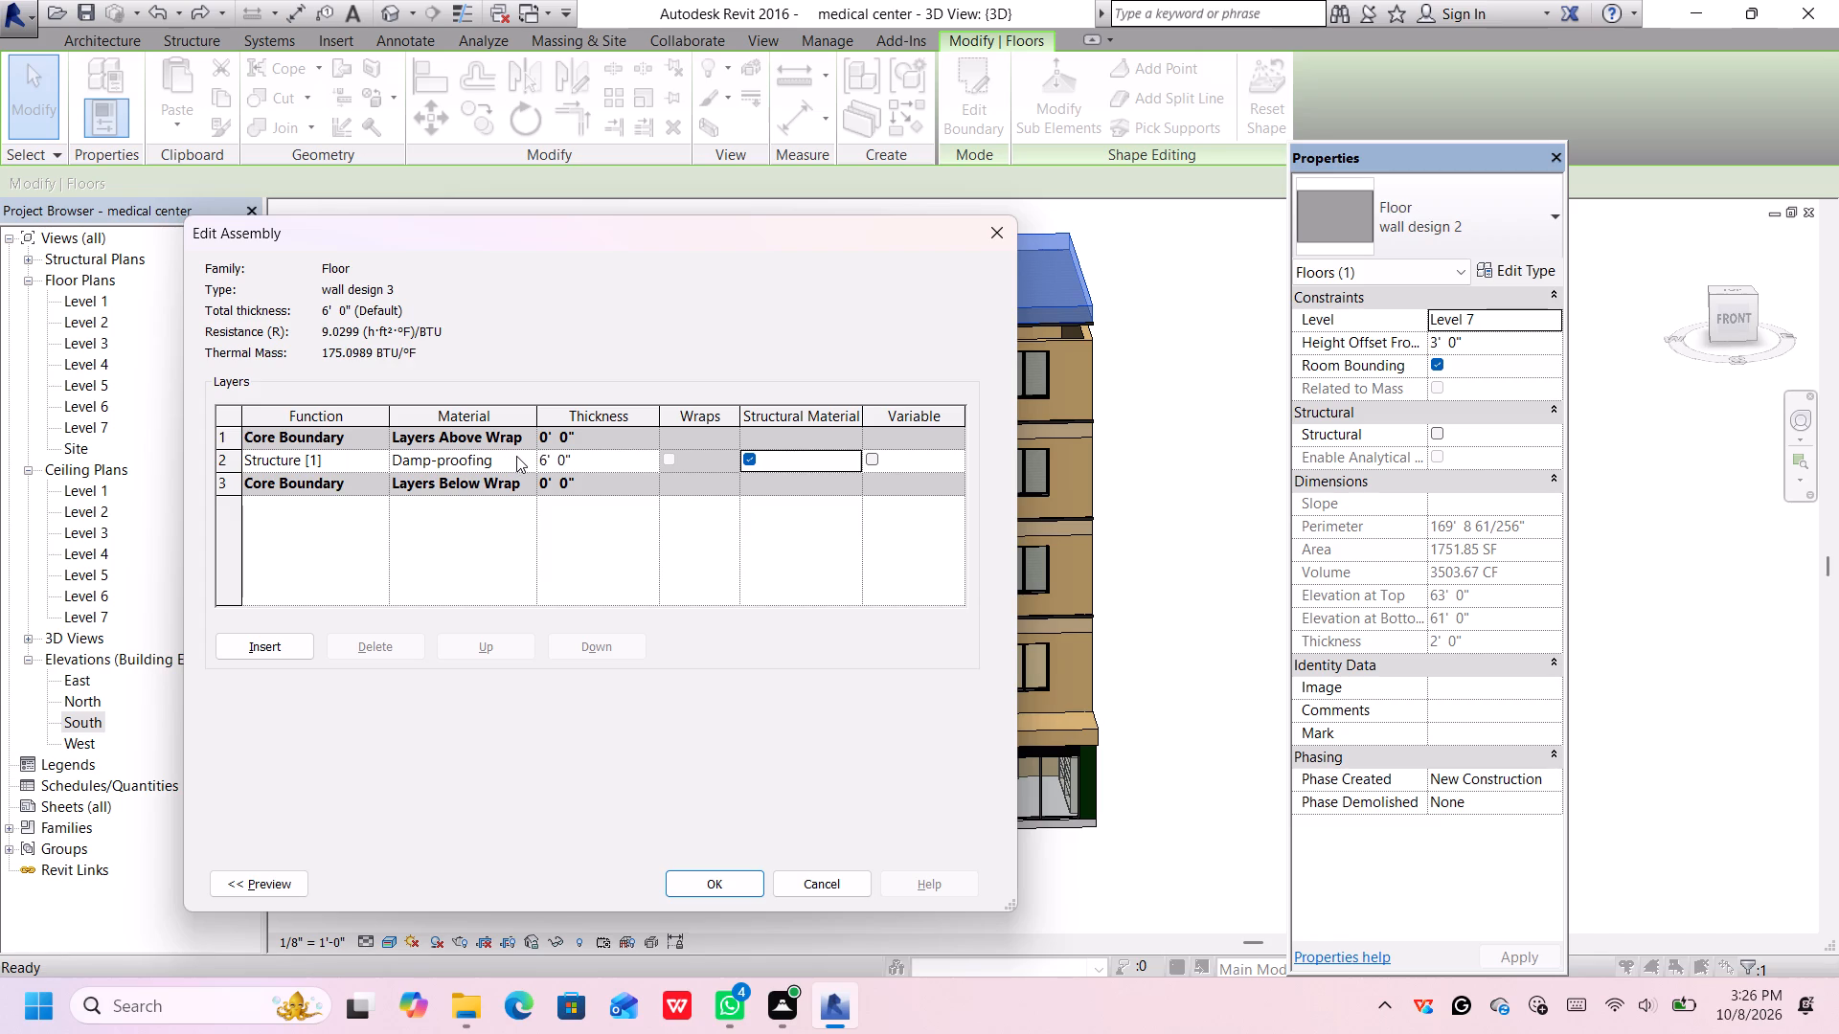
left_click(710, 882)
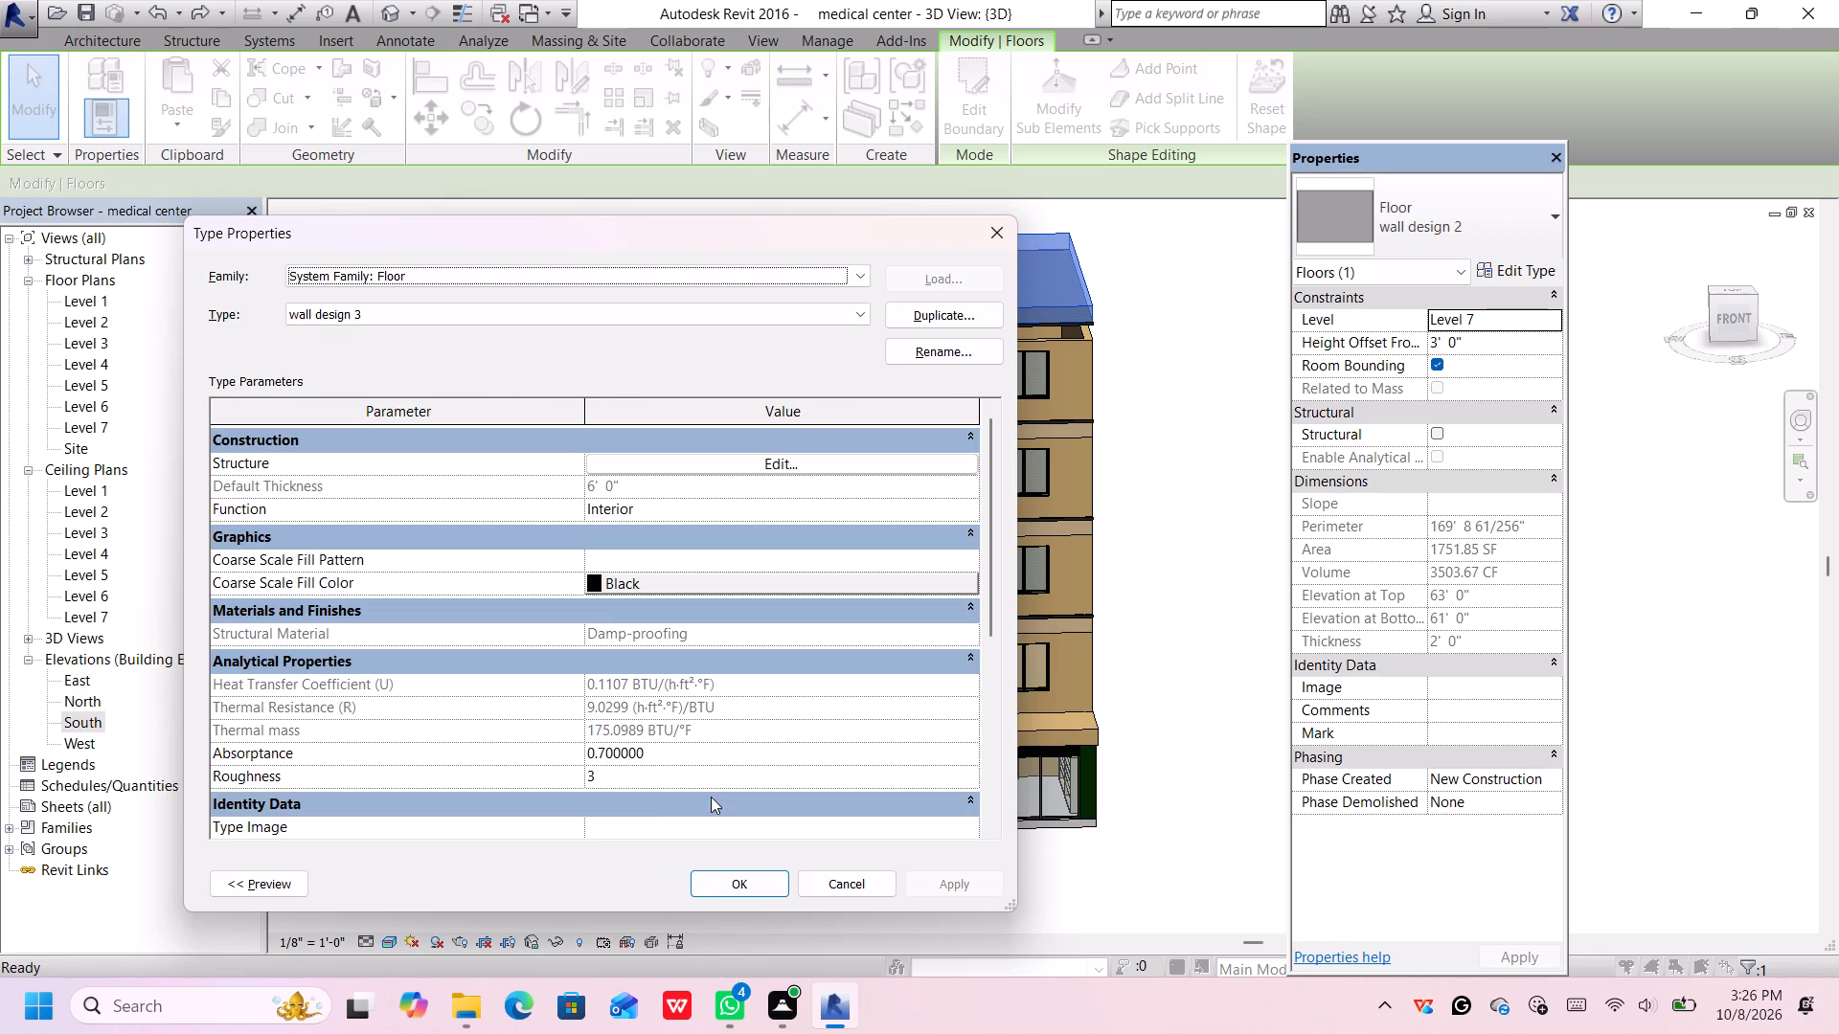
left_click(726, 885)
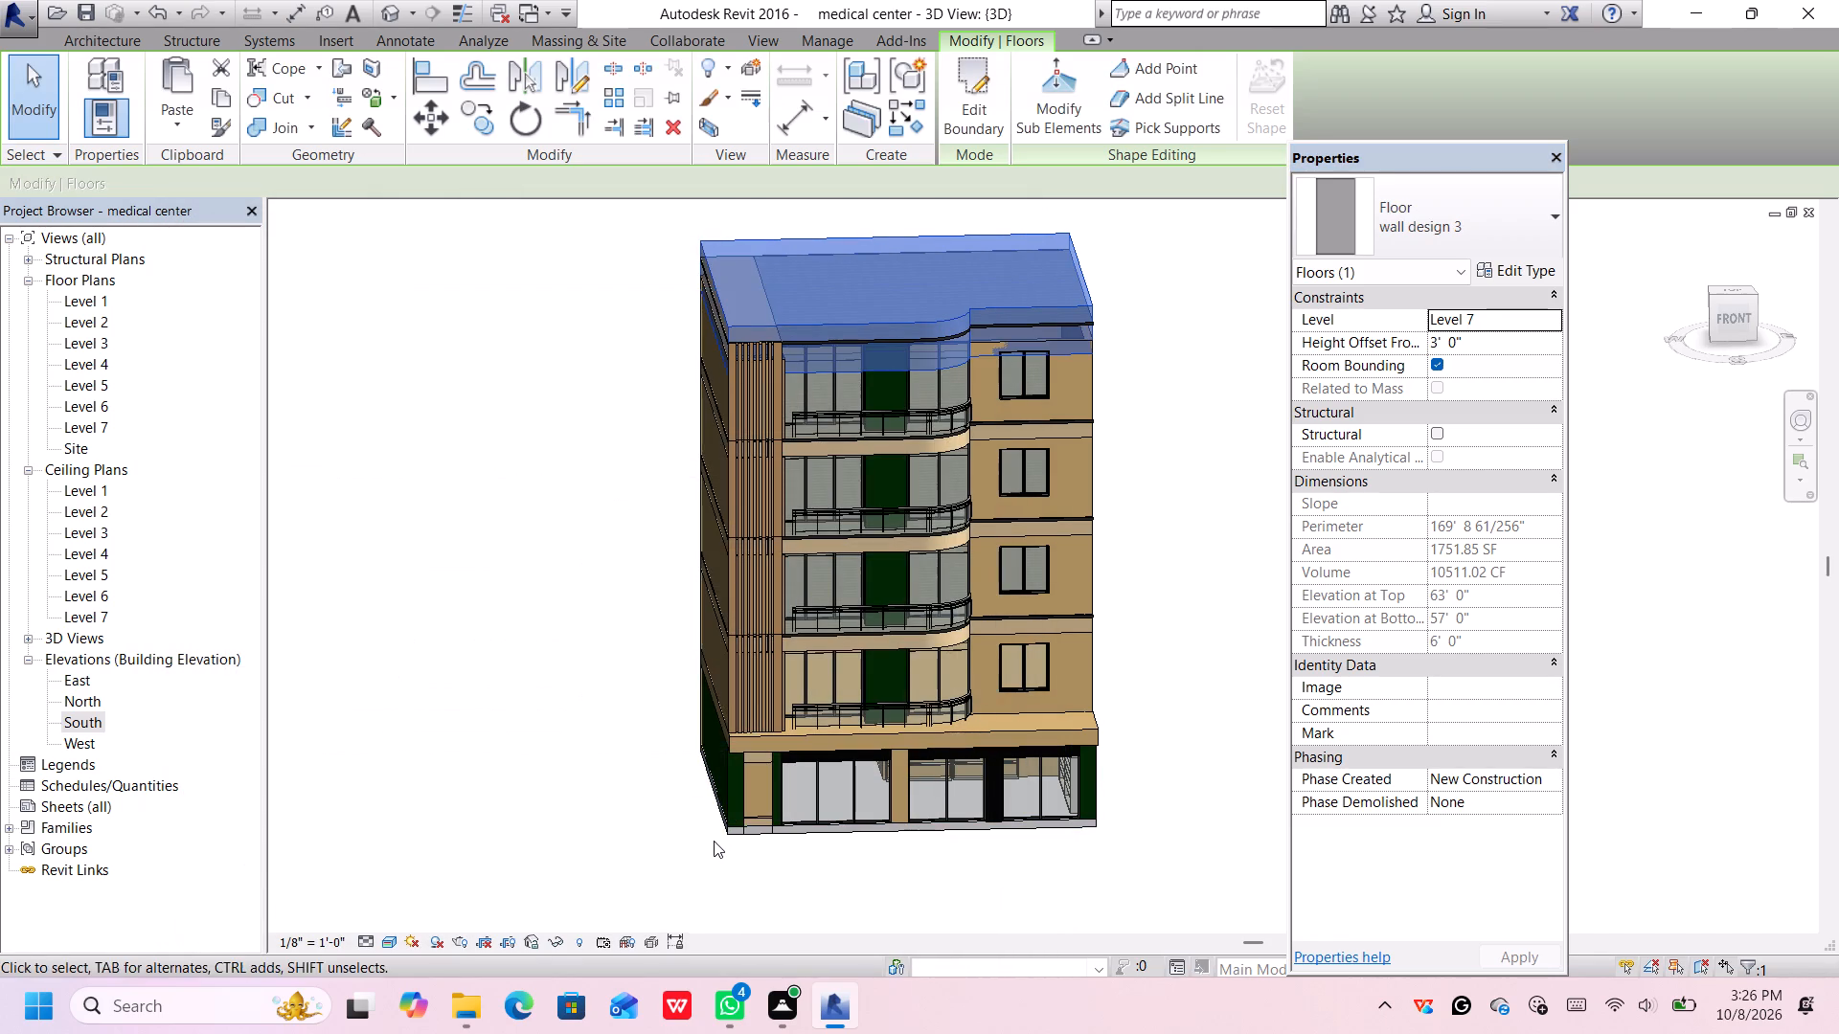
Examine how the thickened top slab meets the uppermost storey's facade in the 3D view.
scroll(1116, 402, "down", 1)
middle_click_drag(1115, 402, 993, 508)
scroll(862, 480, "up", 3)
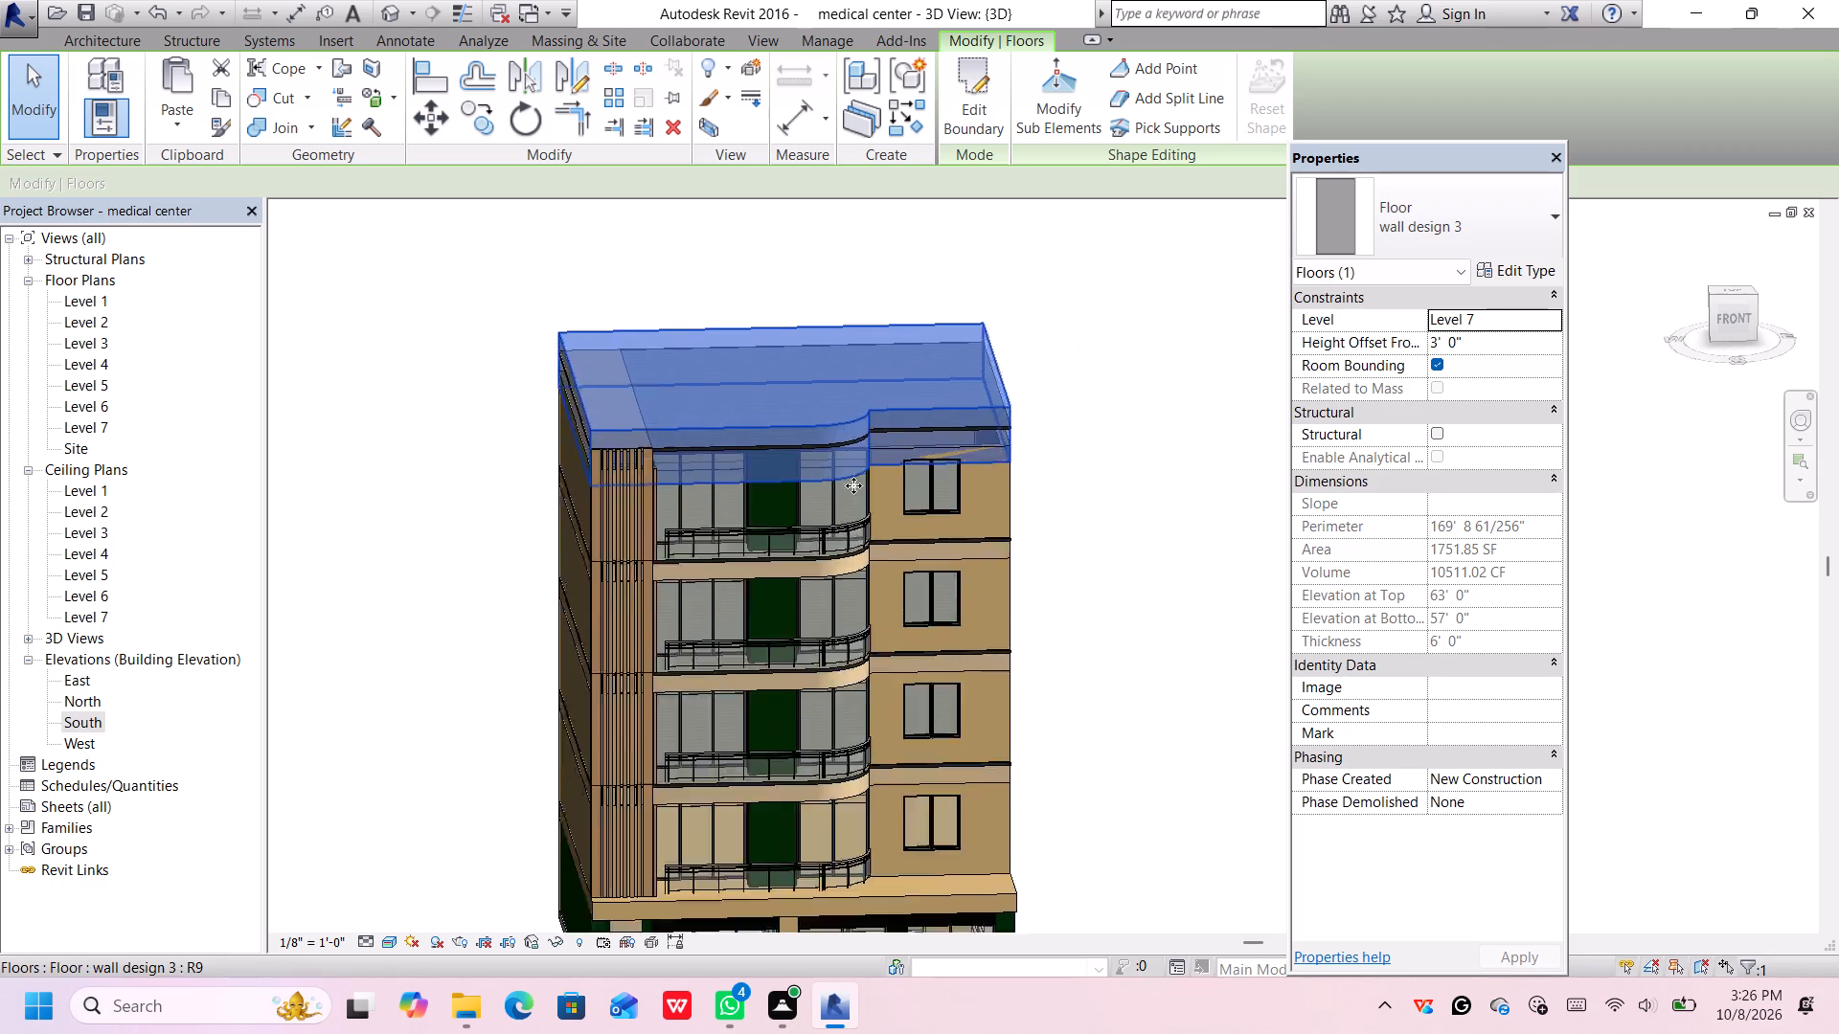
scroll(853, 485, "up", 5)
scroll(811, 467, "down", 4)
middle_click_drag(855, 447, 862, 447)
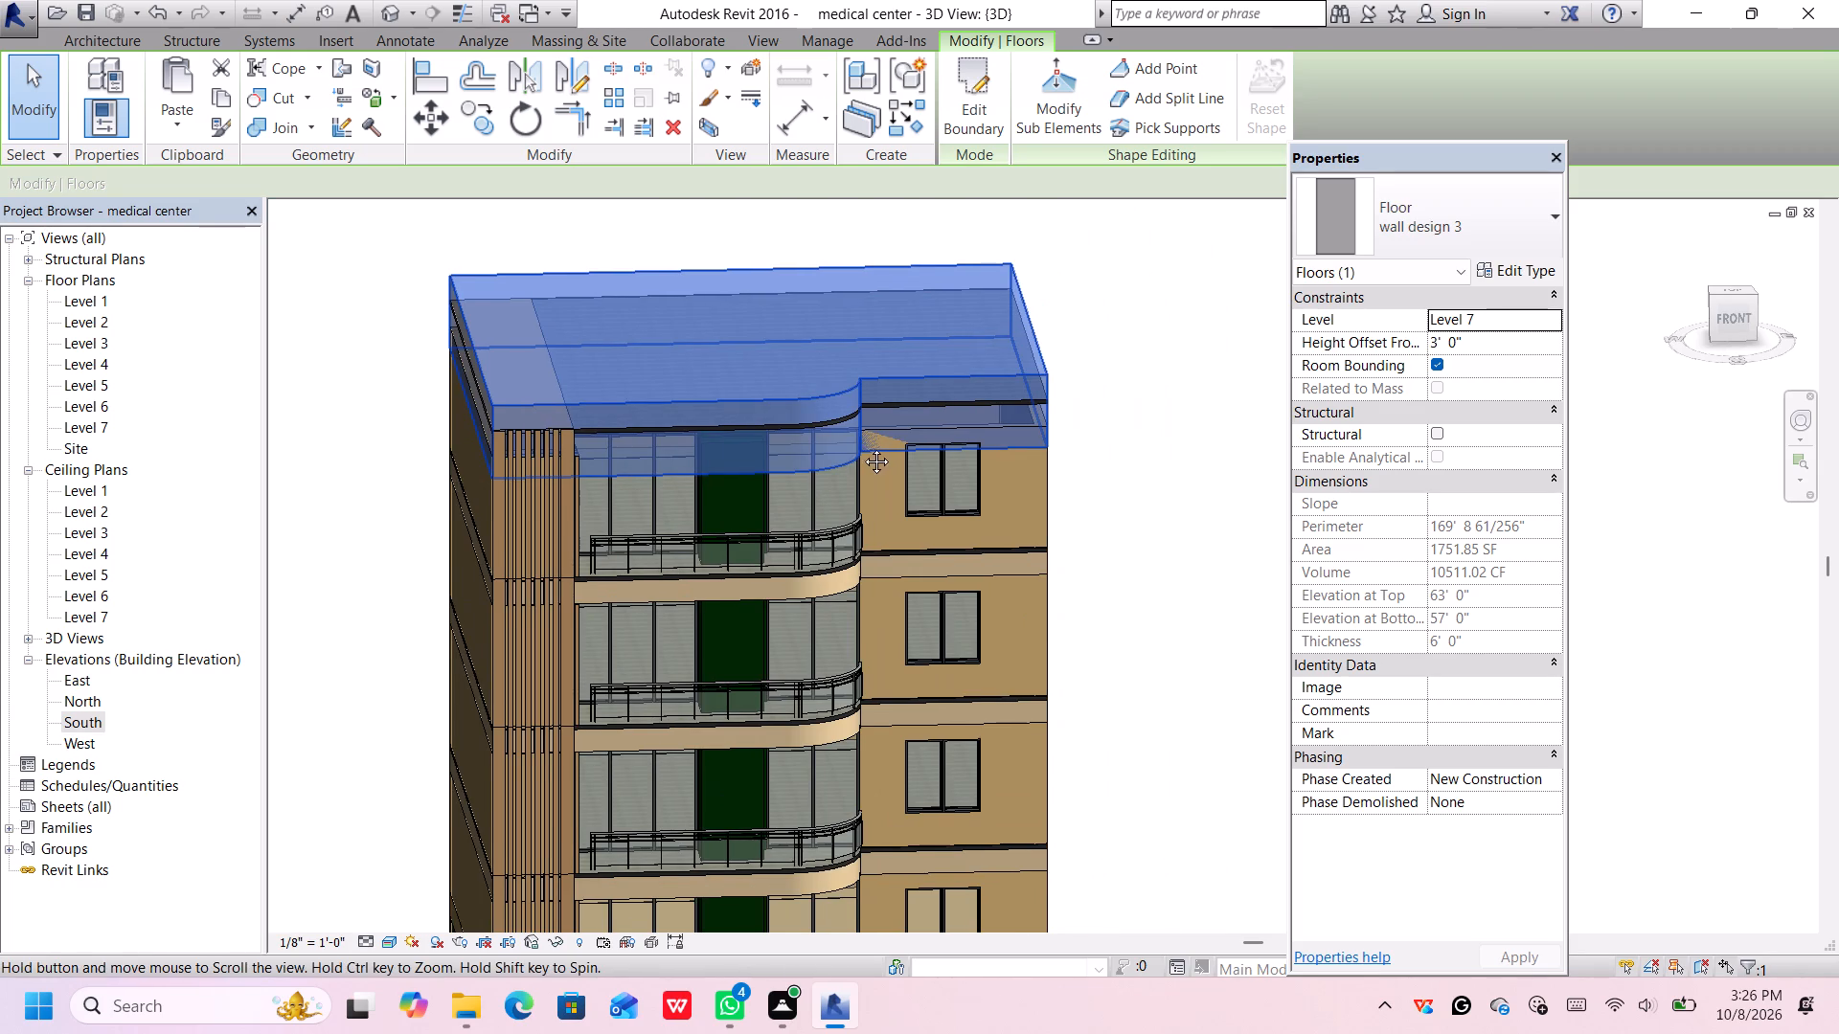
middle_click_drag(862, 447, 1010, 446)
left_click(455, 600)
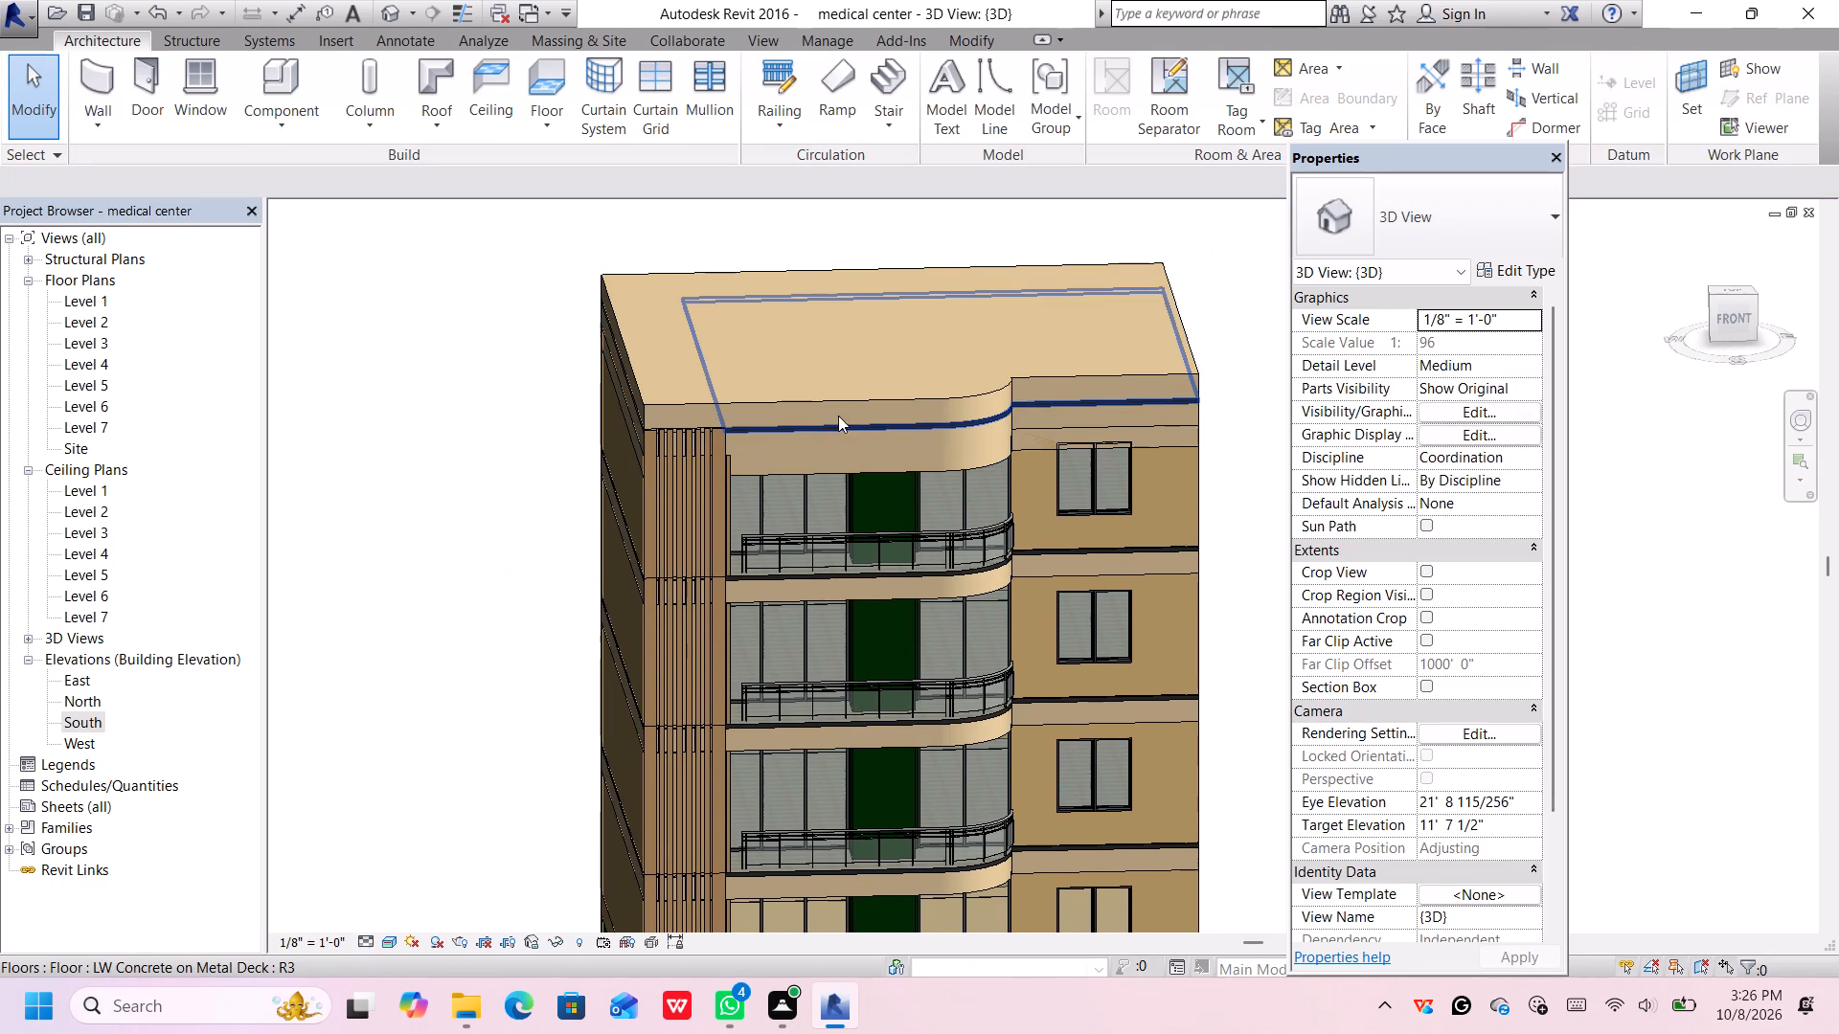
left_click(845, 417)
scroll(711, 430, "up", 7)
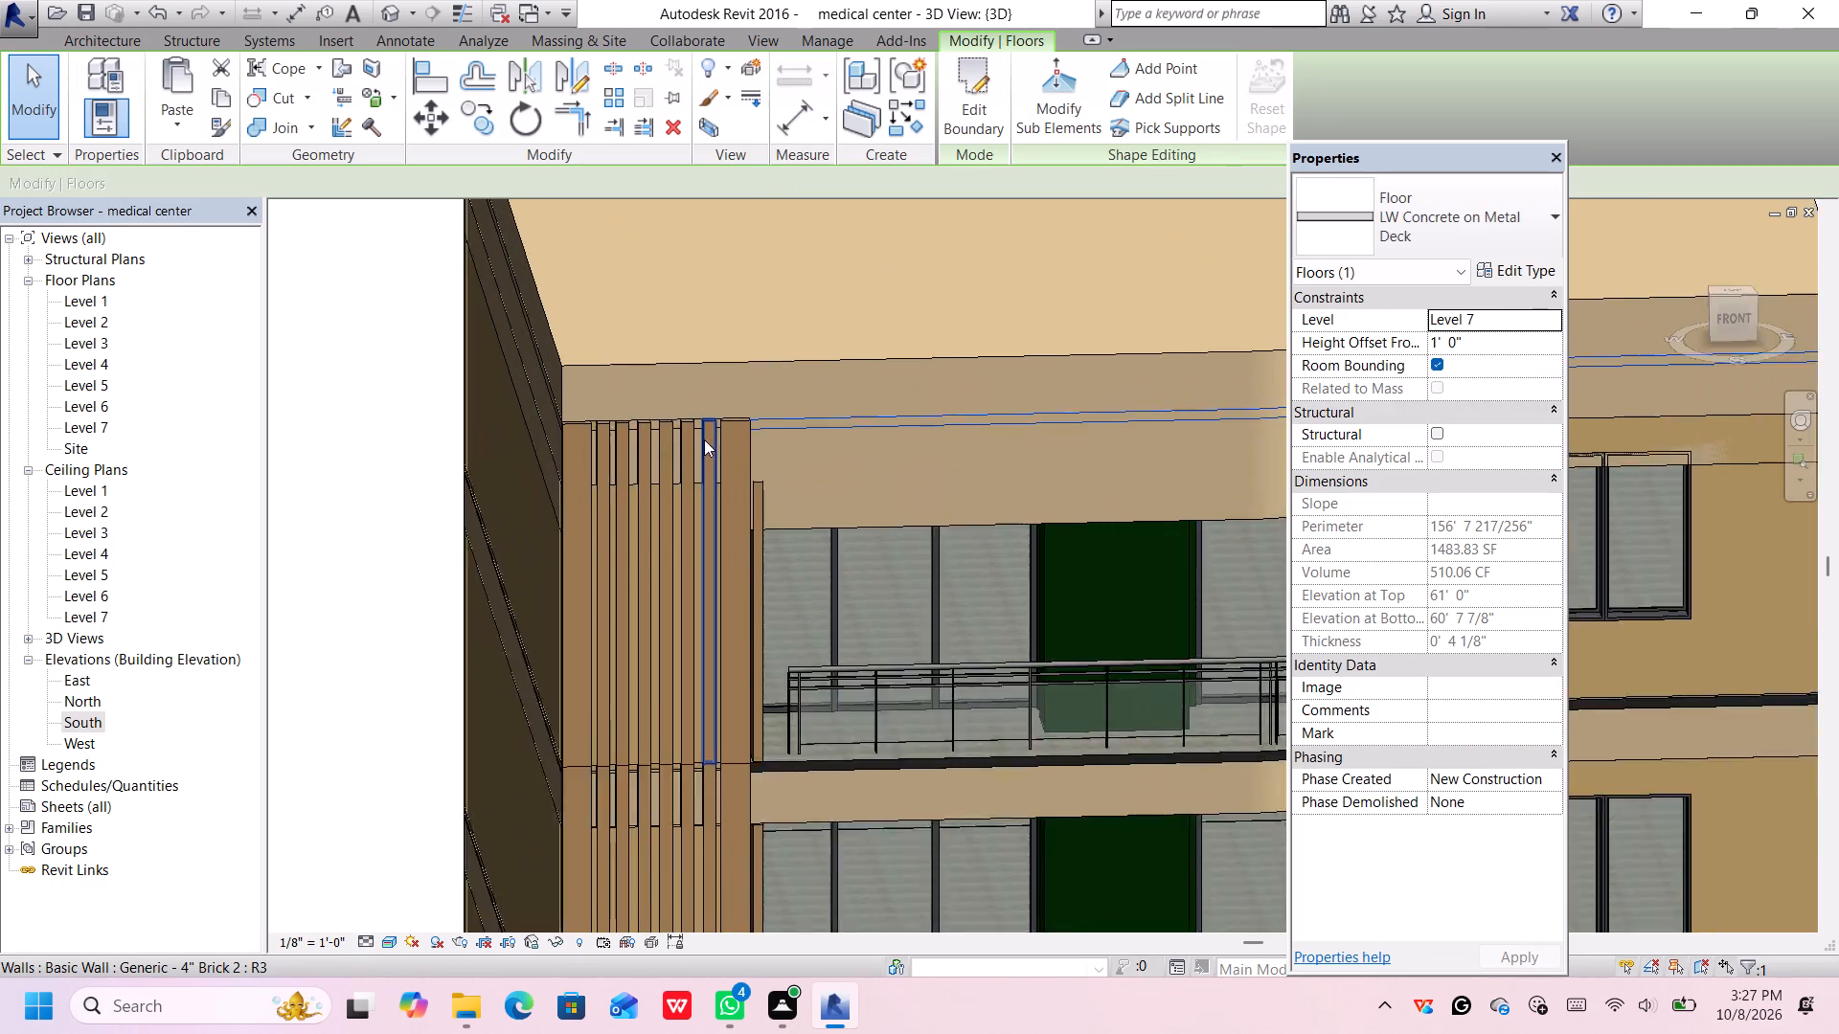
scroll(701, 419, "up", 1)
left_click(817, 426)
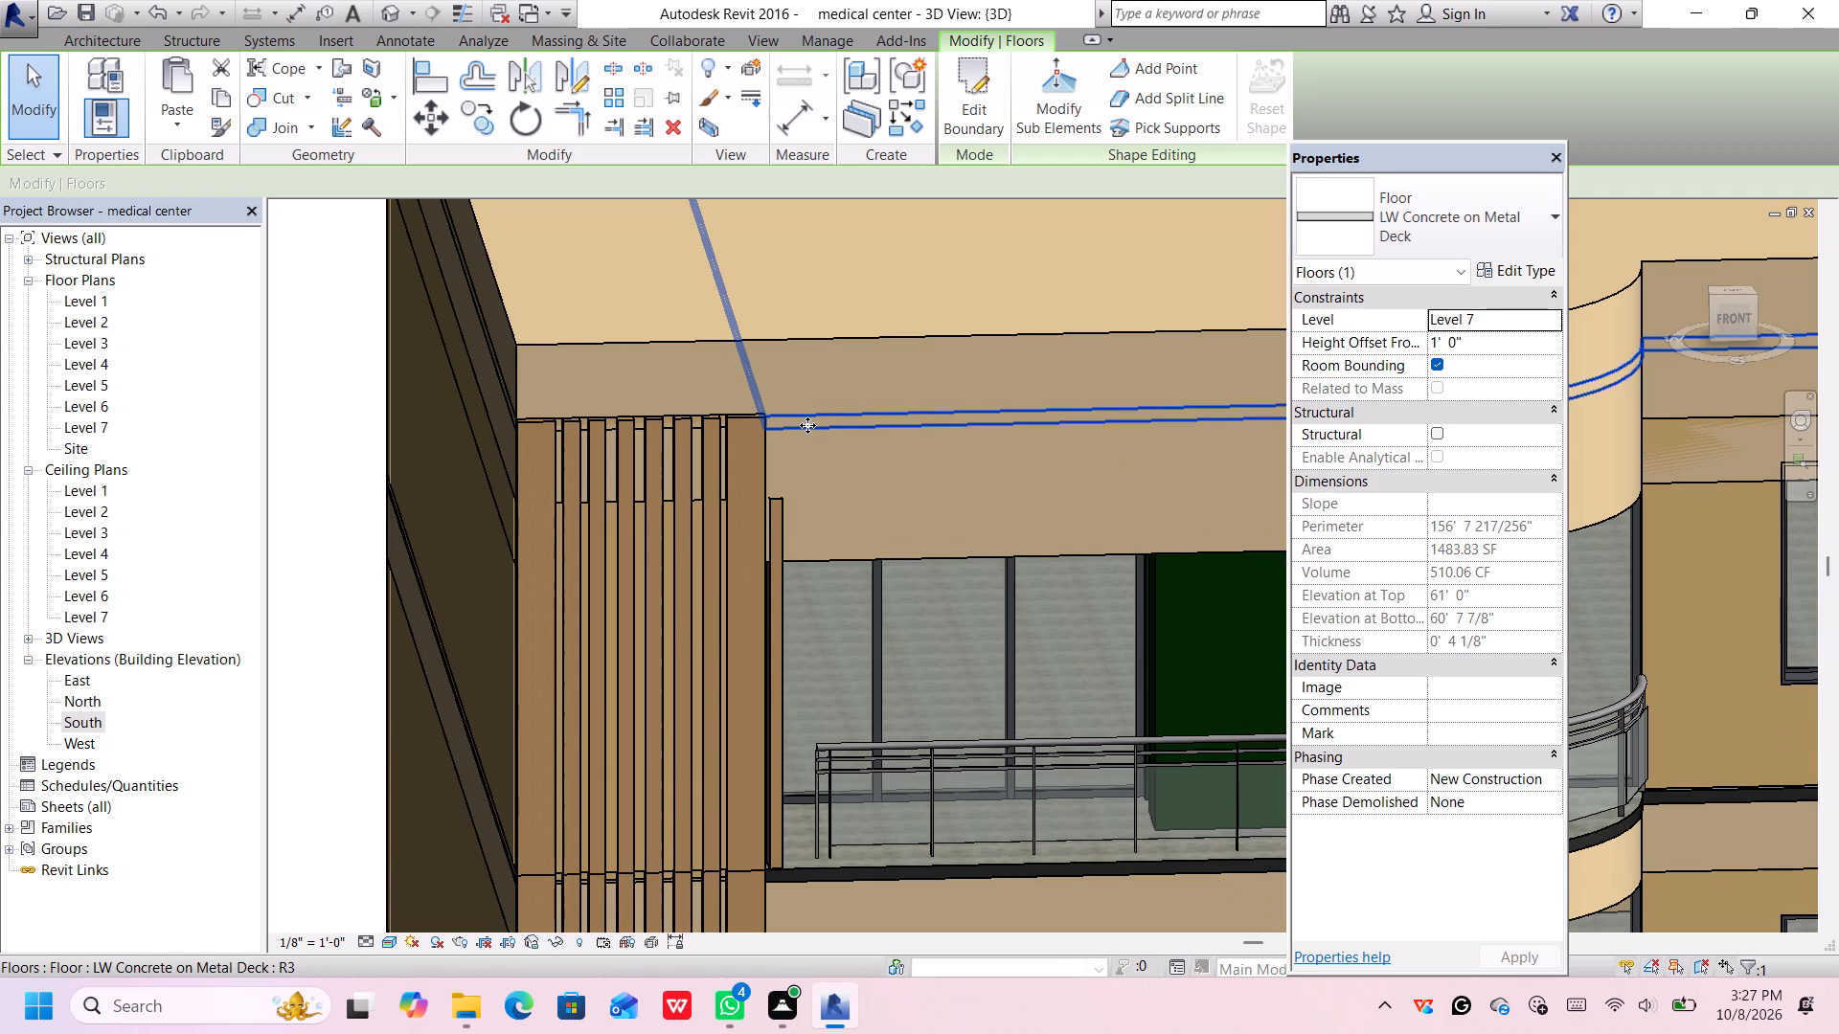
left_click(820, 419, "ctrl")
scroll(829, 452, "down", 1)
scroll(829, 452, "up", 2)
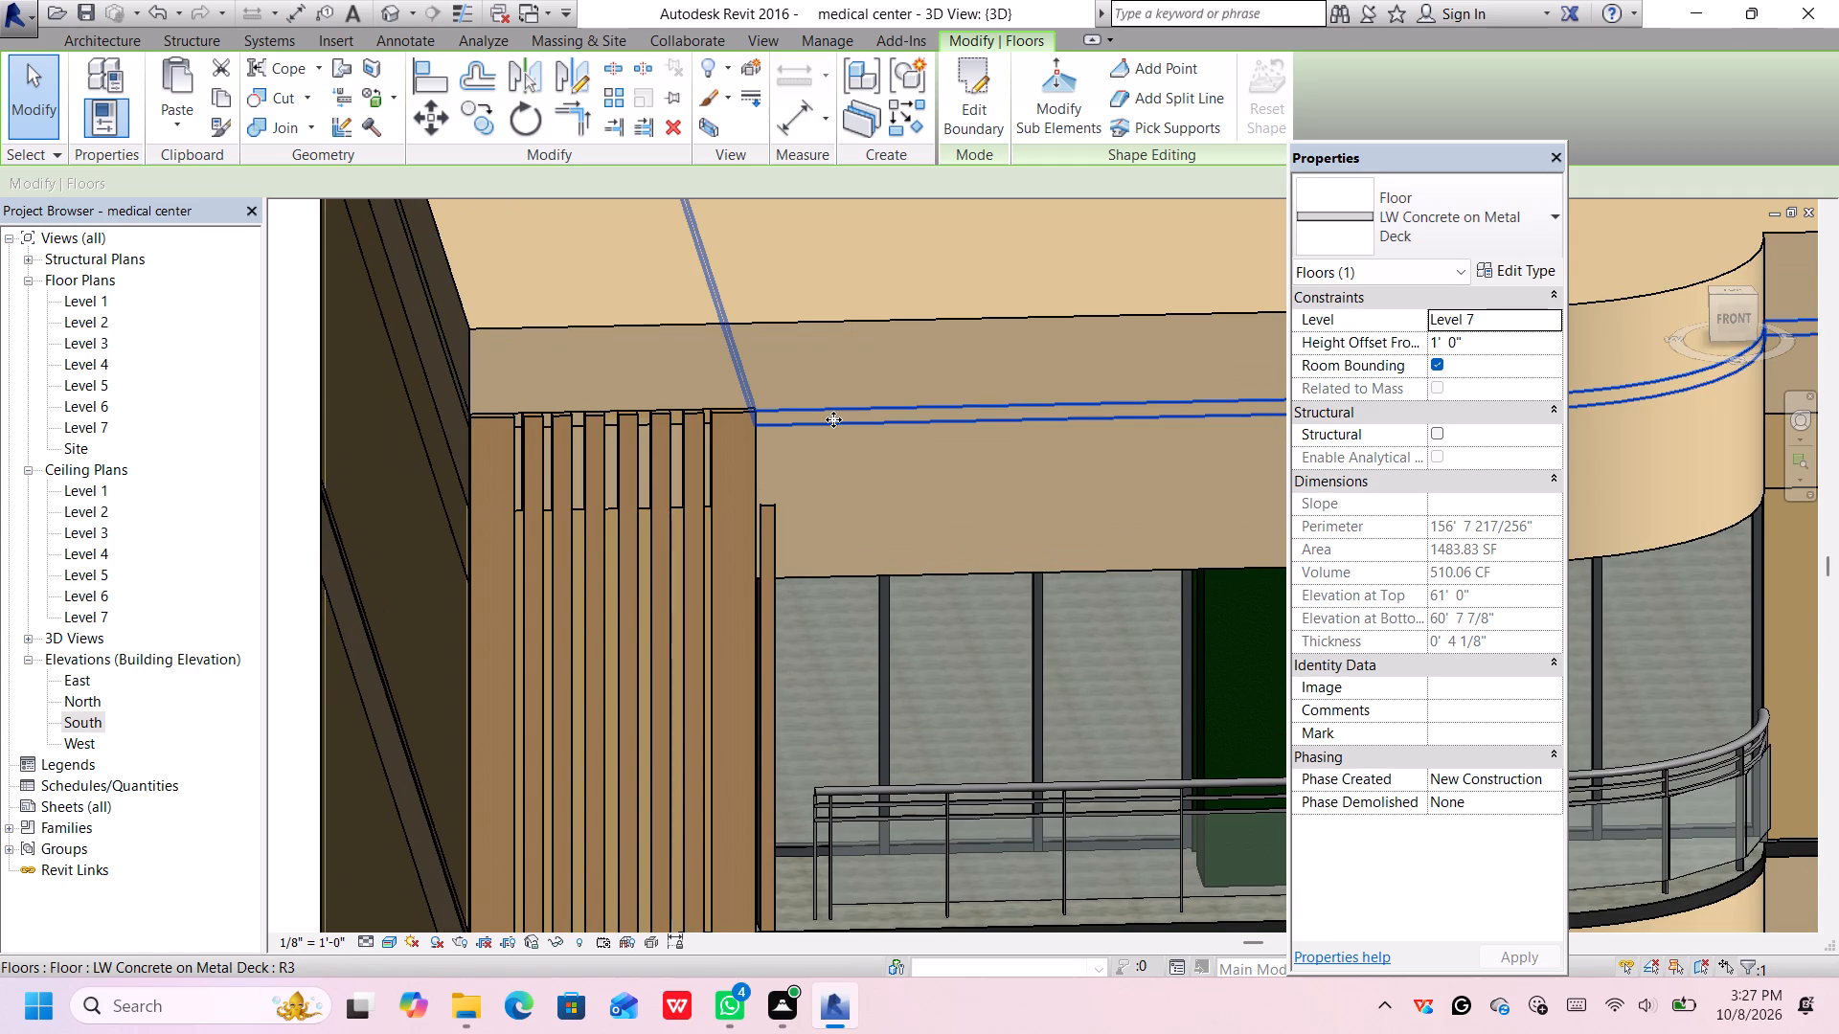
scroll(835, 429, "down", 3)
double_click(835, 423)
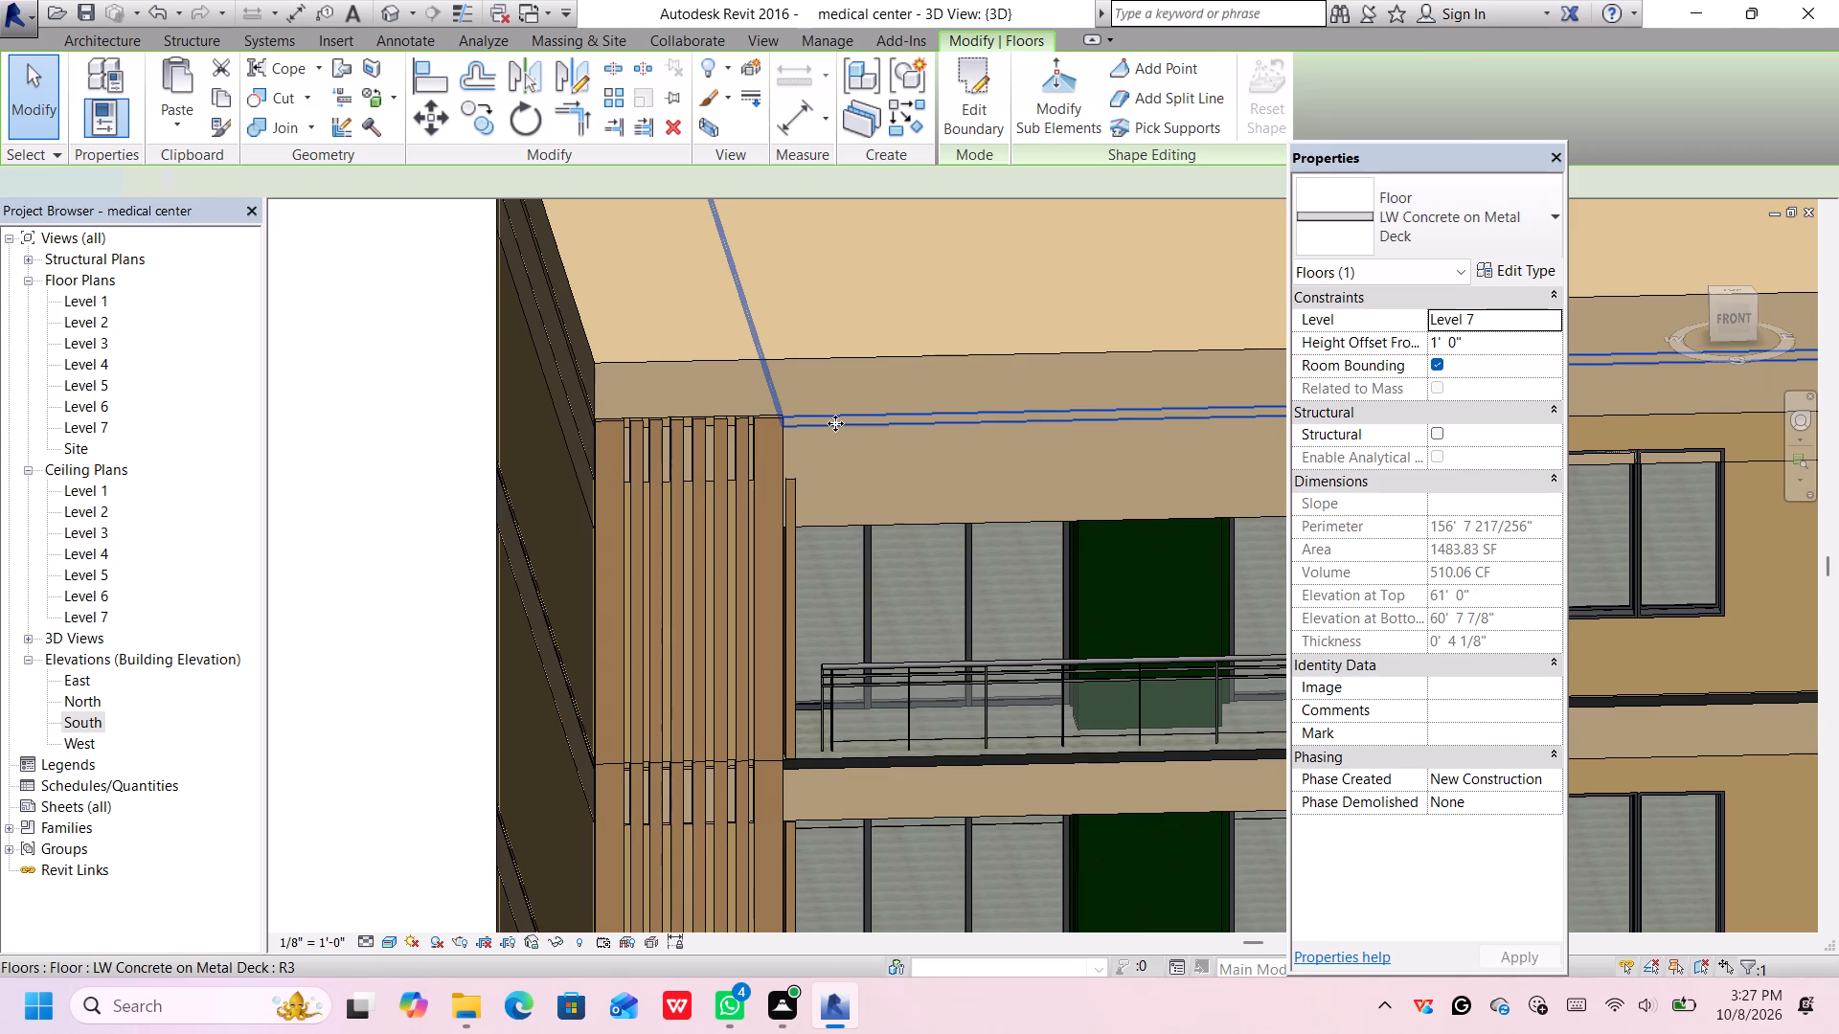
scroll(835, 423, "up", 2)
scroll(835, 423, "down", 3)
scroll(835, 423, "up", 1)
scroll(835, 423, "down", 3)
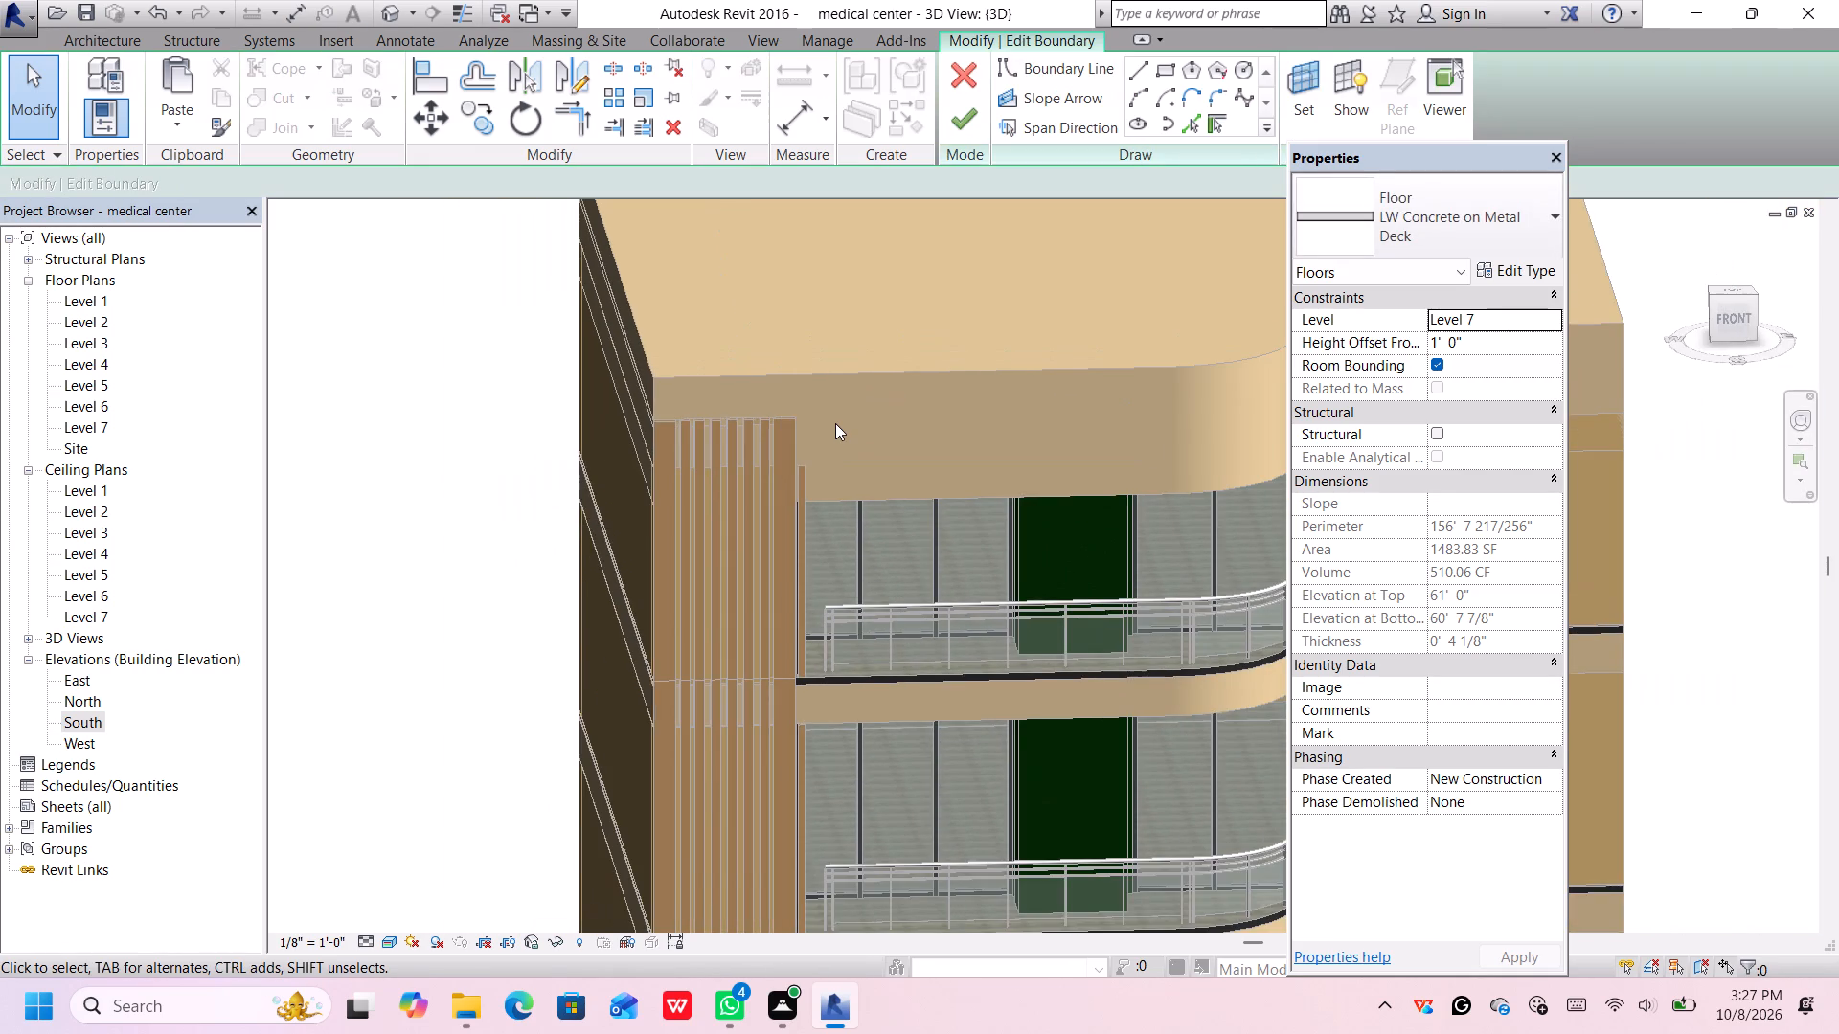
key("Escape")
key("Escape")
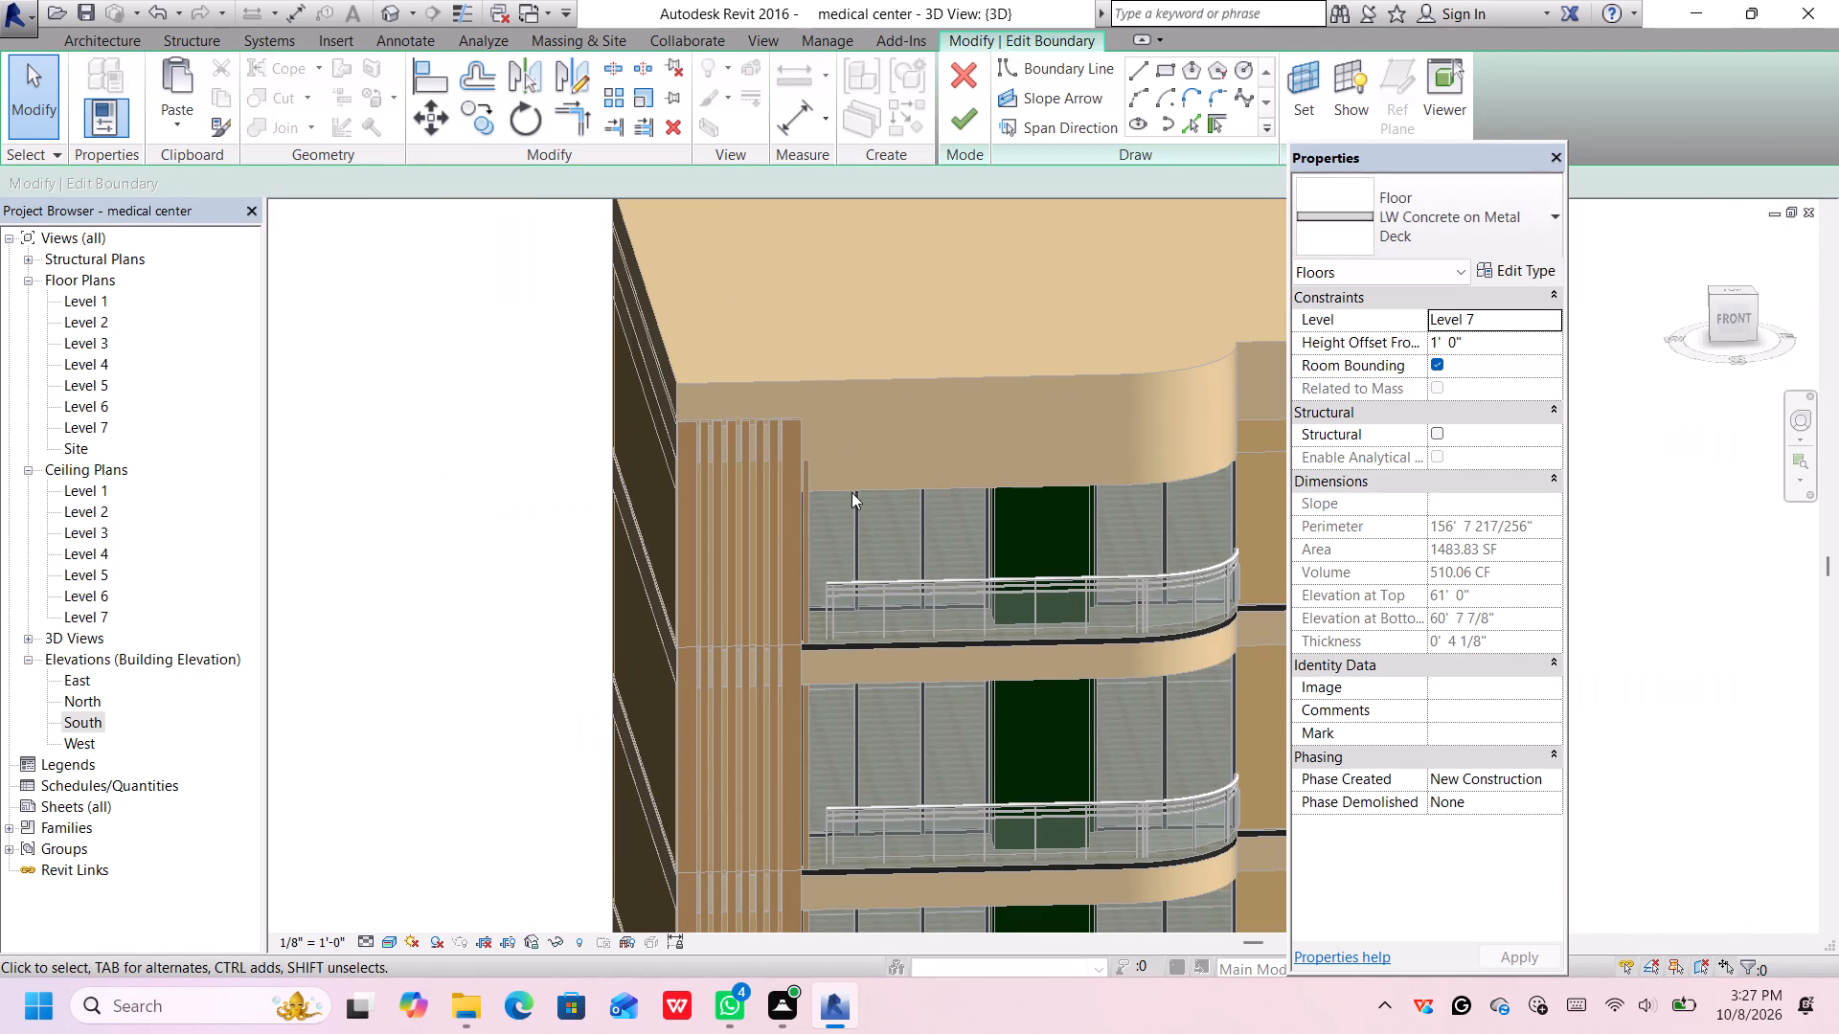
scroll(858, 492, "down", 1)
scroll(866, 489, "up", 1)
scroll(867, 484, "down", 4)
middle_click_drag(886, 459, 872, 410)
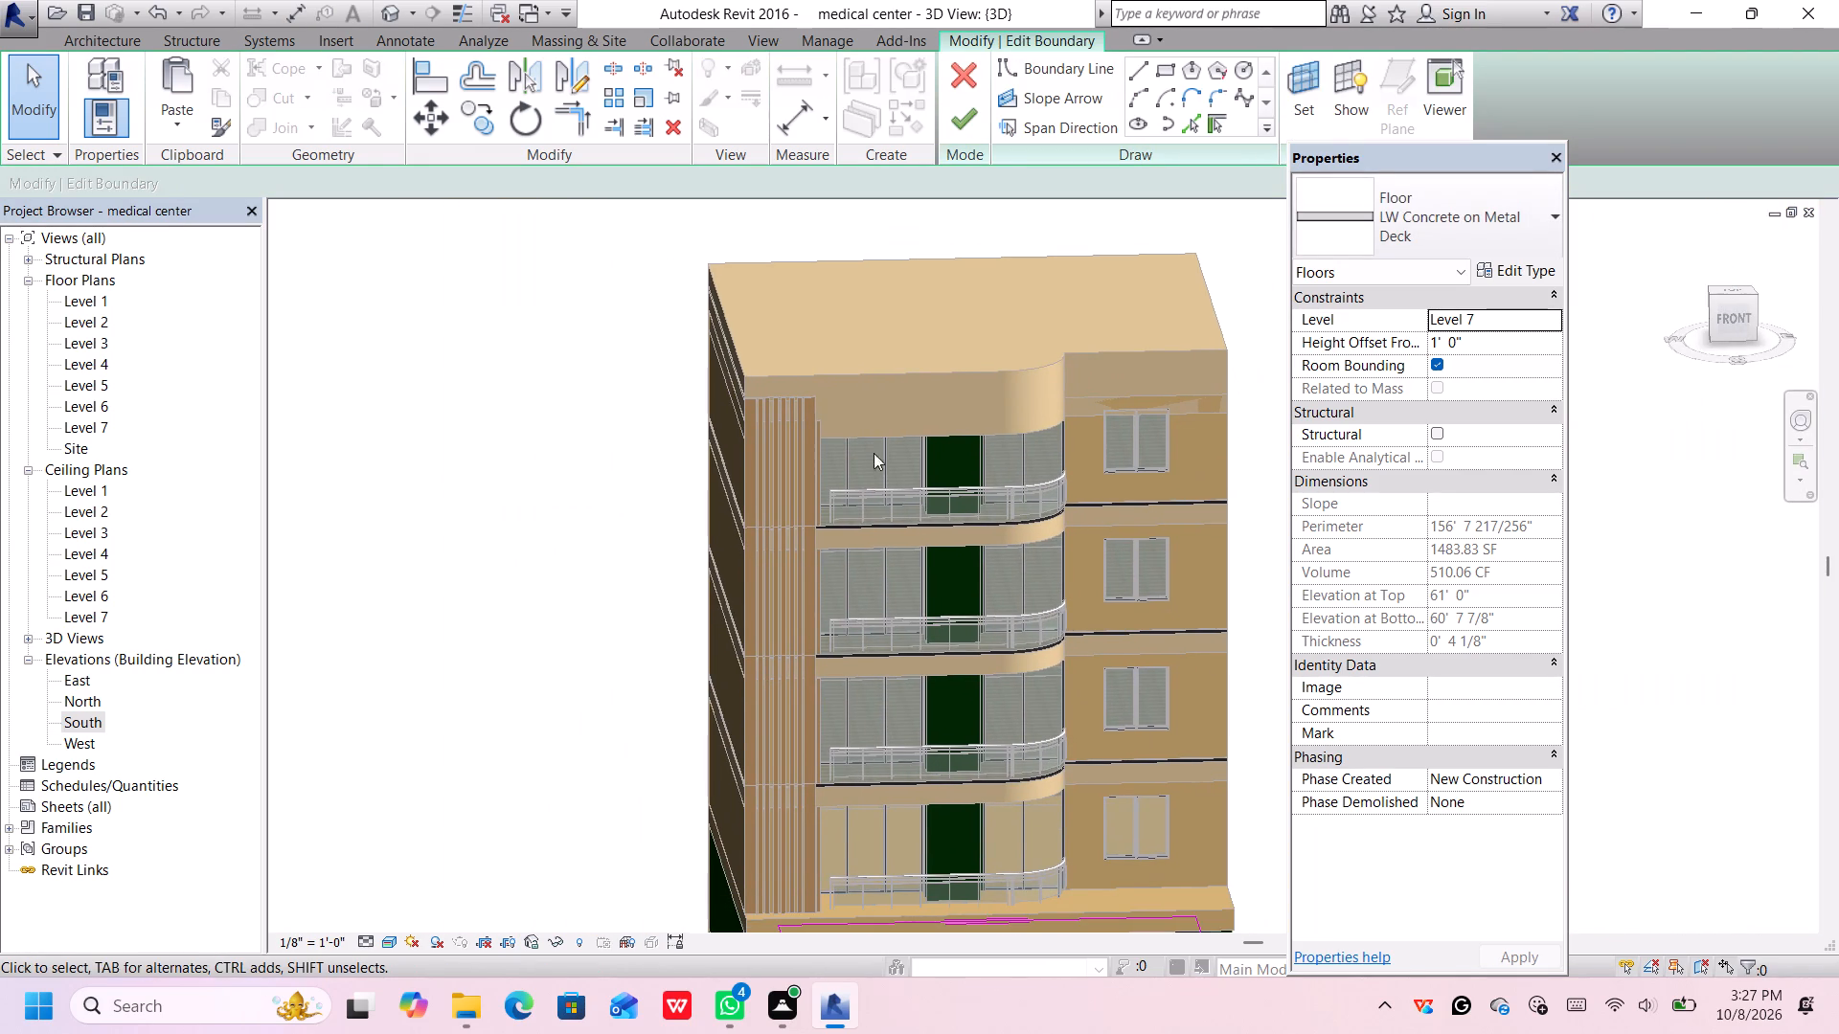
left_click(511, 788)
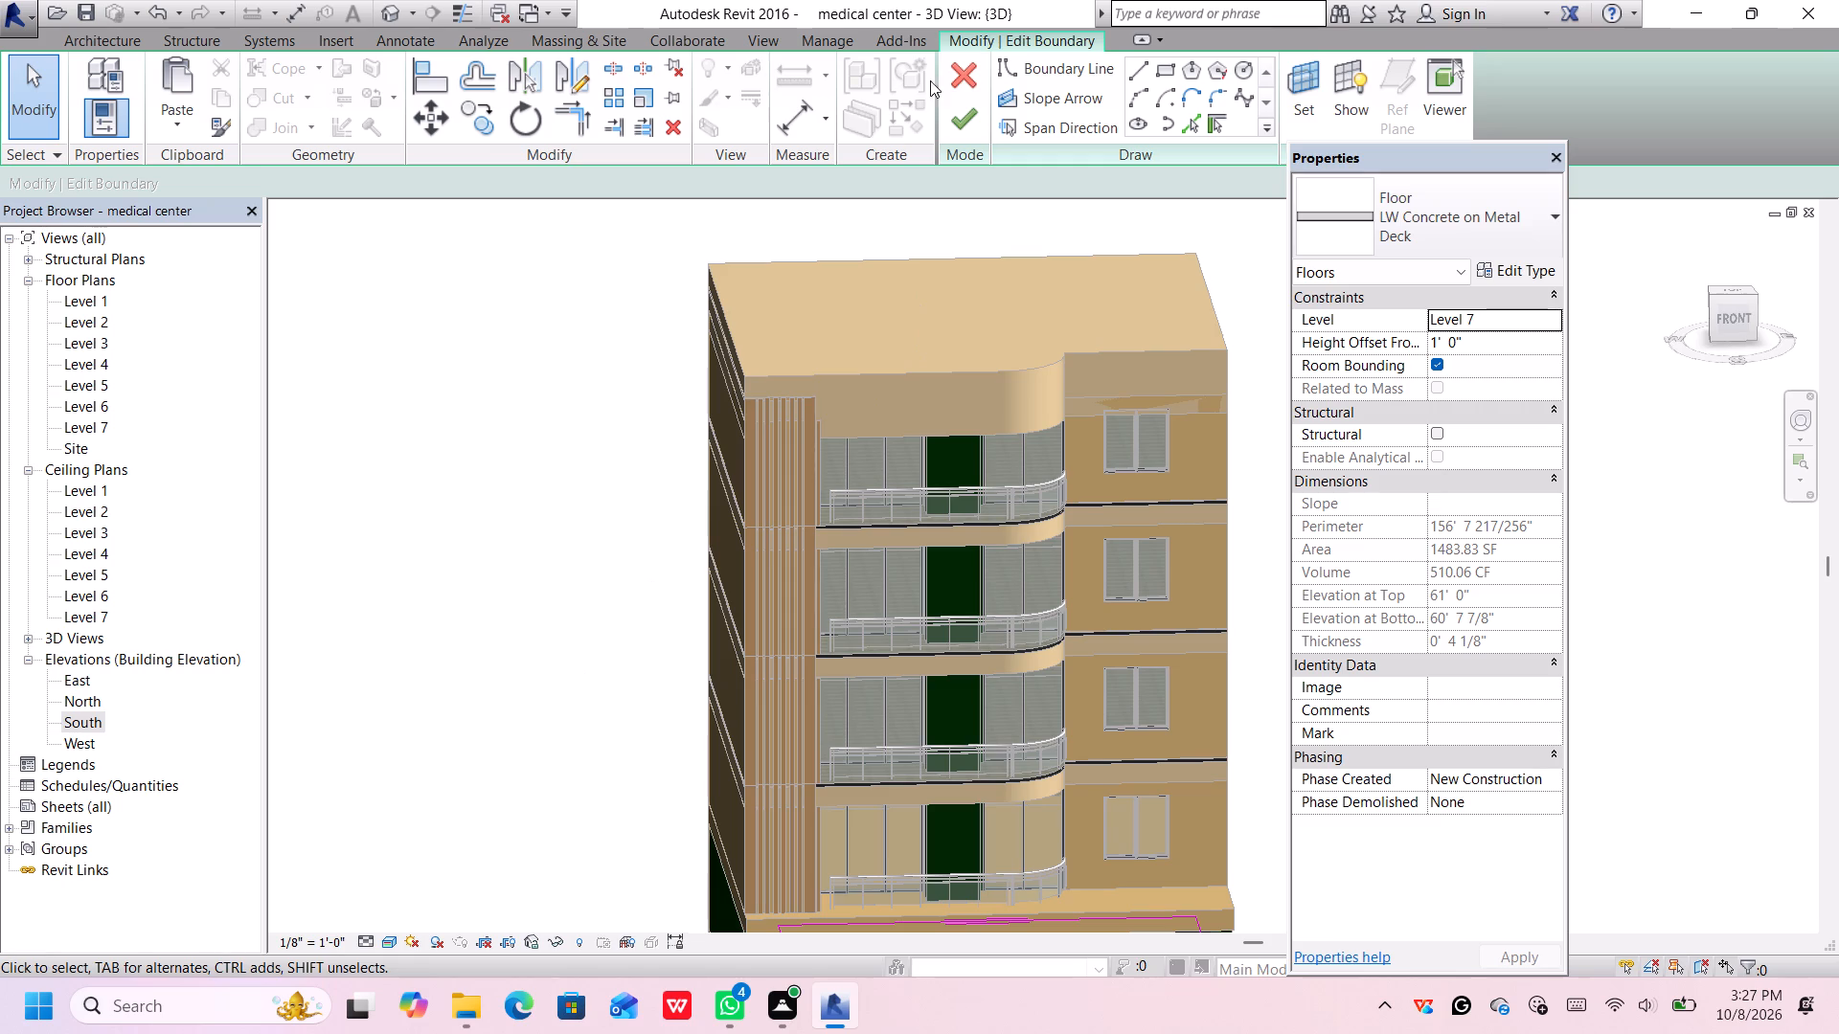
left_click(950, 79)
Examine the Level 7 LW Concrete on Metal Deck floor's edge along the curved front and the window bay.
scroll(750, 454, "down", 2)
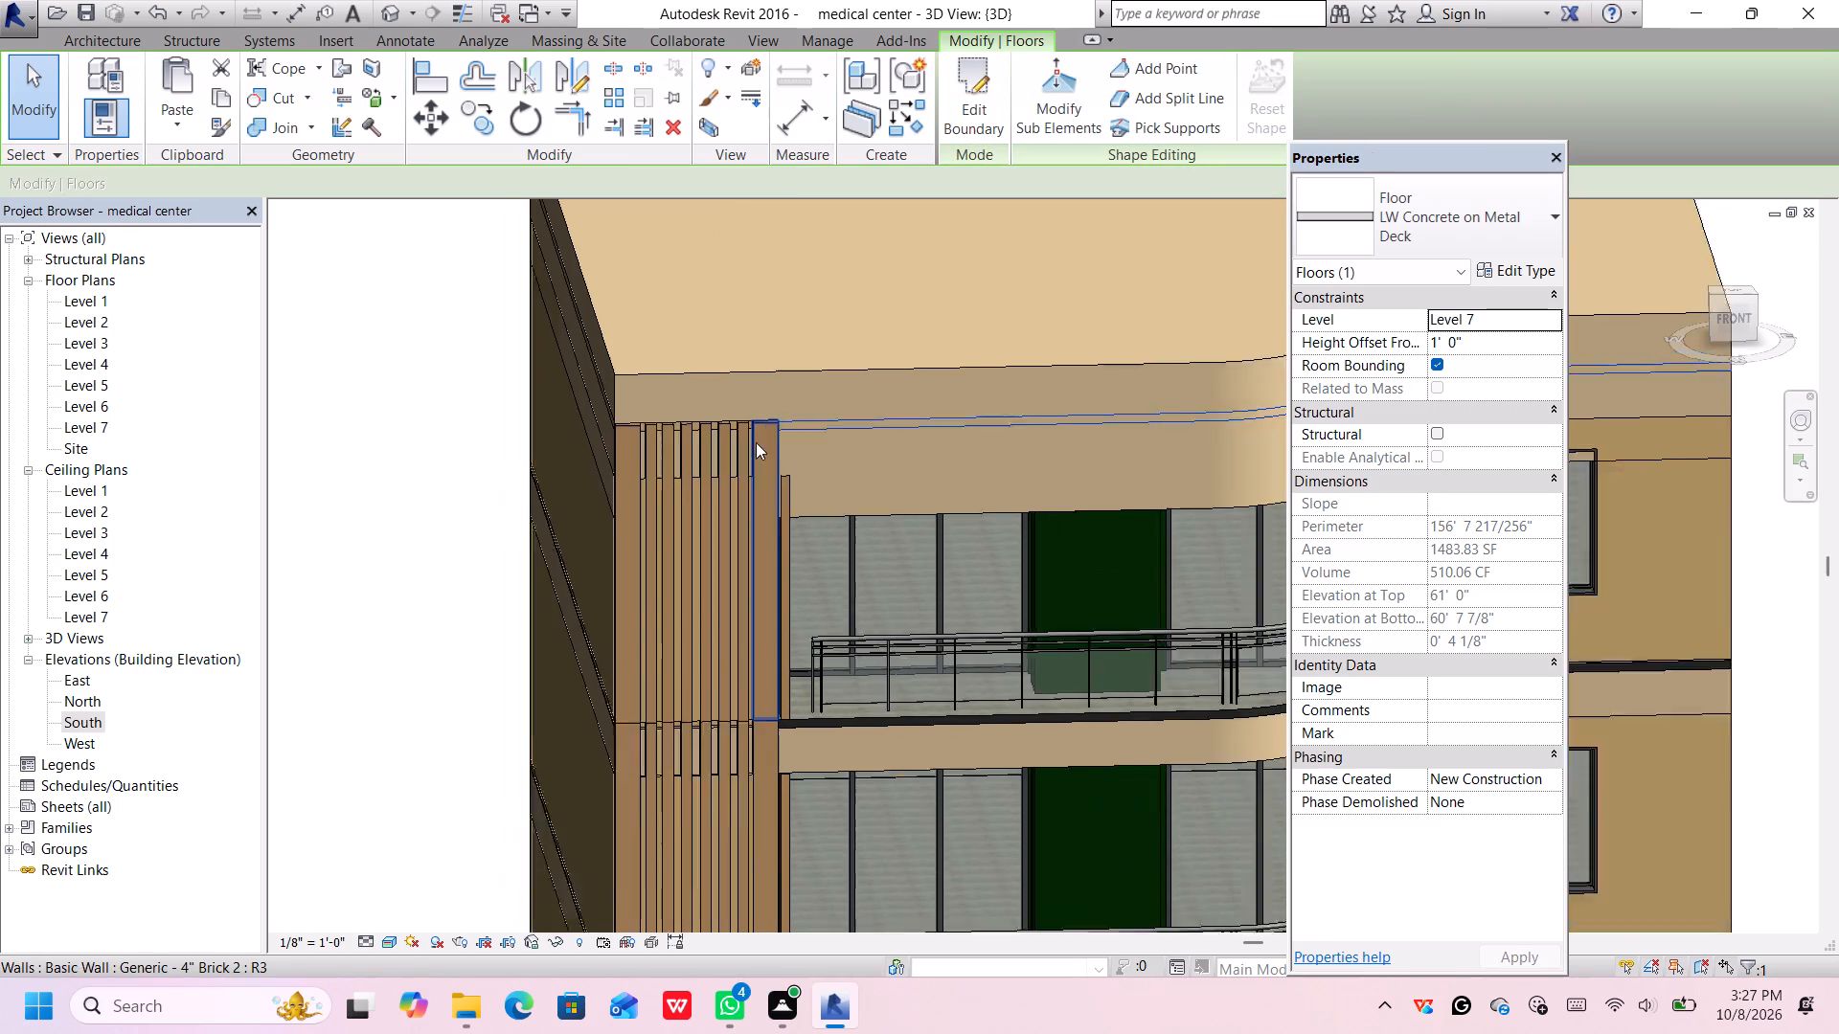
scroll(756, 442, "down", 1)
middle_click_drag(1105, 441, 1033, 371)
scroll(1050, 380, "down", 5)
scroll(1050, 380, "up", 1)
middle_click_drag(1047, 381, 846, 434)
scroll(1021, 396, "up", 2)
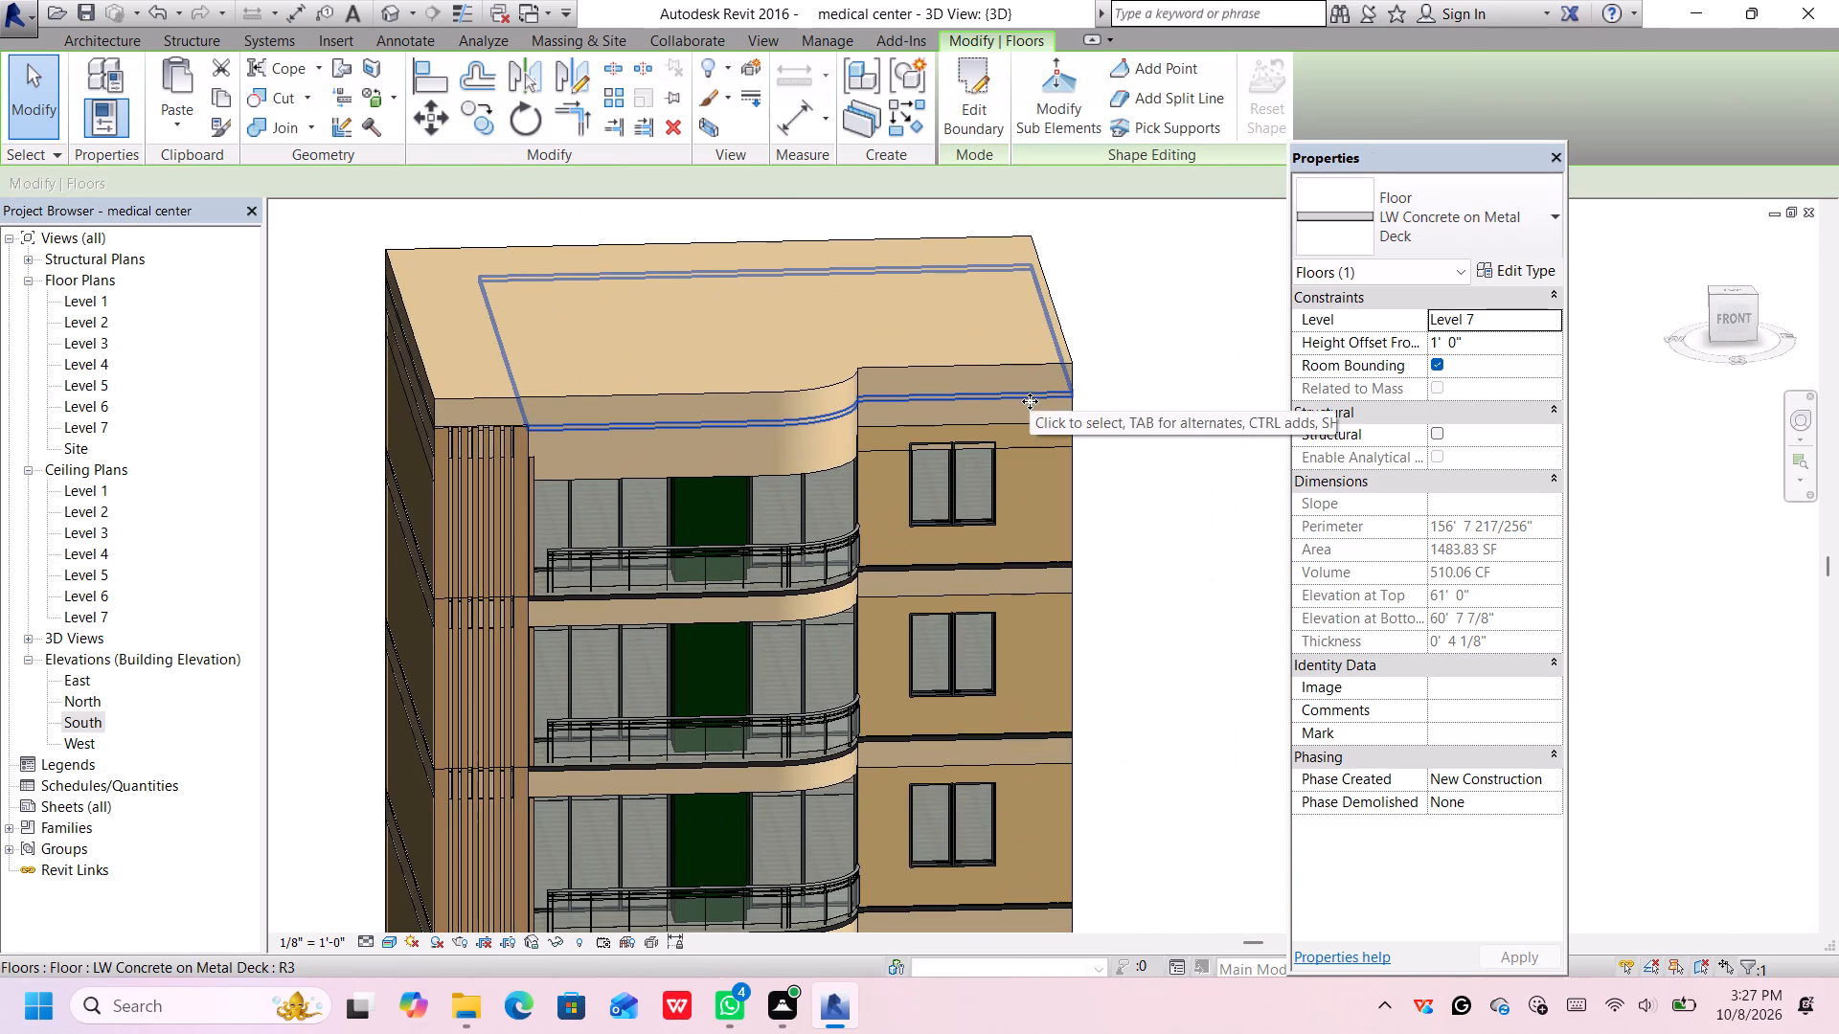
left_click(1032, 397)
scroll(1036, 393, "up", 14)
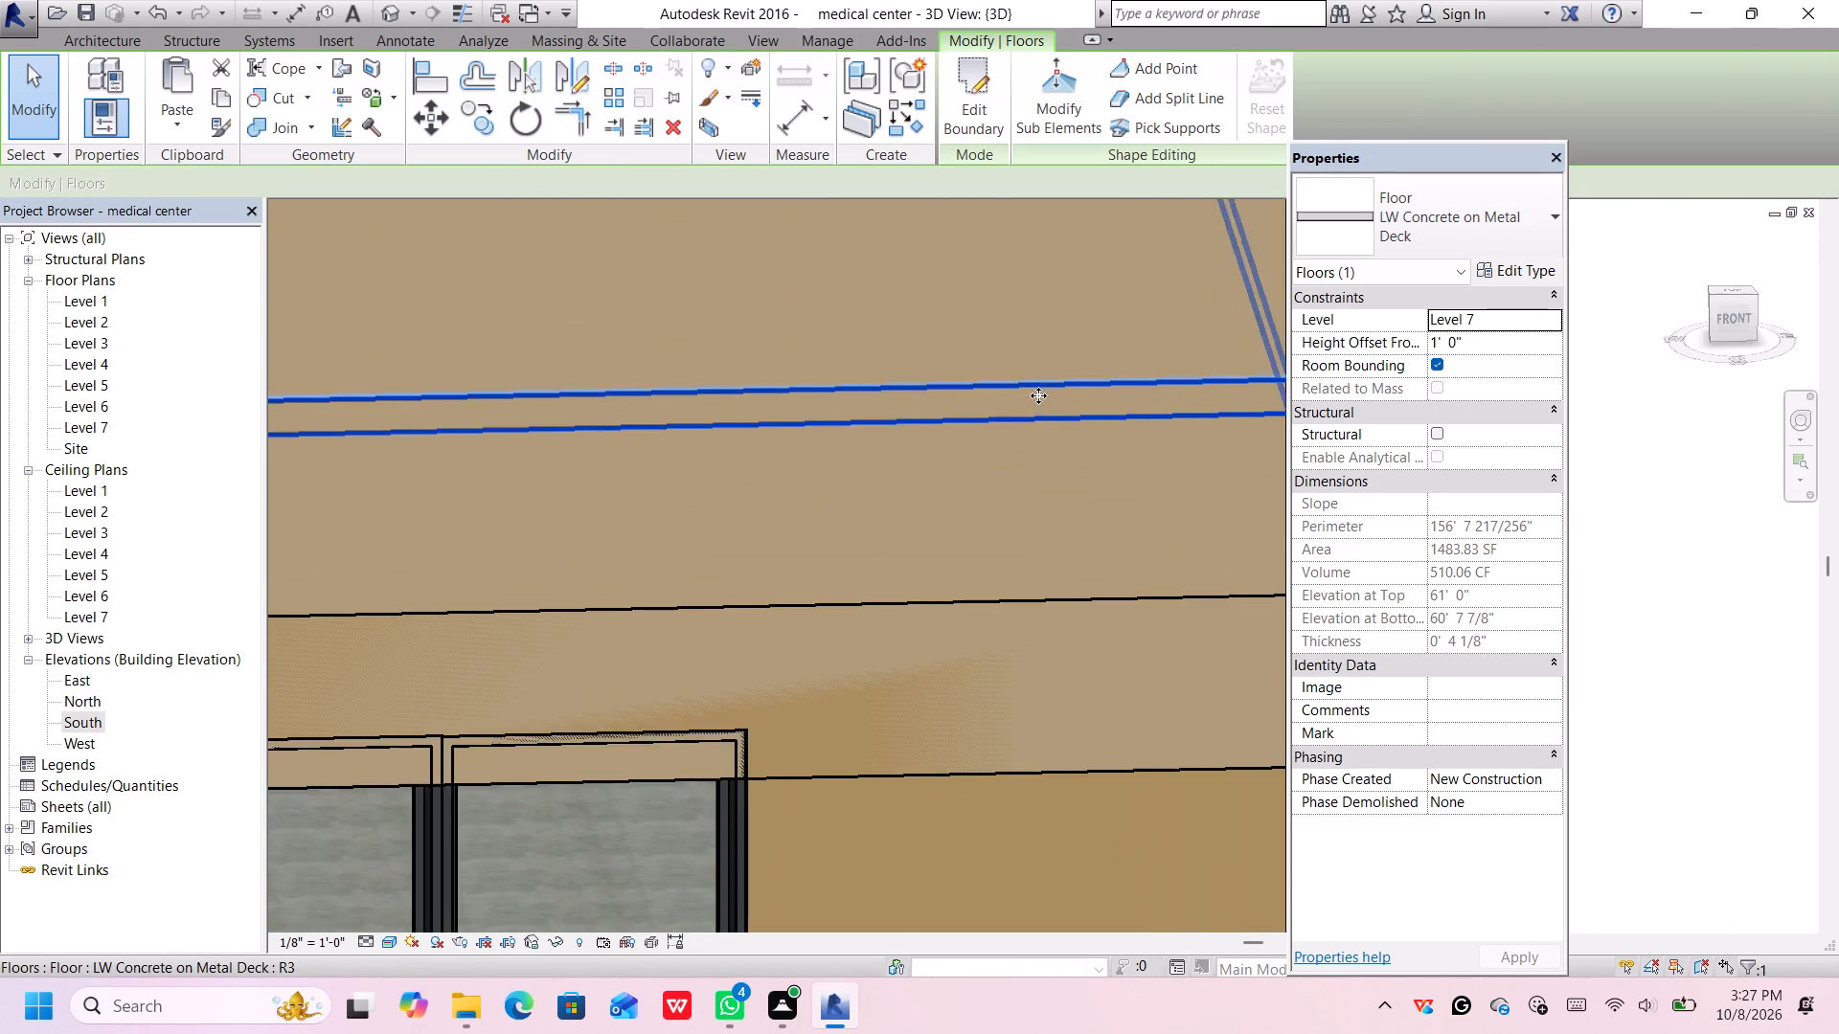
scroll(1038, 396, "up", 3)
left_click(1037, 396)
scroll(1037, 396, "down", 8)
scroll(1037, 396, "up", 1)
scroll(1037, 396, "down", 5)
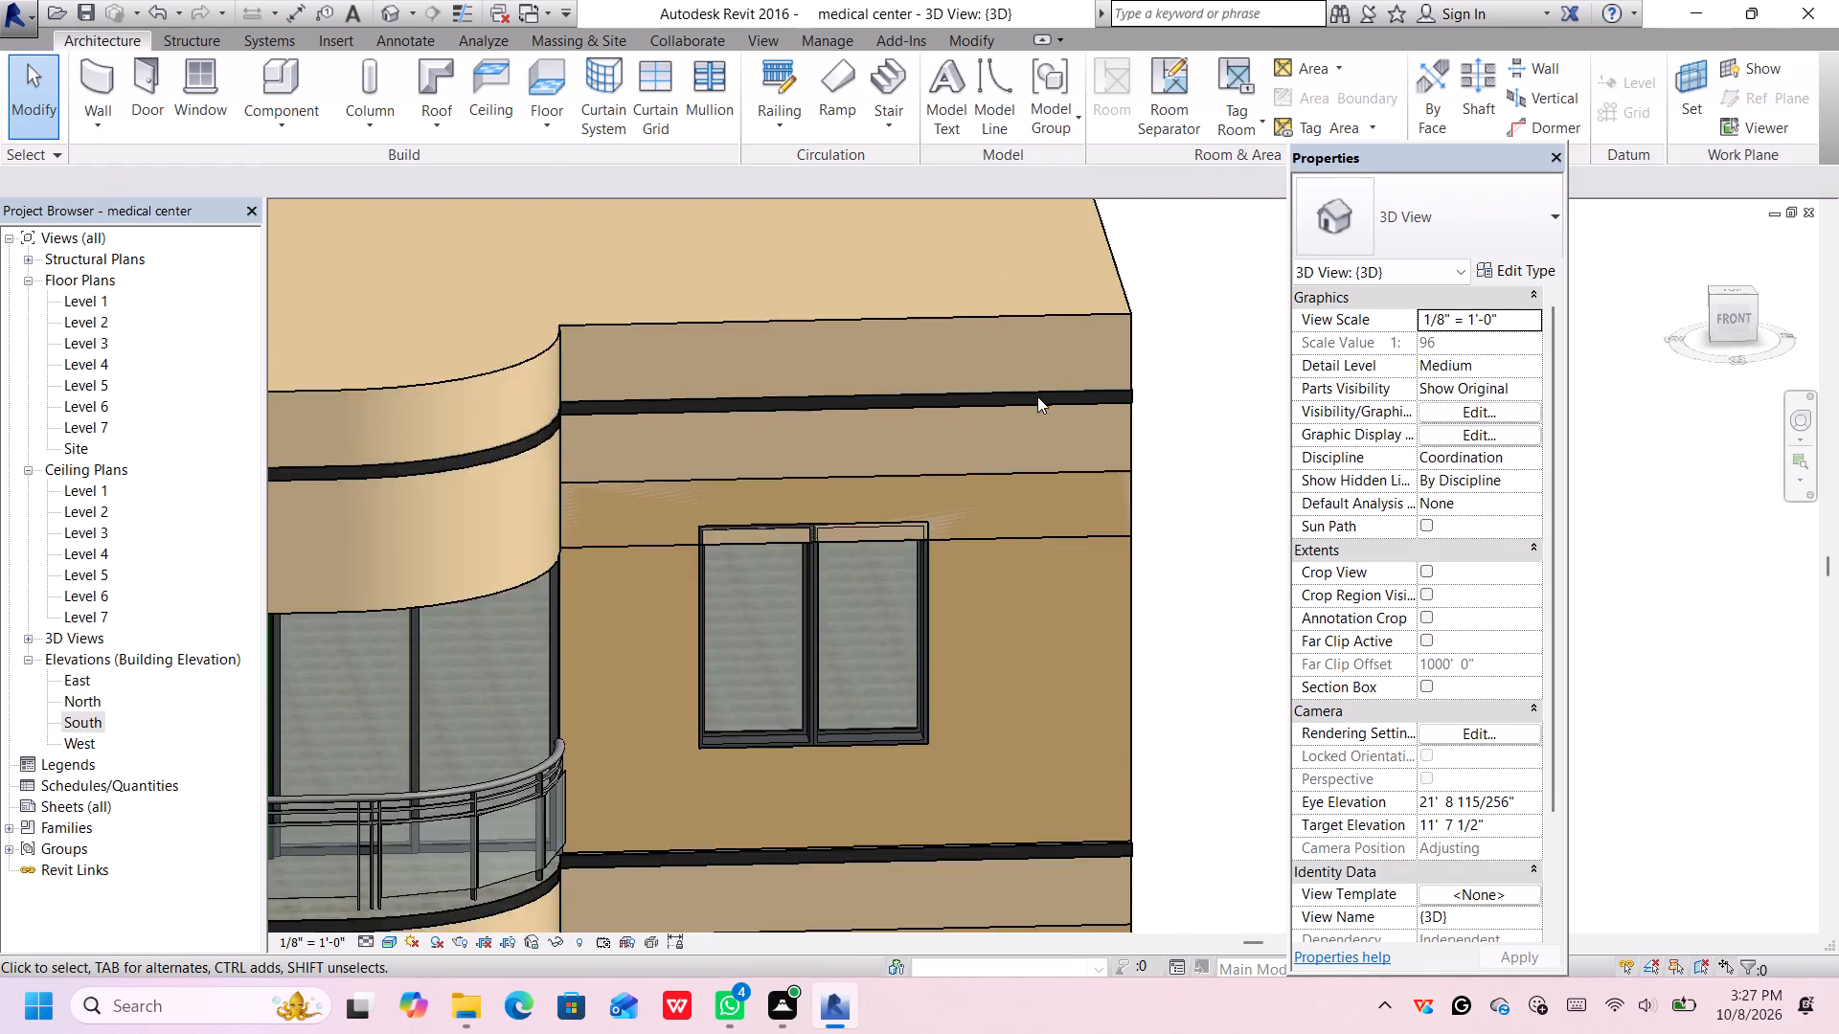
scroll(1033, 399, "down", 4)
scroll(550, 438, "up", 4)
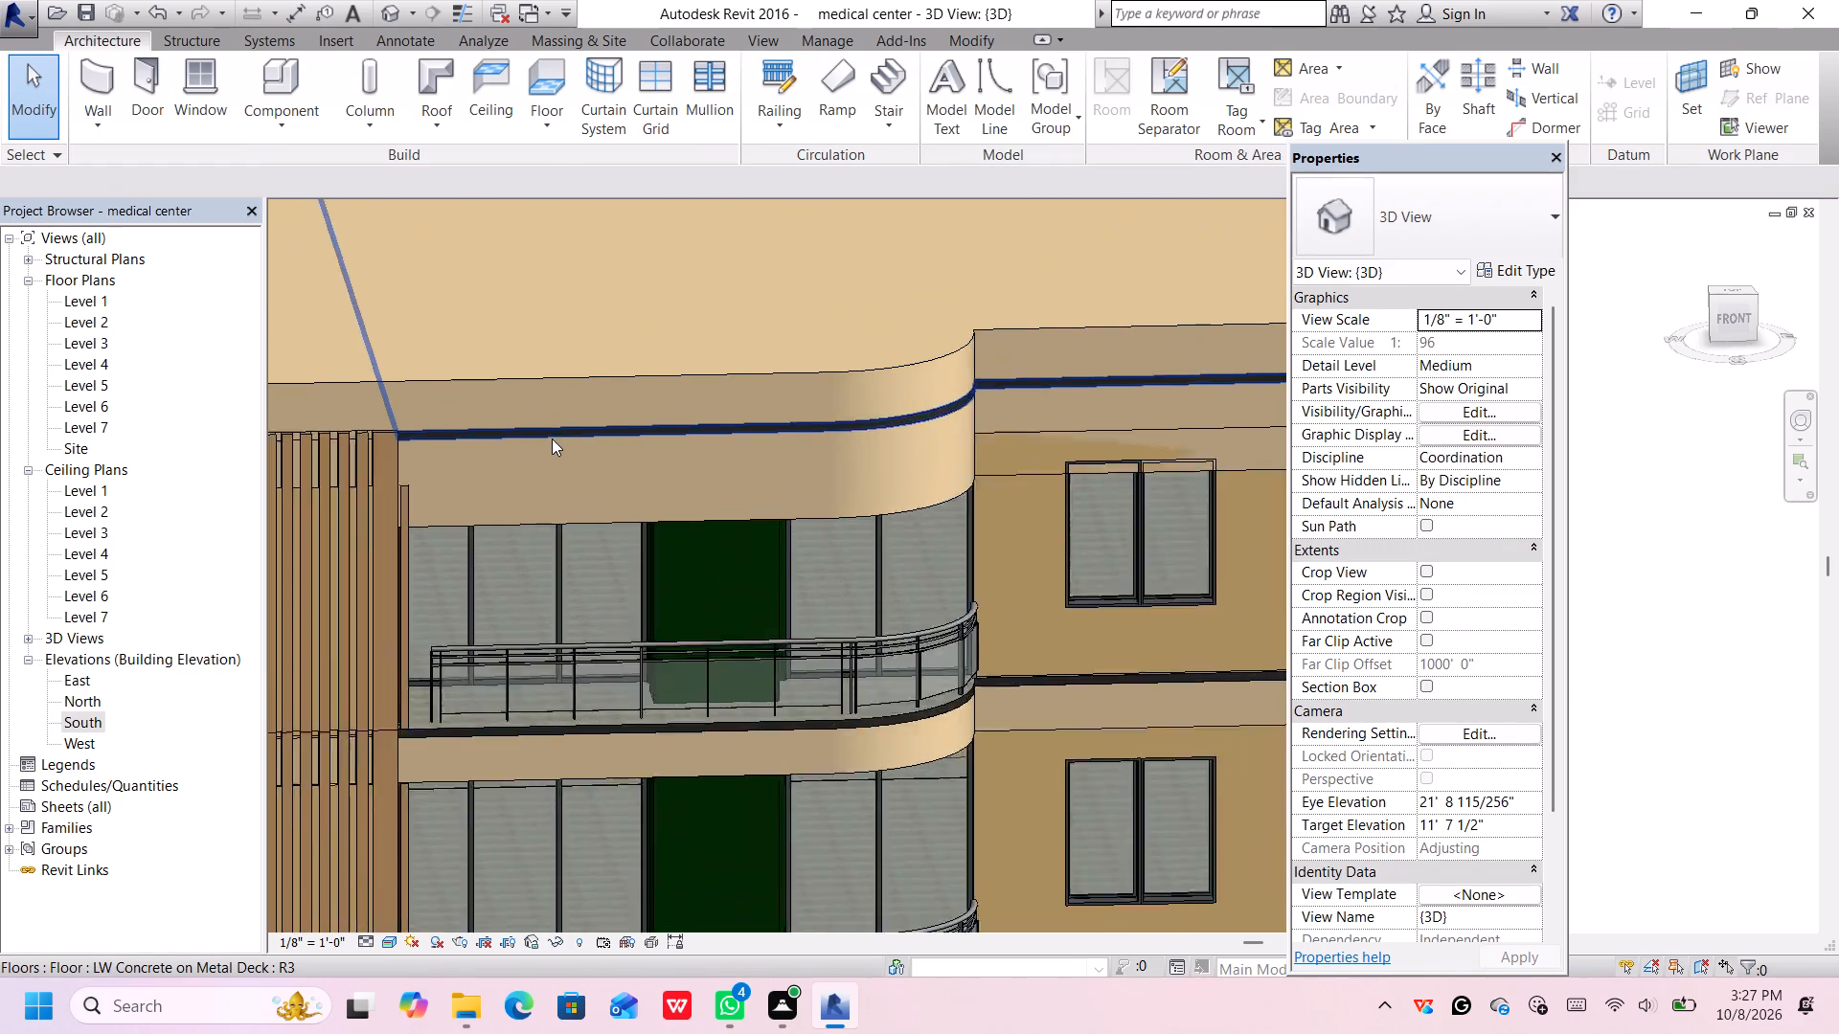
scroll(552, 438, "up", 2)
left_click(556, 431)
left_click(556, 431)
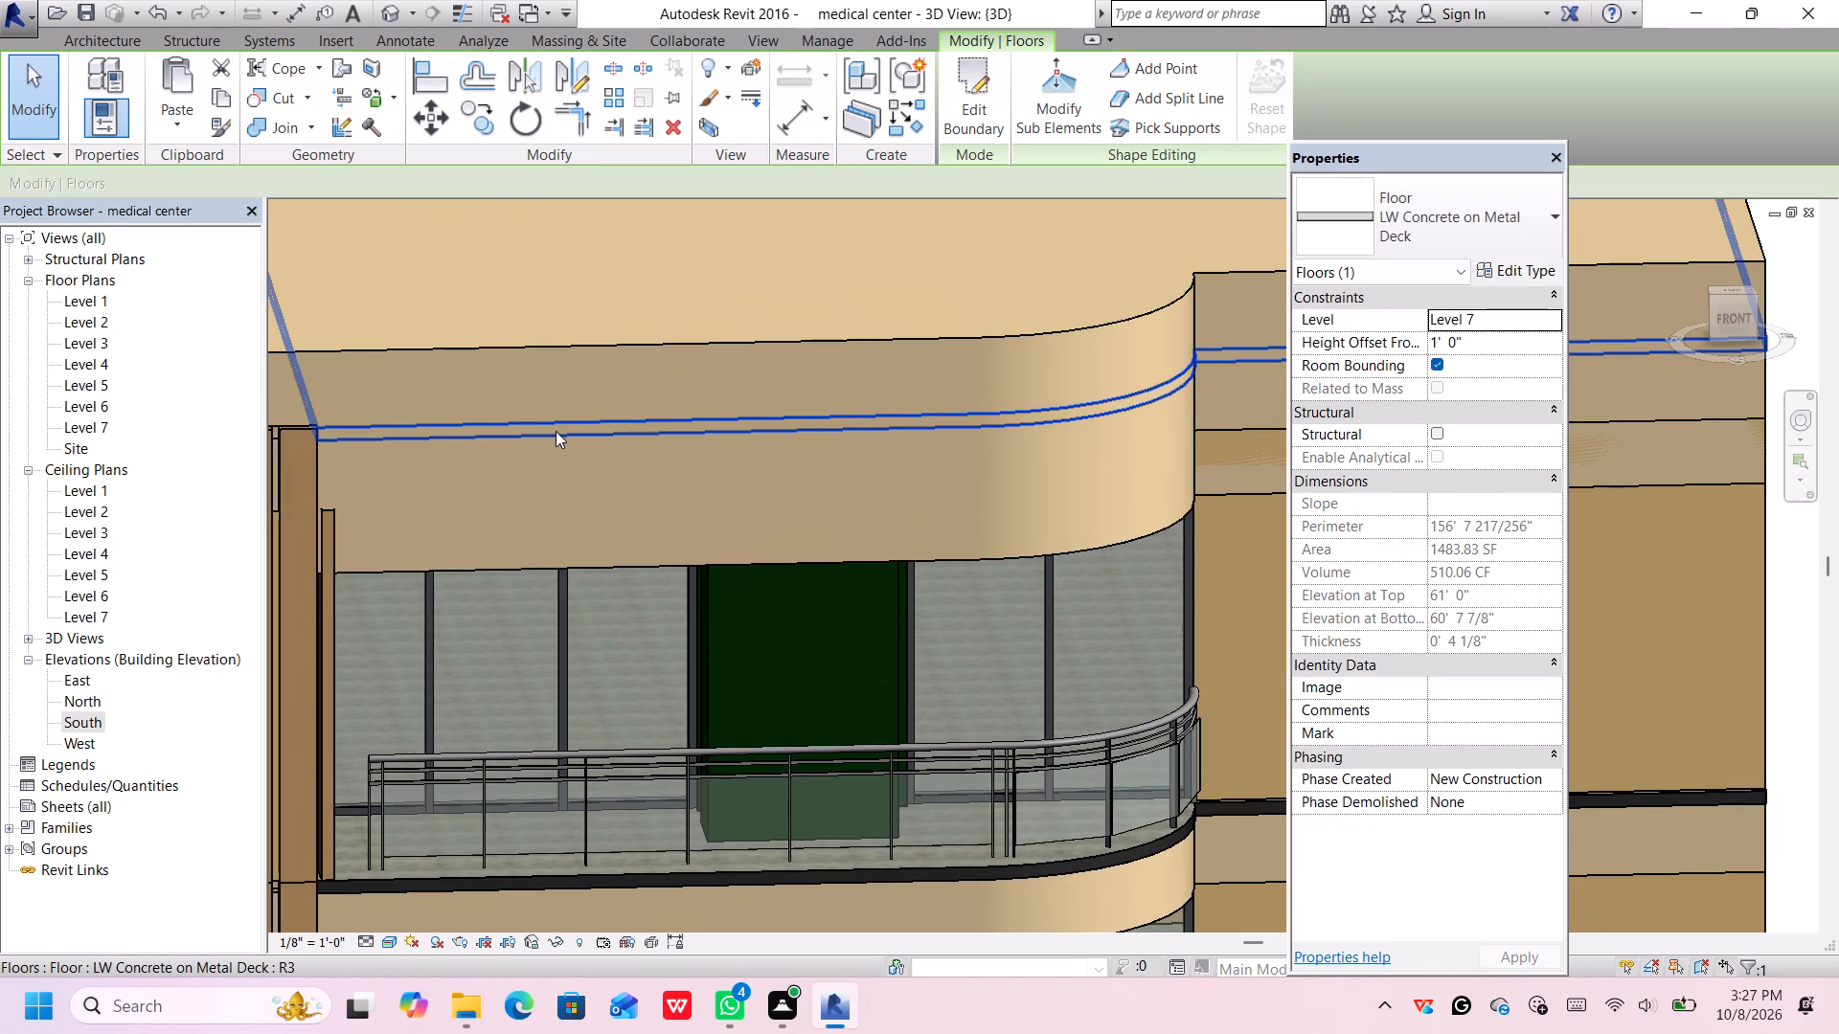
scroll(558, 426, "up", 5)
left_click(565, 429)
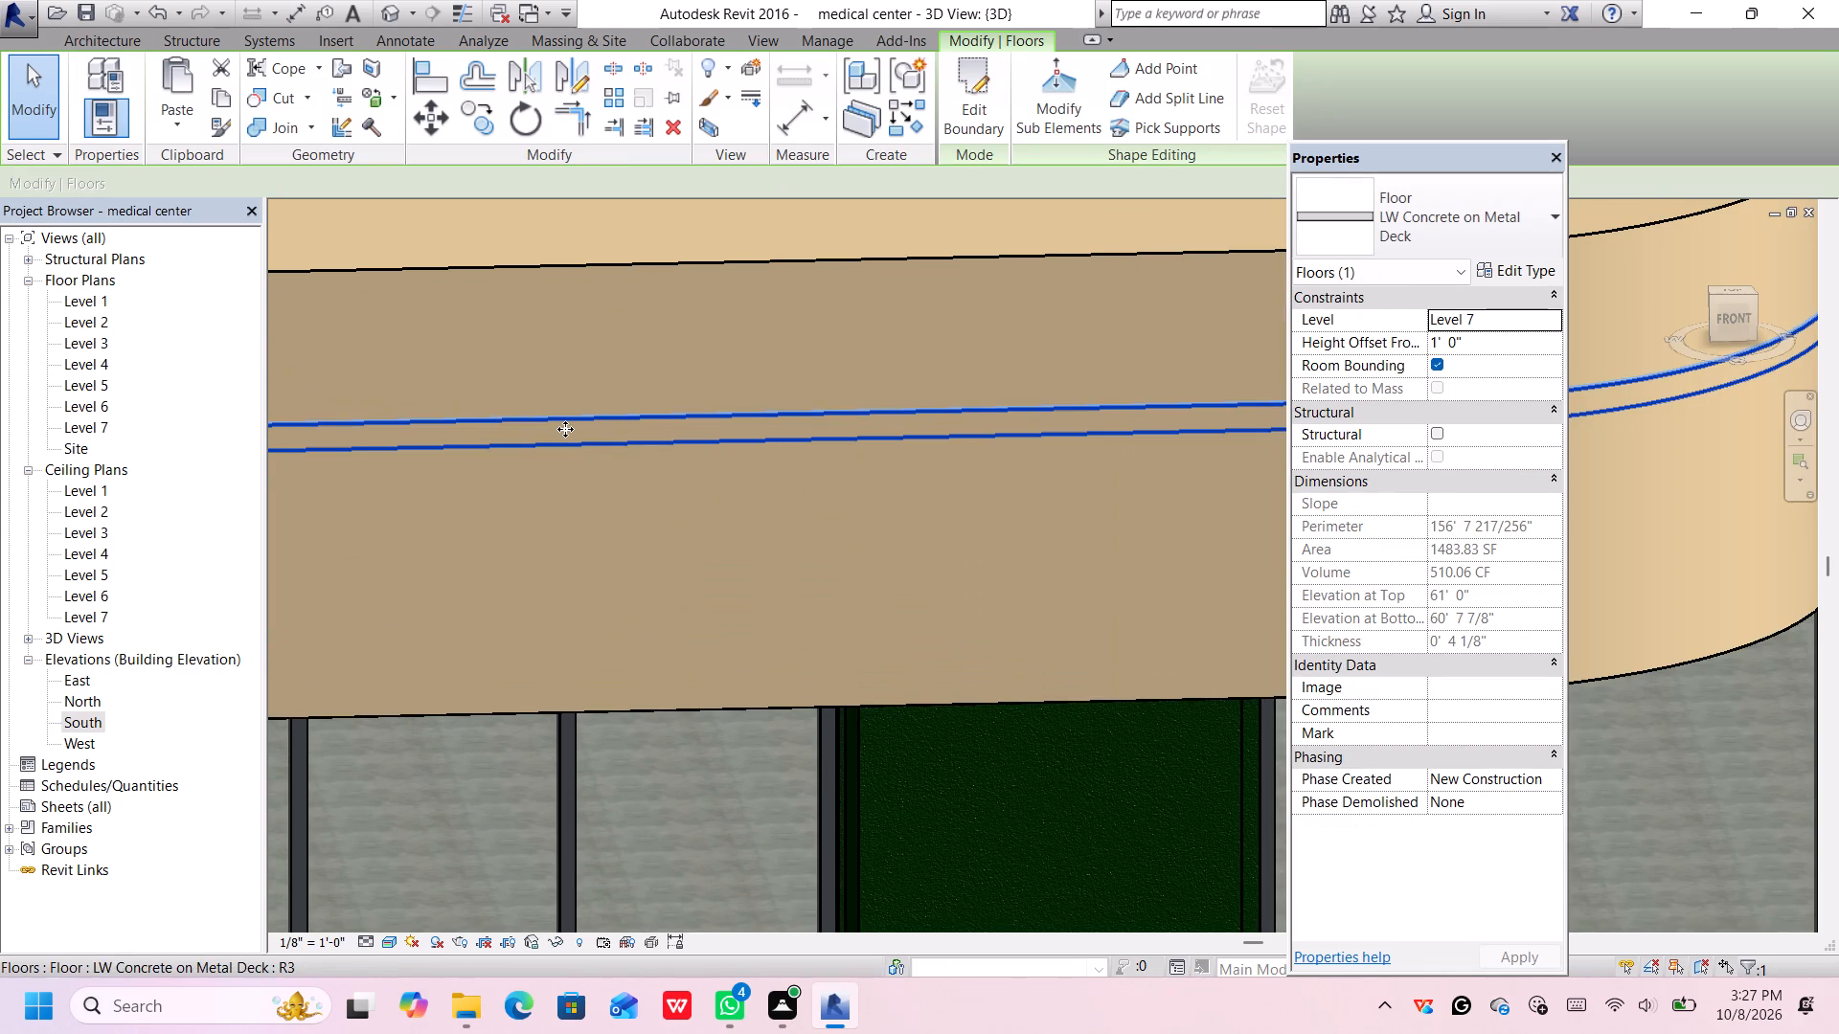
left_click(572, 431)
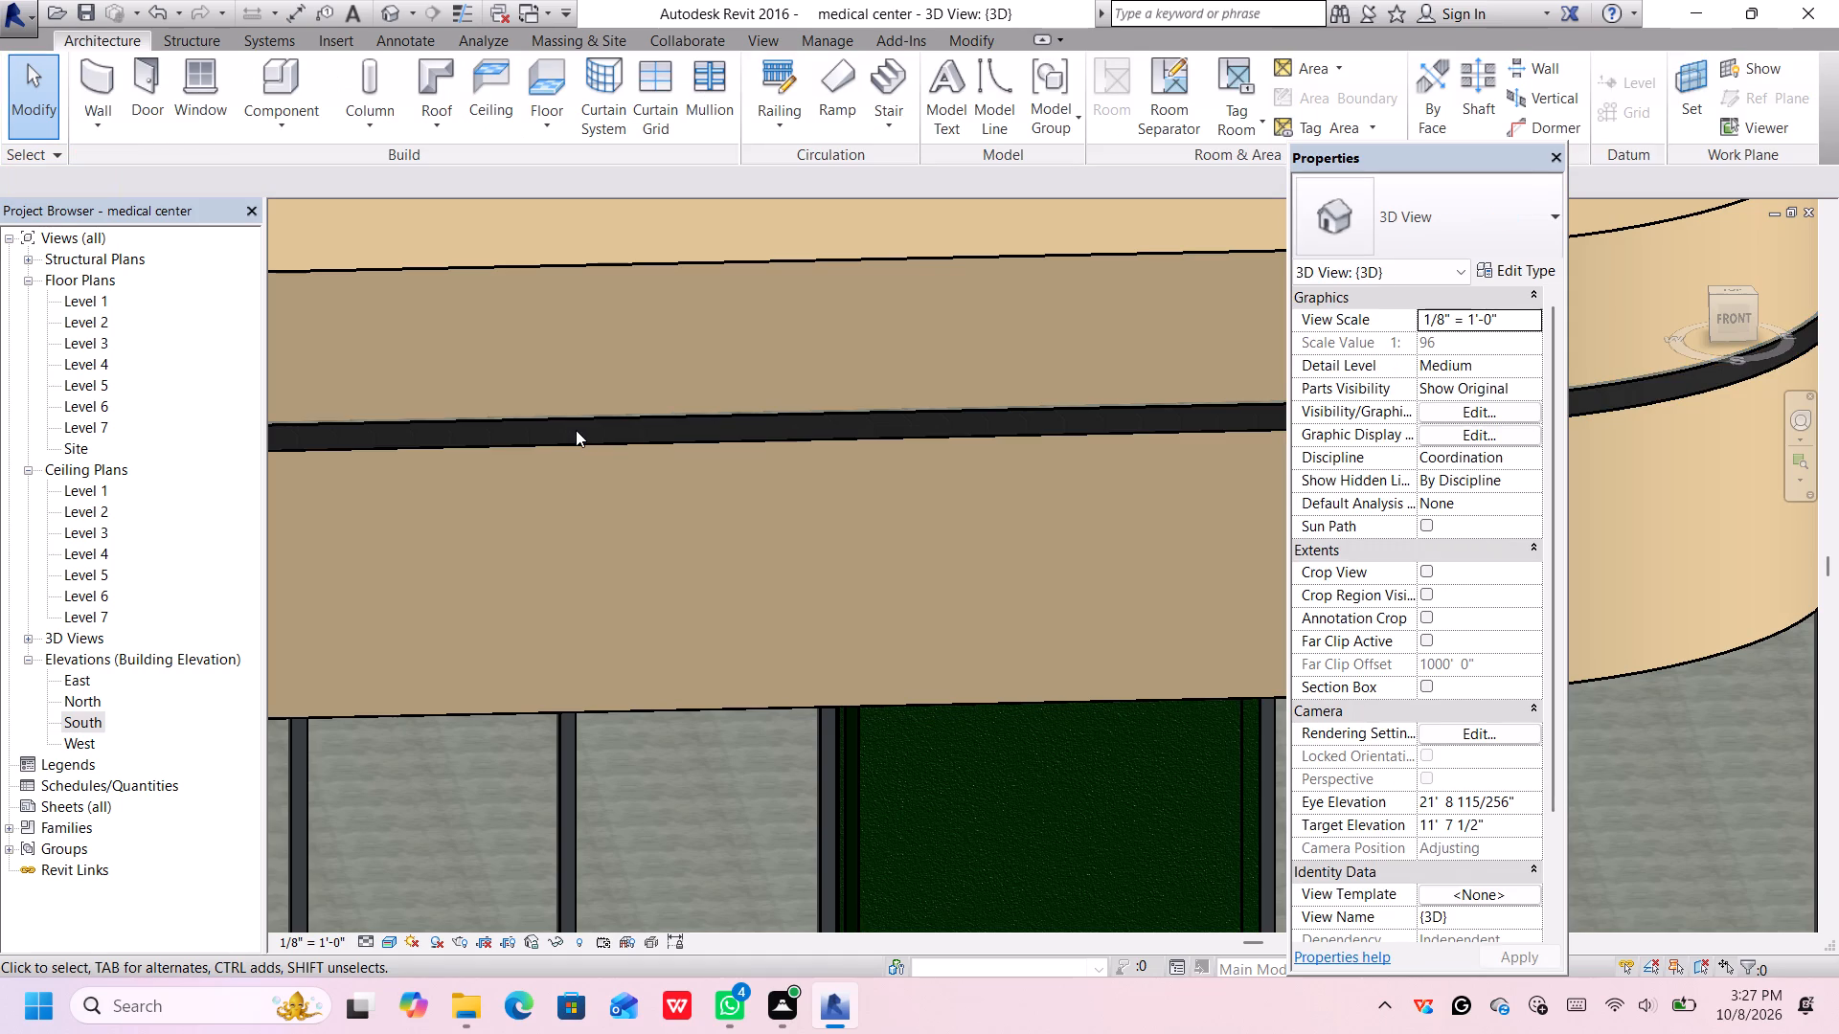
scroll(576, 431, "down", 12)
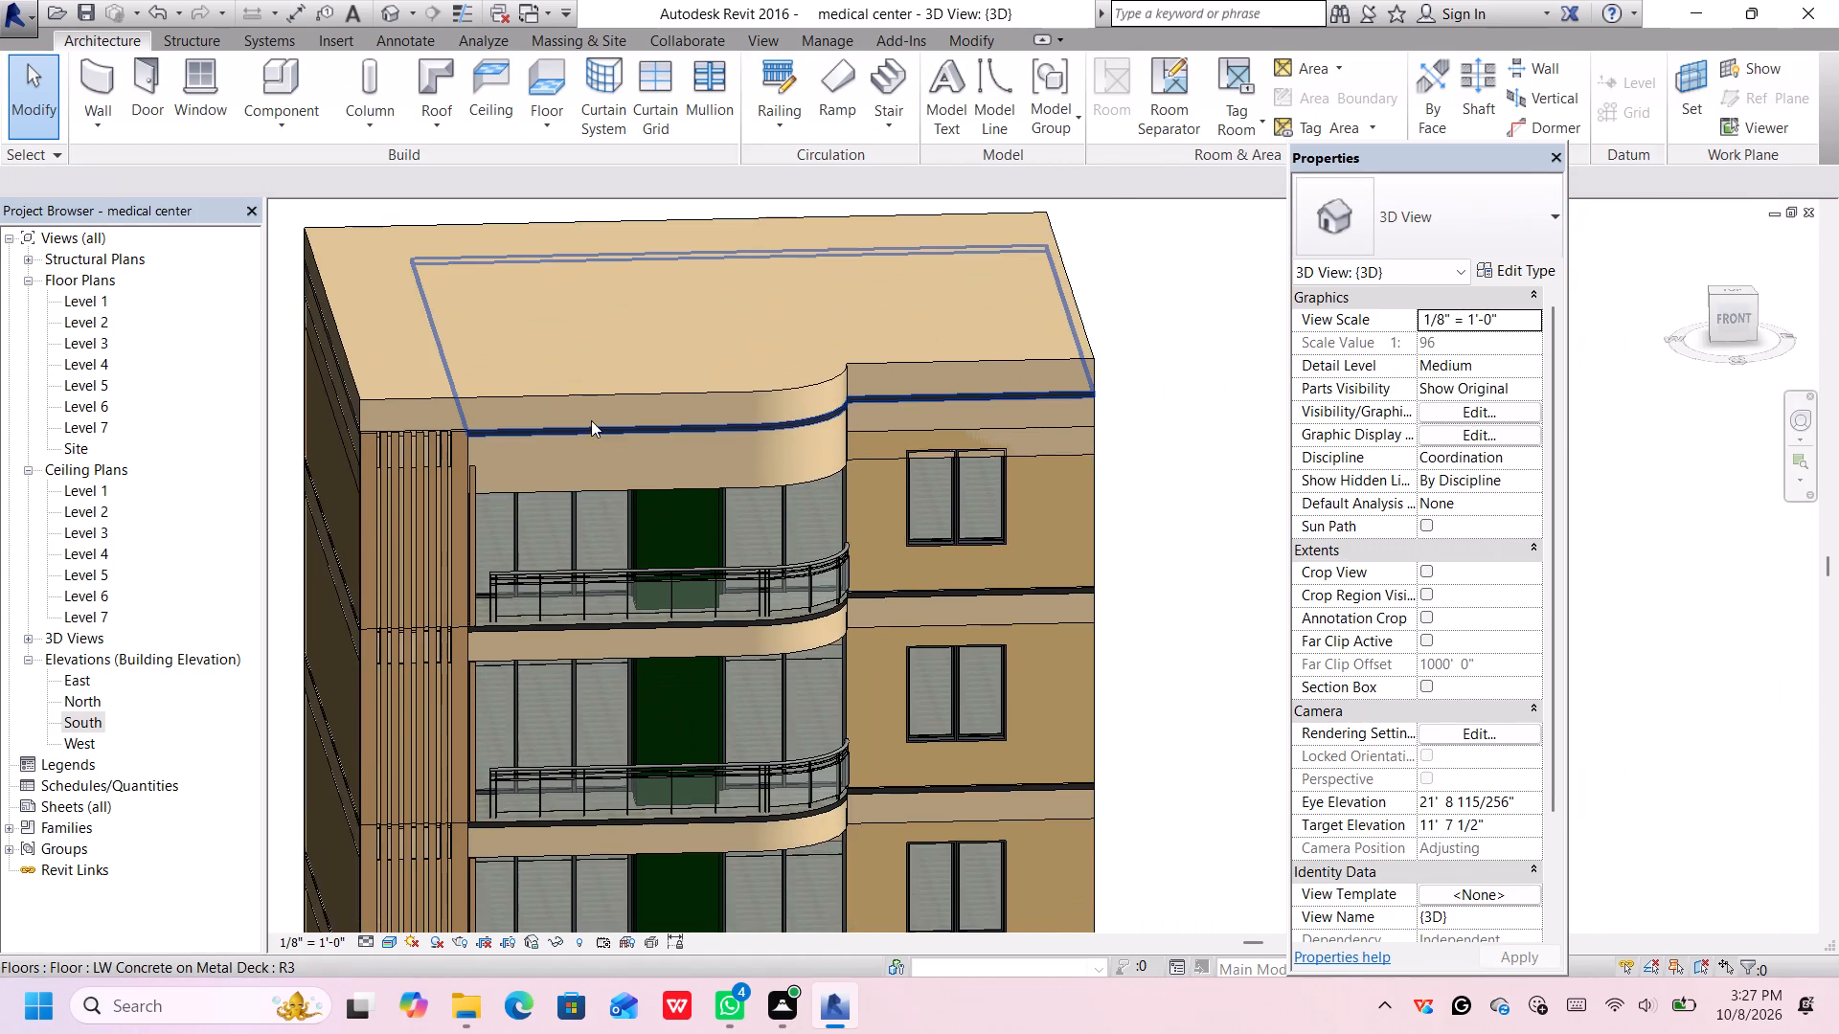
middle_click_drag(591, 397, 602, 351)
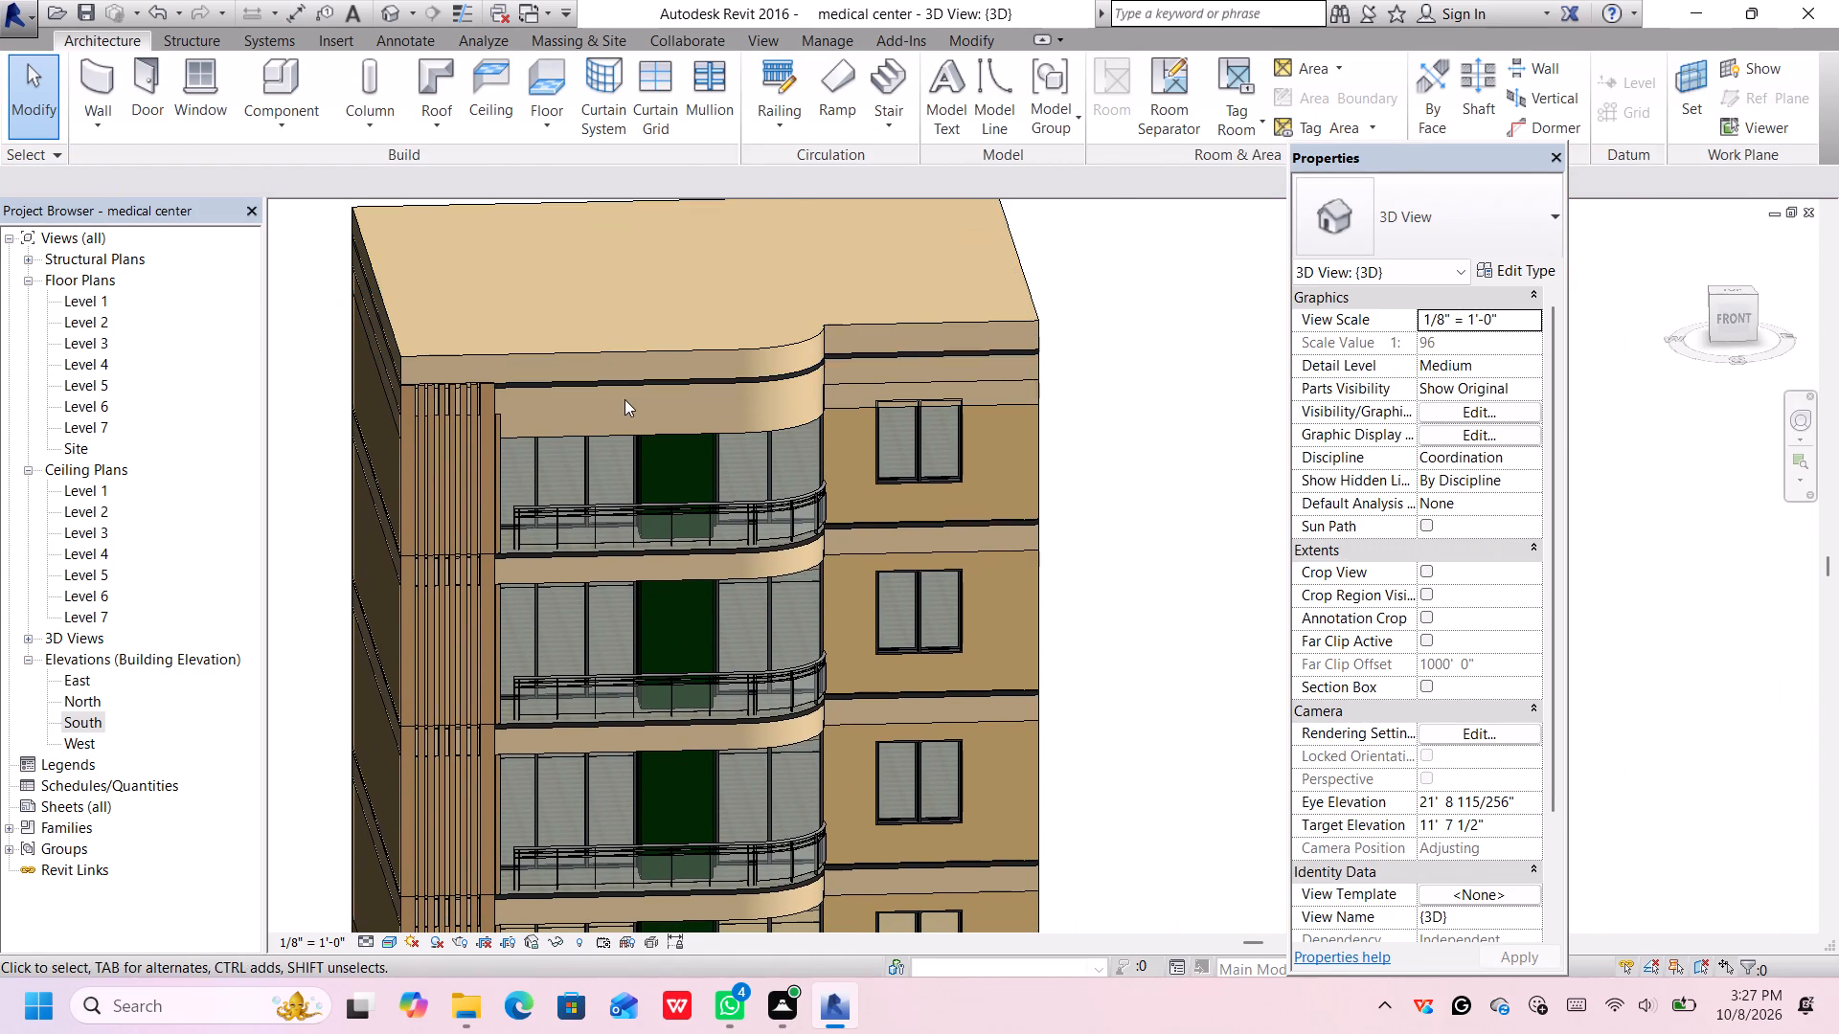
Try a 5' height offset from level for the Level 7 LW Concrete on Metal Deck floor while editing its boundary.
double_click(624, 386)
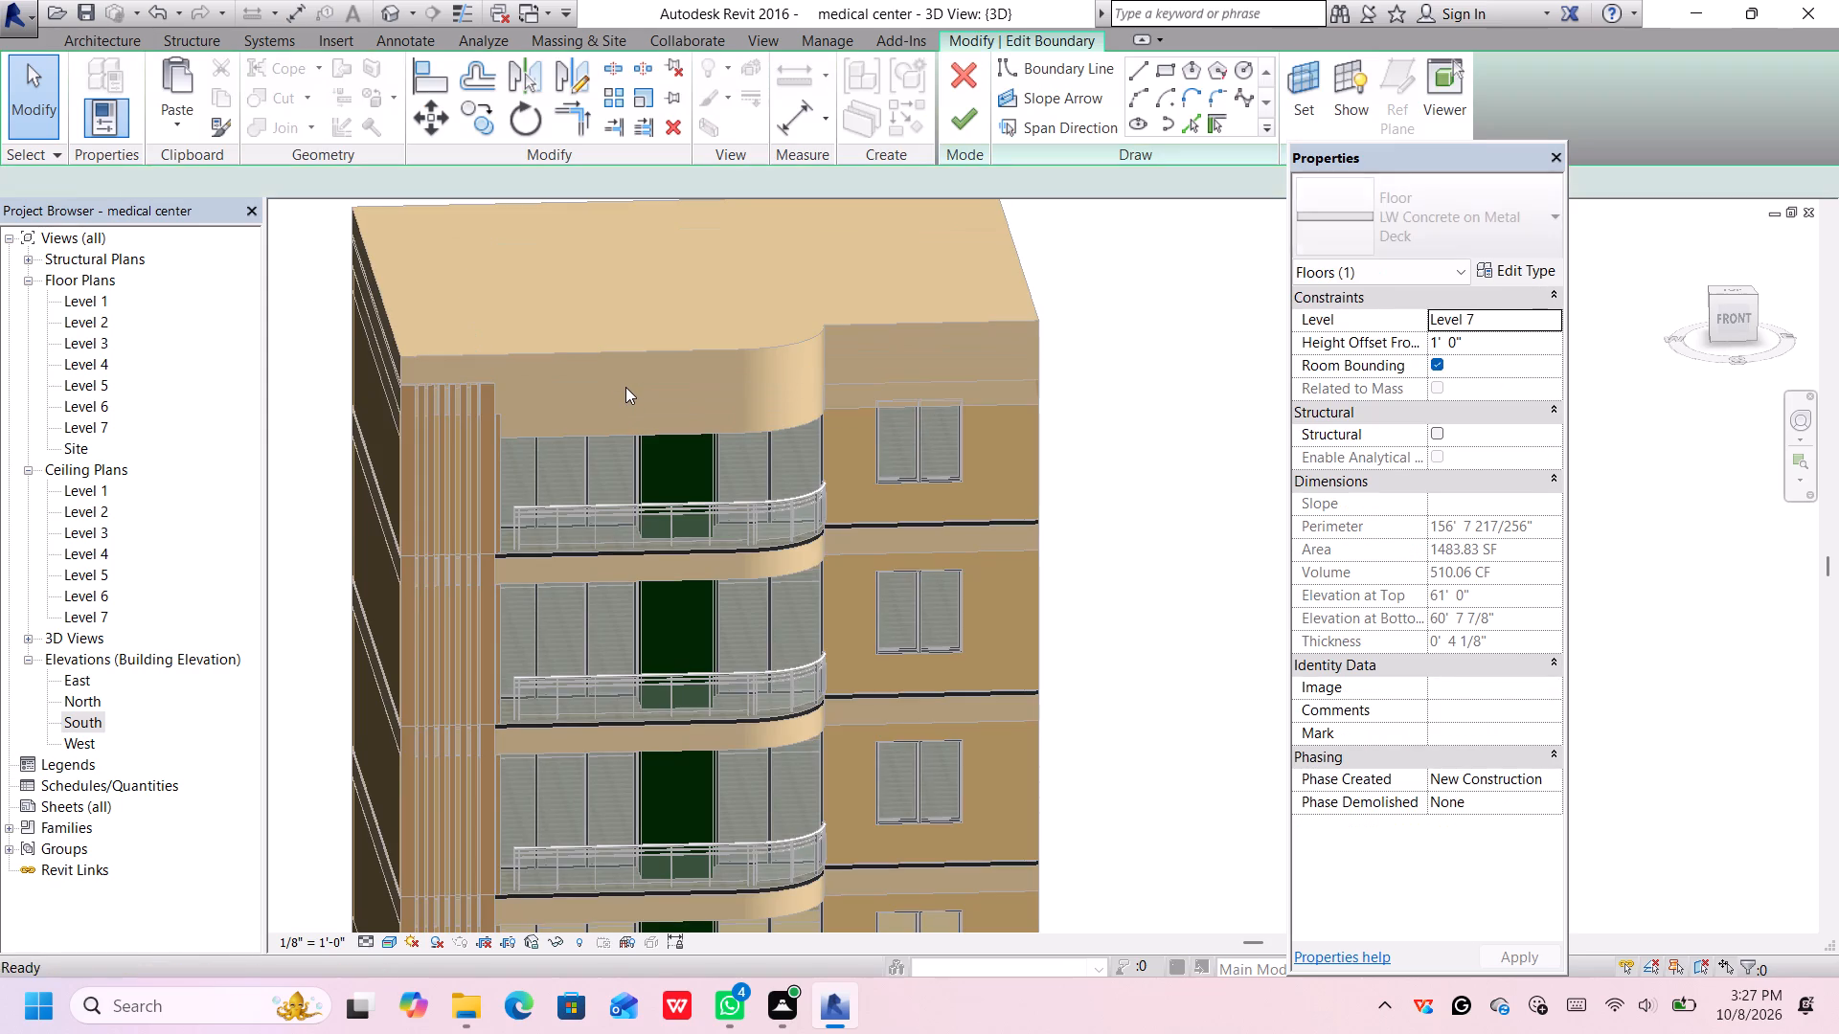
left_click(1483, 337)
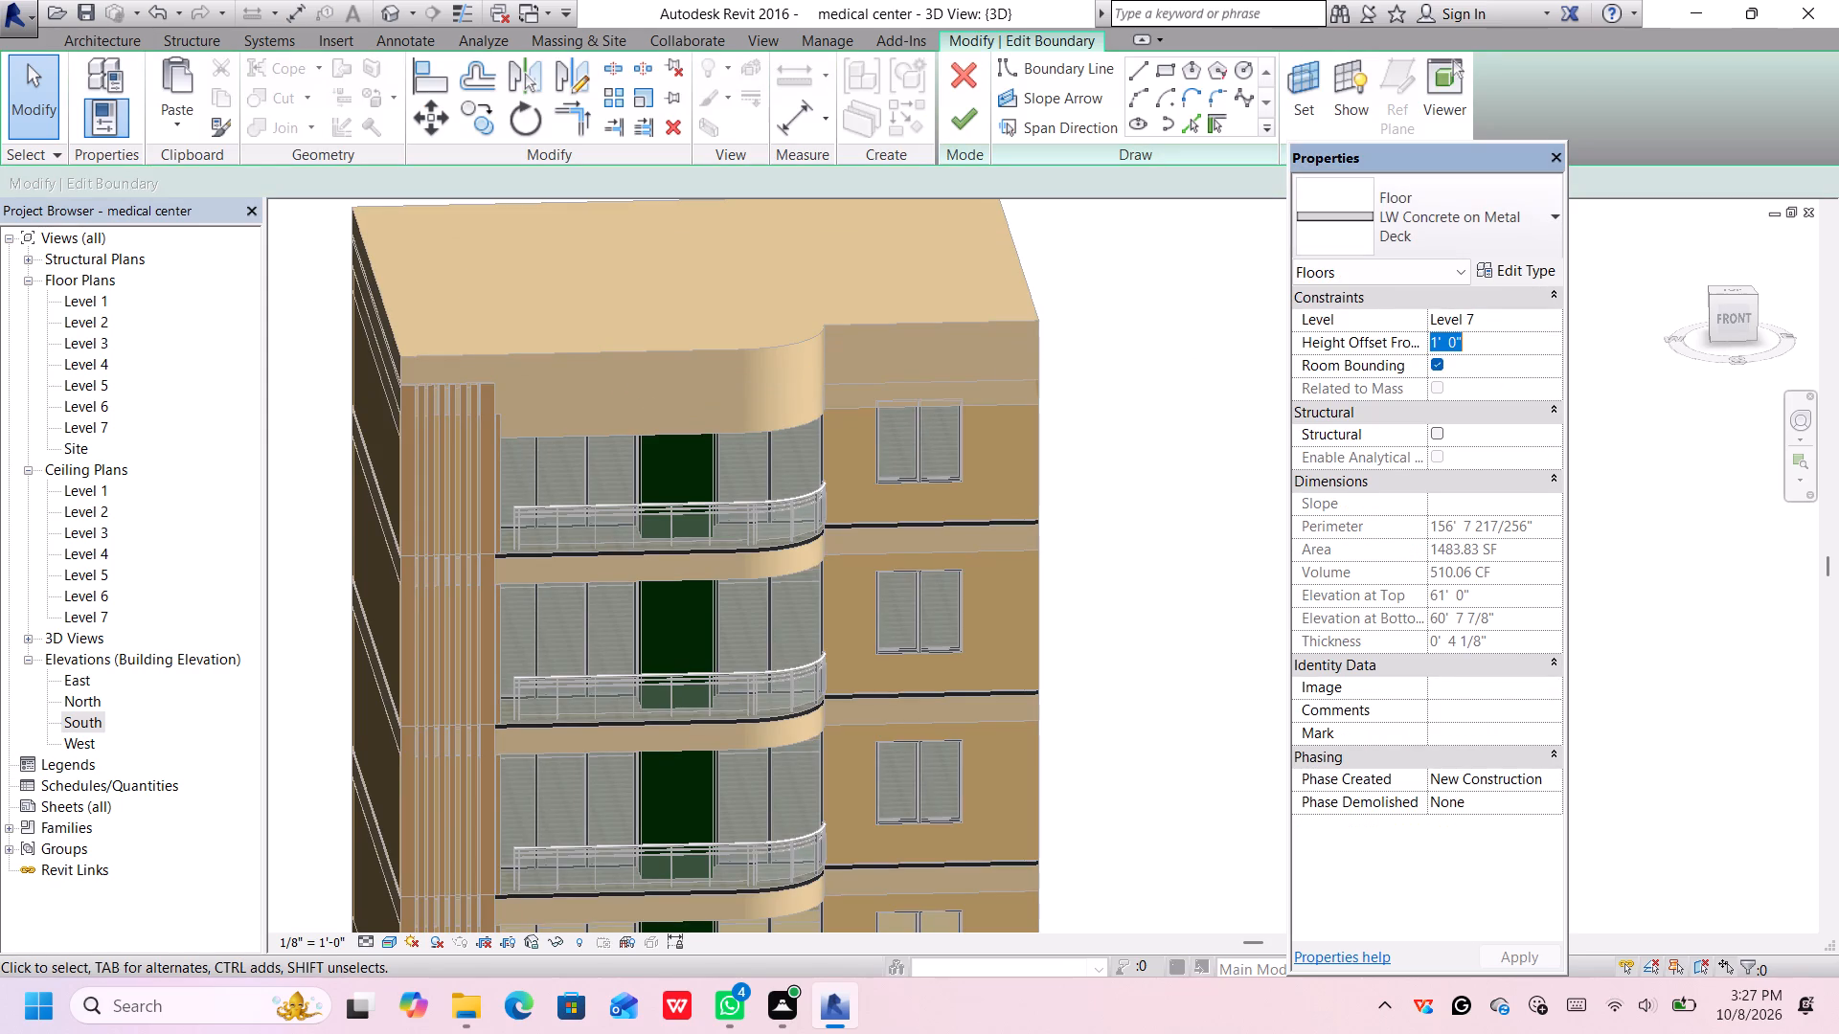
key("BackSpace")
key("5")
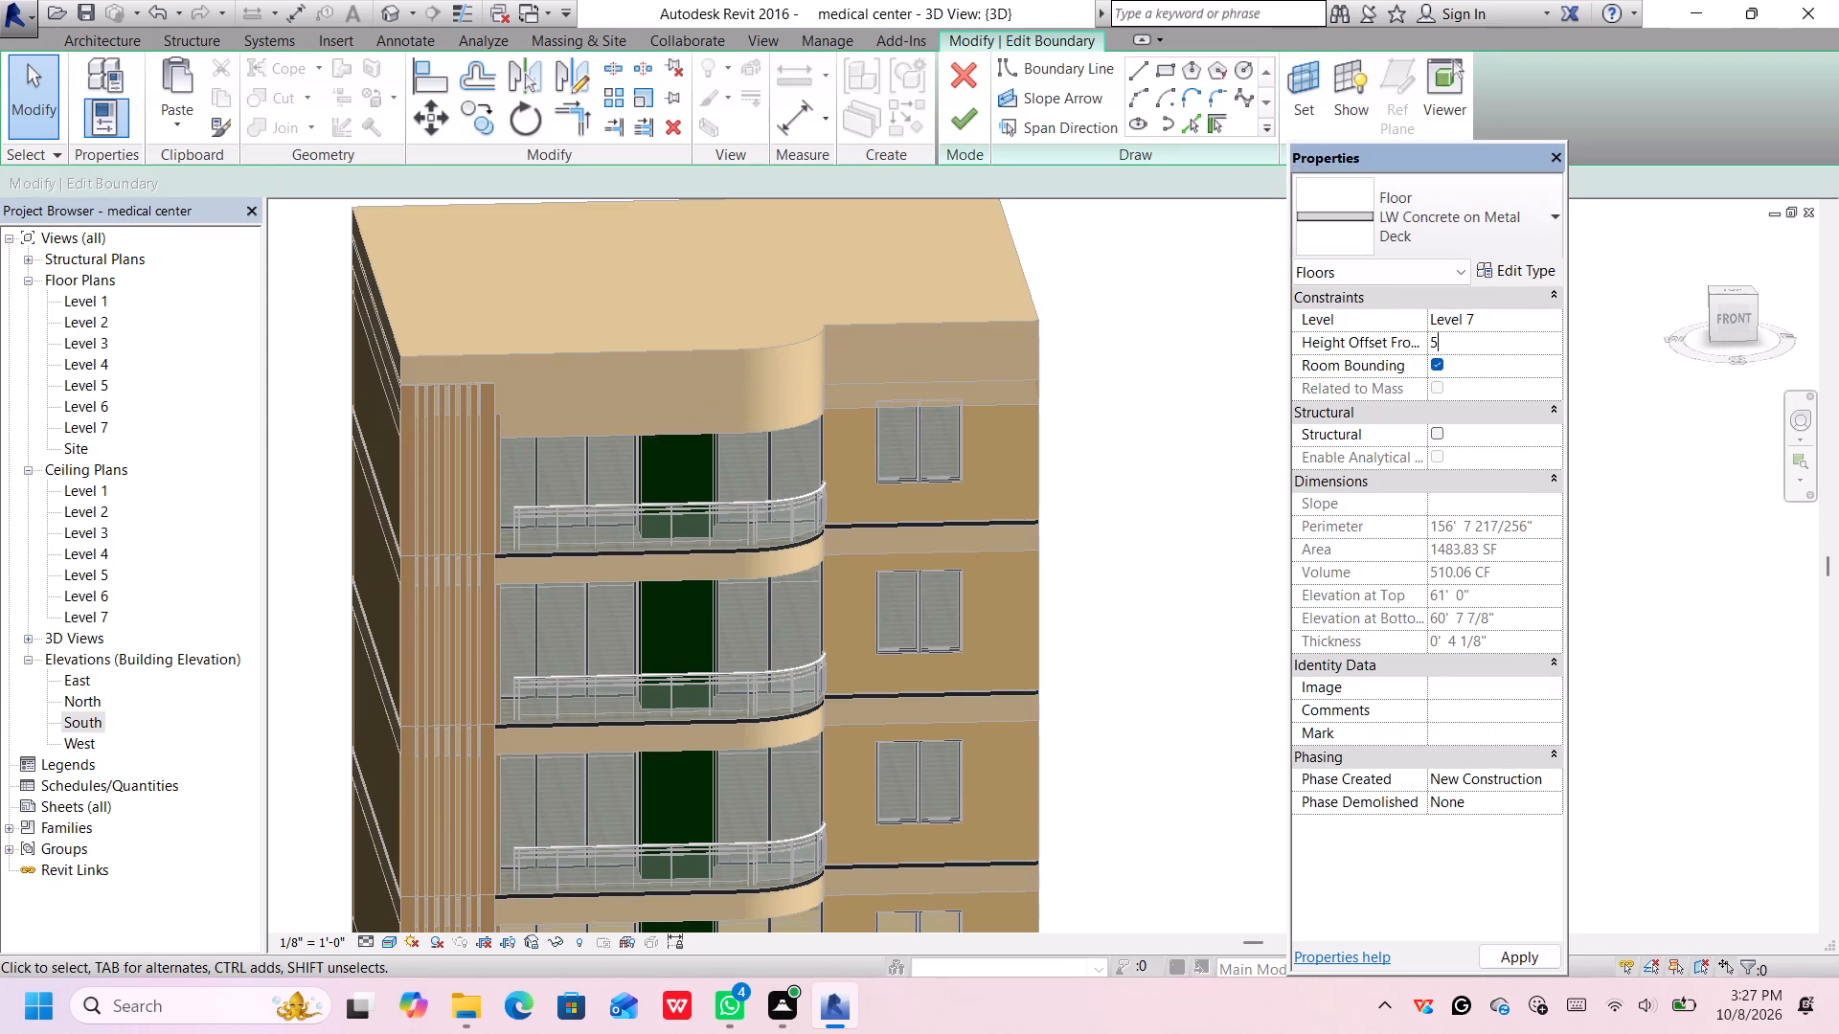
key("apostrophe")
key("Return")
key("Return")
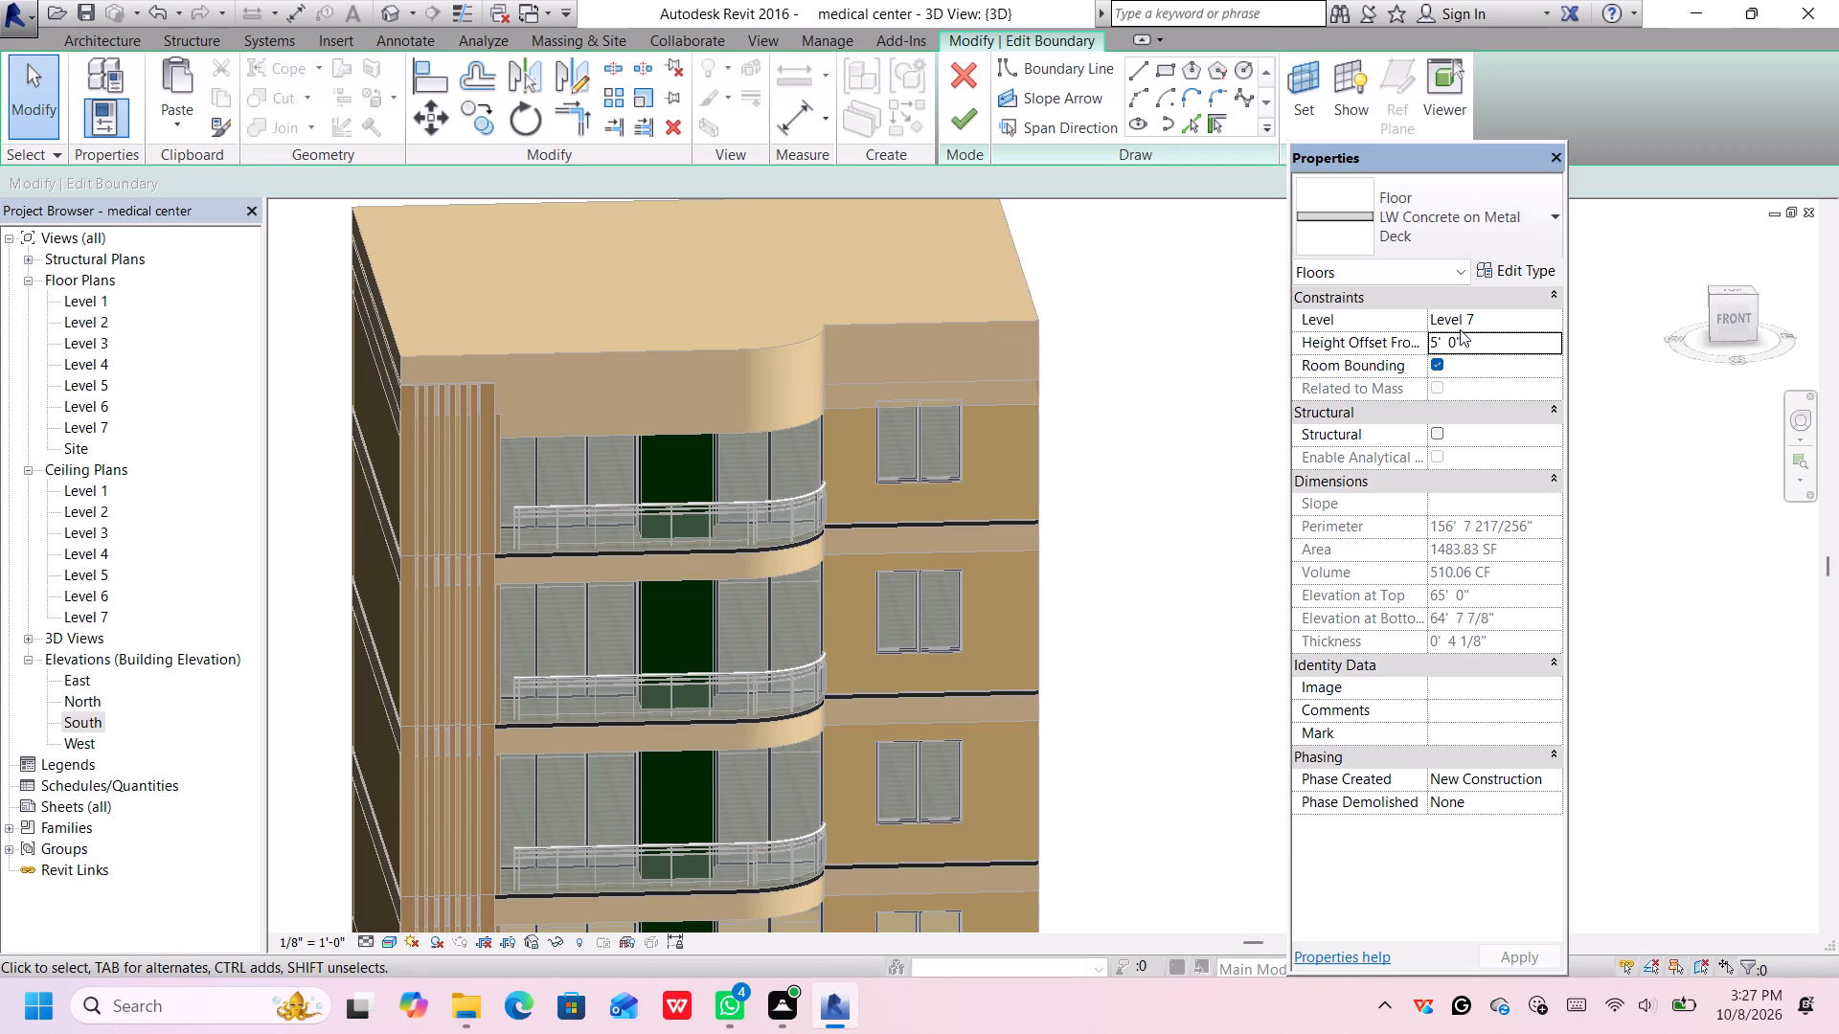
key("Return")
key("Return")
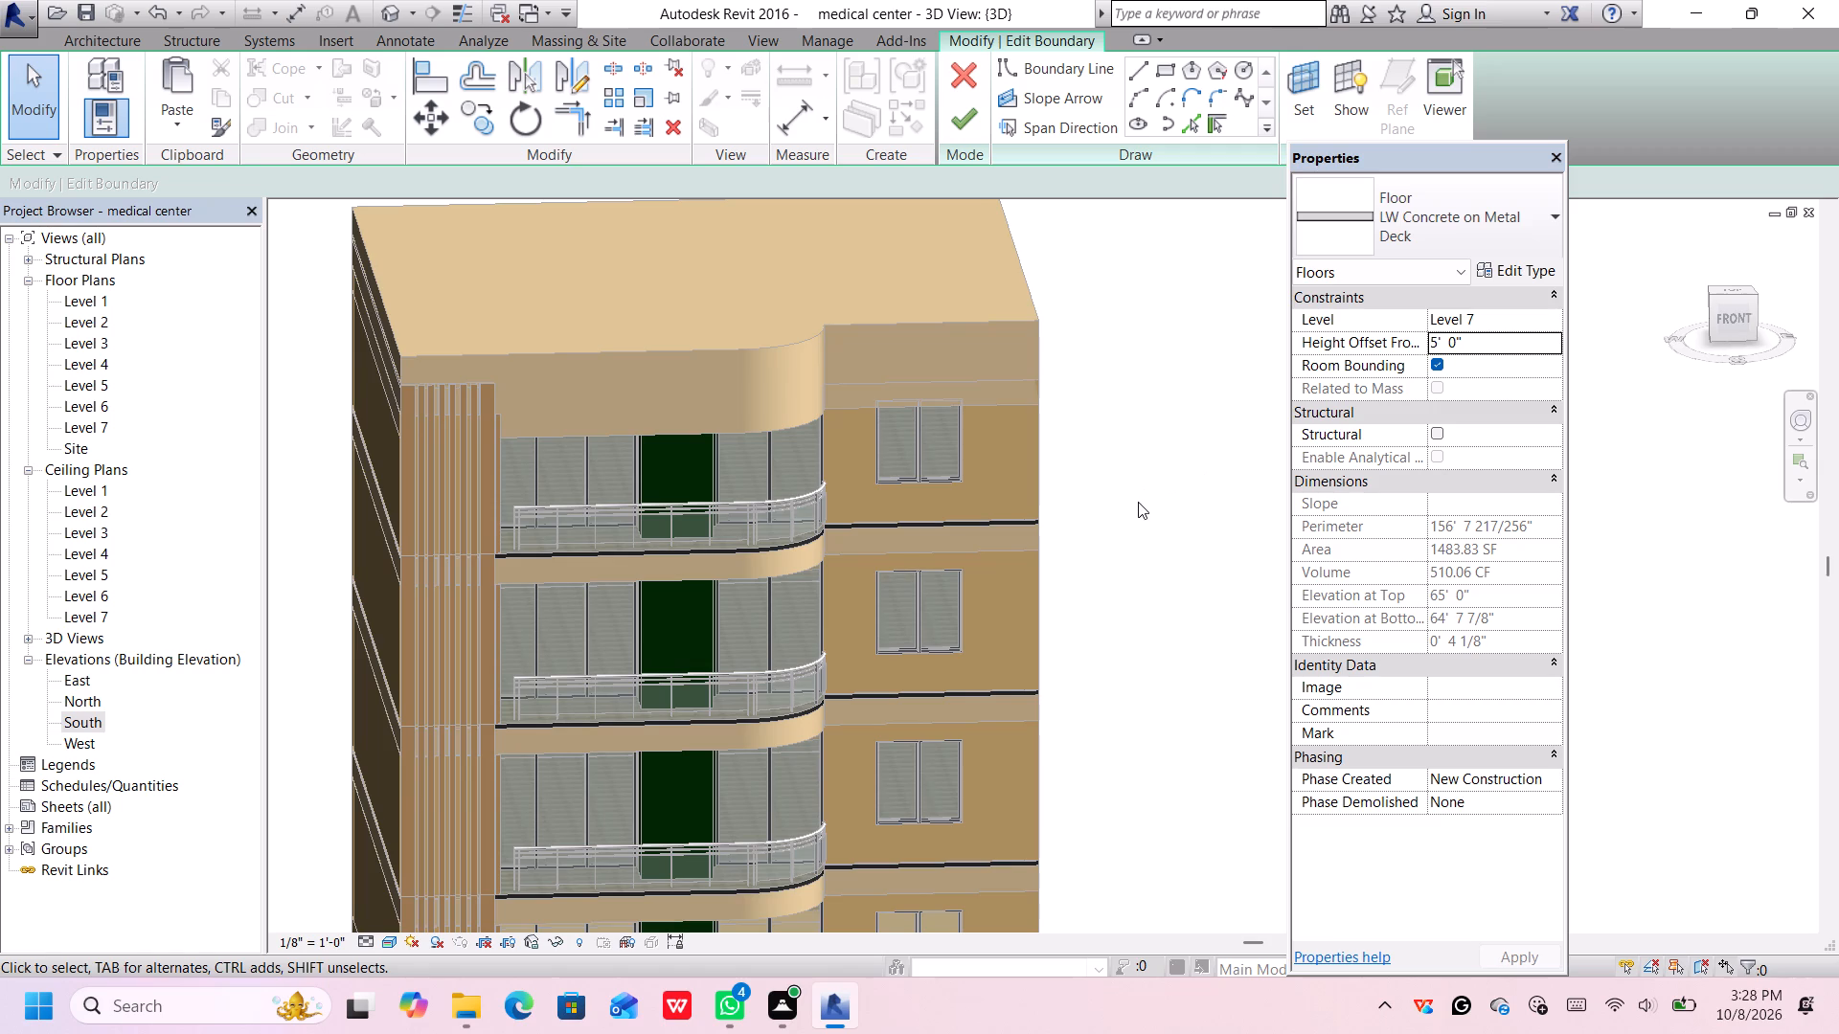
Examine the building's top slabs and facade bands from the front and the side in the 3D view.
scroll(1137, 498, "down", 4)
middle_click_drag(1140, 479, 1109, 415)
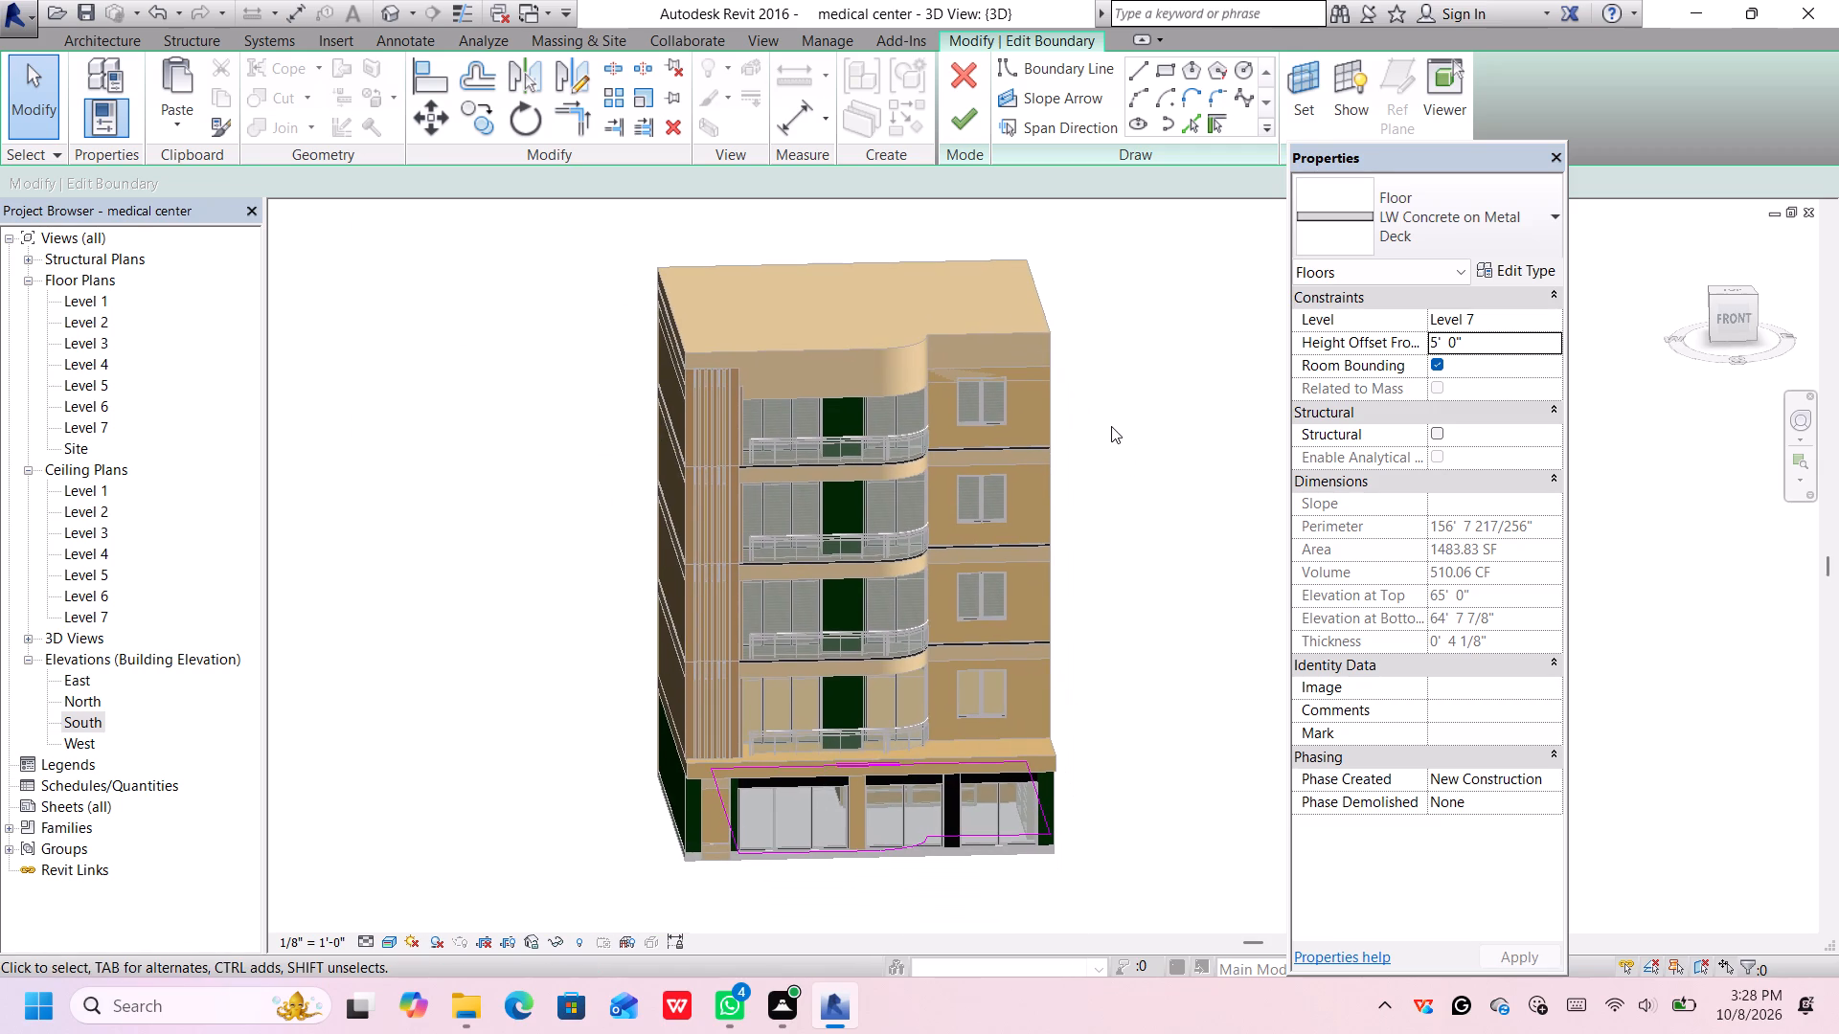
scroll(1111, 424, "up", 2)
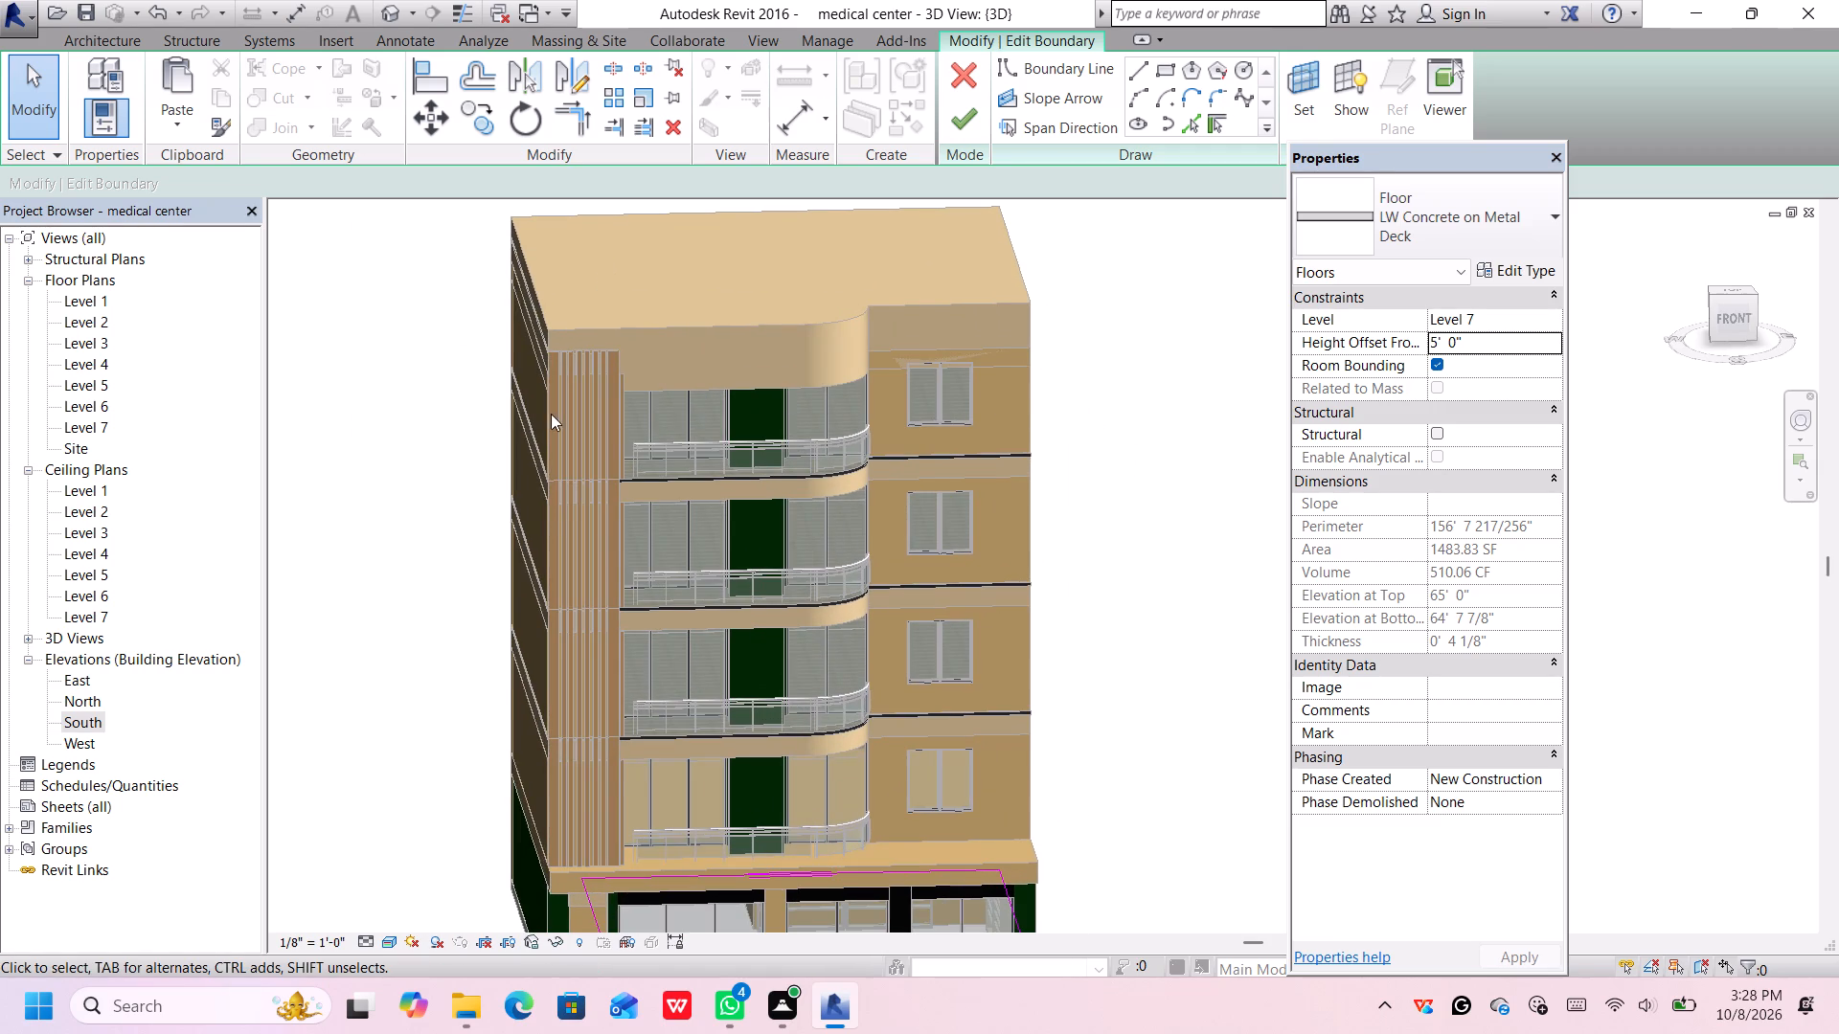
scroll(512, 365, "up", 1)
middle_click_drag(409, 454, 408, 454)
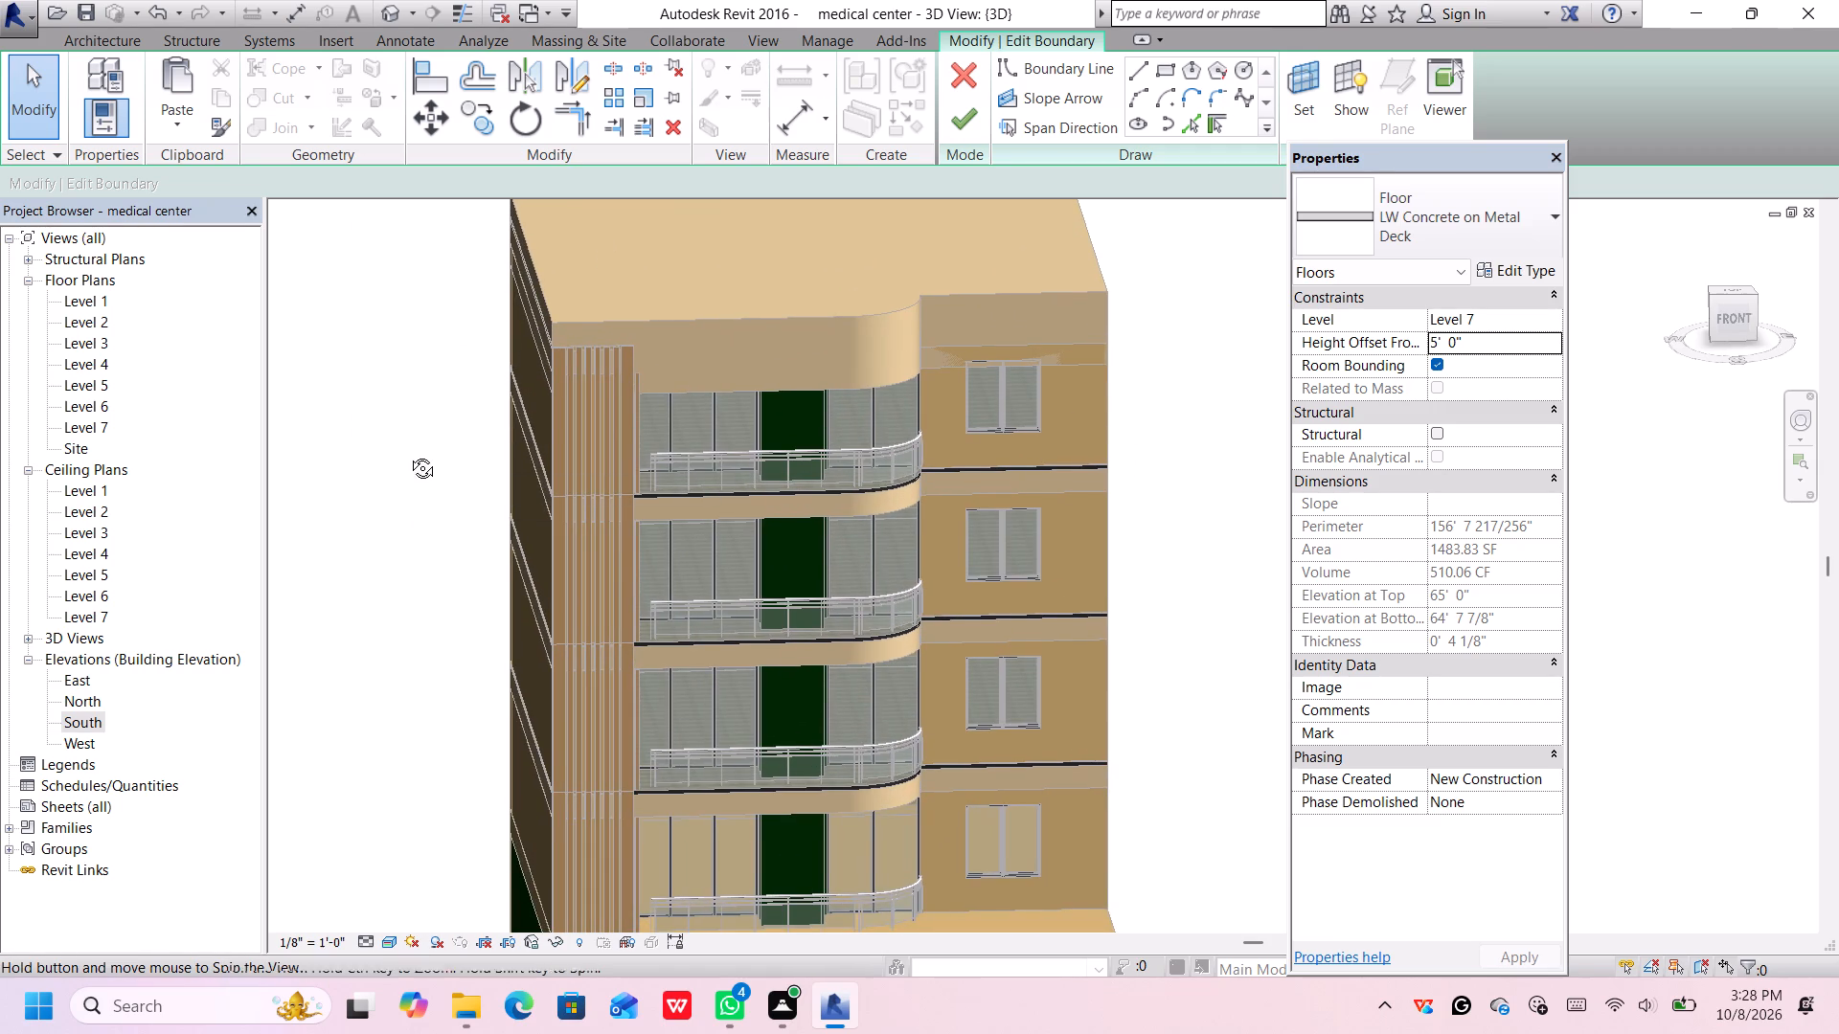
middle_click_drag(408, 454, 765, 467)
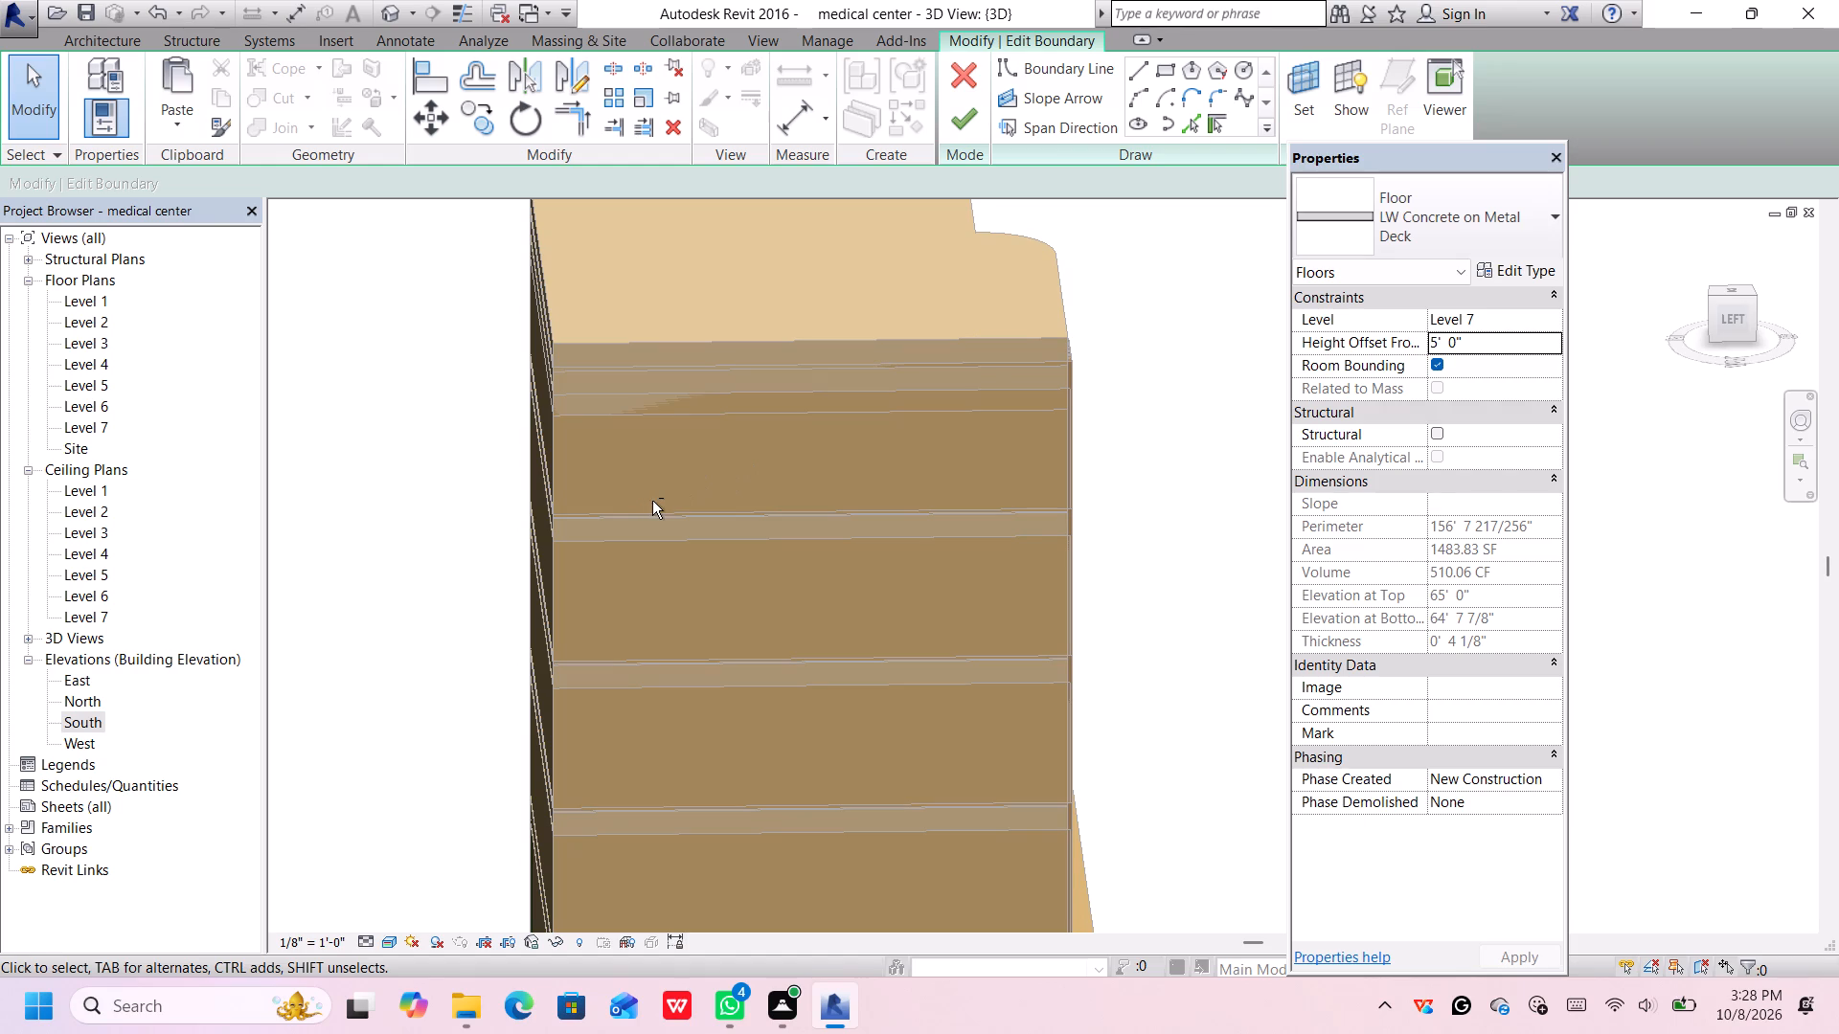
middle_click_drag(1181, 478, 1163, 481)
scroll(1163, 481, "up", 1)
middle_click_drag(1131, 475, 1128, 474)
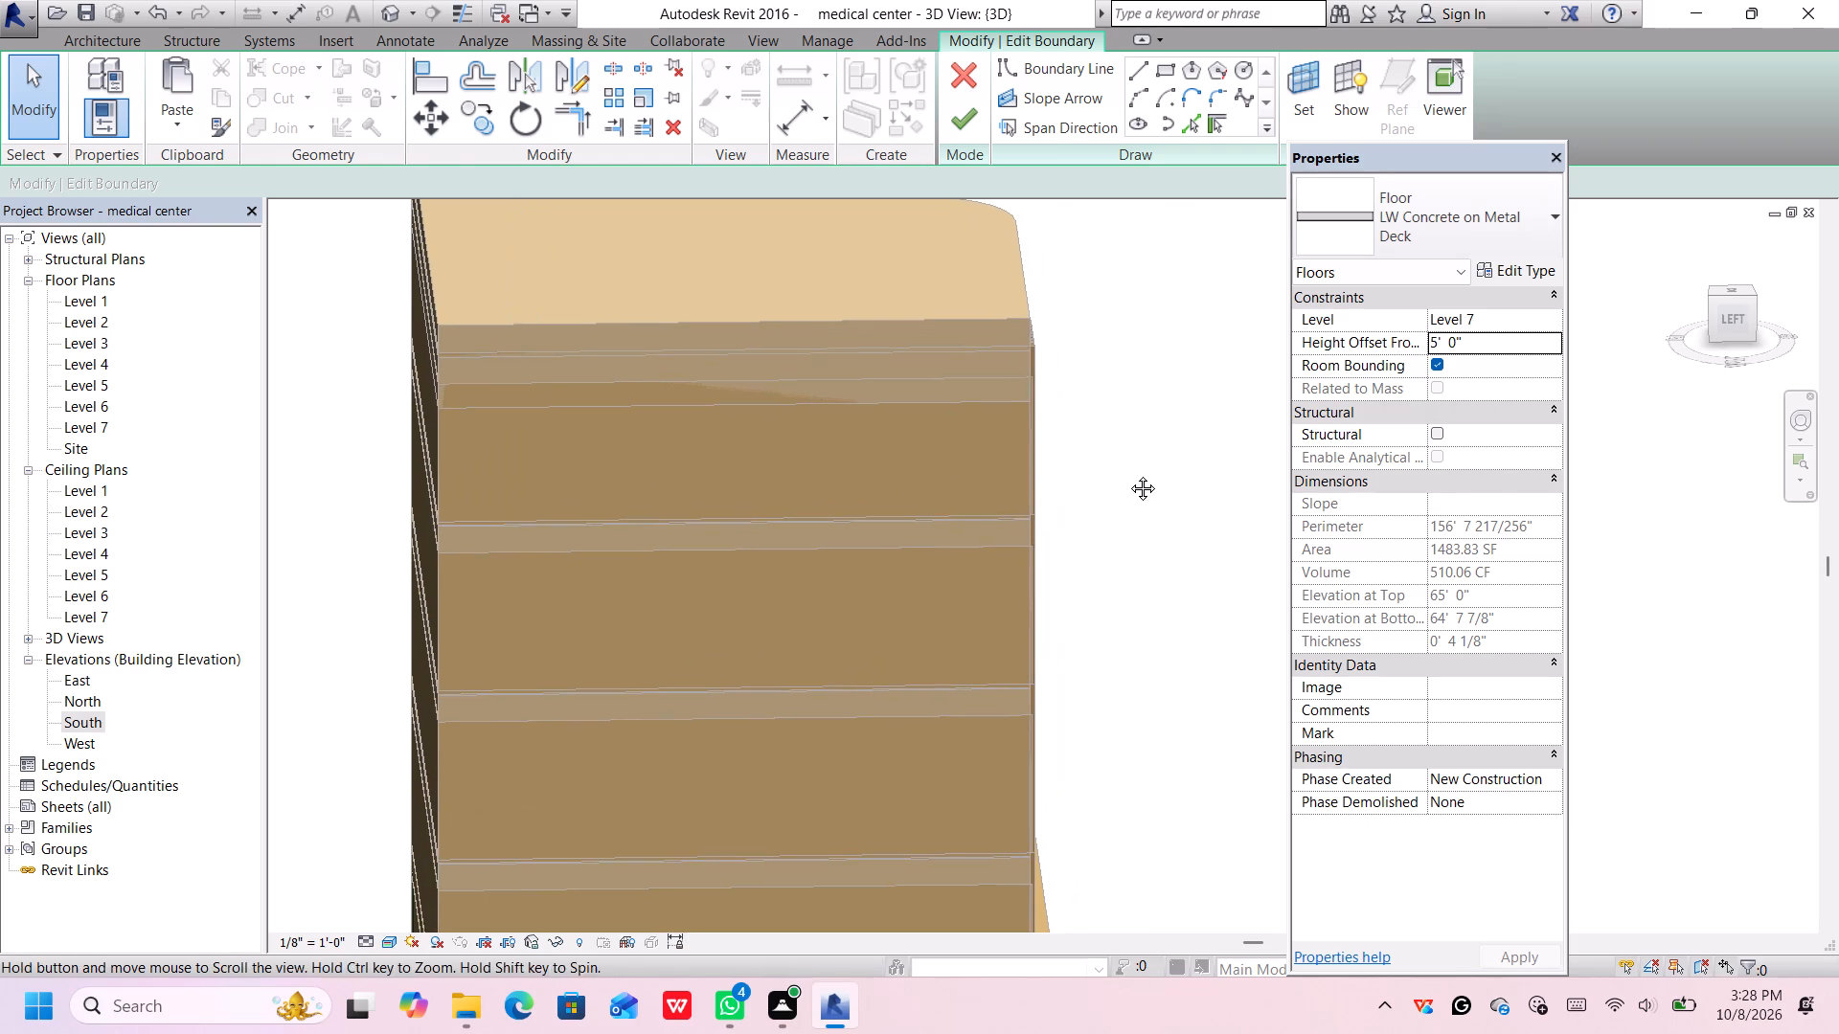
middle_click_drag(1128, 474, 1006, 442)
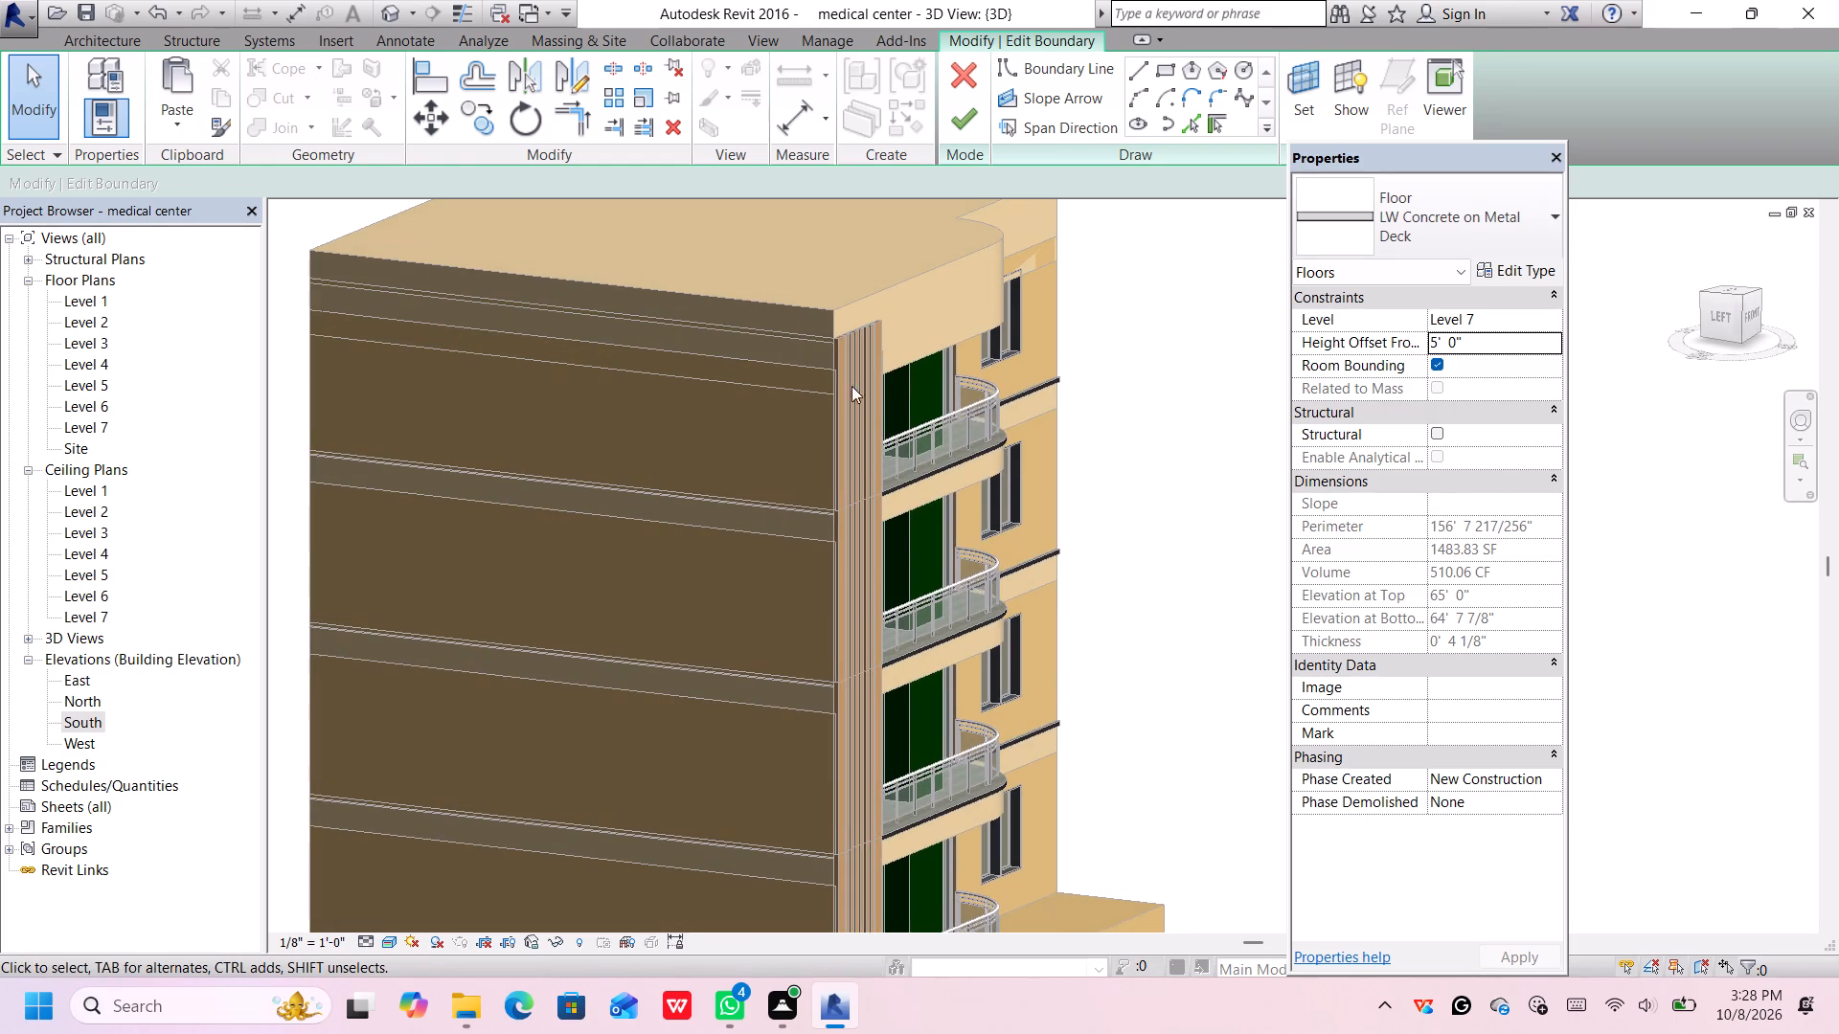
scroll(798, 346, "up", 1)
scroll(798, 345, "down", 1)
scroll(798, 345, "up", 3)
left_click(821, 332)
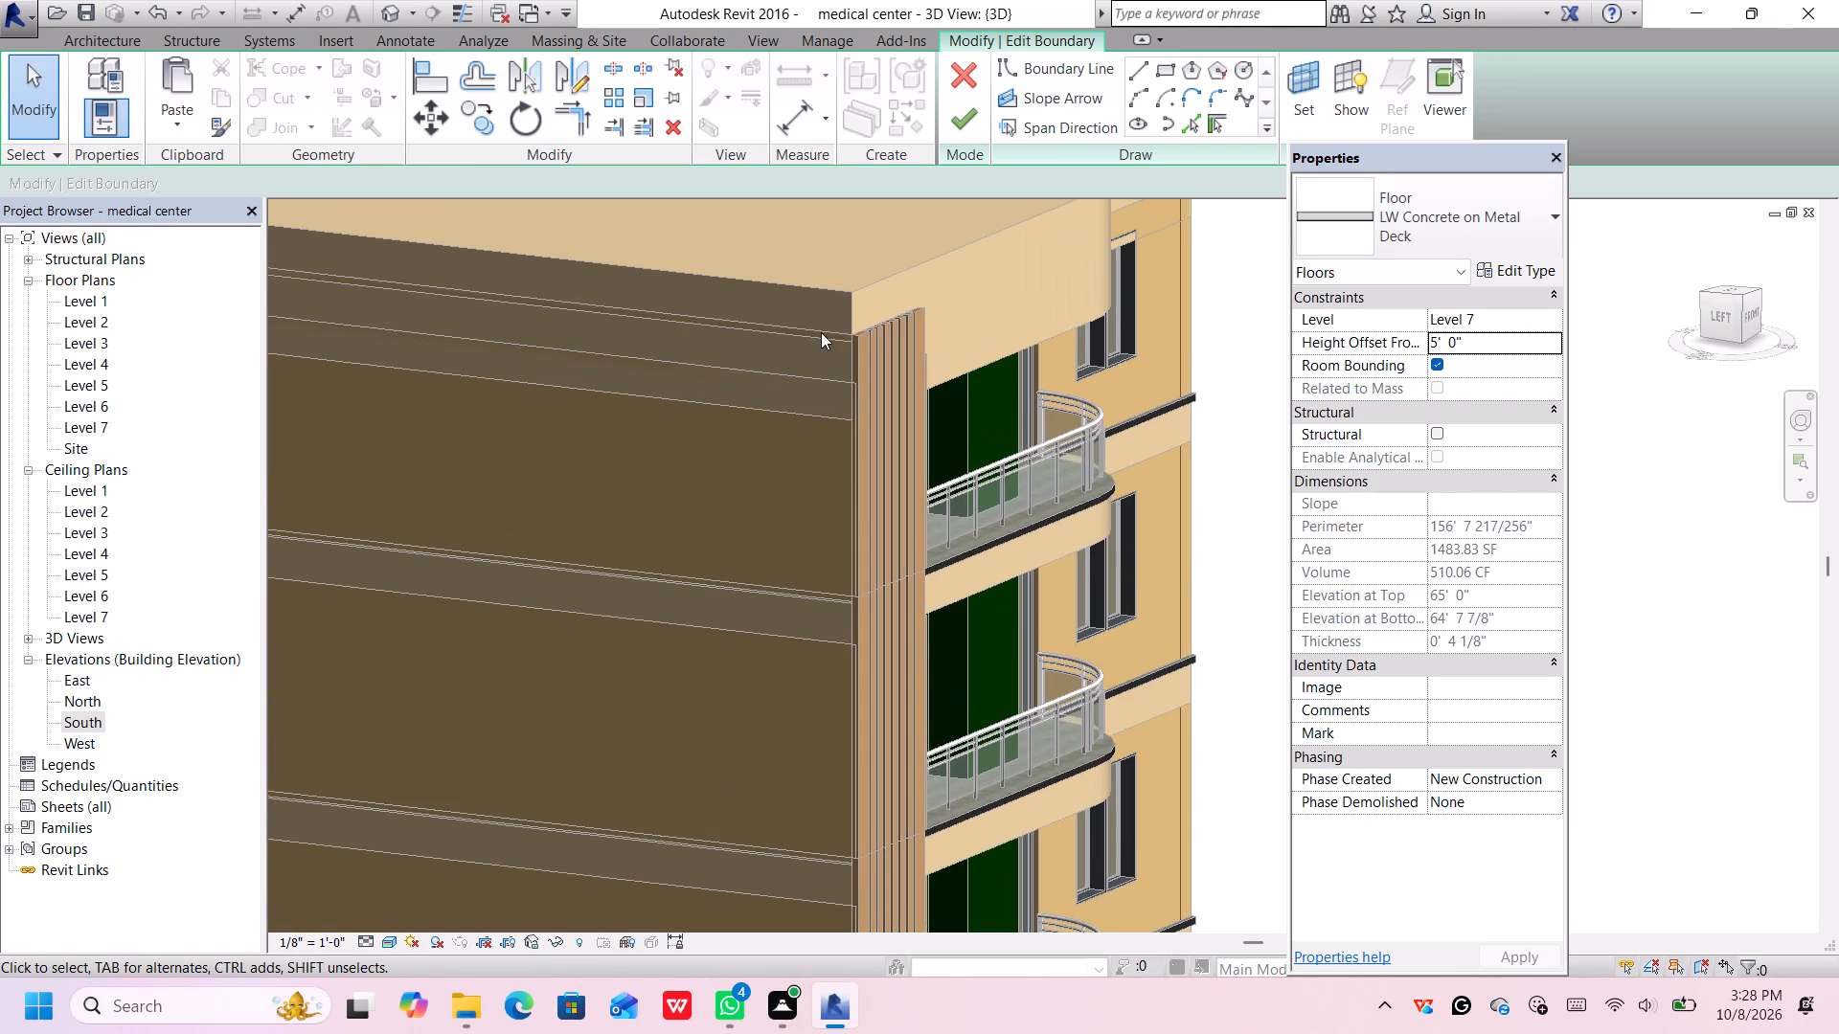
left_click(823, 334)
scroll(833, 334, "down", 4)
scroll(835, 336, "up", 2)
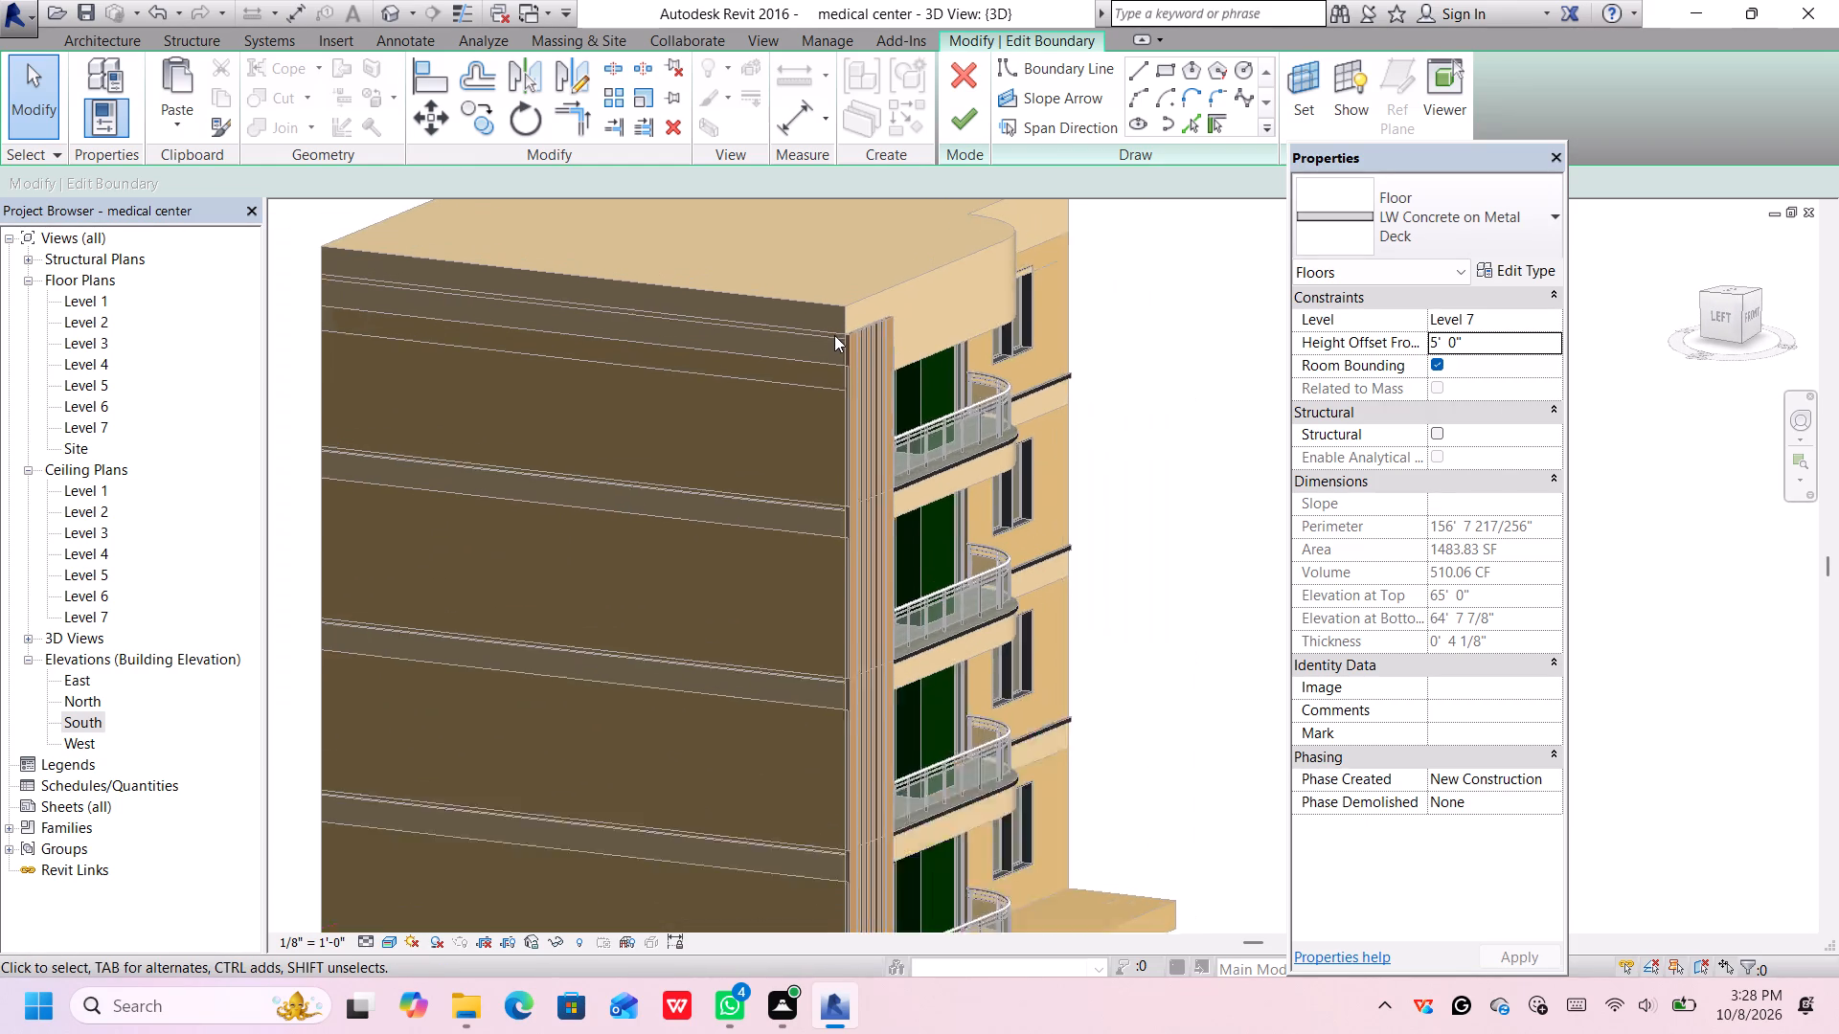
scroll(834, 335, "up", 1)
middle_click(829, 334)
middle_click_drag(1225, 333, 1160, 363)
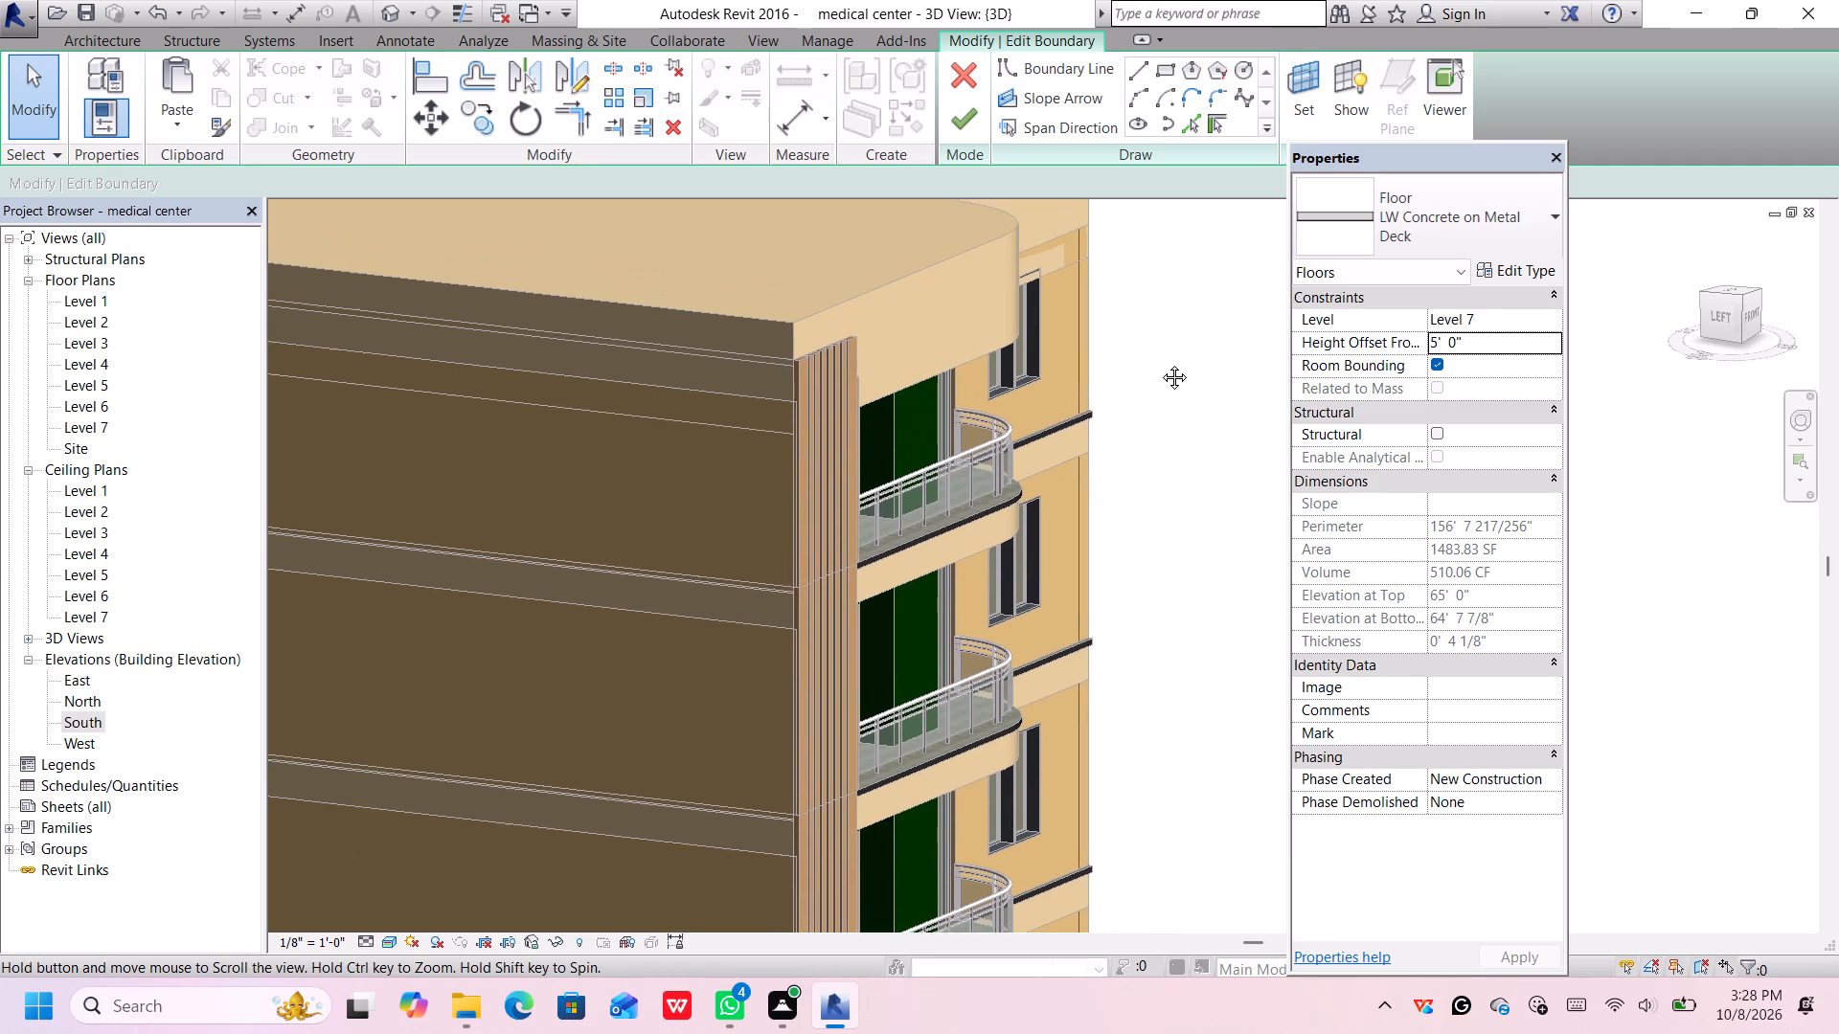
middle_click_drag(1160, 363, 1210, 571)
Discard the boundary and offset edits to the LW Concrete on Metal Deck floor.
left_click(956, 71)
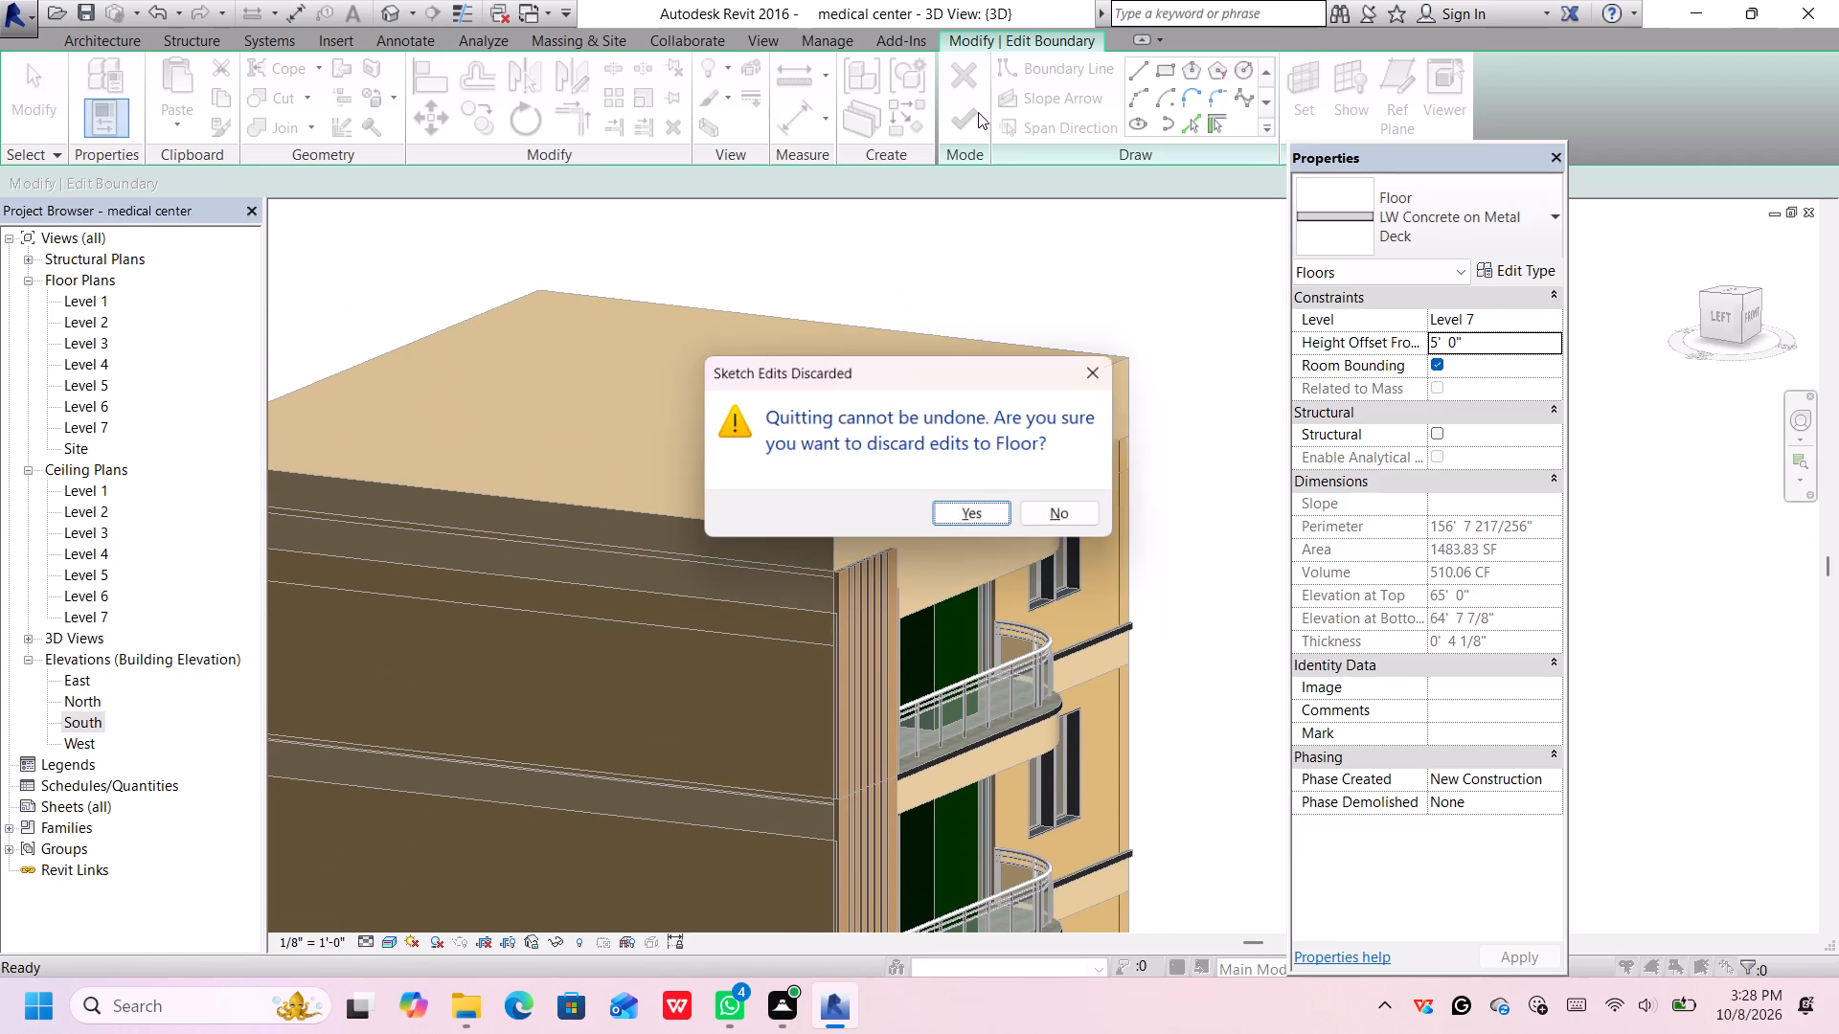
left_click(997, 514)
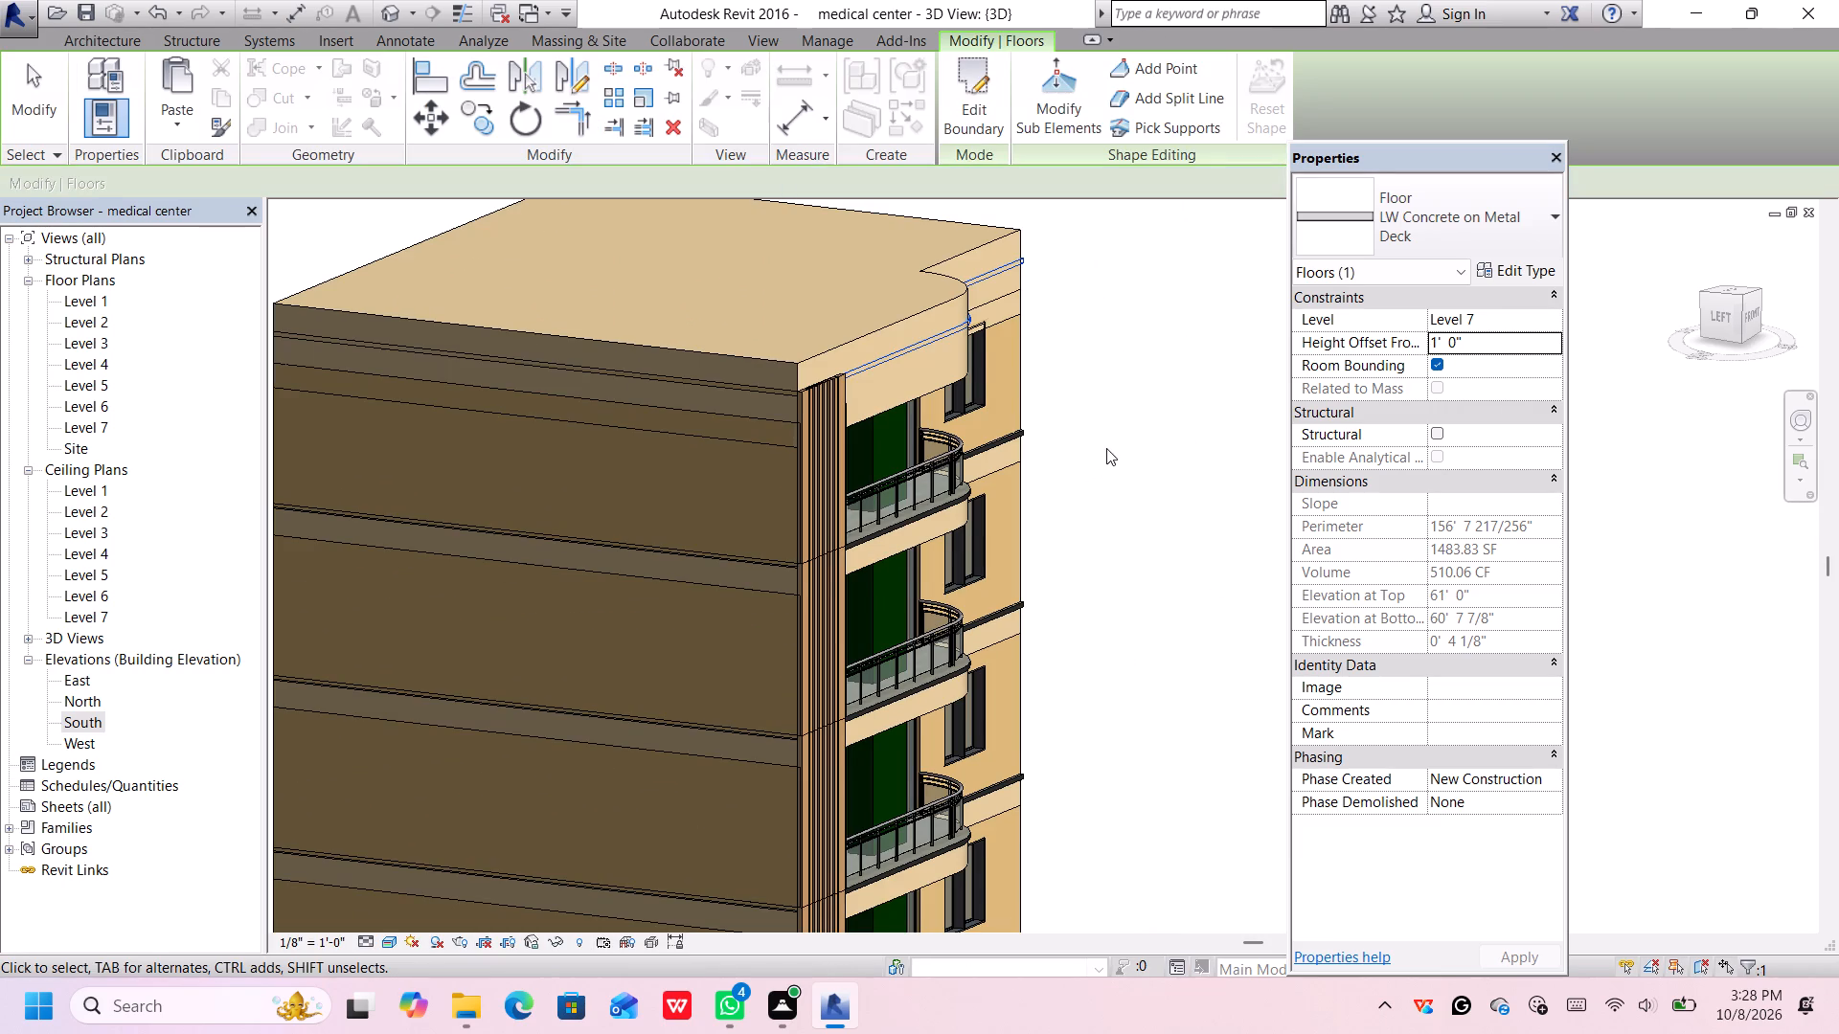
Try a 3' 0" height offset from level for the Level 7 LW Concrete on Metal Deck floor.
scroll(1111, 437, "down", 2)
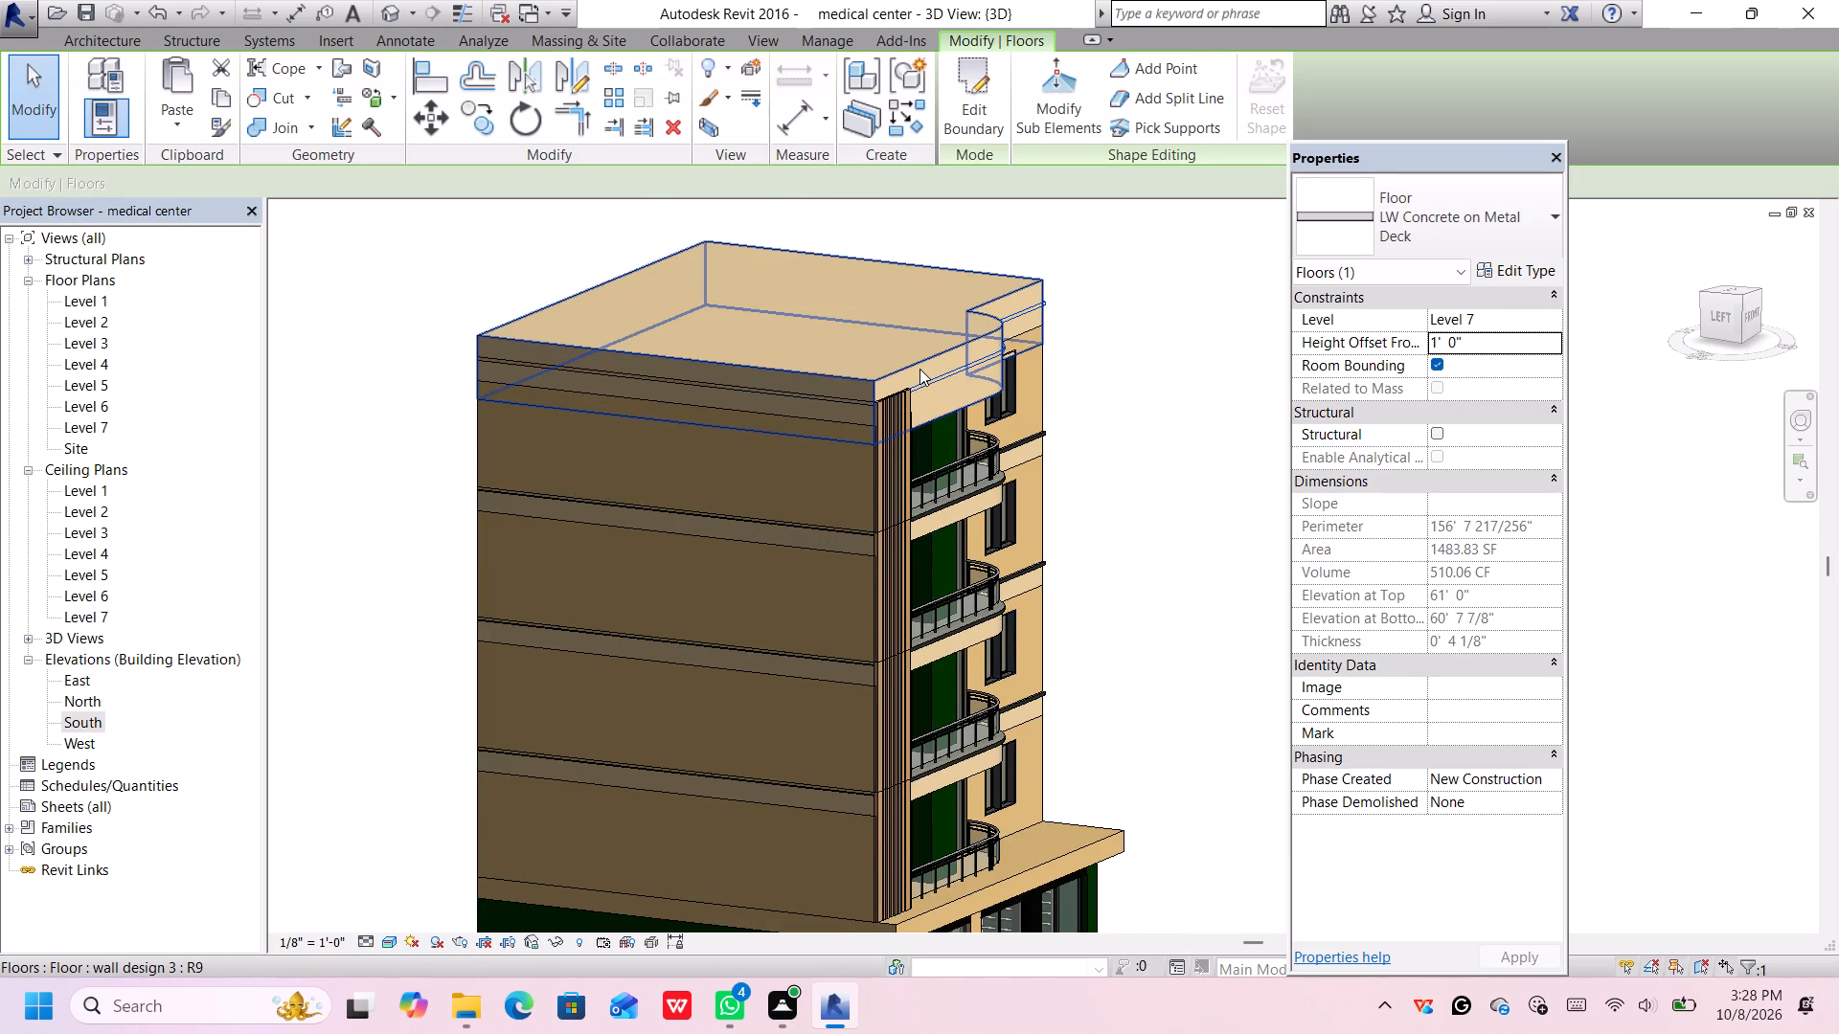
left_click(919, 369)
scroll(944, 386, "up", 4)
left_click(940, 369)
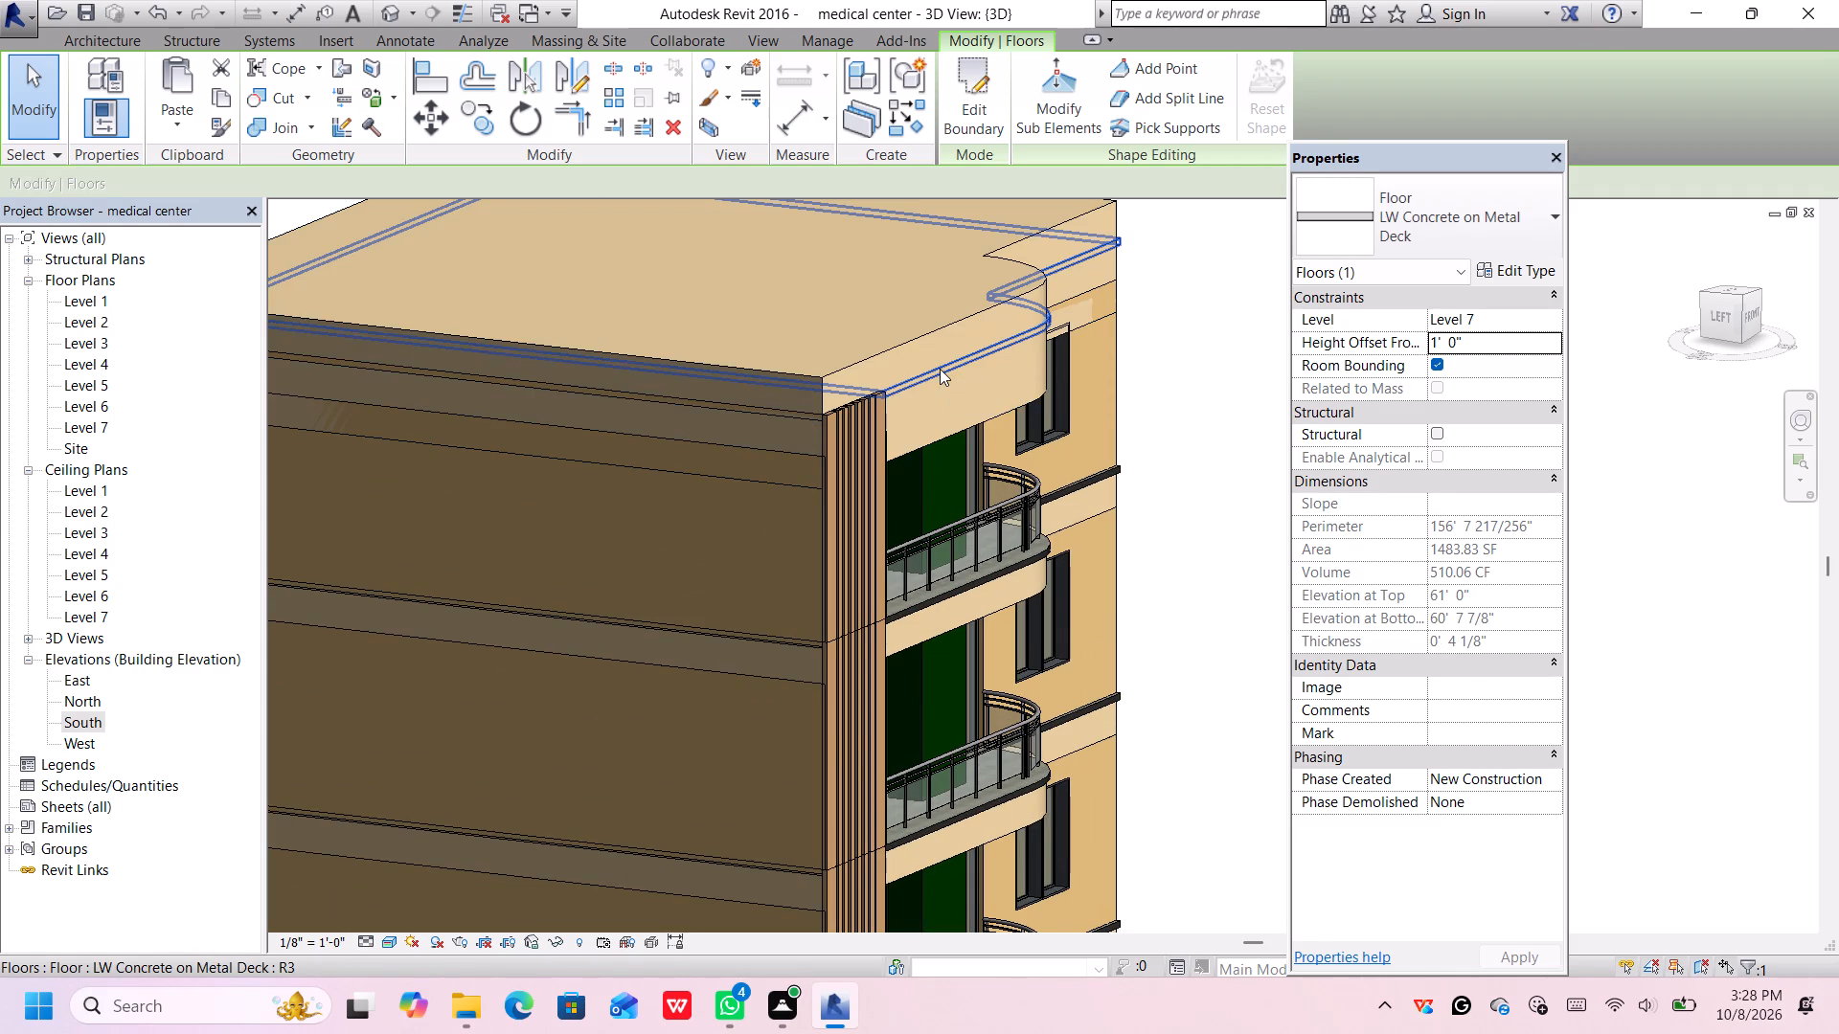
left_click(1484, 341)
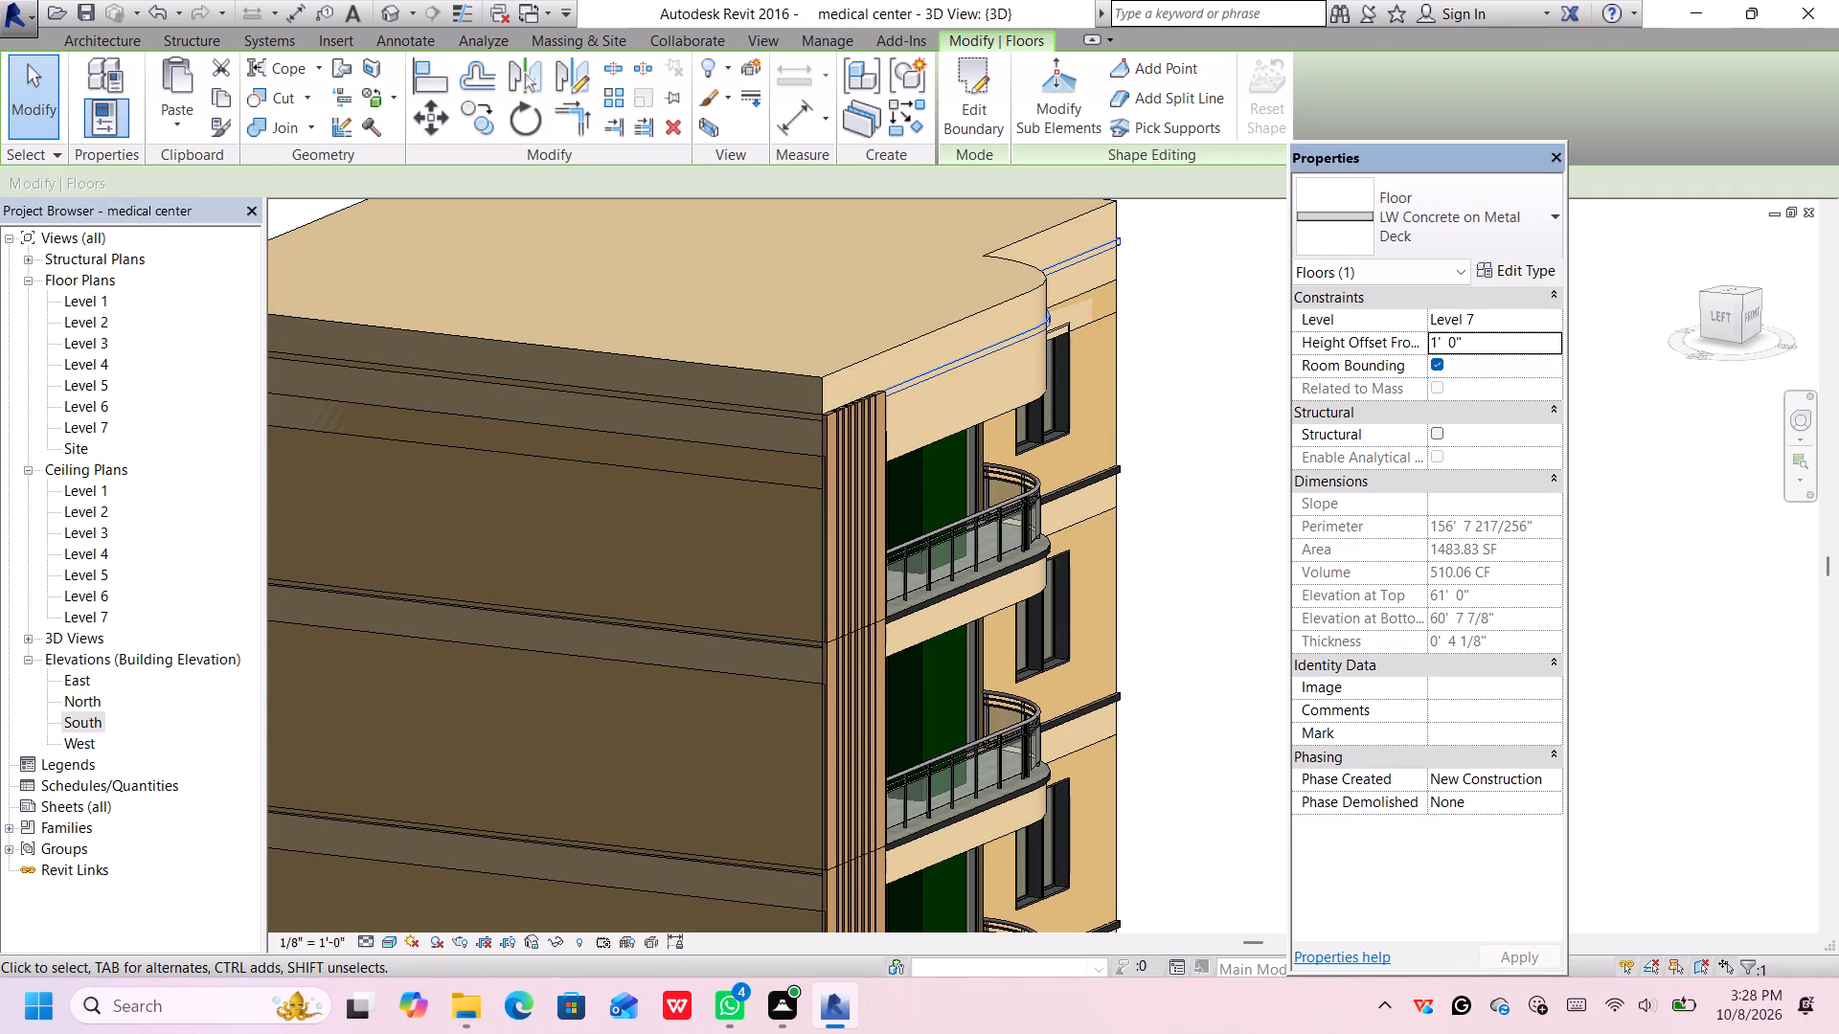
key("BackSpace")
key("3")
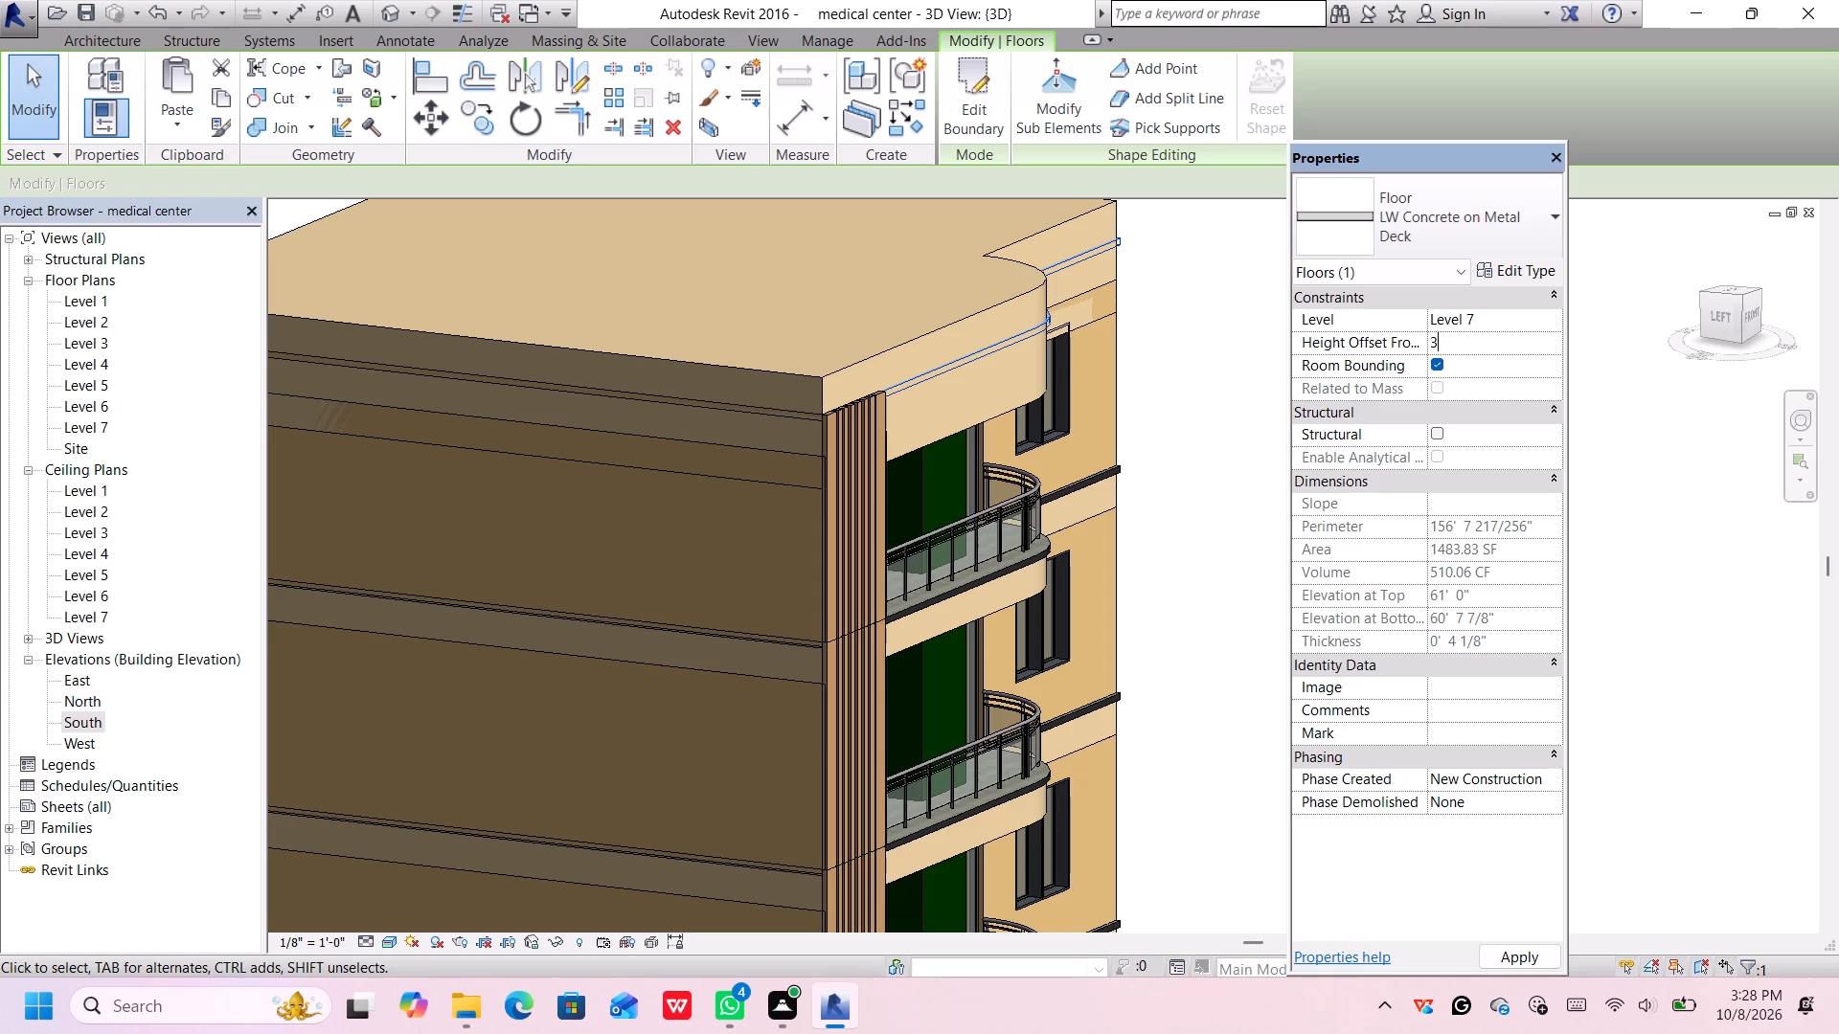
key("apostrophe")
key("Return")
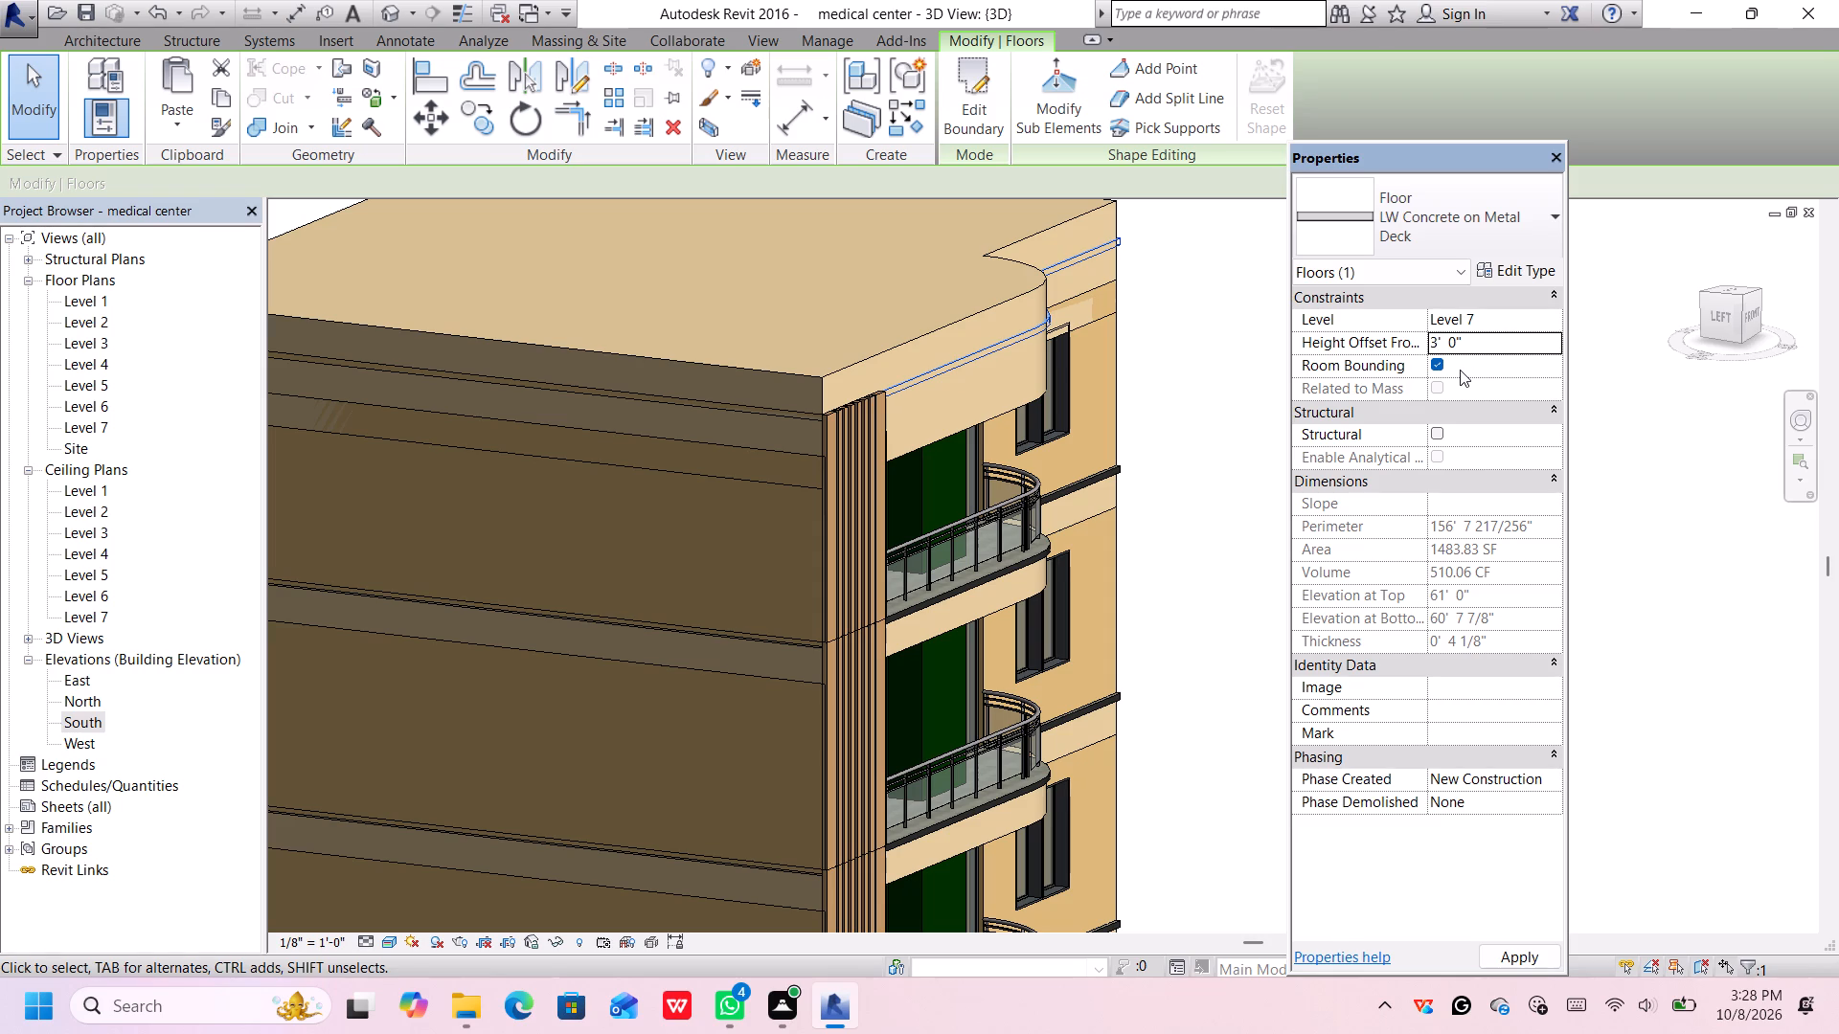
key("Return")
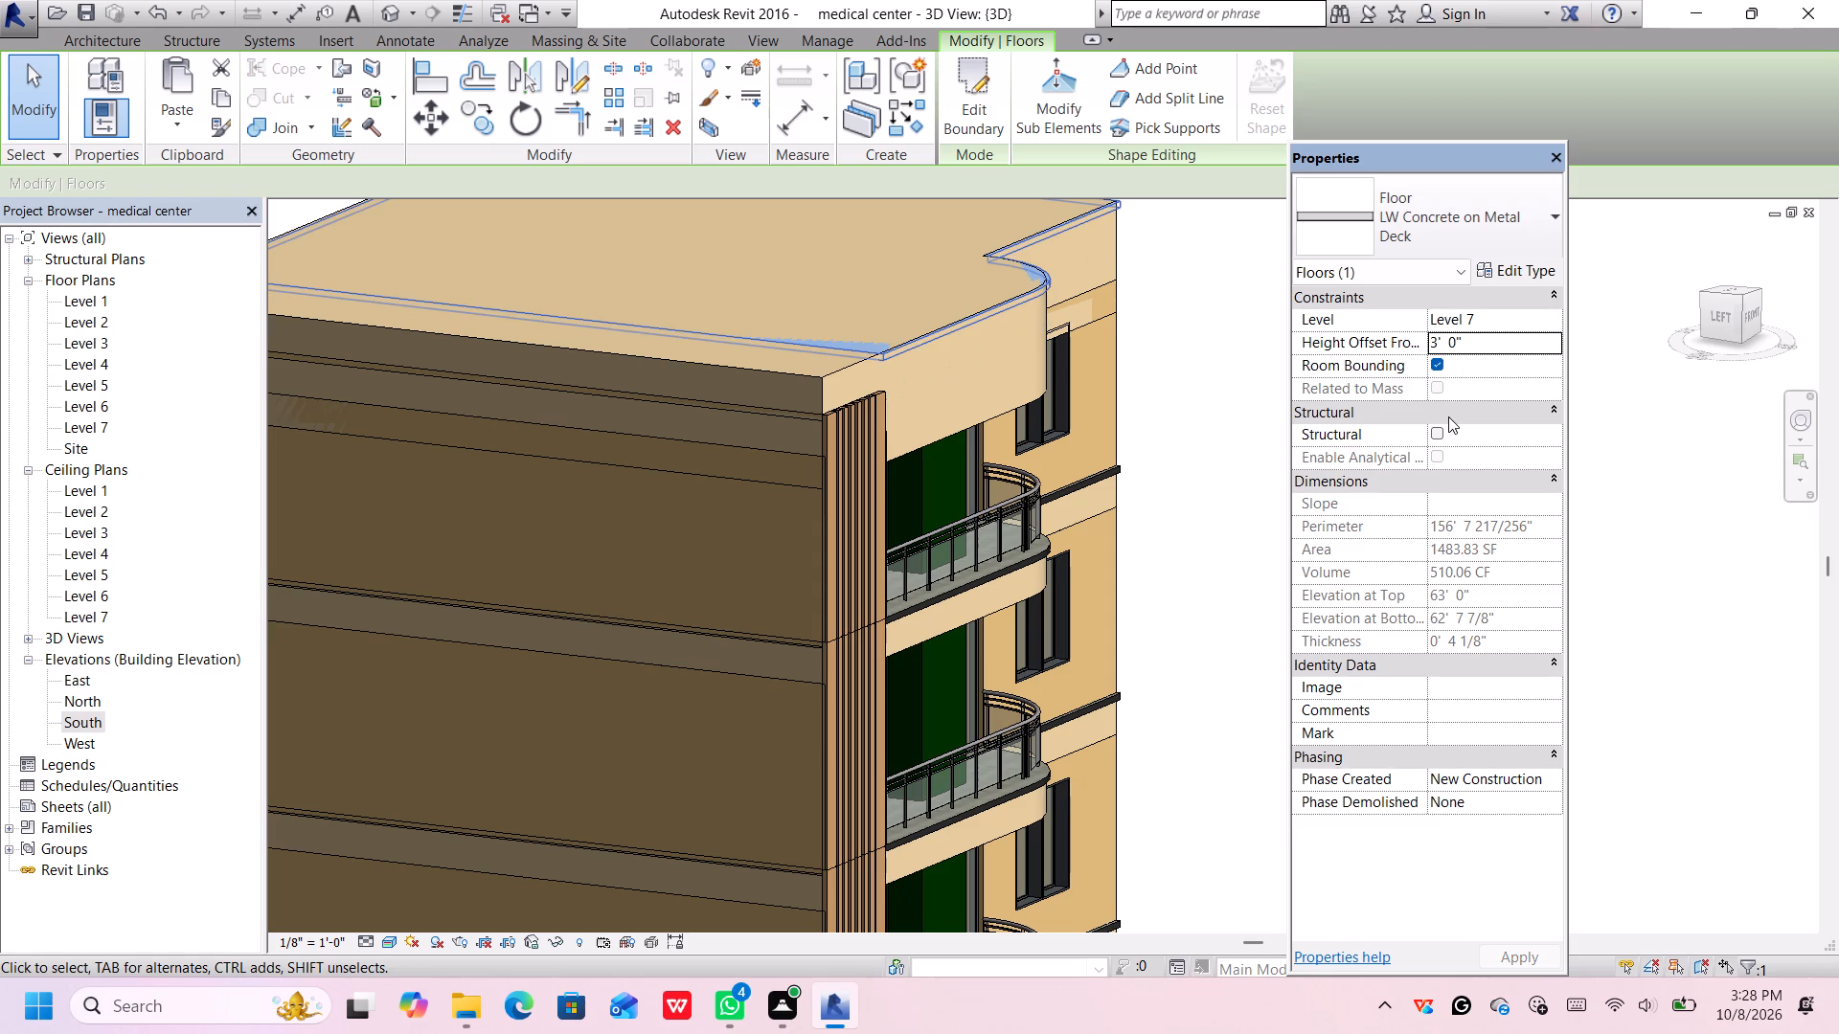
Set the height offset of the Level 7 LW Concrete on Metal Deck floor to 6' 3".
left_click(1466, 352)
left_click(1453, 348)
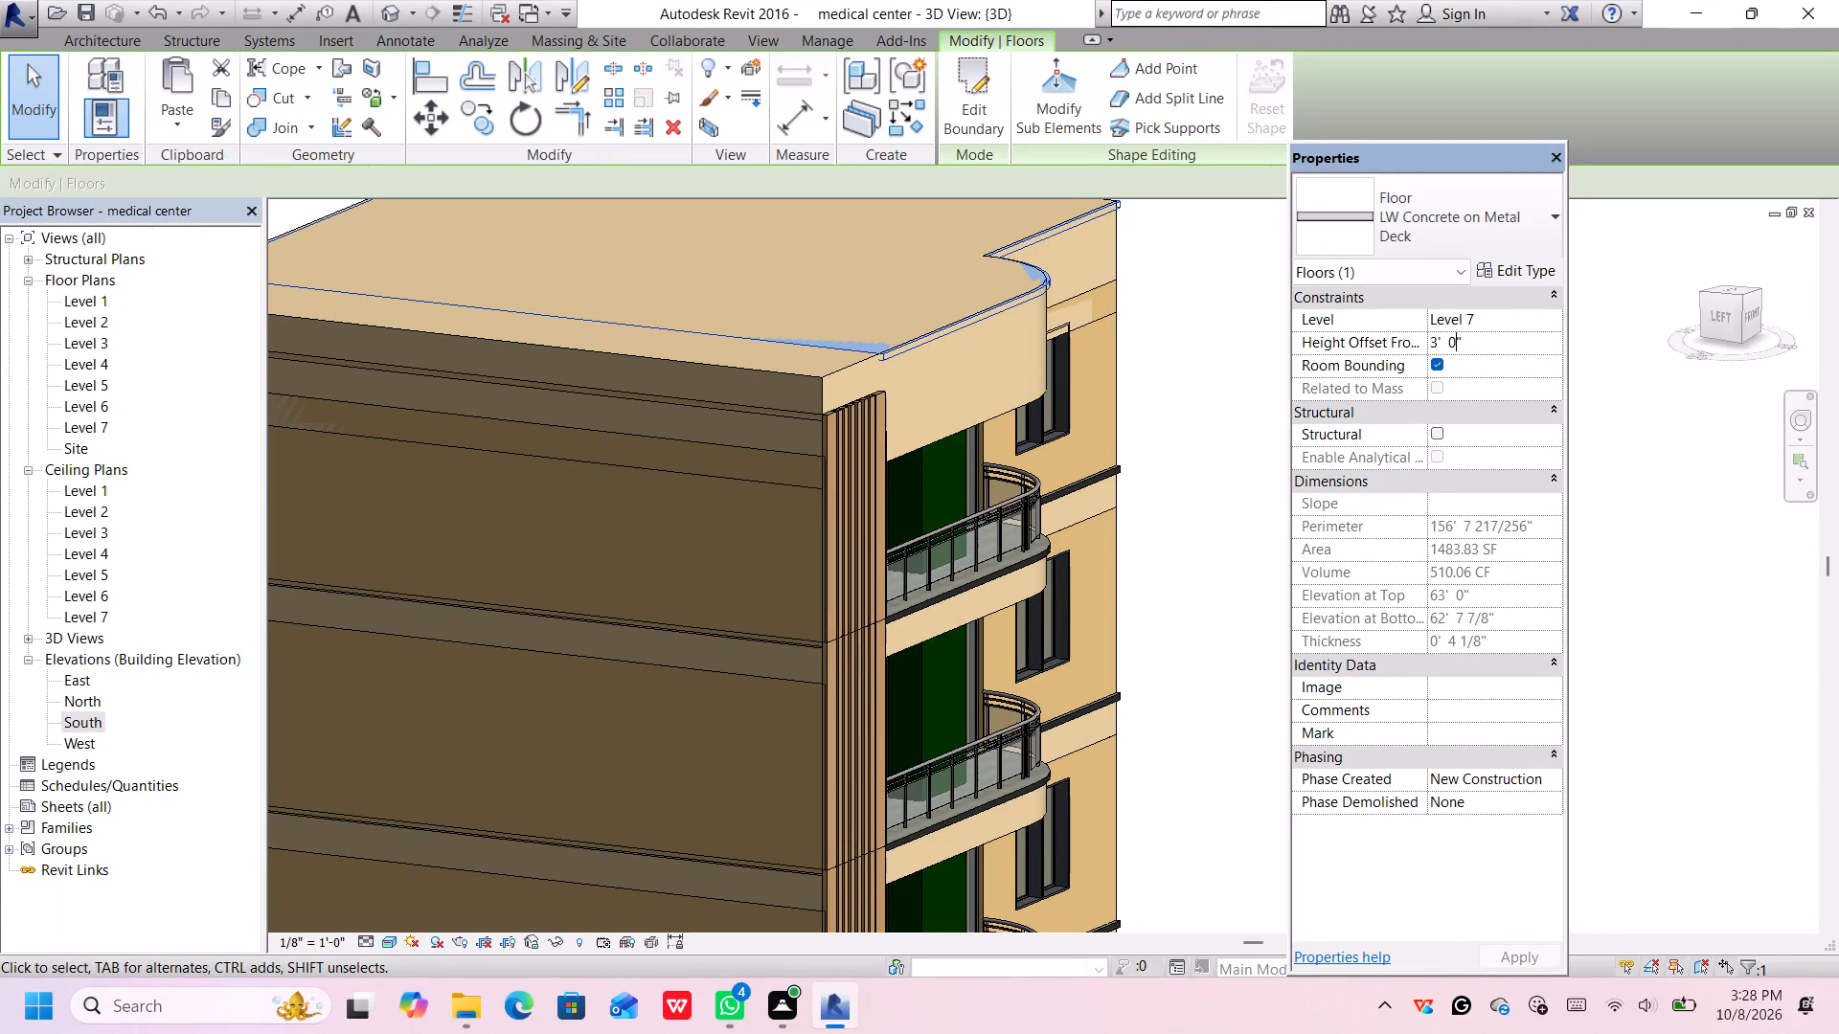
left_click(1475, 346)
key("BackSpace")
key("BackSpace")
key("BackSpace")
key("BackSpace")
key("BackSpace")
key("BackSpace")
key("BackSpace")
key("BackSpace")
key("BackSpace")
key("BackSpace")
key("BackSpace")
key("3")
key("BackSpace")
type("6'")
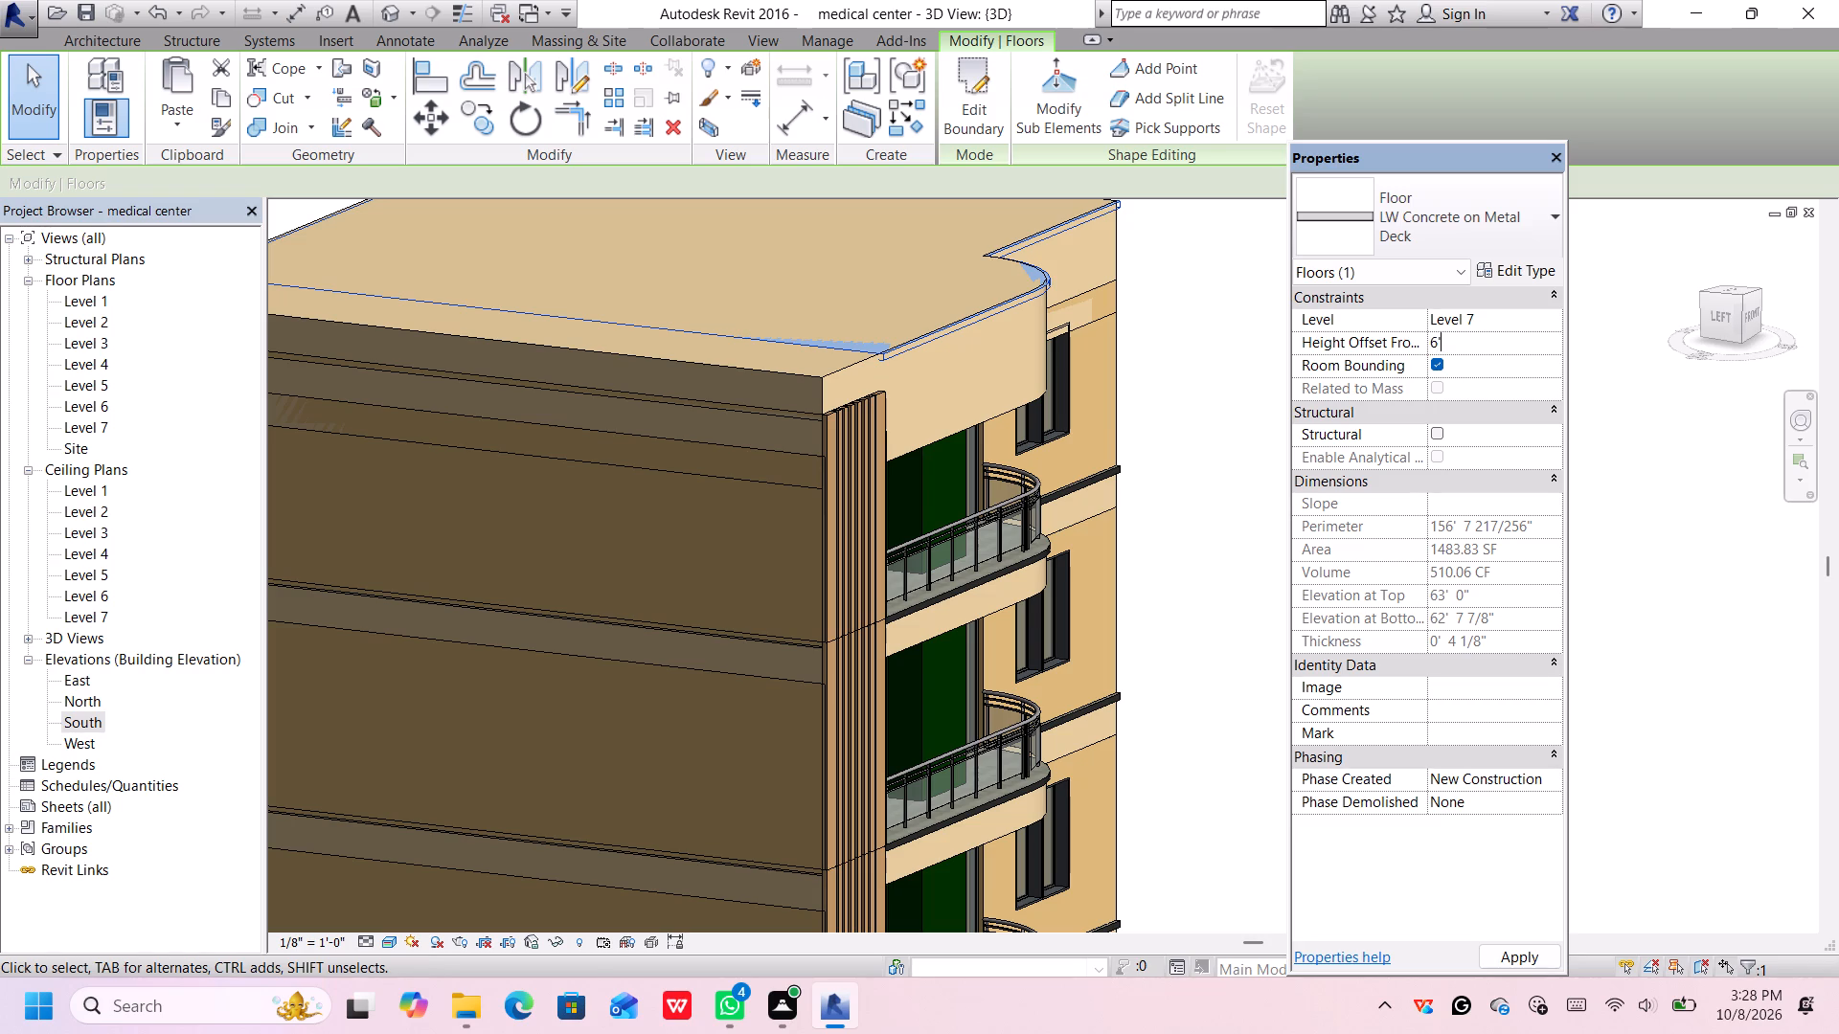
key("Return")
left_click(1475, 341)
left_click(1464, 341)
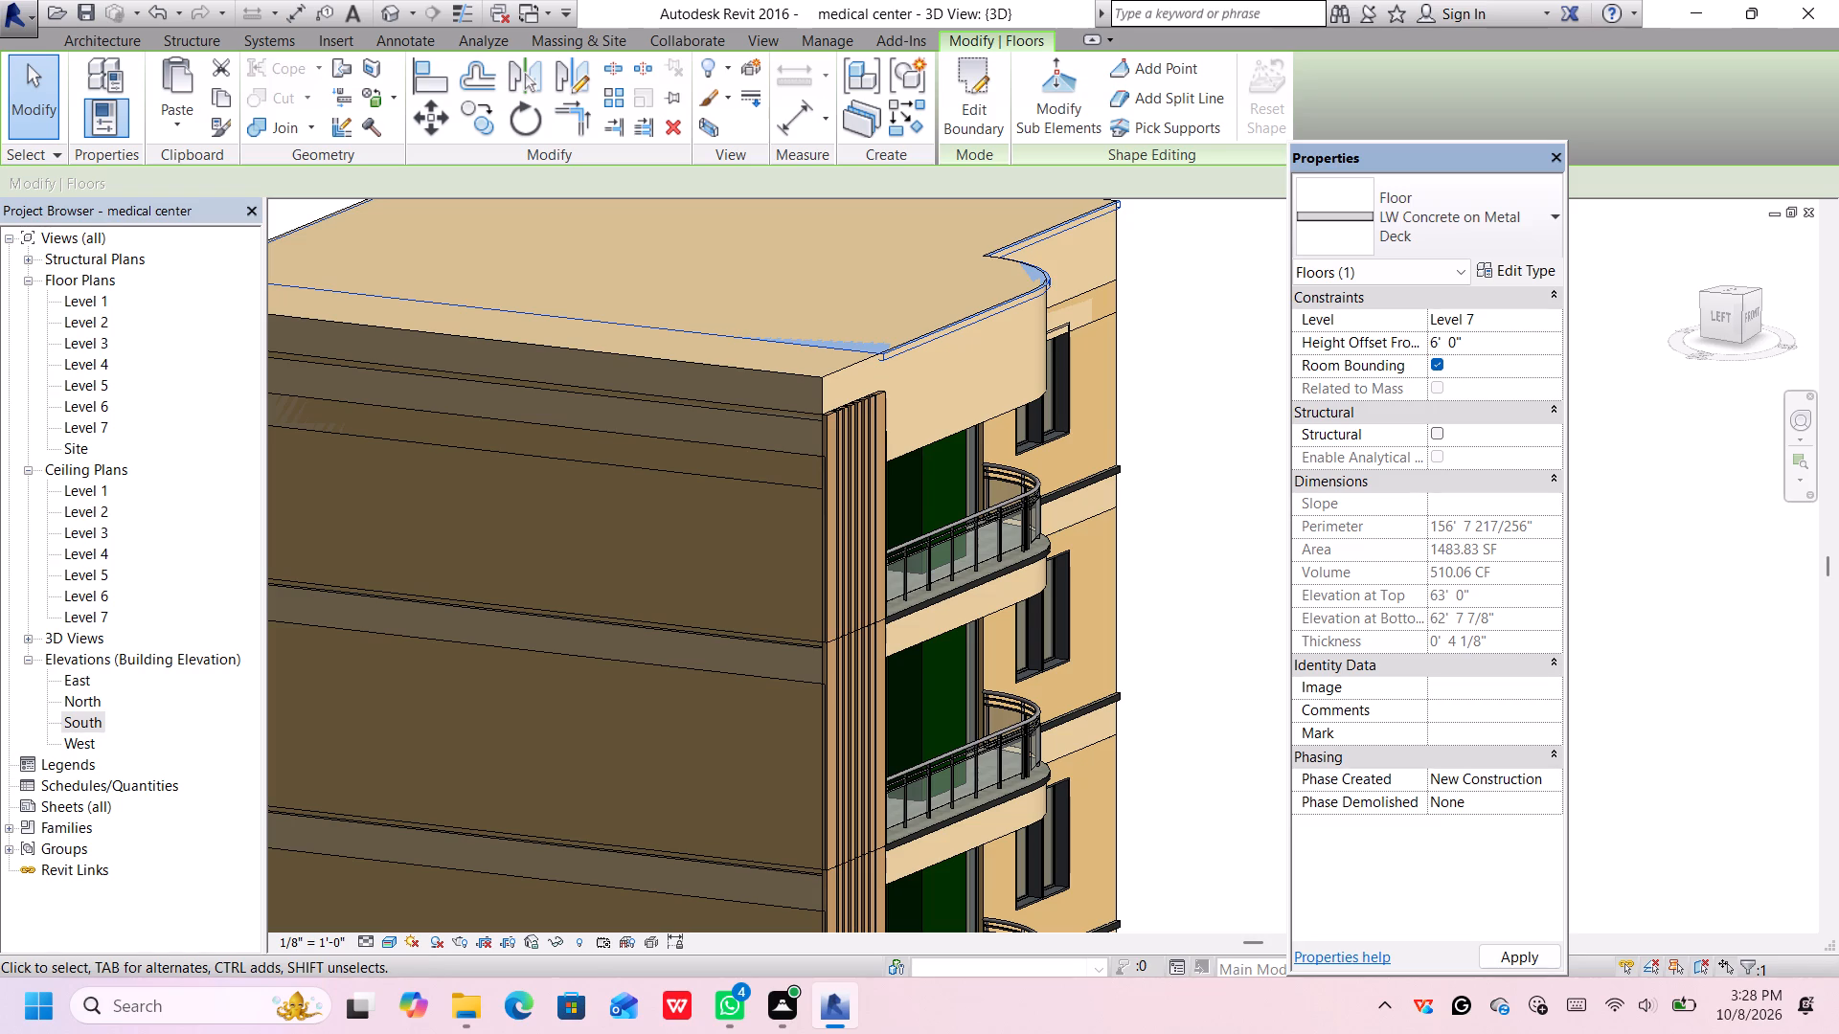
left_click(1451, 339)
left_click(1455, 339)
key("BackSpace")
key("3")
key("Return")
key("Return")
scroll(1090, 421, "down", 6)
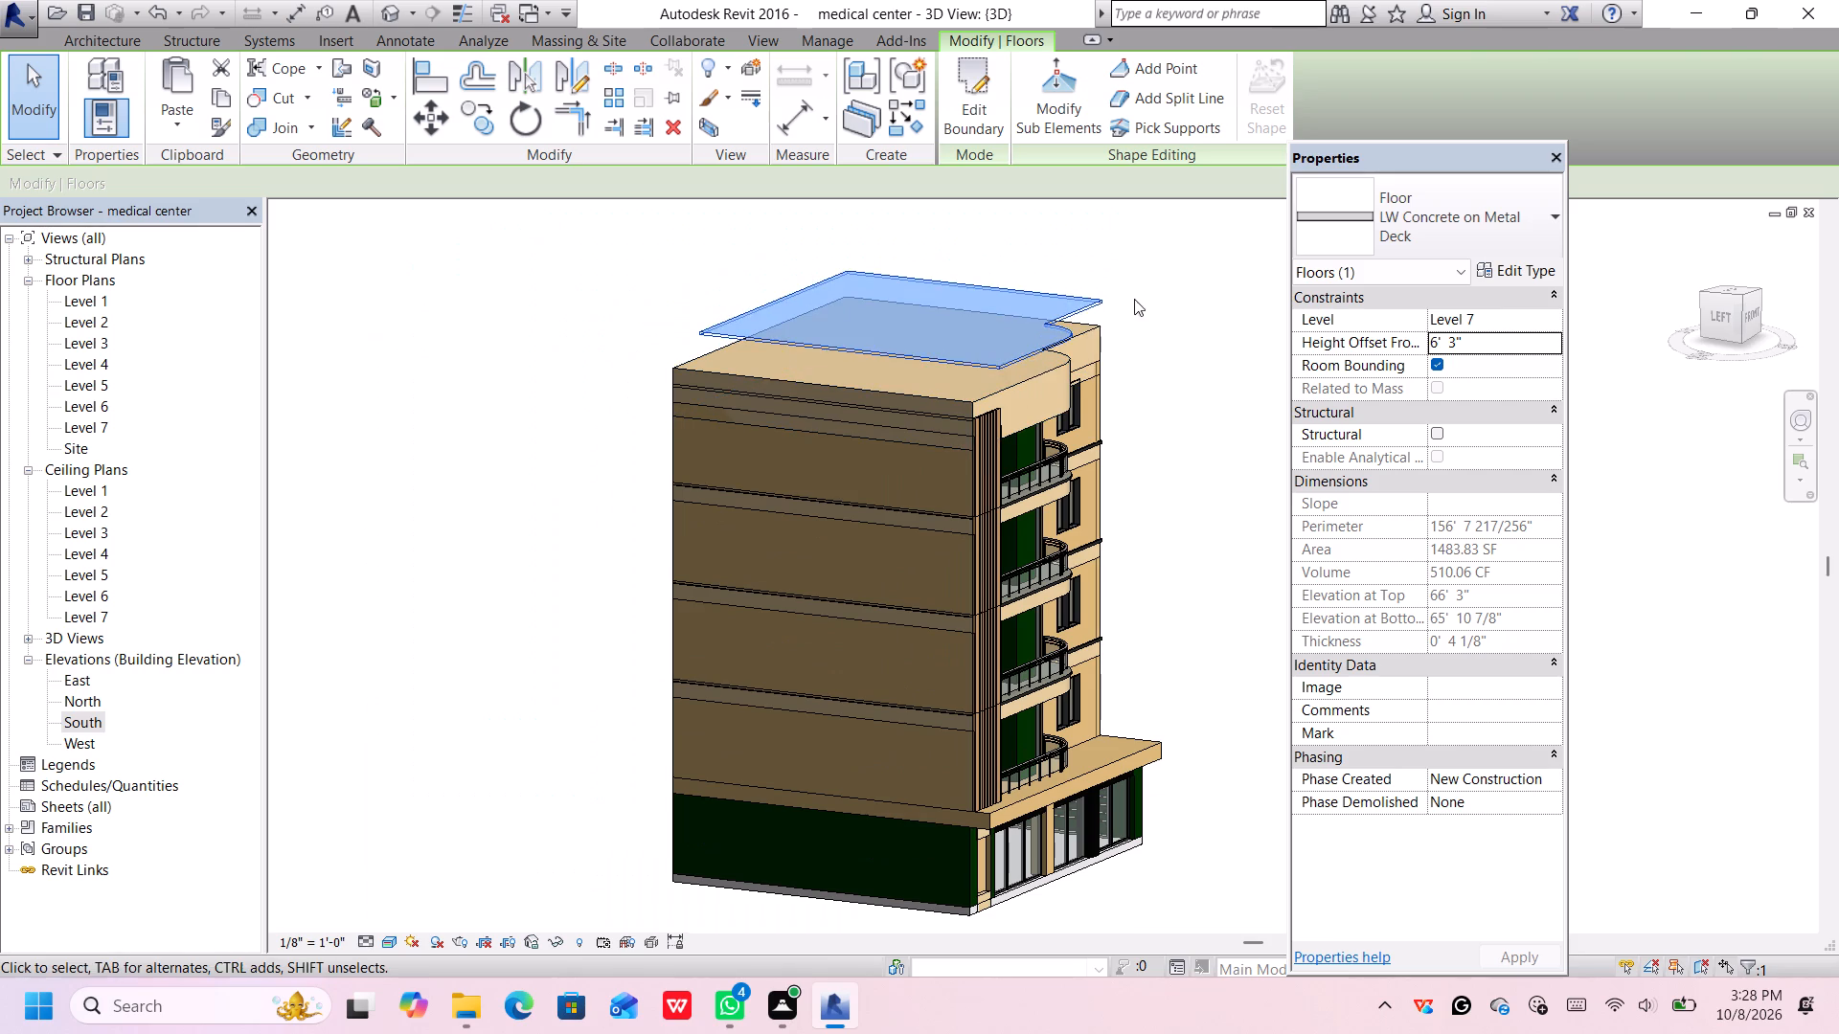
left_click(1149, 289)
Set the height offset of the Level 7 Generic - 4" floor strip along the building's side wall to 6' 3".
scroll(937, 400, "up", 5)
scroll(937, 404, "down", 1)
scroll(945, 422, "up", 5)
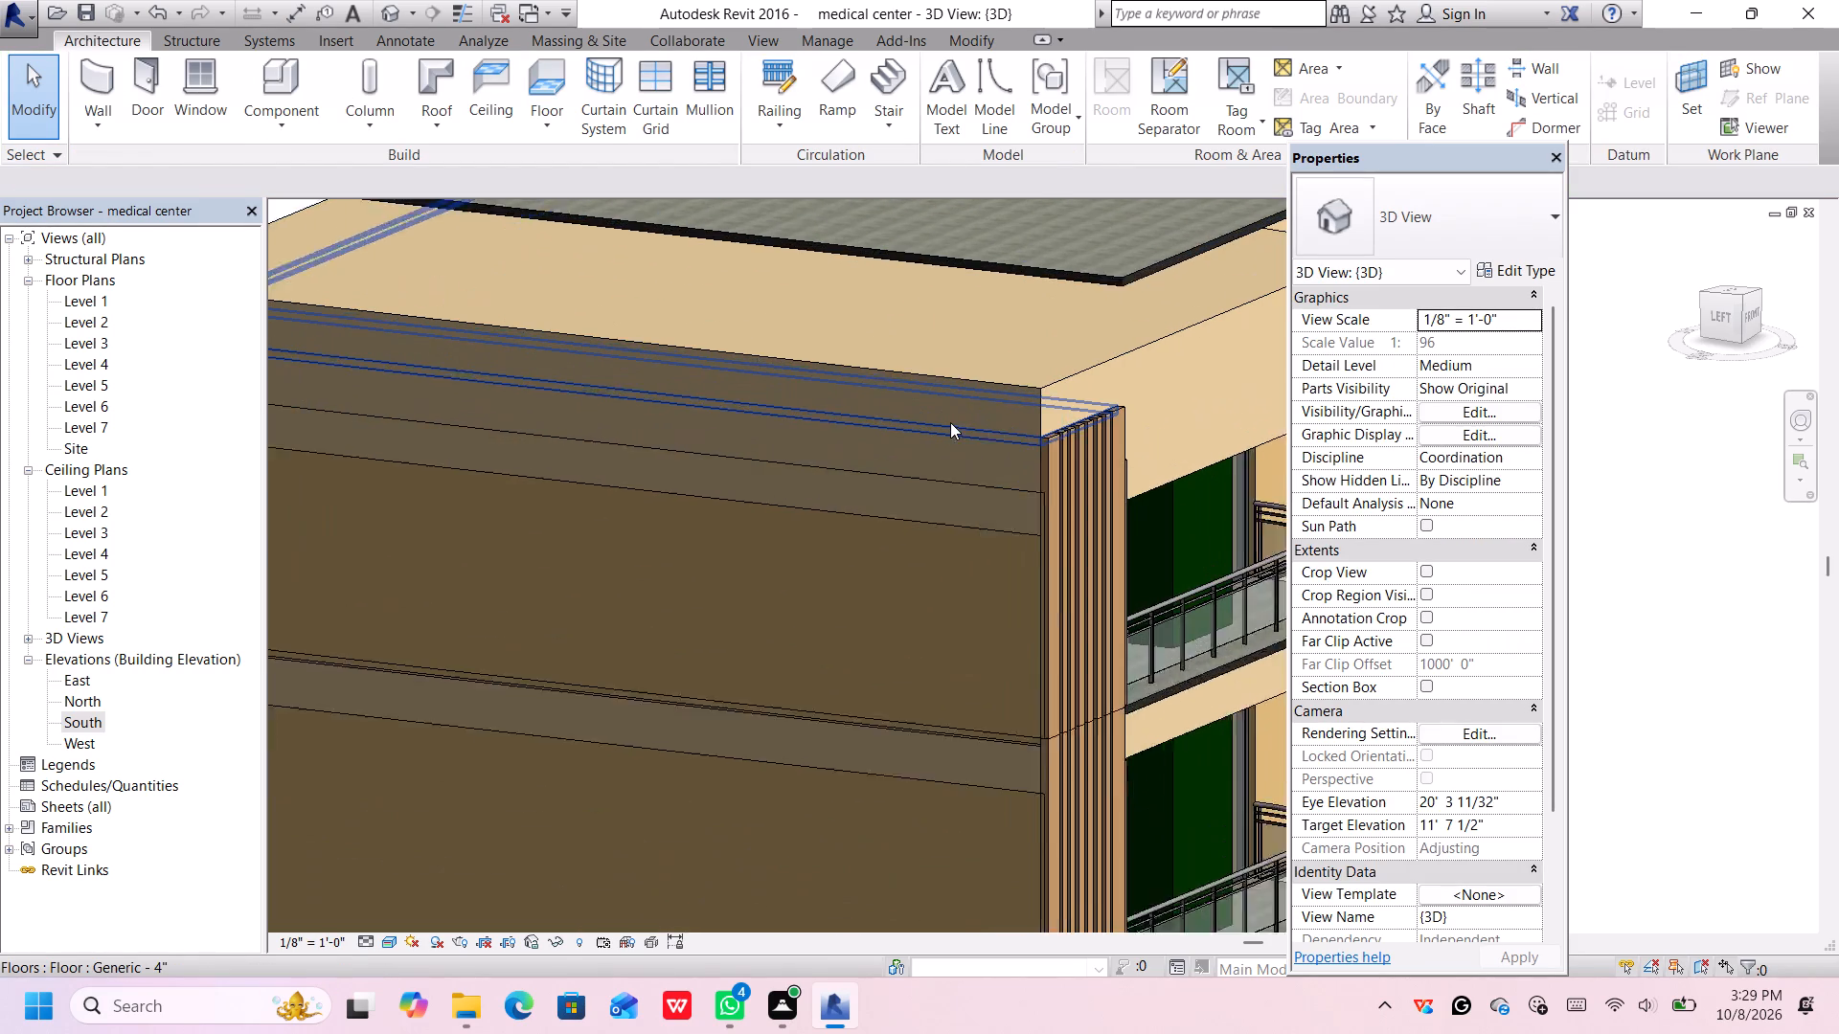
left_click(961, 426)
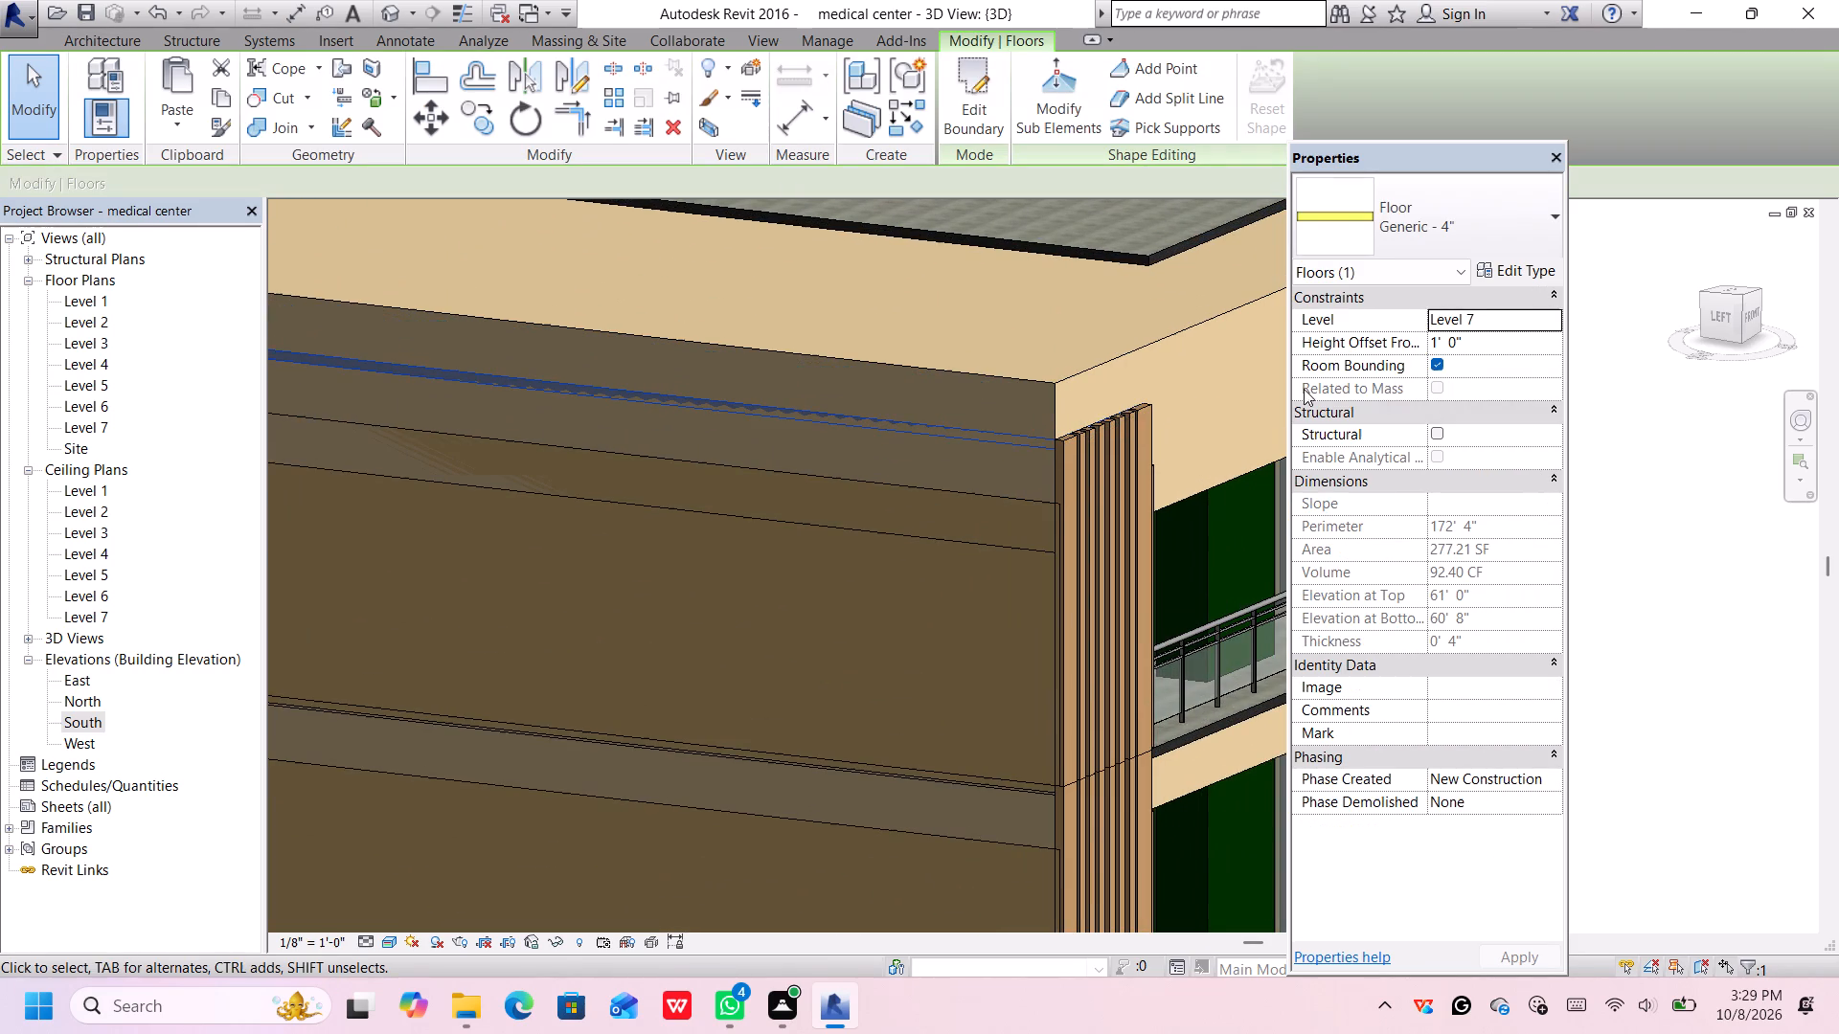
left_click(1473, 346)
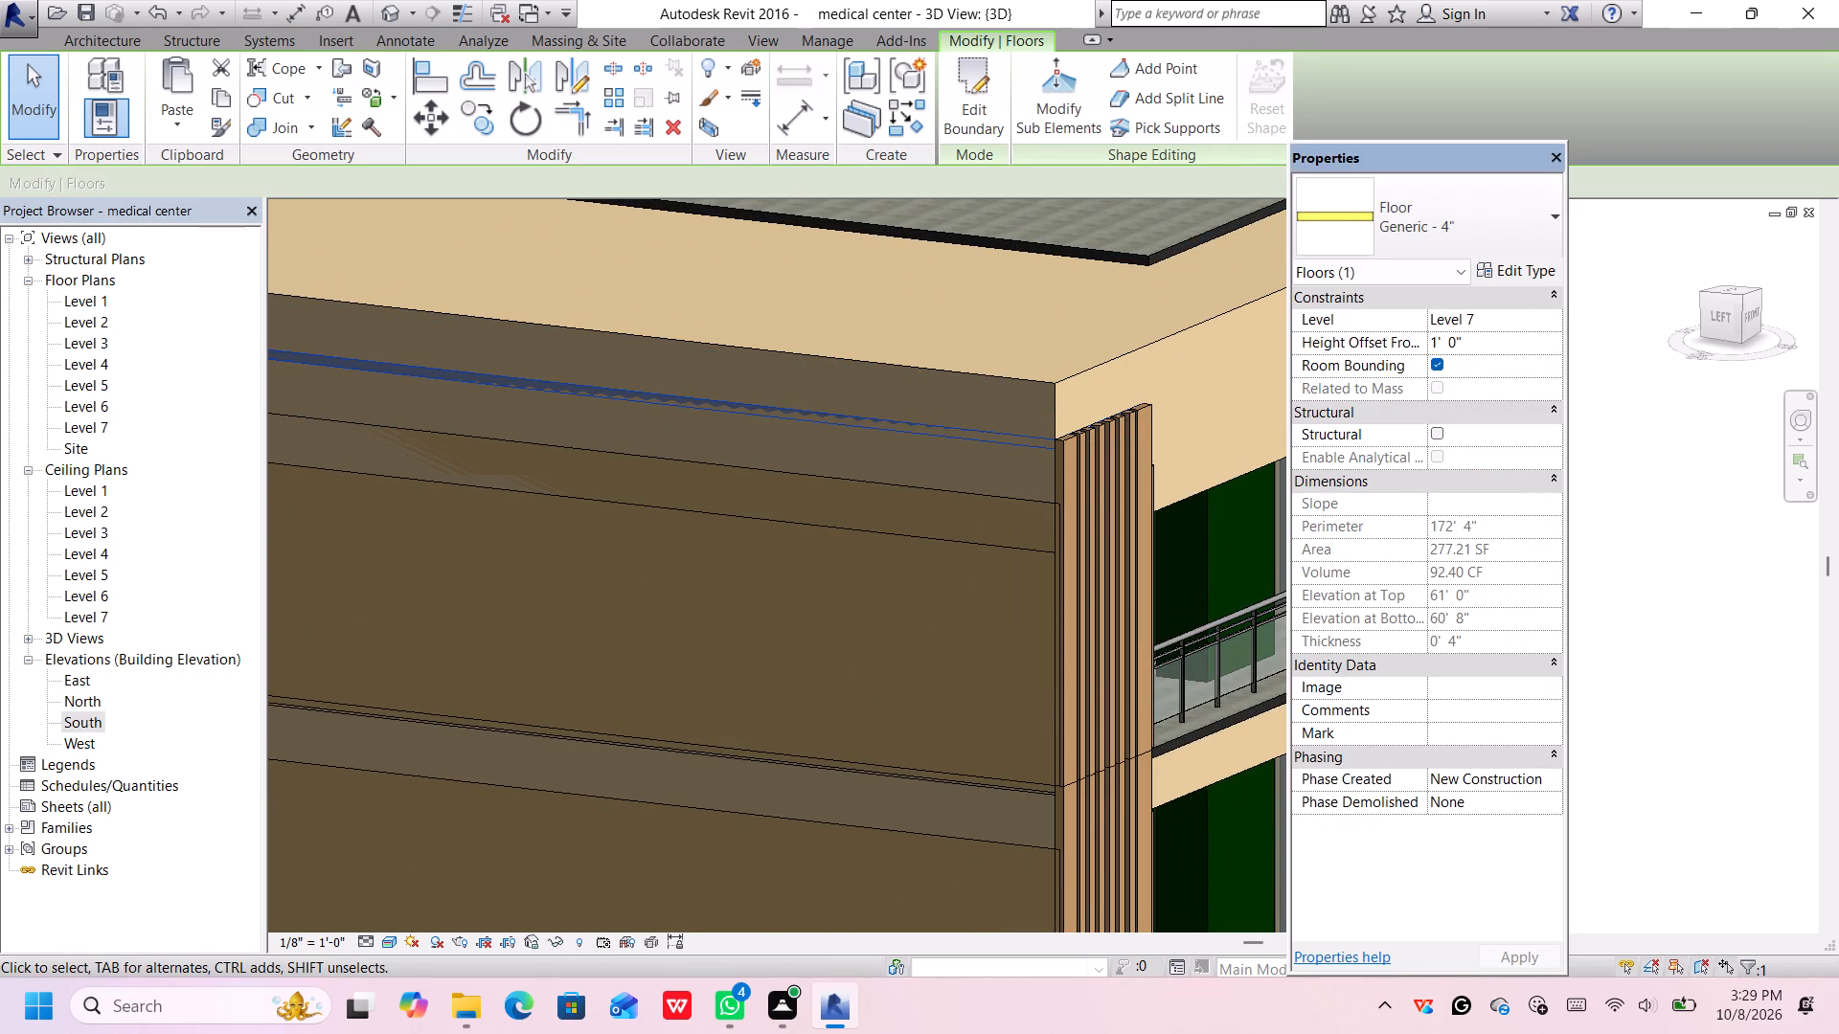
key("BackSpace")
key("BackSpace")
key("BackSpace")
key("BackSpace")
key("BackSpace")
key("BackSpace")
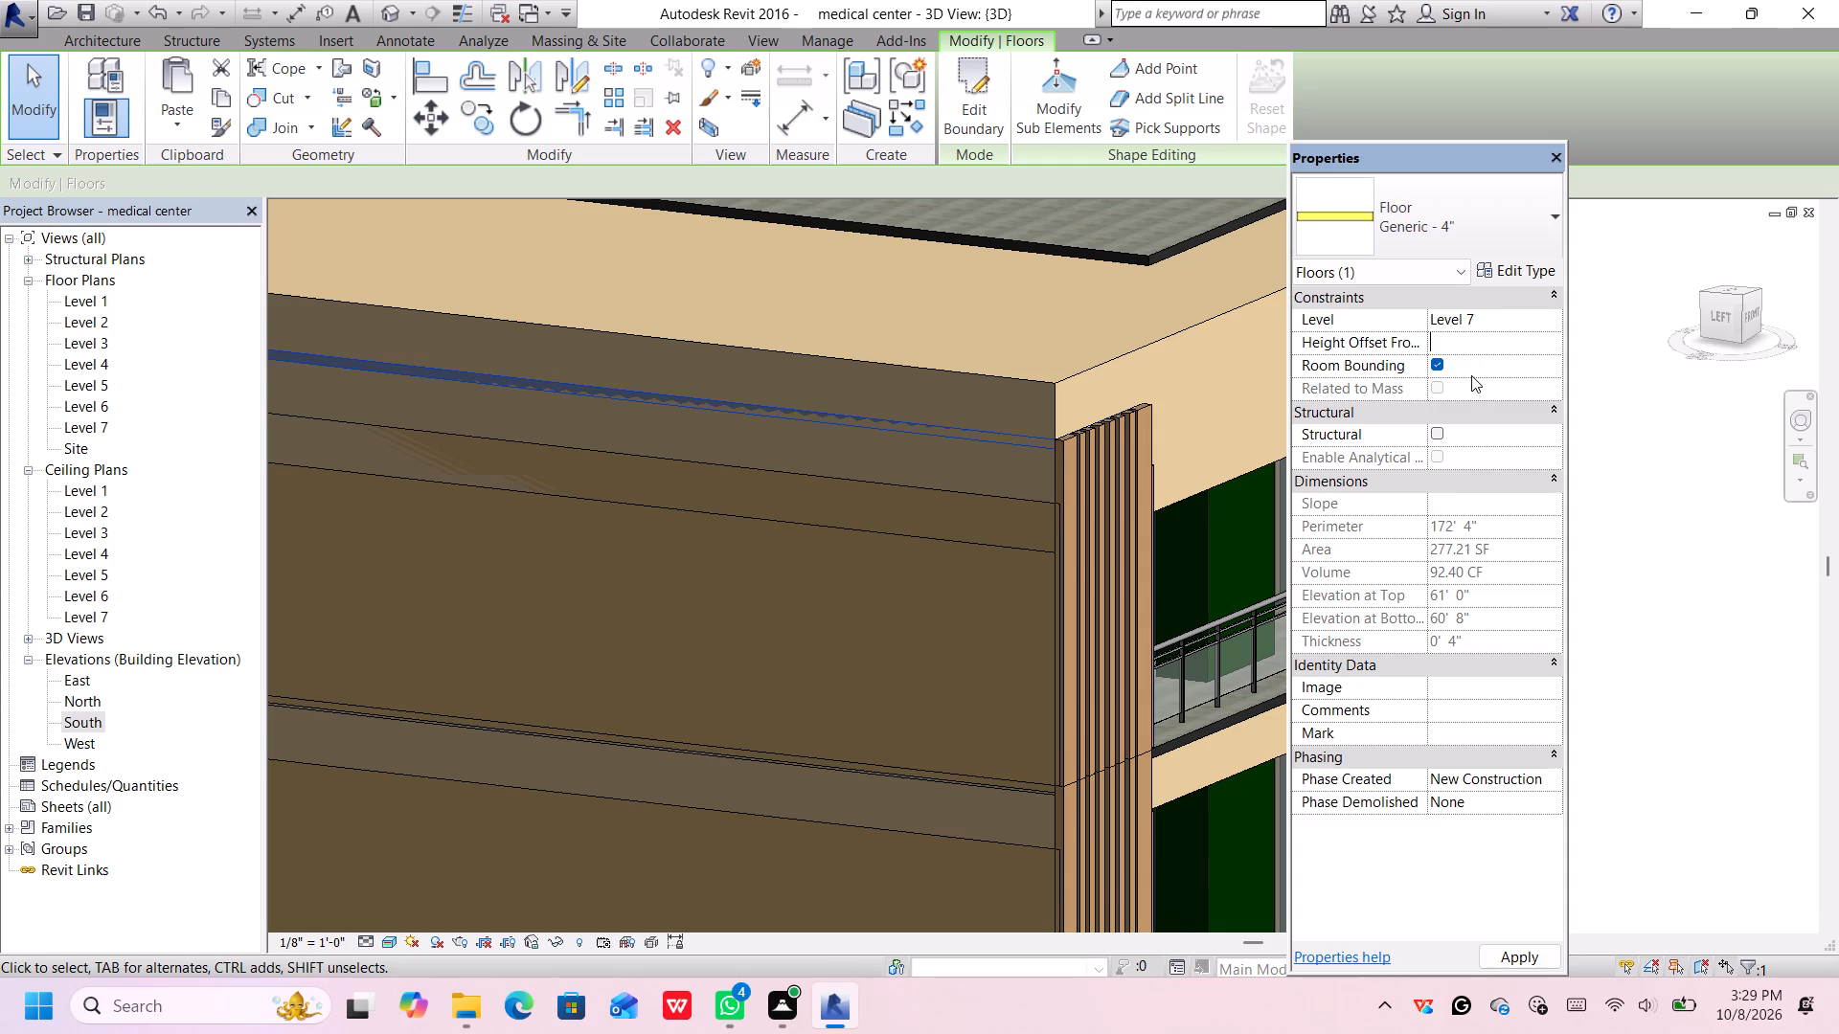
key("6")
key("apostrophe")
key("3")
key("shift+quotedbl")
key("Return")
key("Return")
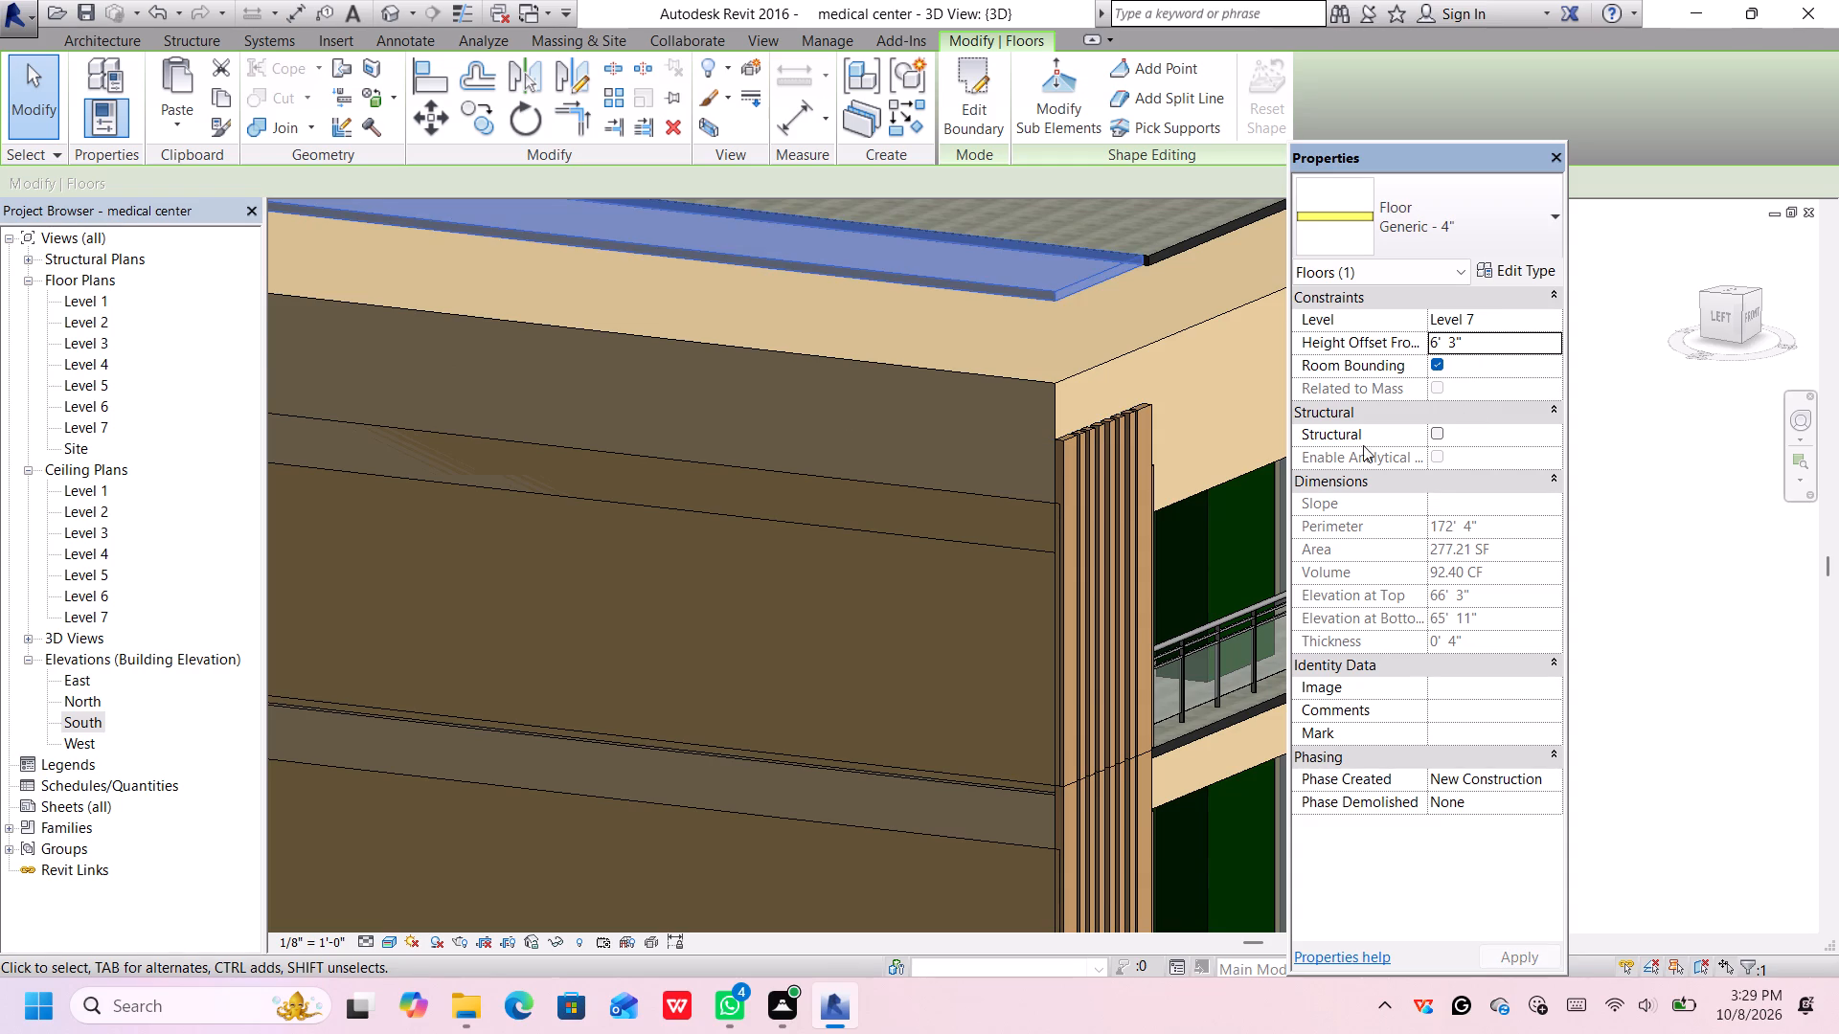
scroll(1321, 460, "down", 3)
scroll(1078, 471, "down", 6)
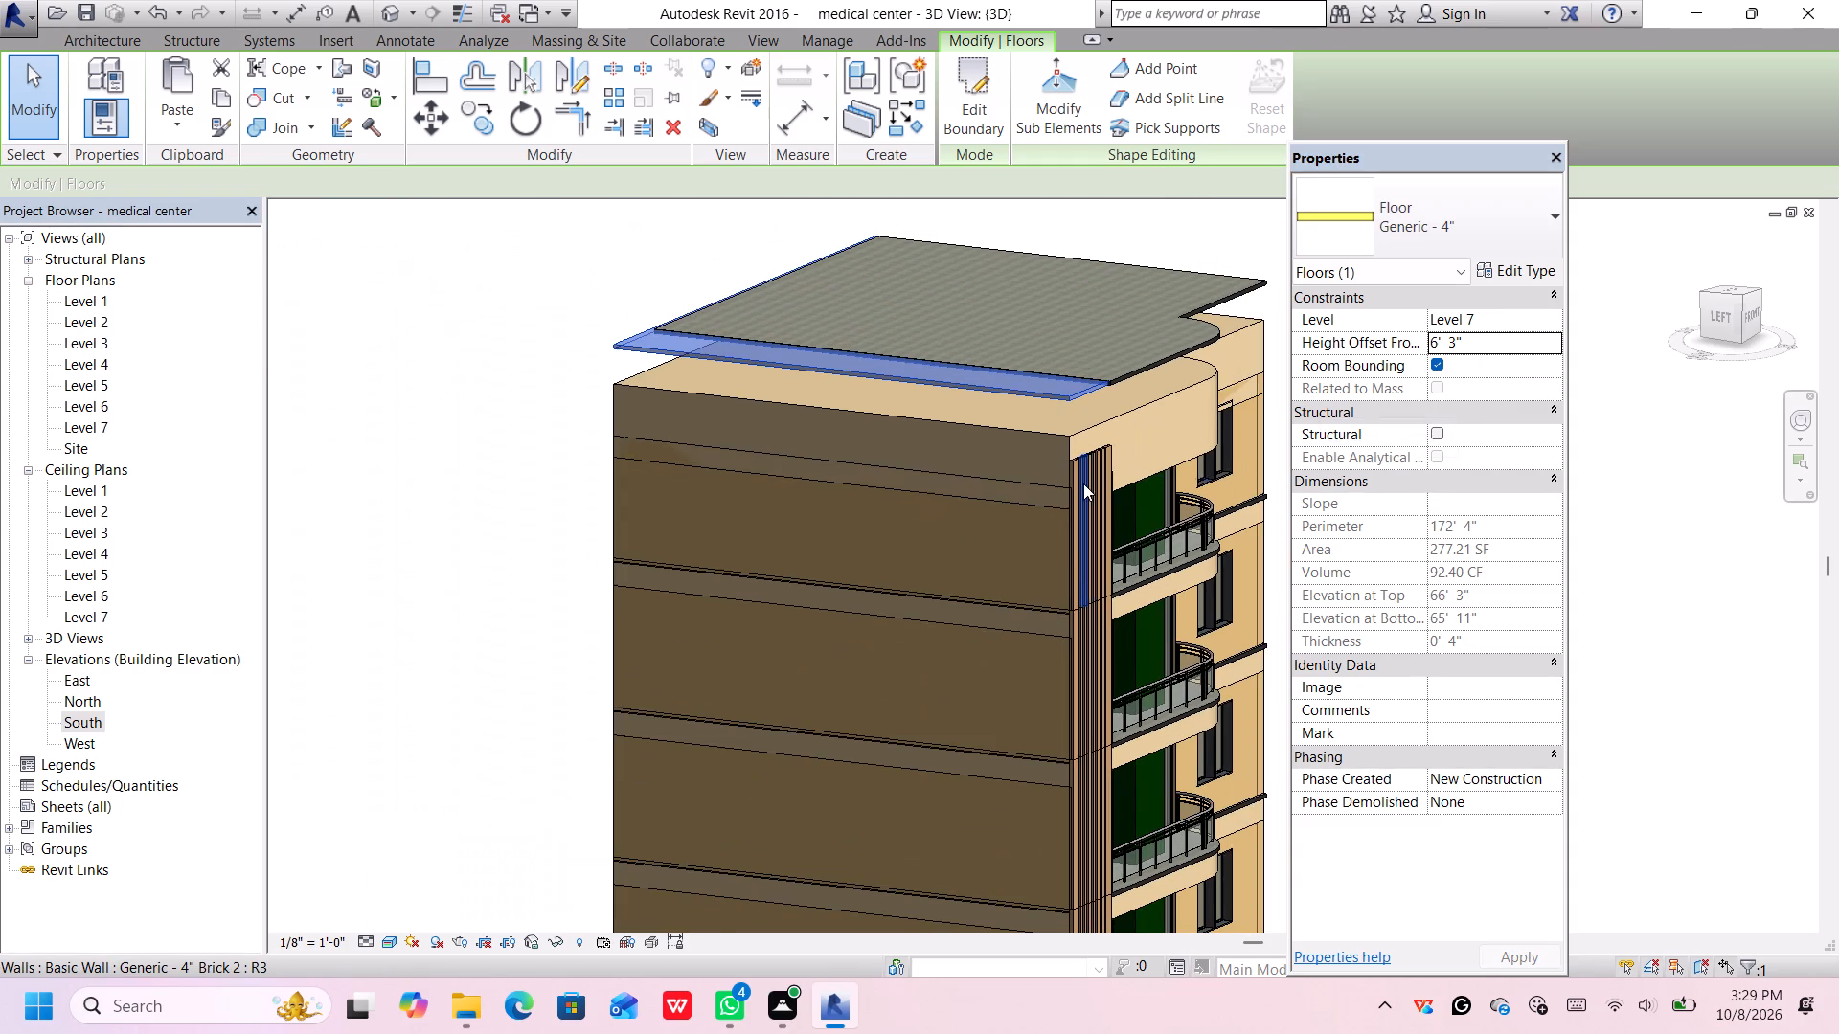
left_click(497, 533)
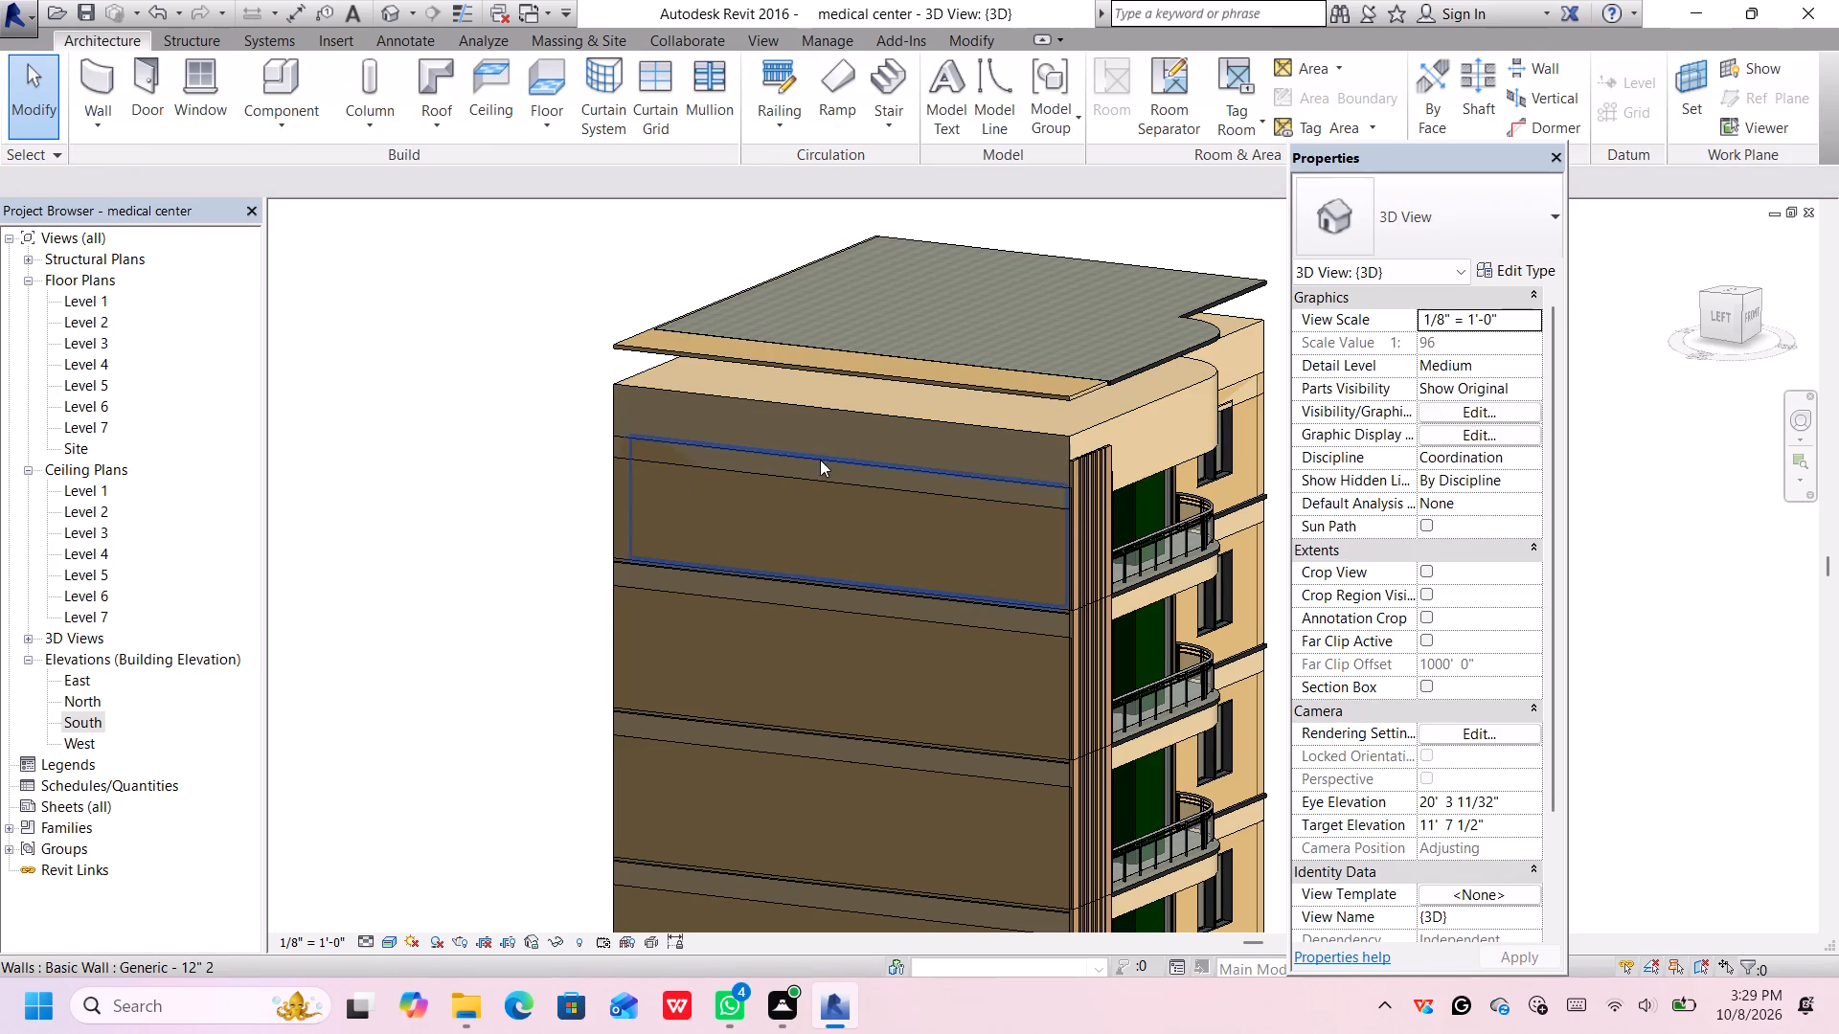
Raise the thick wall design 3 slab on Level 7 by setting its height offset from level to 6' 0".
left_click(944, 419)
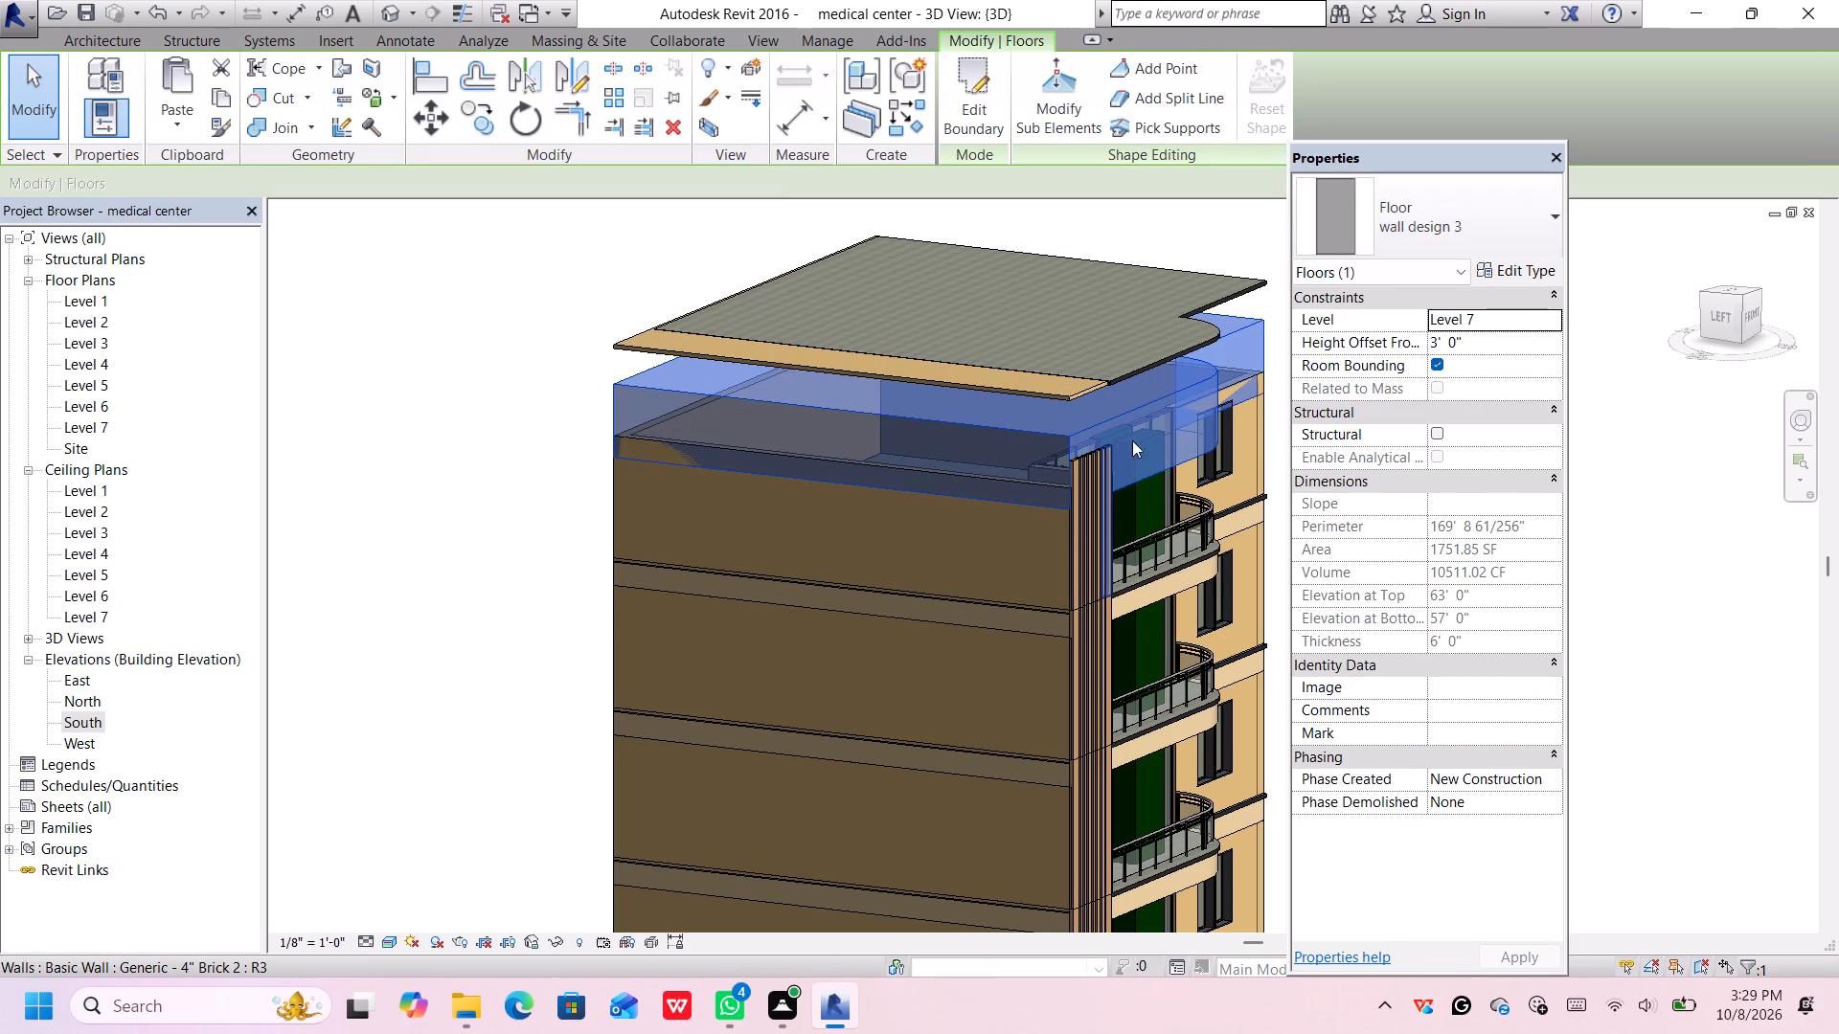
left_click(1494, 345)
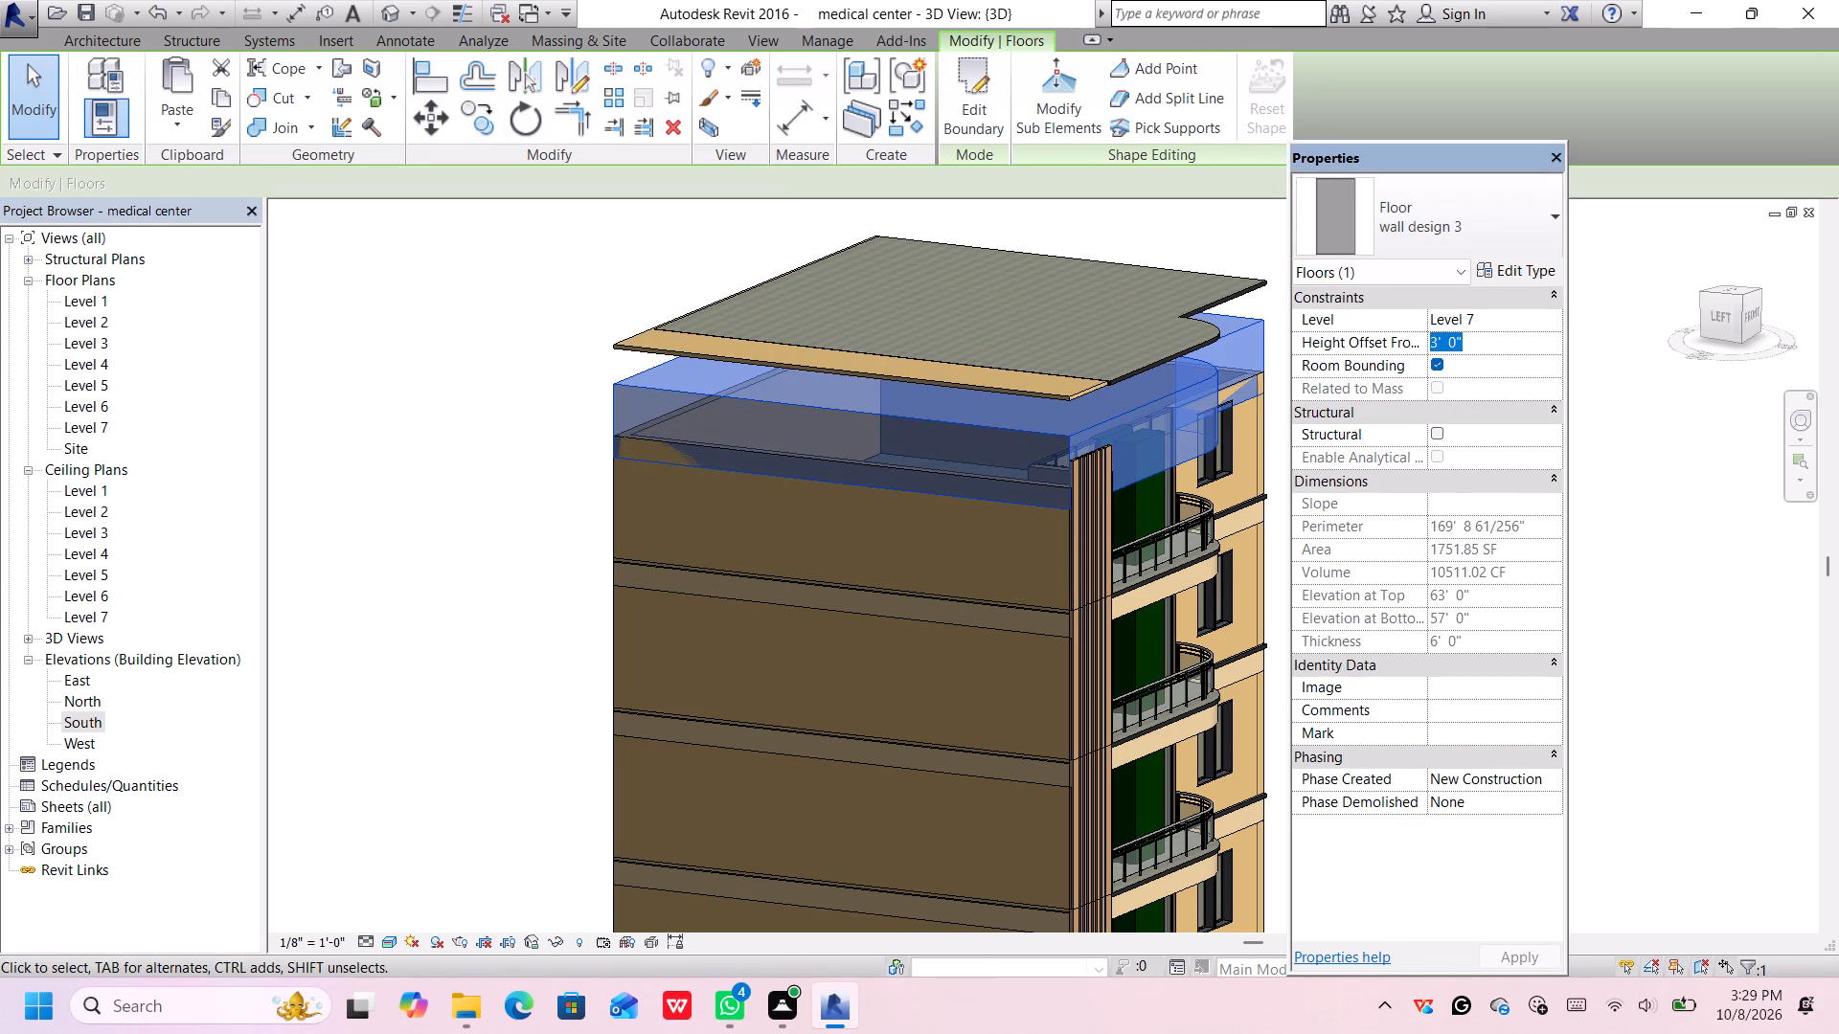
key("BackSpace")
key("6")
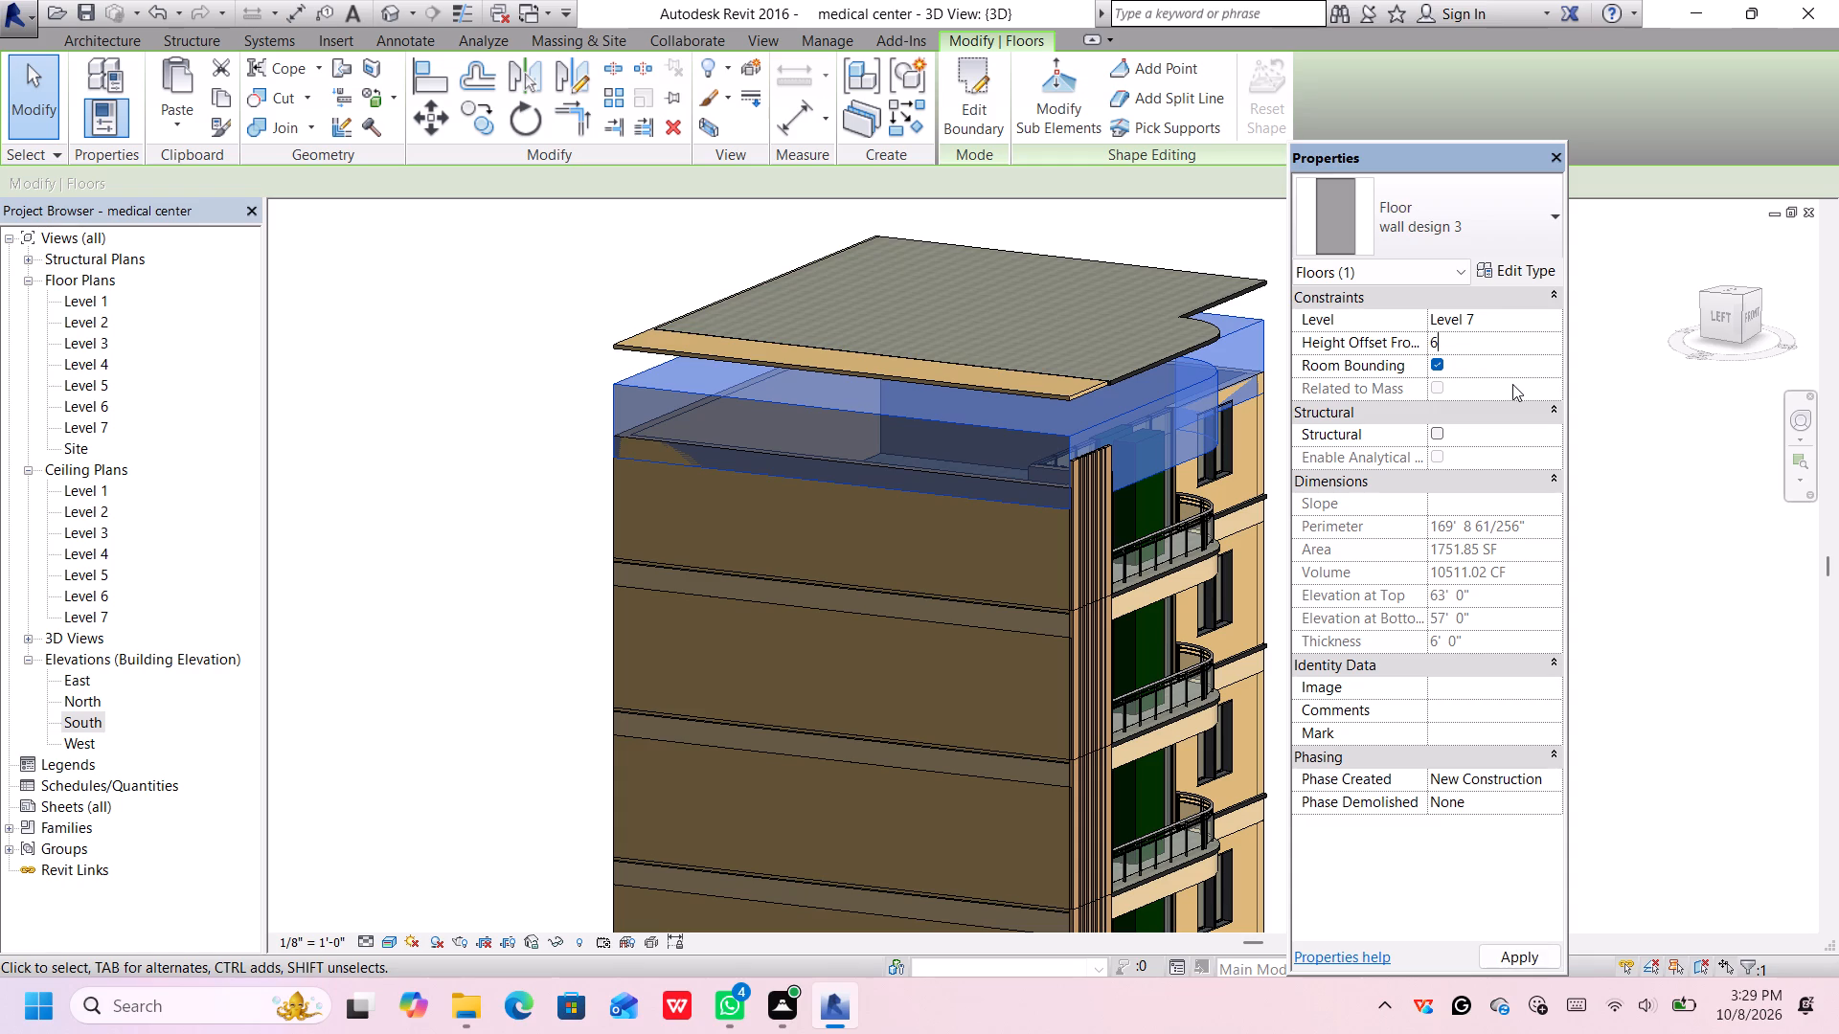
key("apostrophe")
key("Return")
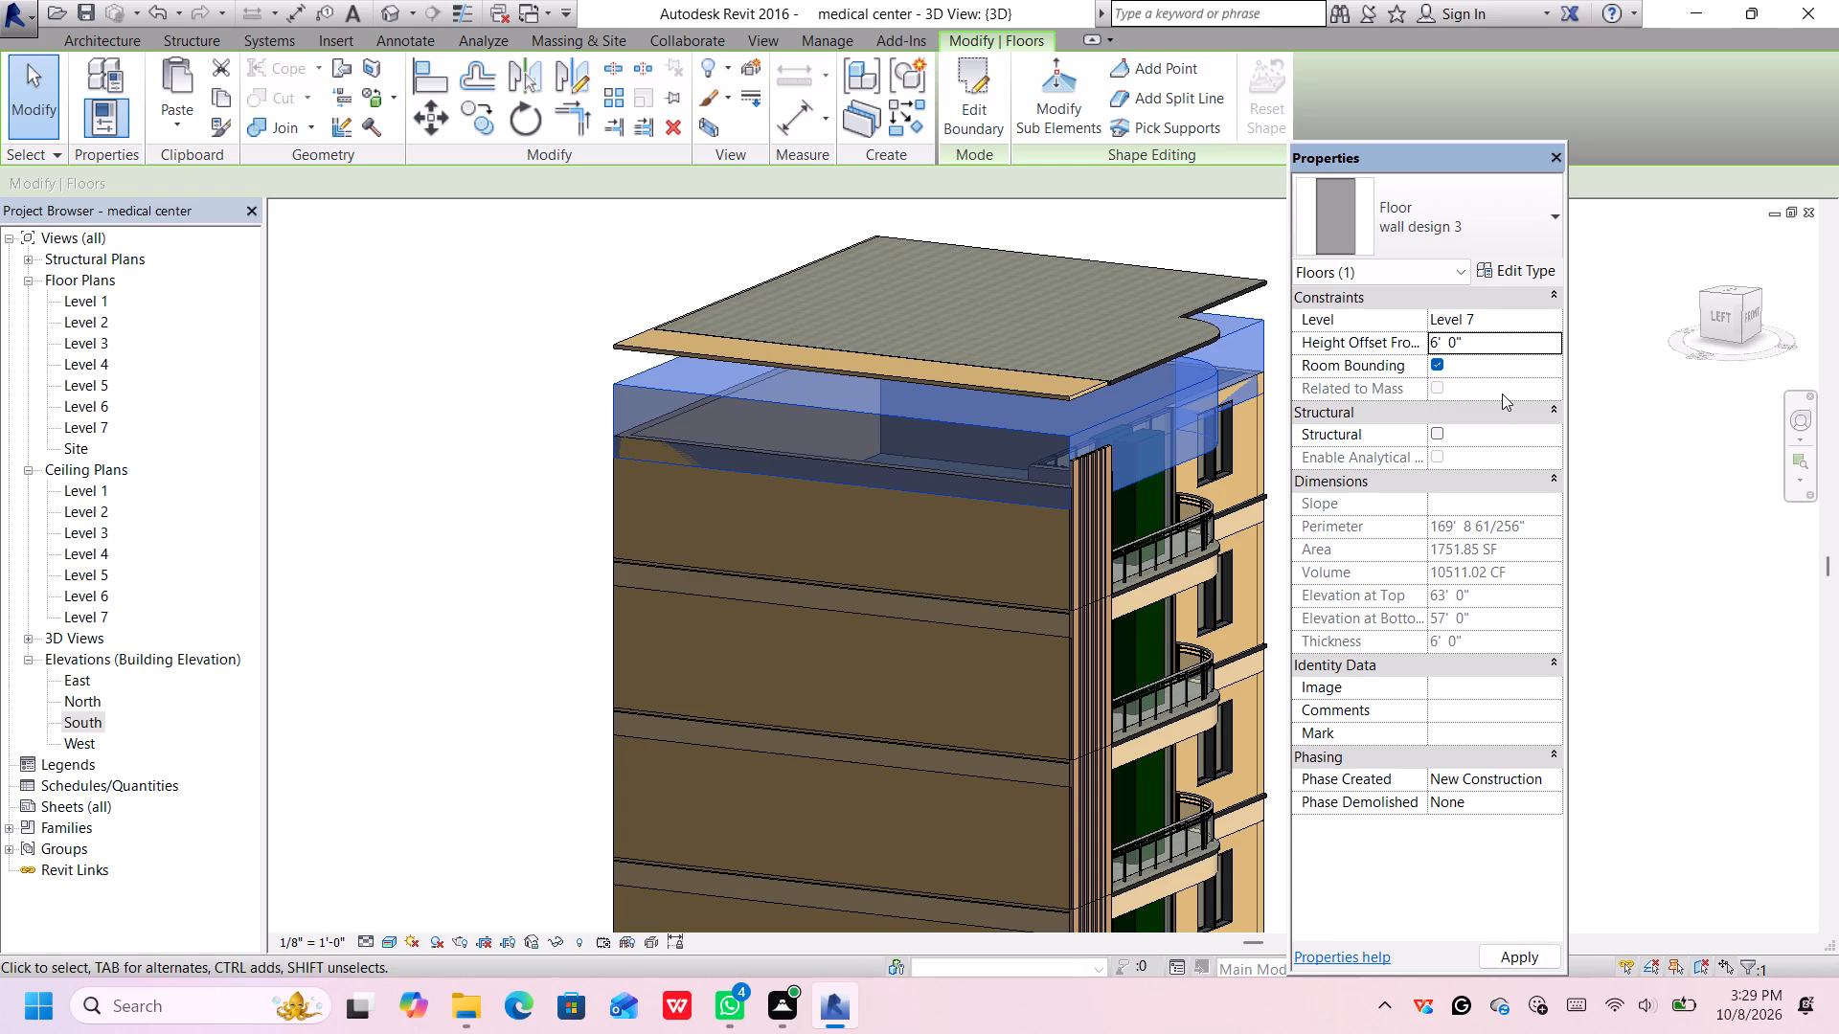
Examine how the raised top slabs sit above the uppermost storey from the corner and from the front.
scroll(1063, 480, "up", 3)
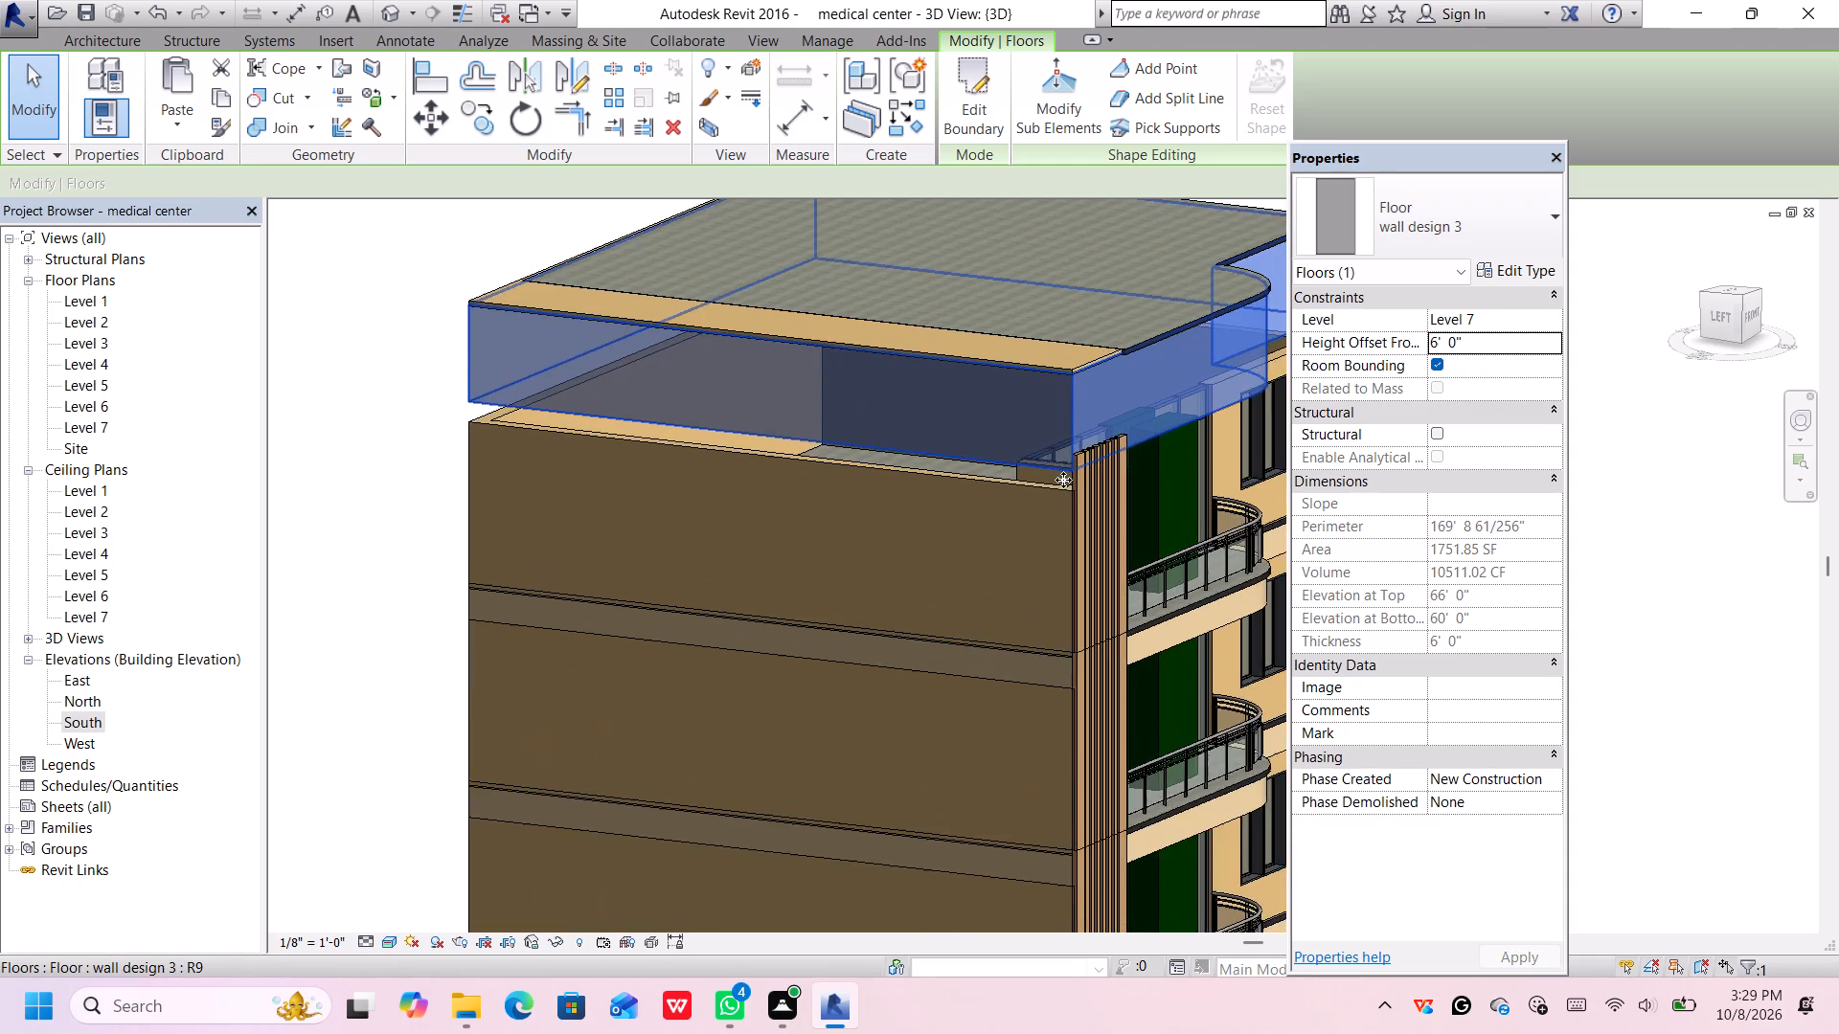
scroll(1063, 478, "down", 3)
middle_click_drag(1054, 475, 1053, 473)
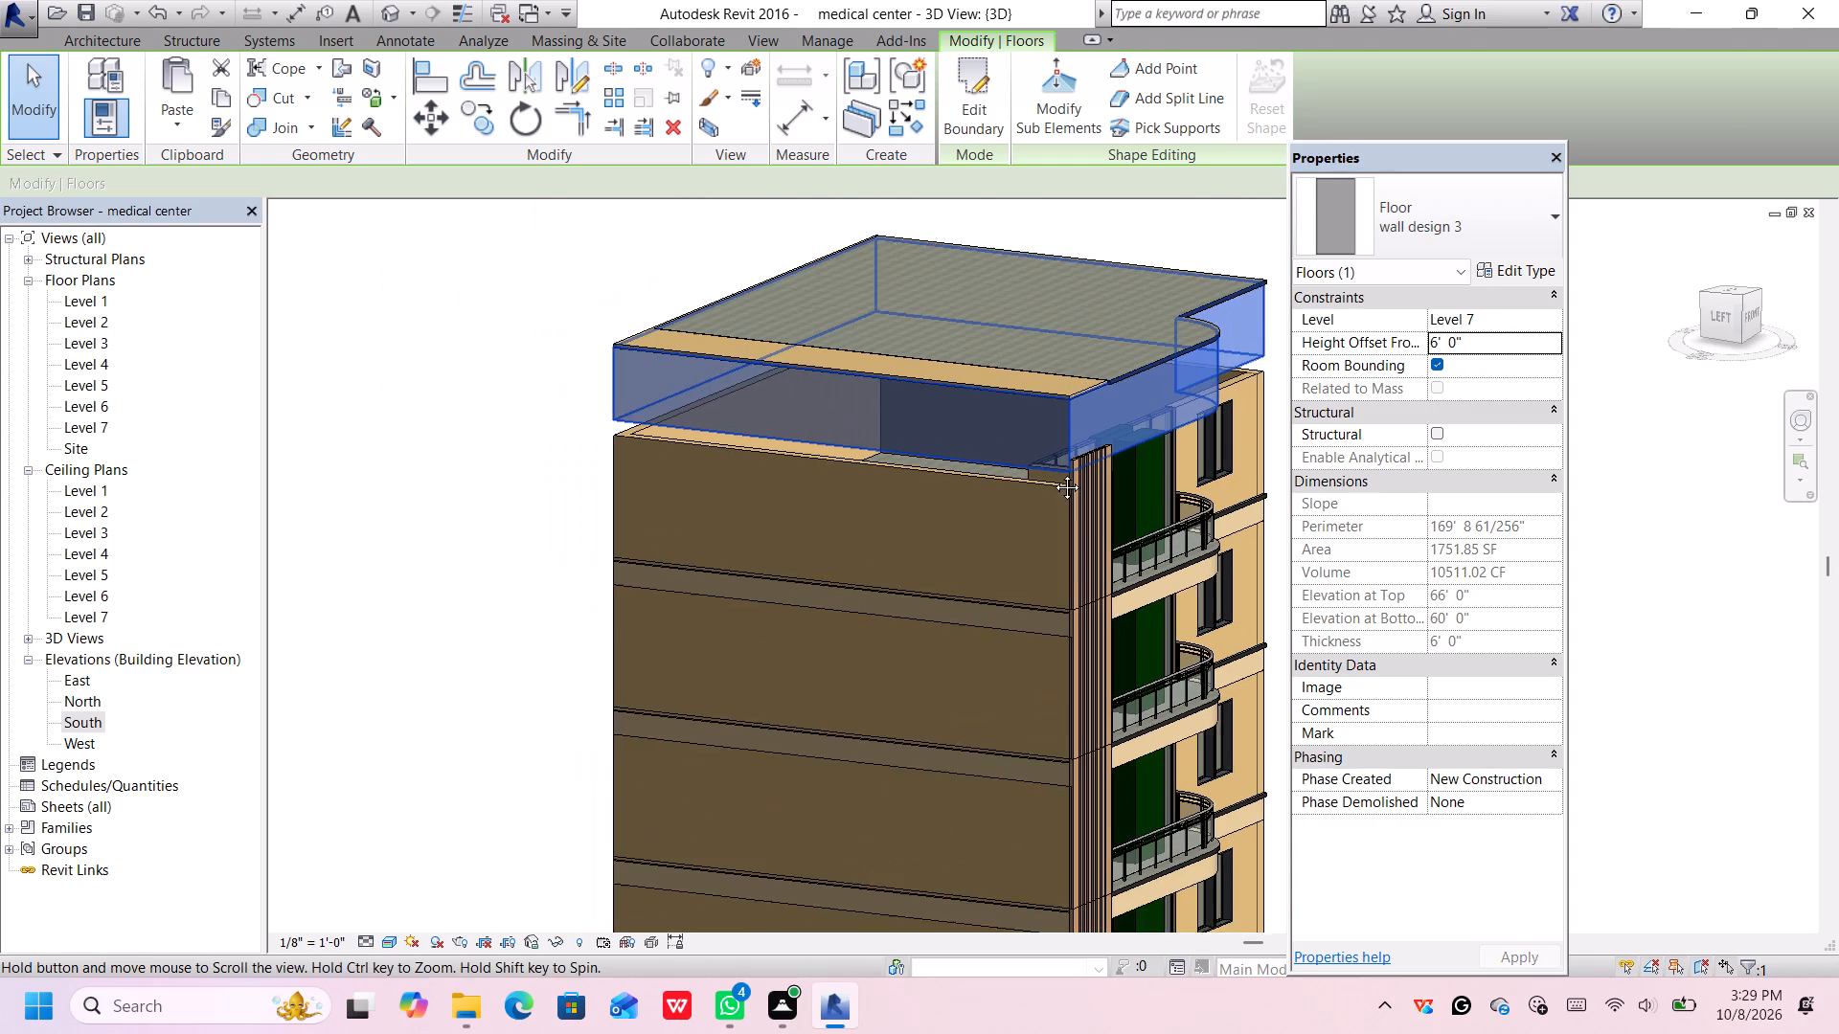
middle_click_drag(1053, 473, 993, 437)
scroll(1085, 414, "down", 1)
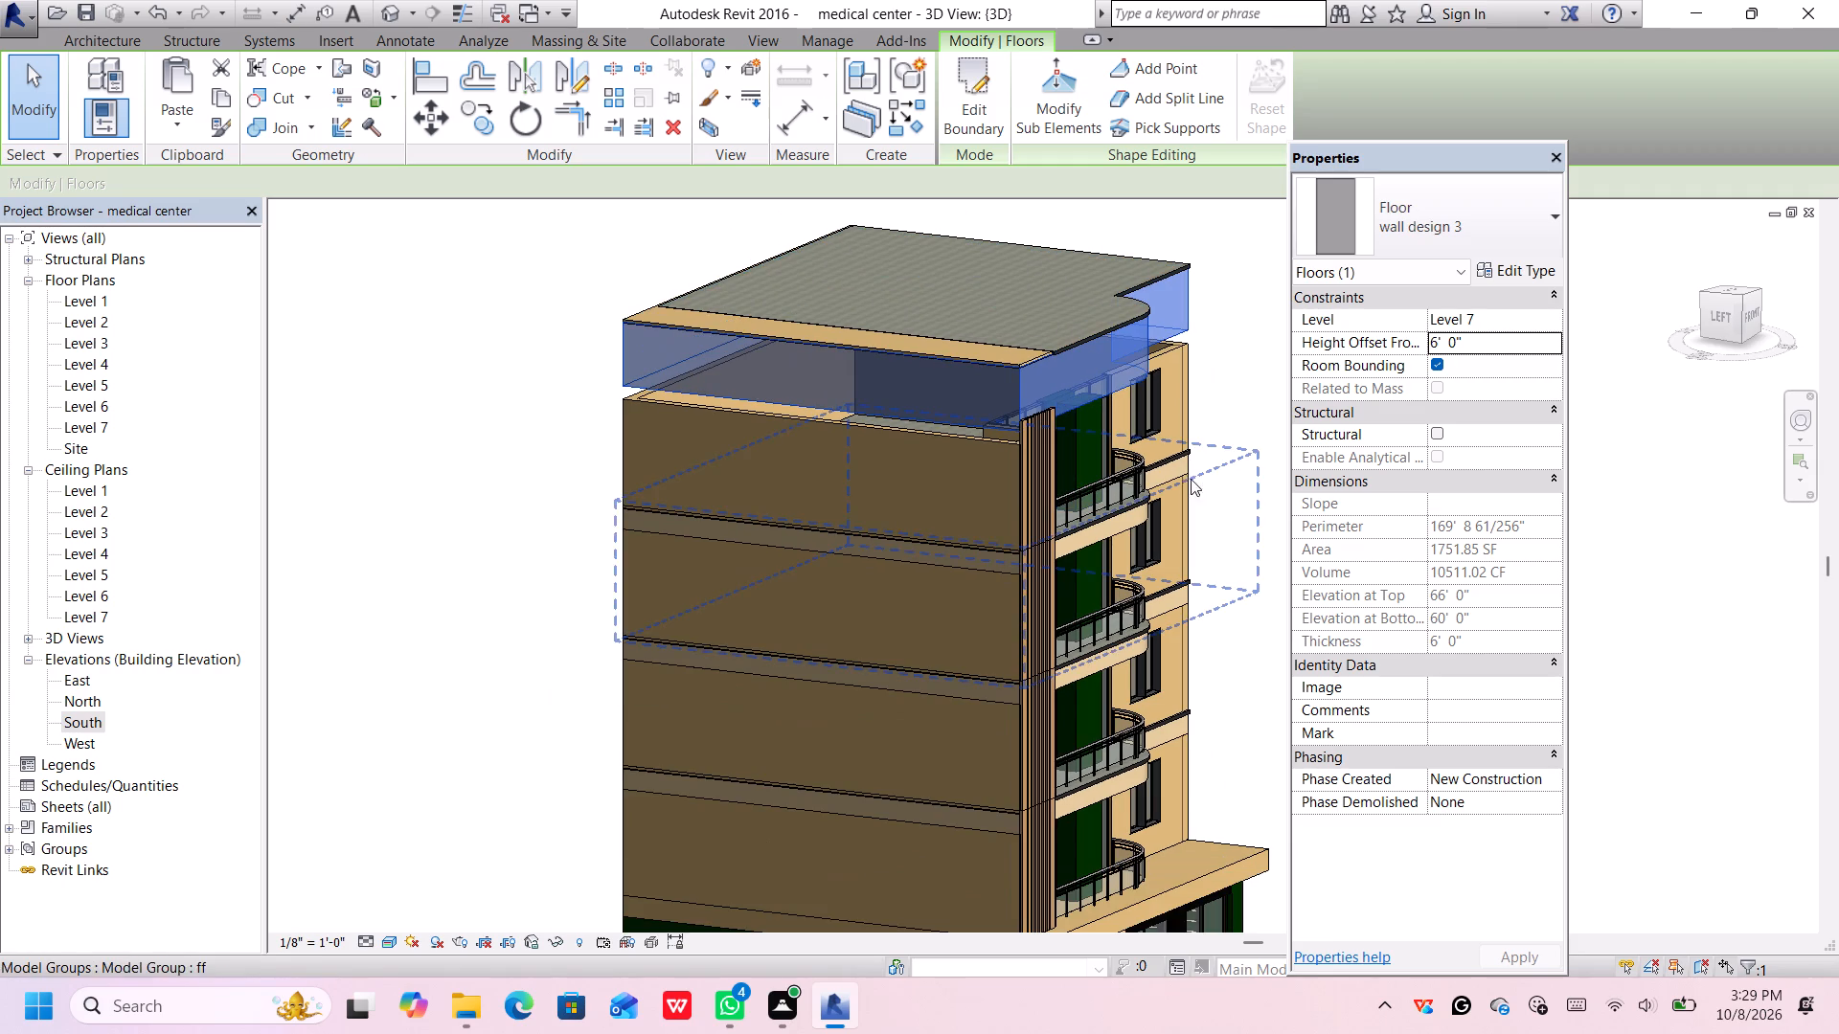
middle_click_drag(1247, 574, 1193, 577)
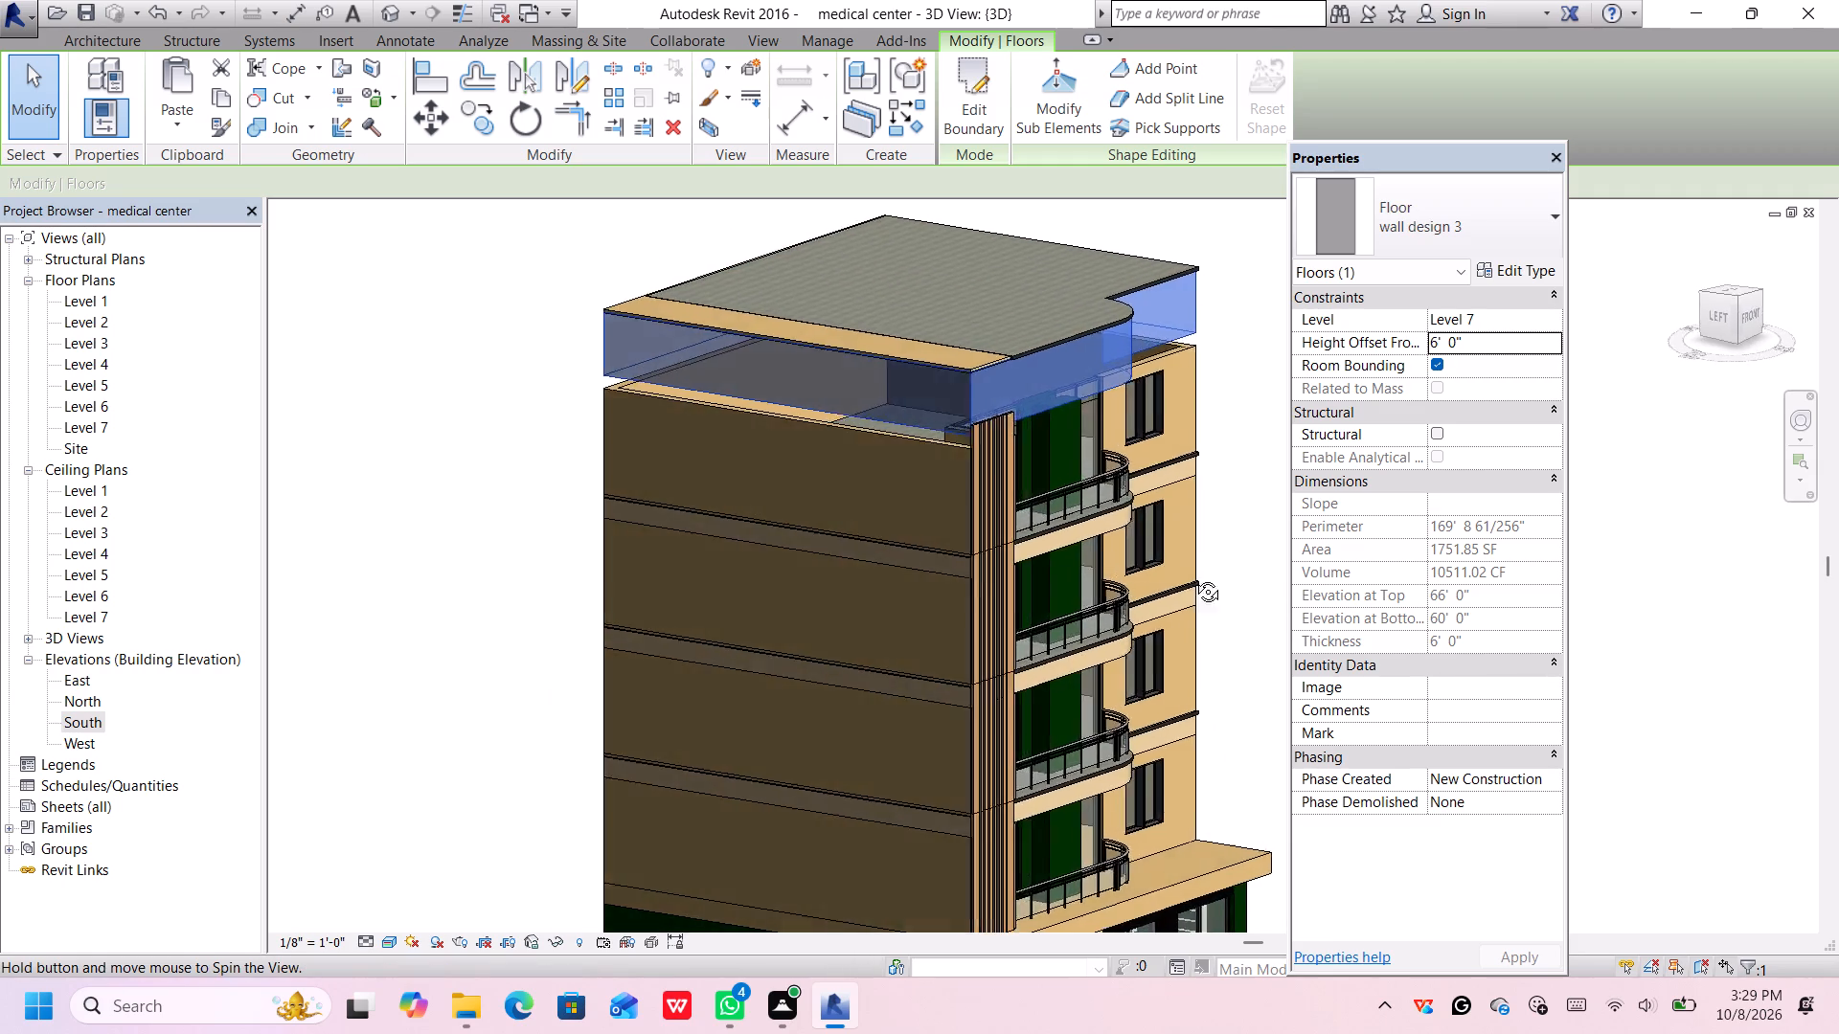
middle_click_drag(1193, 577, 964, 528)
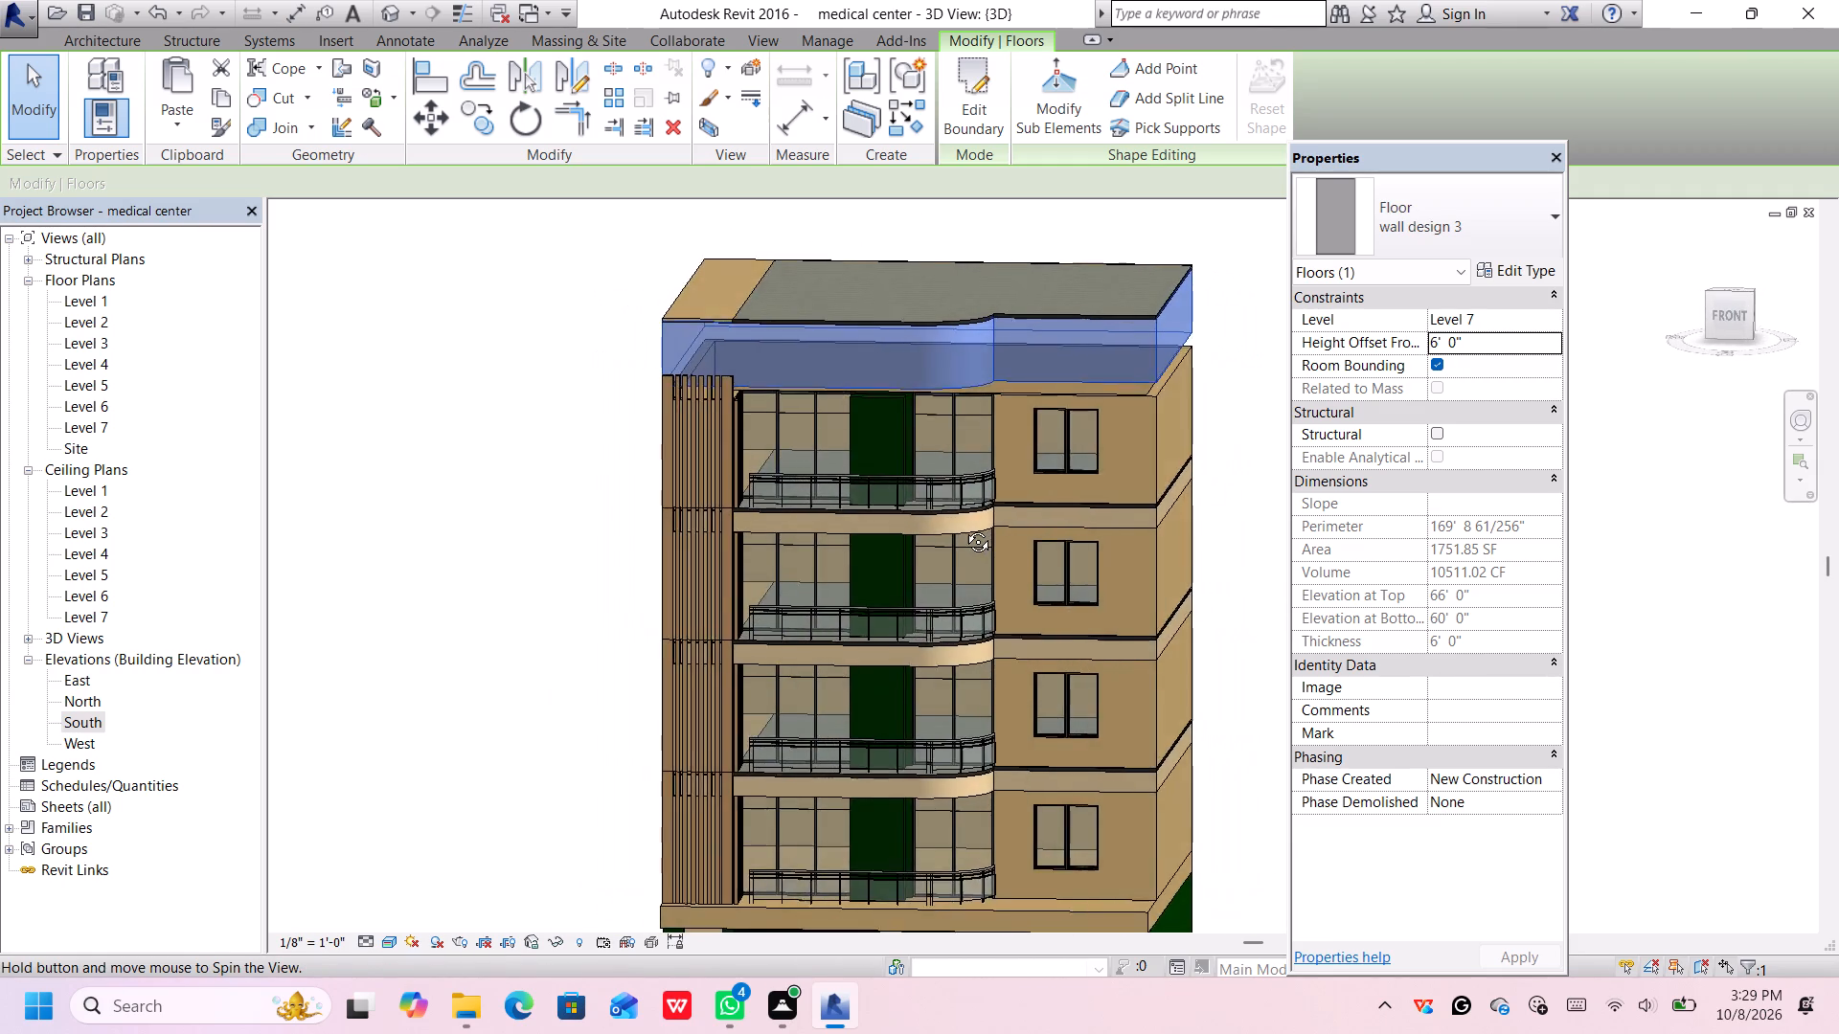
middle_click_drag(964, 528, 1021, 527)
middle_click_drag(626, 560, 600, 514)
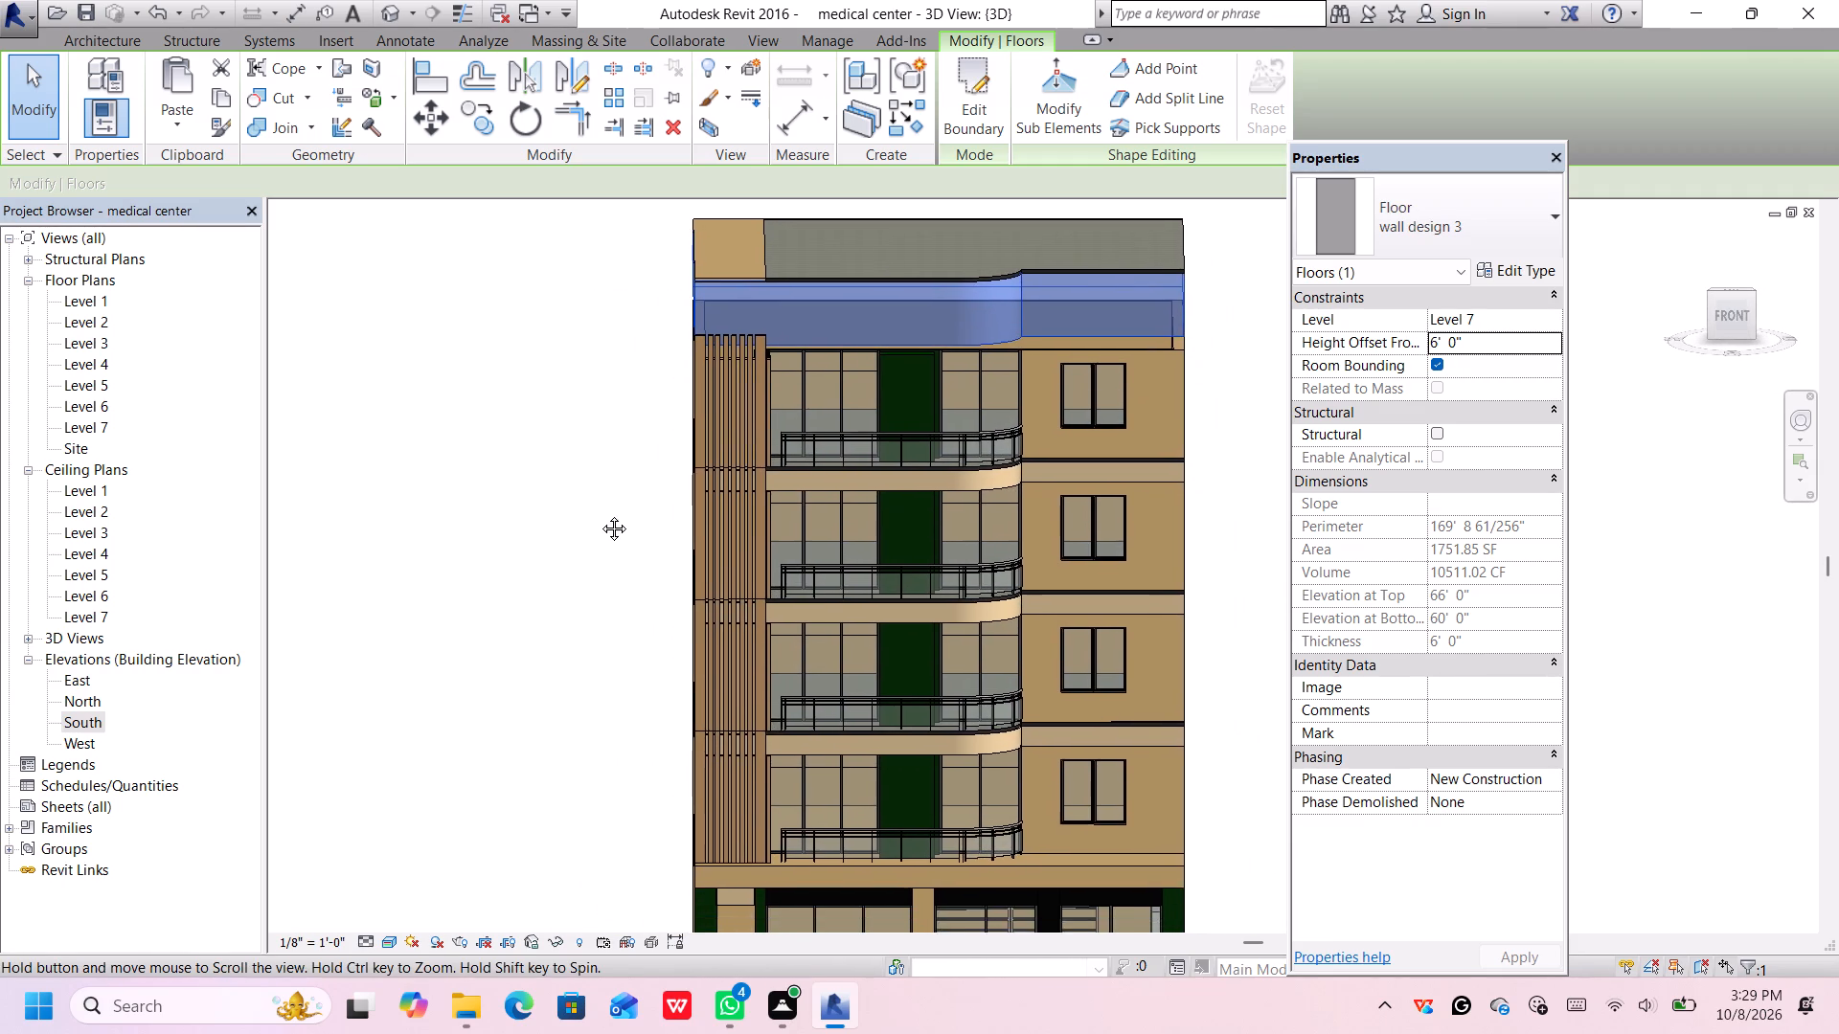
middle_click_drag(600, 514, 603, 451)
left_click(567, 491)
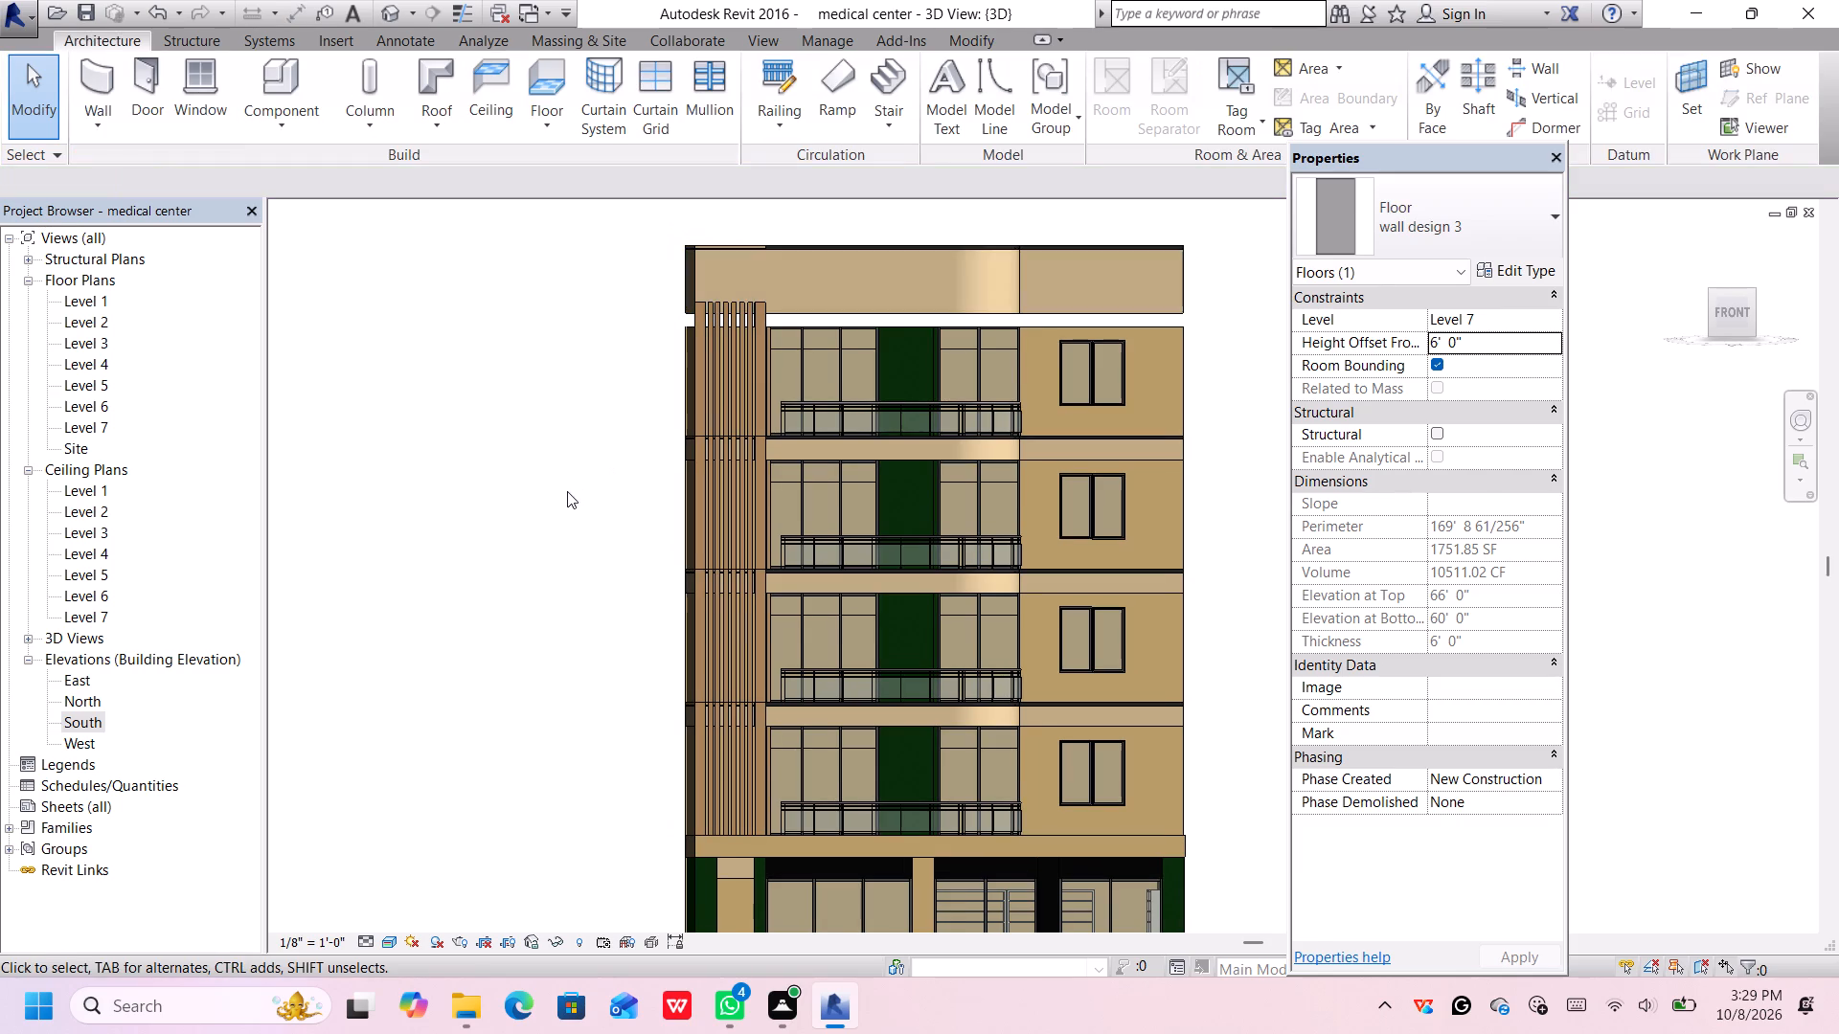
Duplicate the floor type of the thick Level 7 wall design 3 slab as wall design 4.
left_click(1015, 282)
left_click(1517, 210)
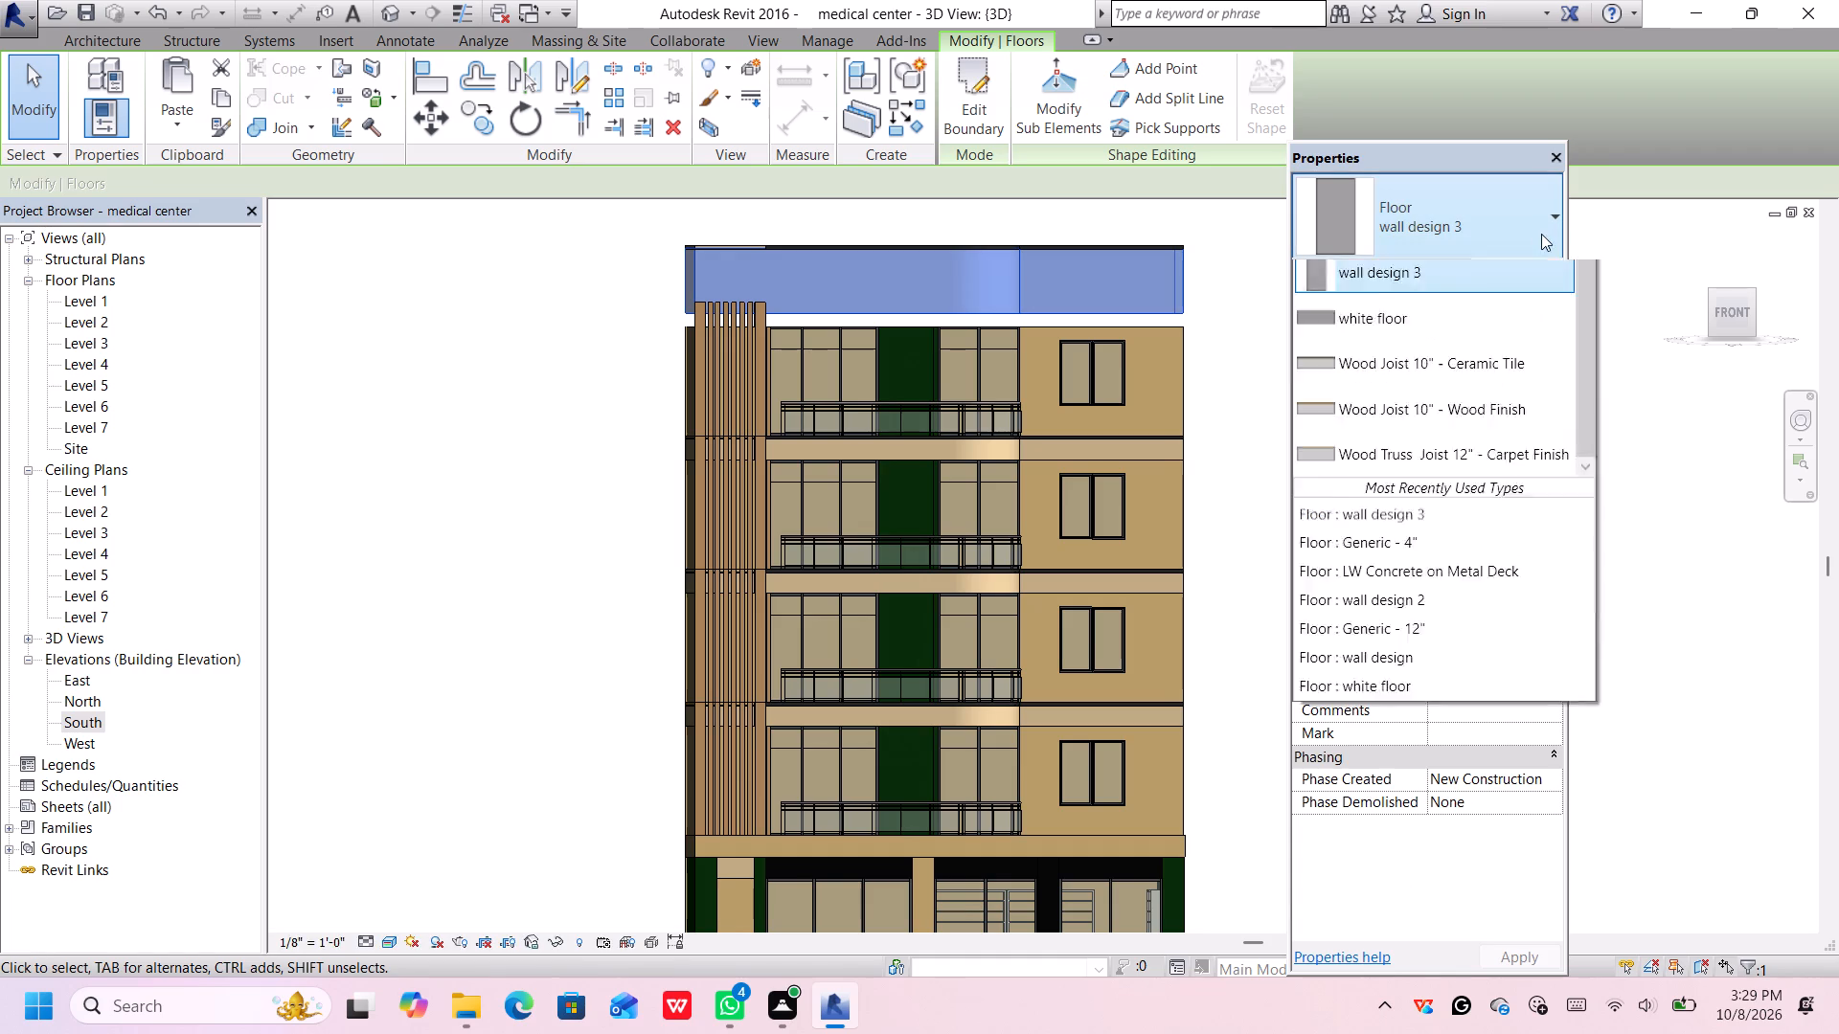
left_click(1624, 351)
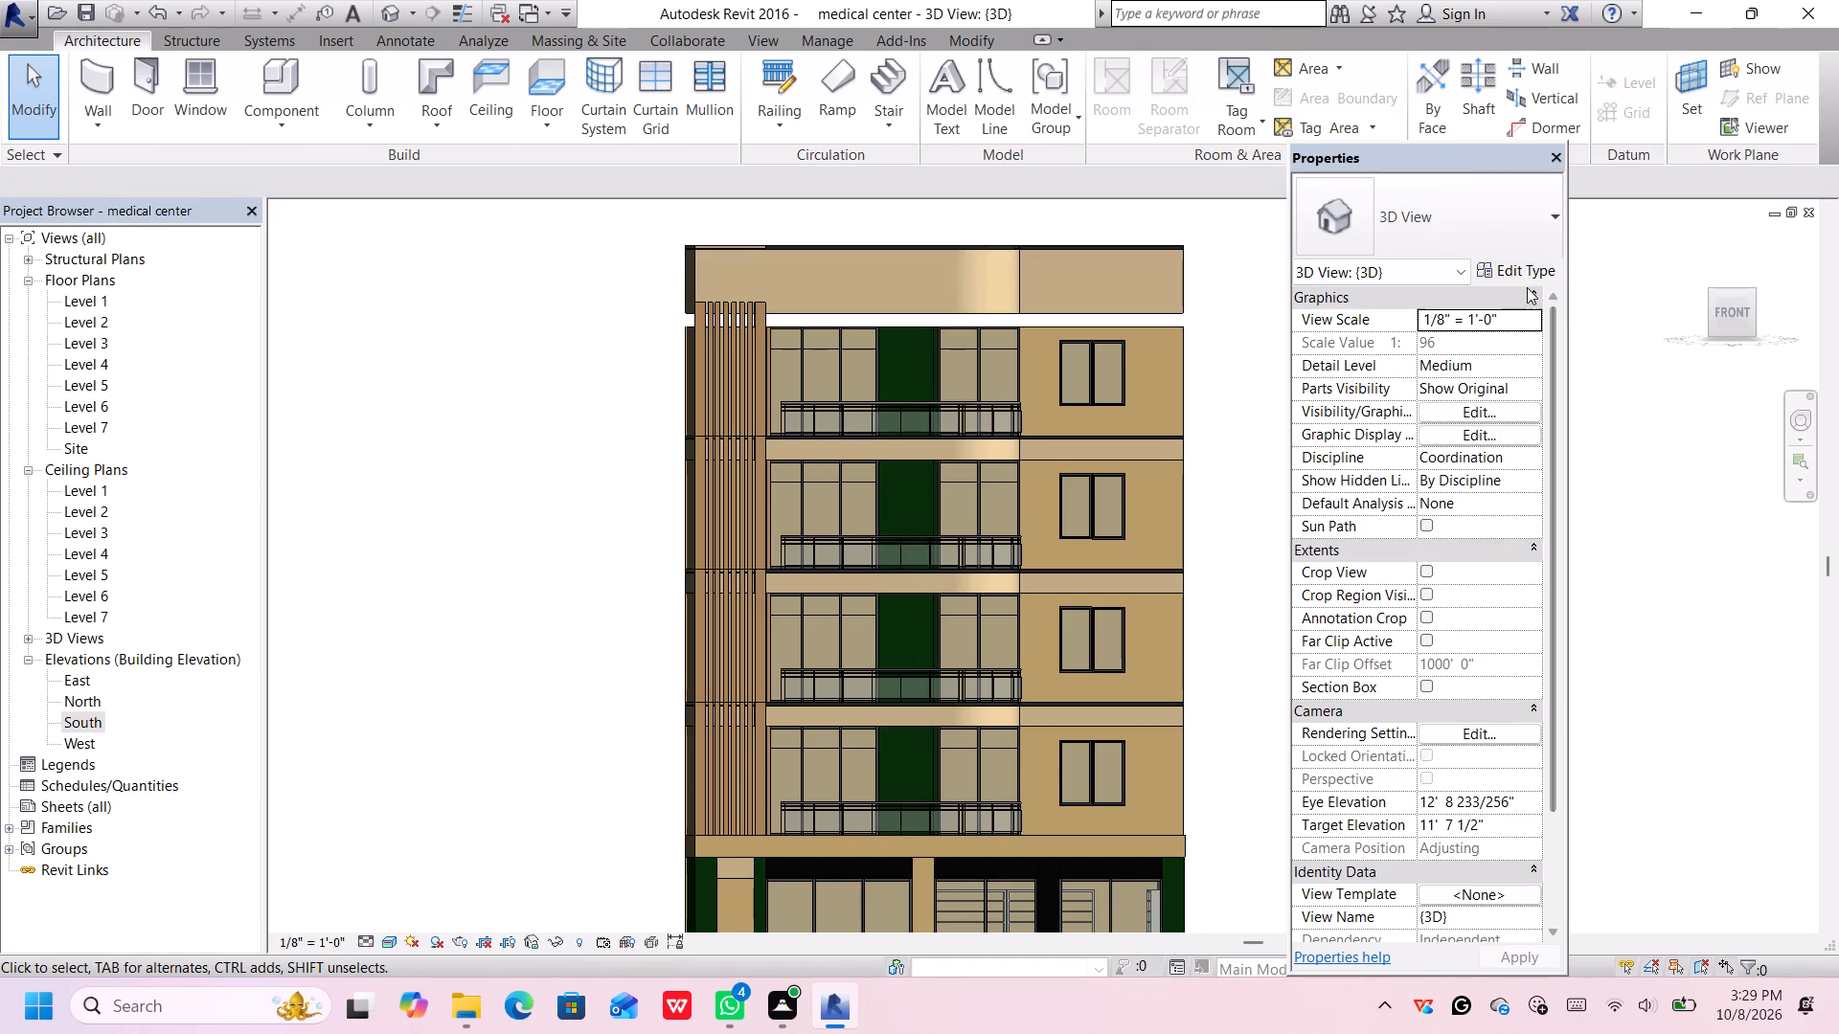
left_click(1118, 280)
left_click(1160, 281)
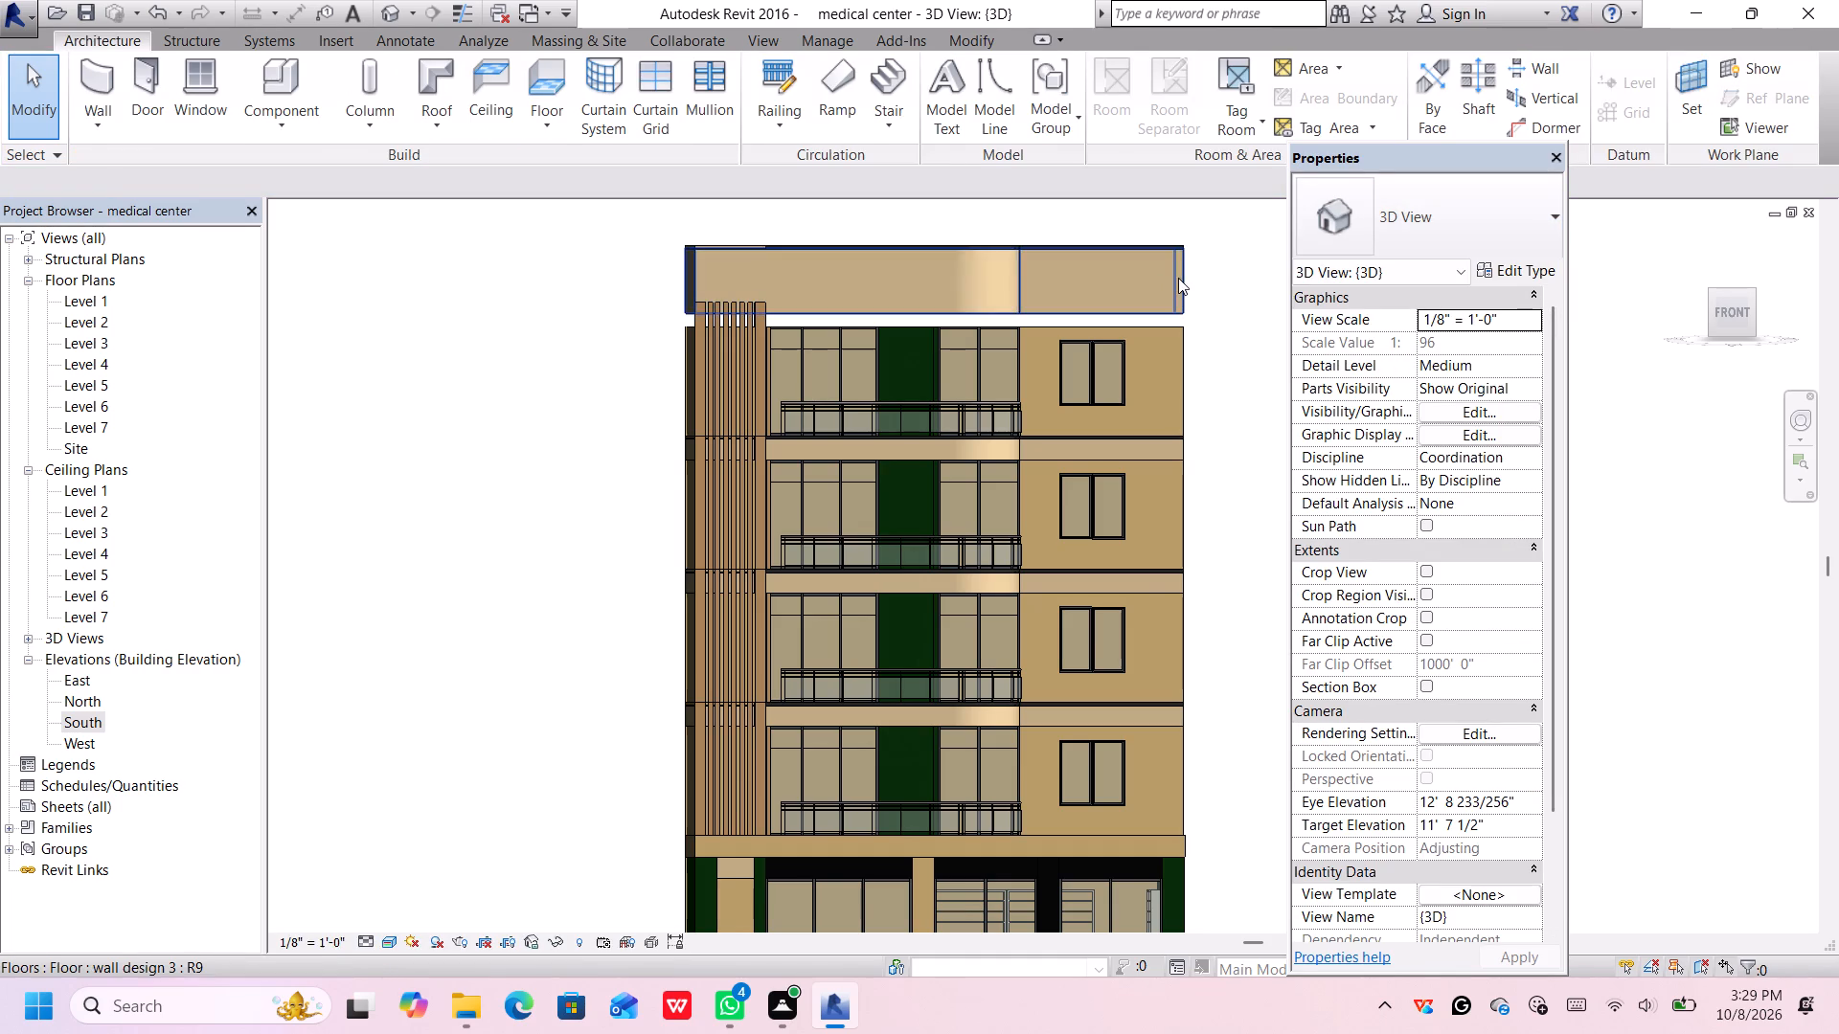
left_click(1176, 280)
left_click(1508, 267)
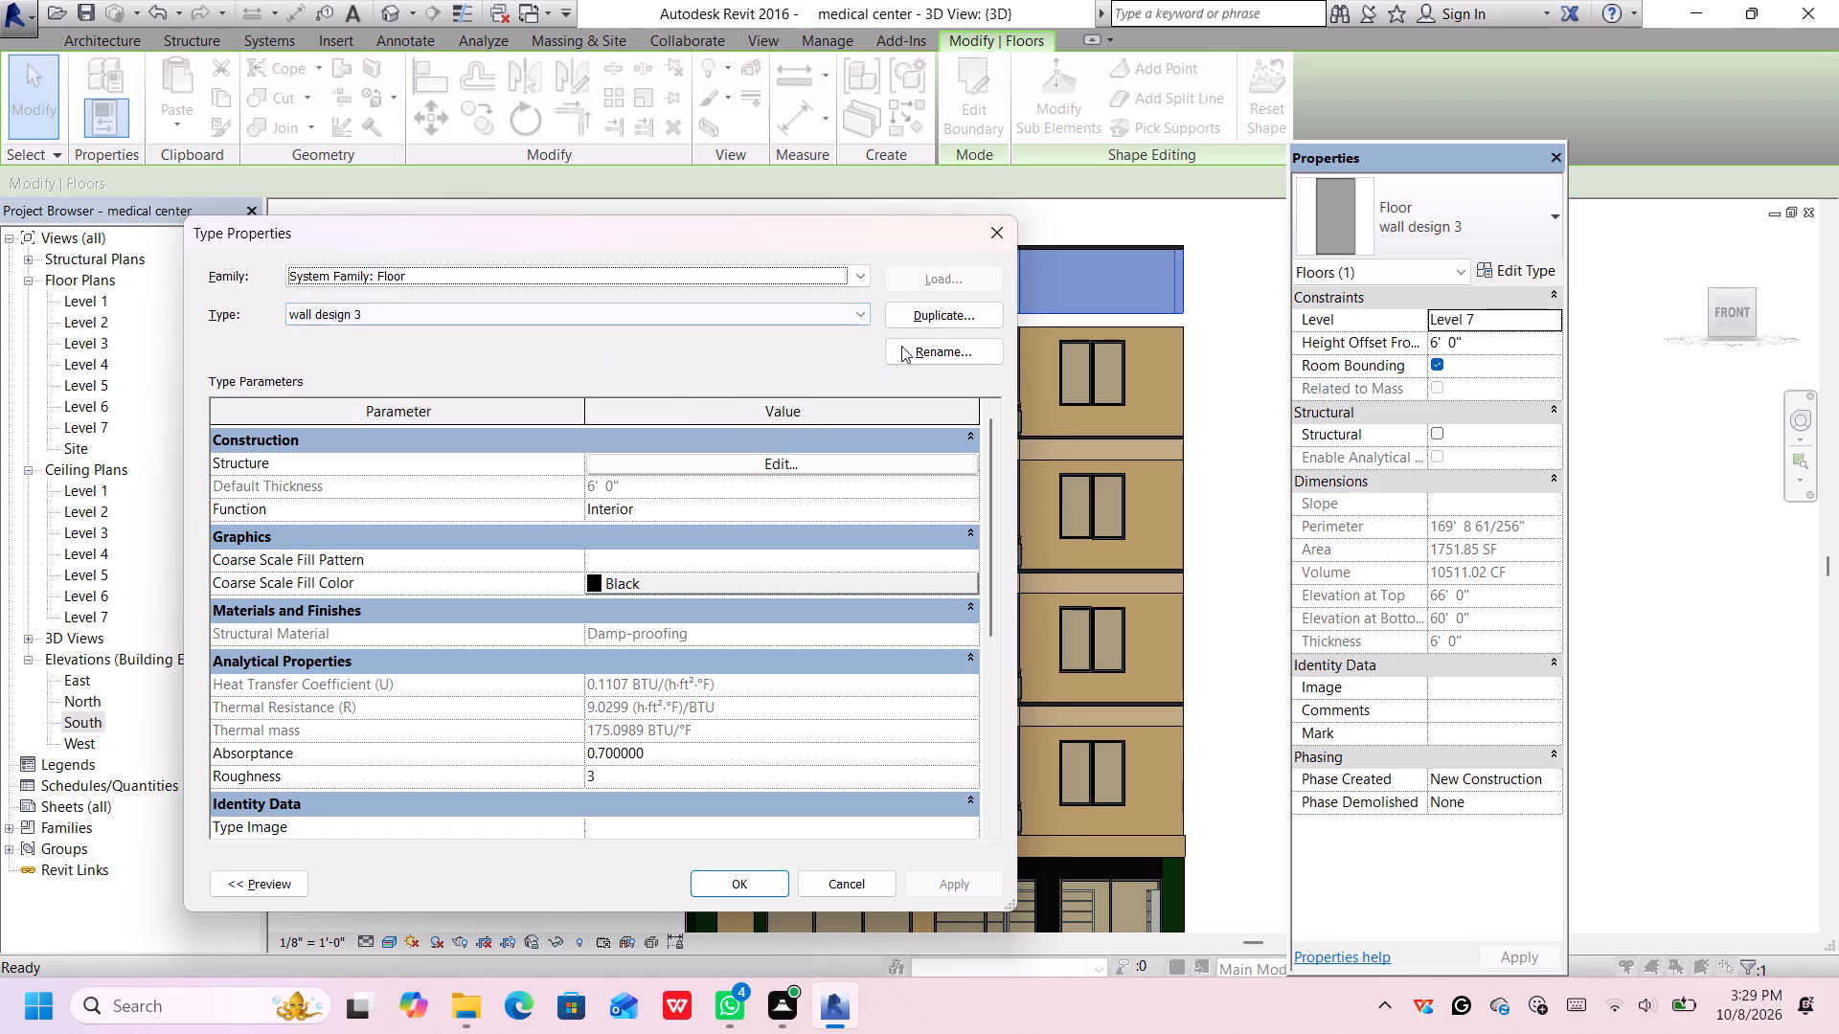
left_click(913, 316)
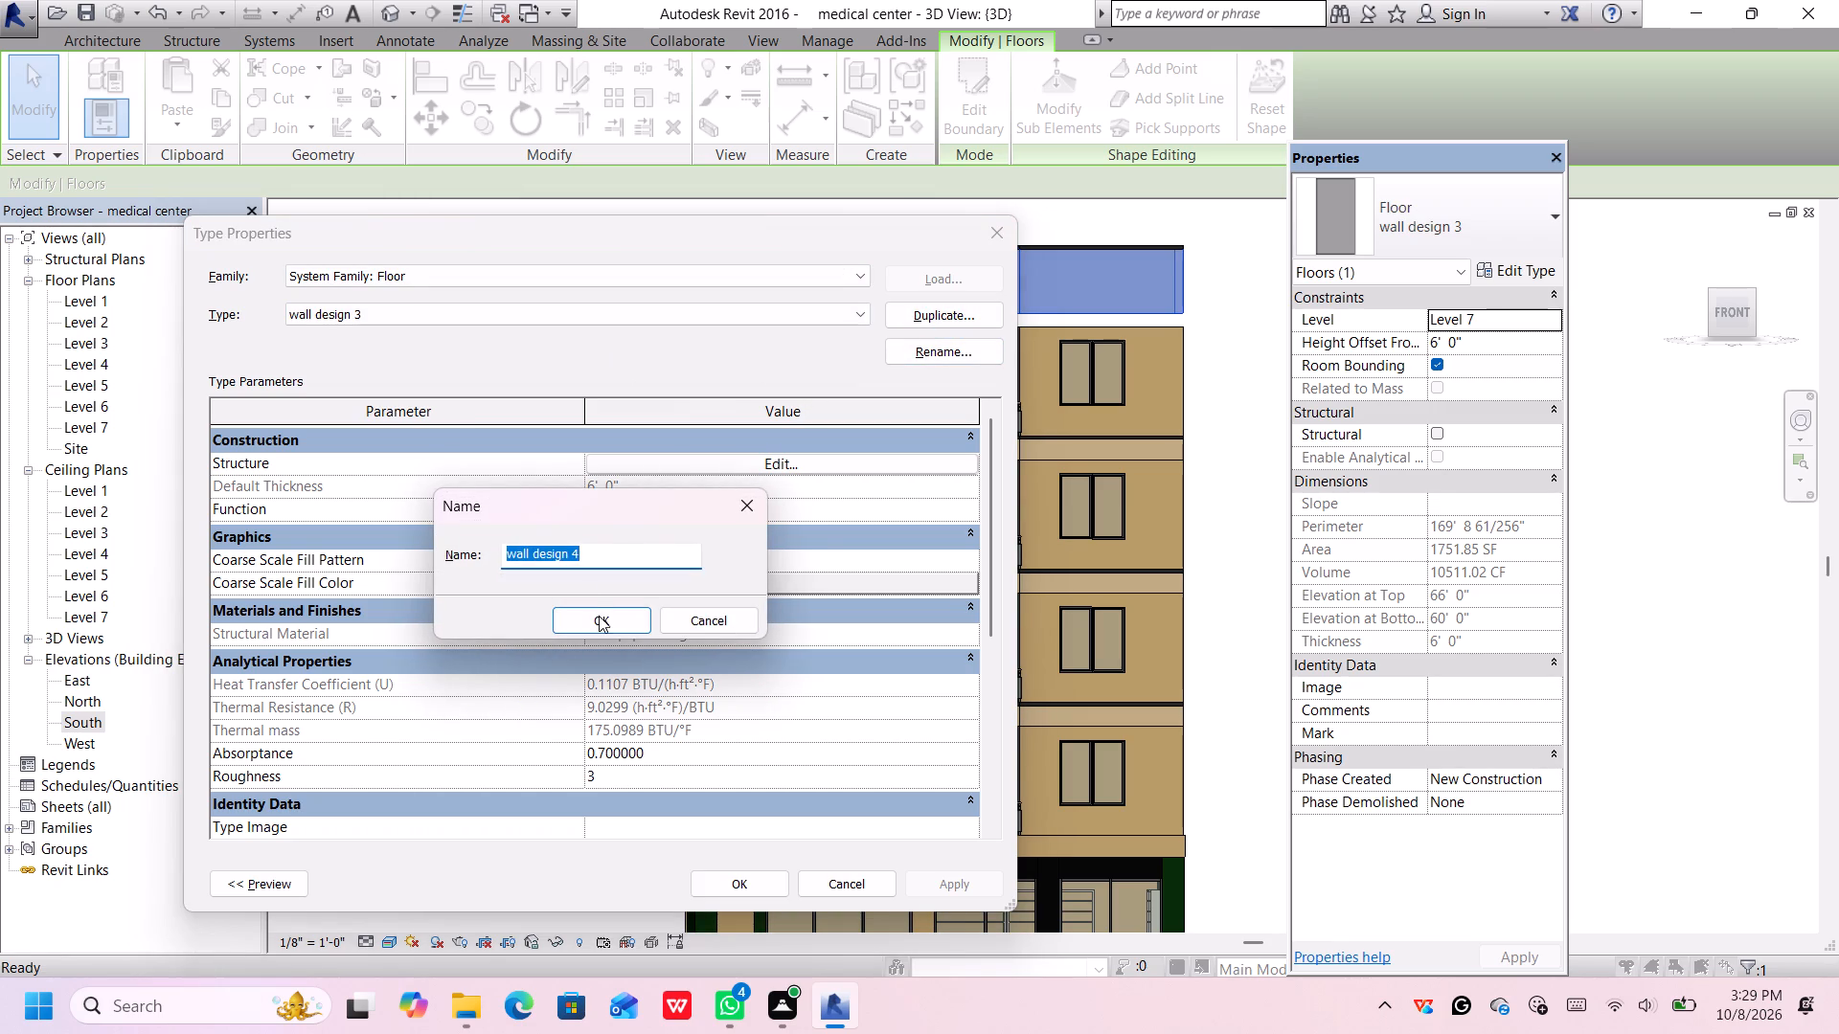
left_click(599, 616)
Set the structure layer thickness of the wall design 4 floor type to 7' 0" and apply it to the top slab.
left_click(679, 485)
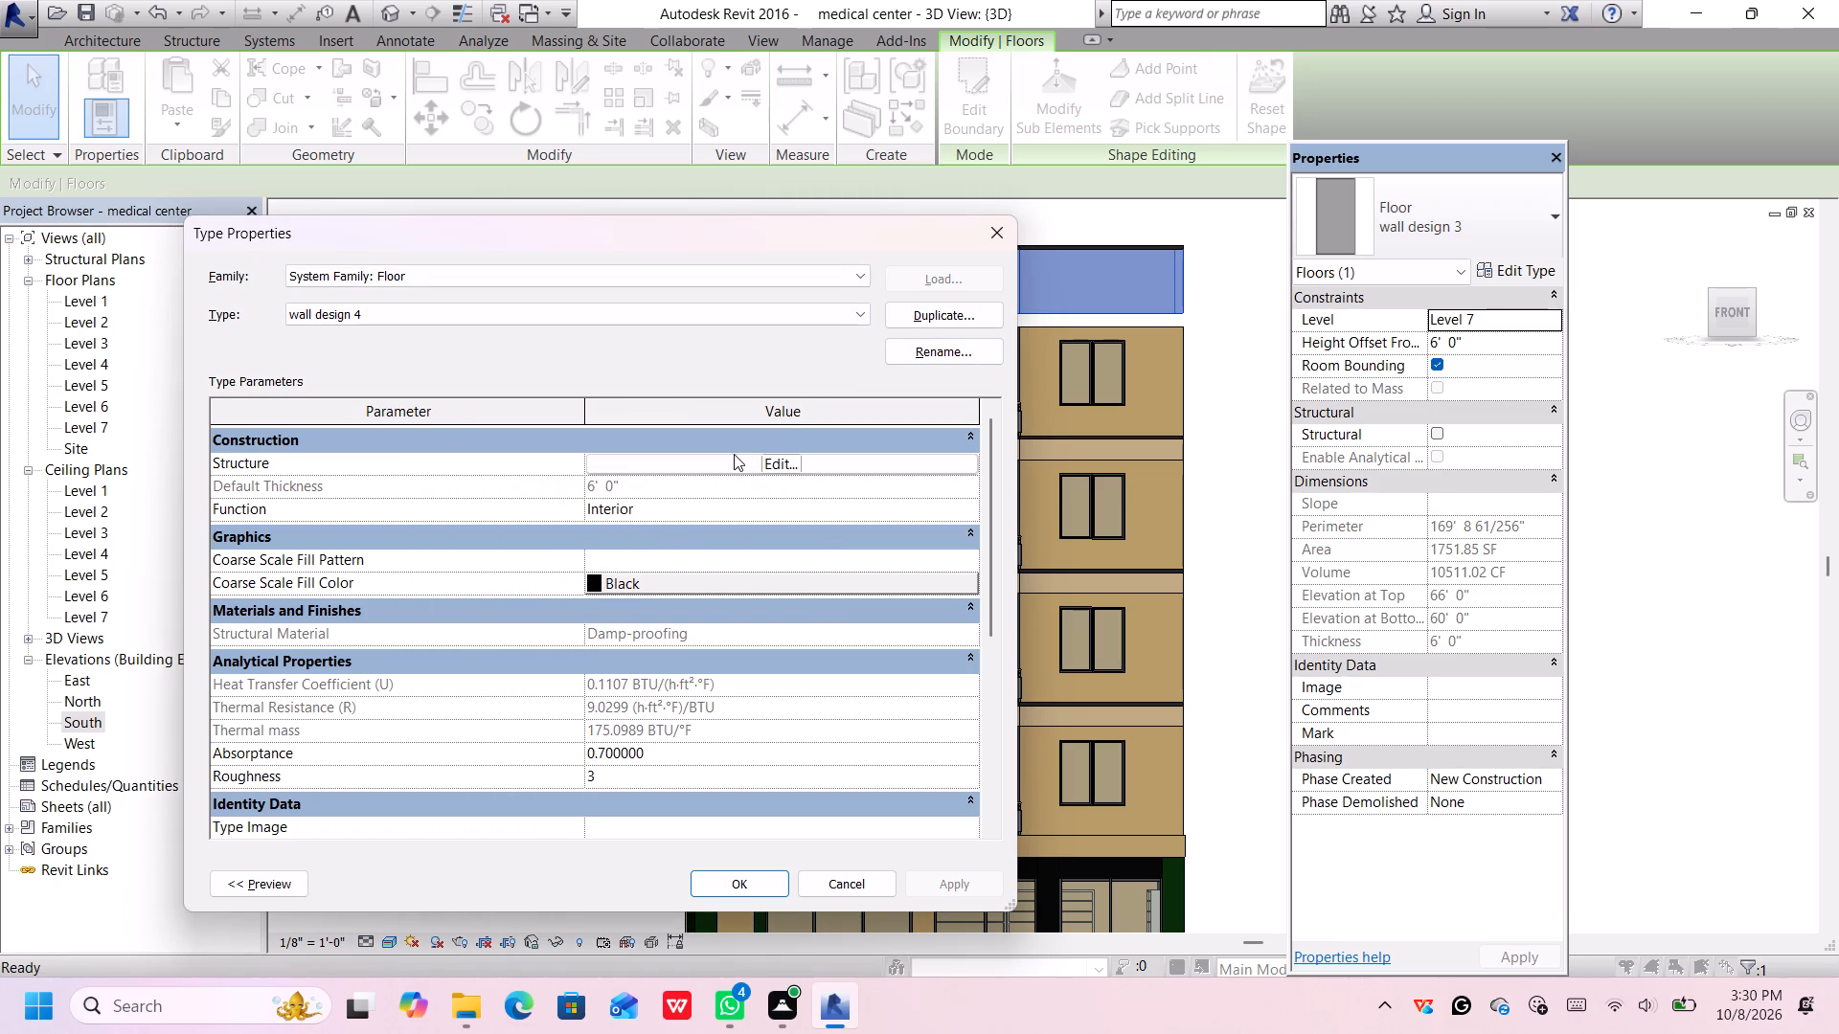
left_click(734, 454)
left_click(604, 458)
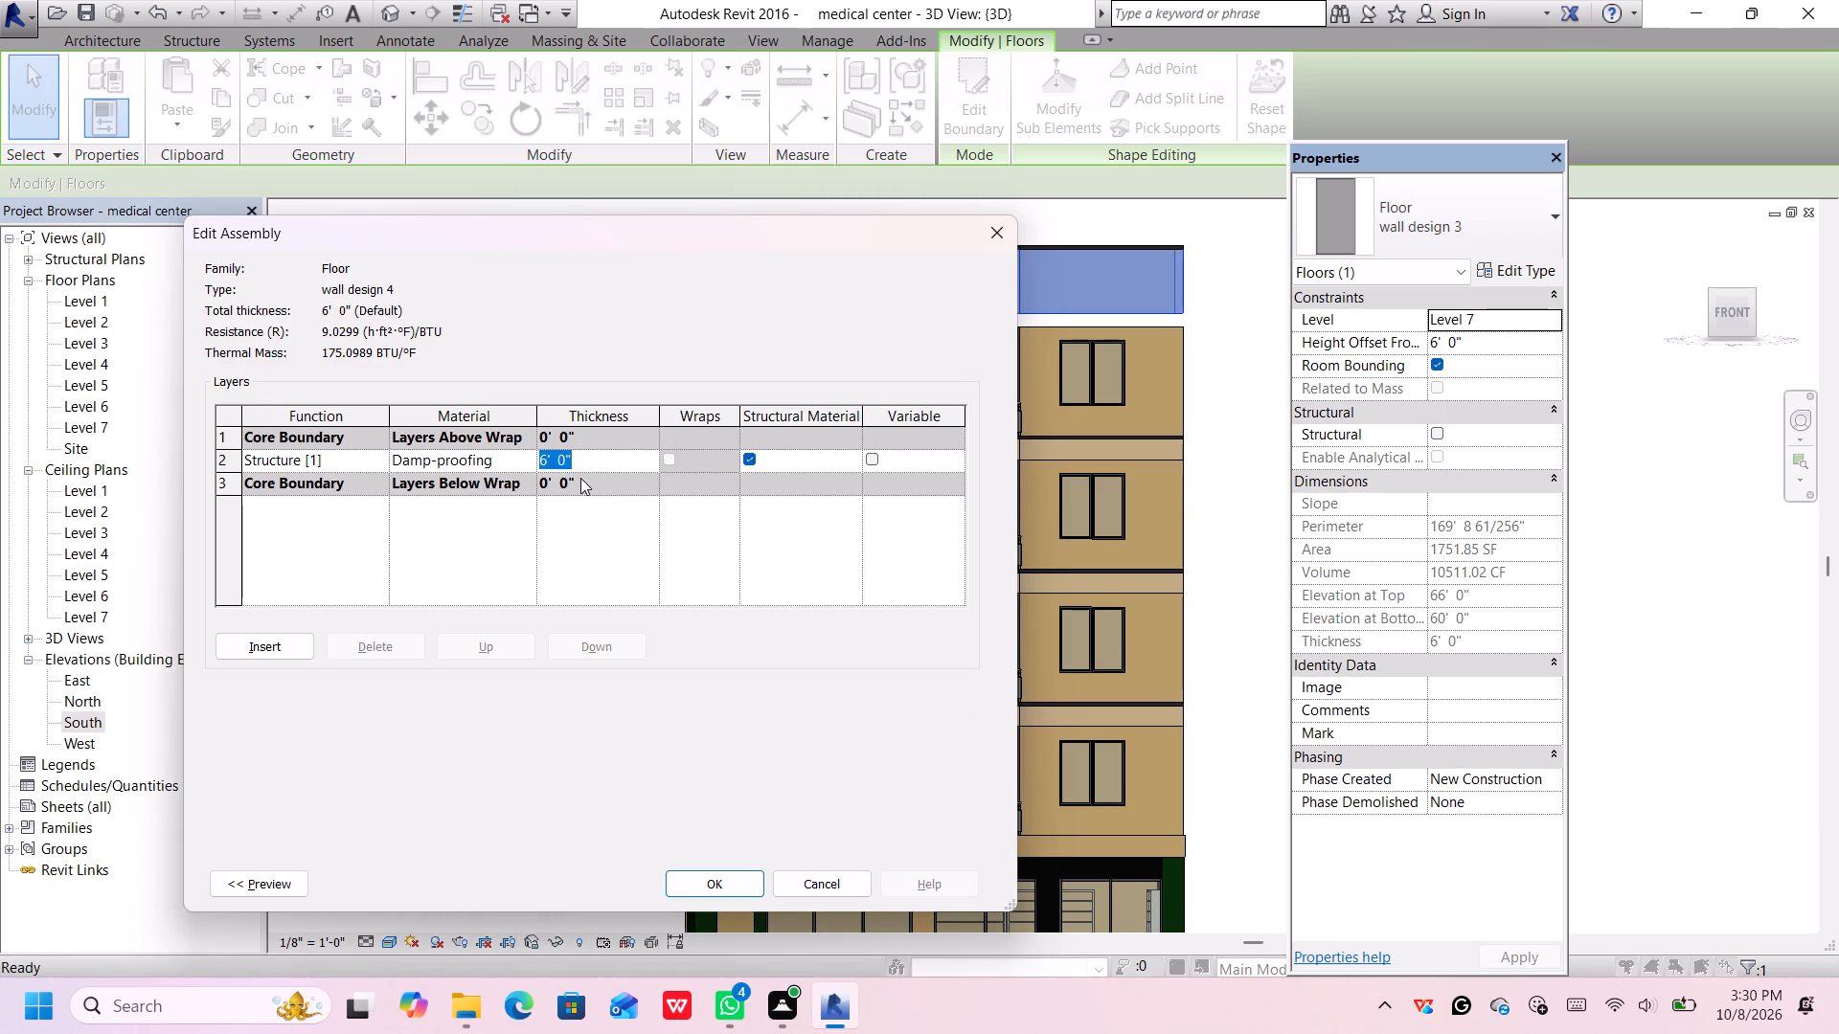
key("BackSpace")
key("7")
key("apostrophe")
key("Return")
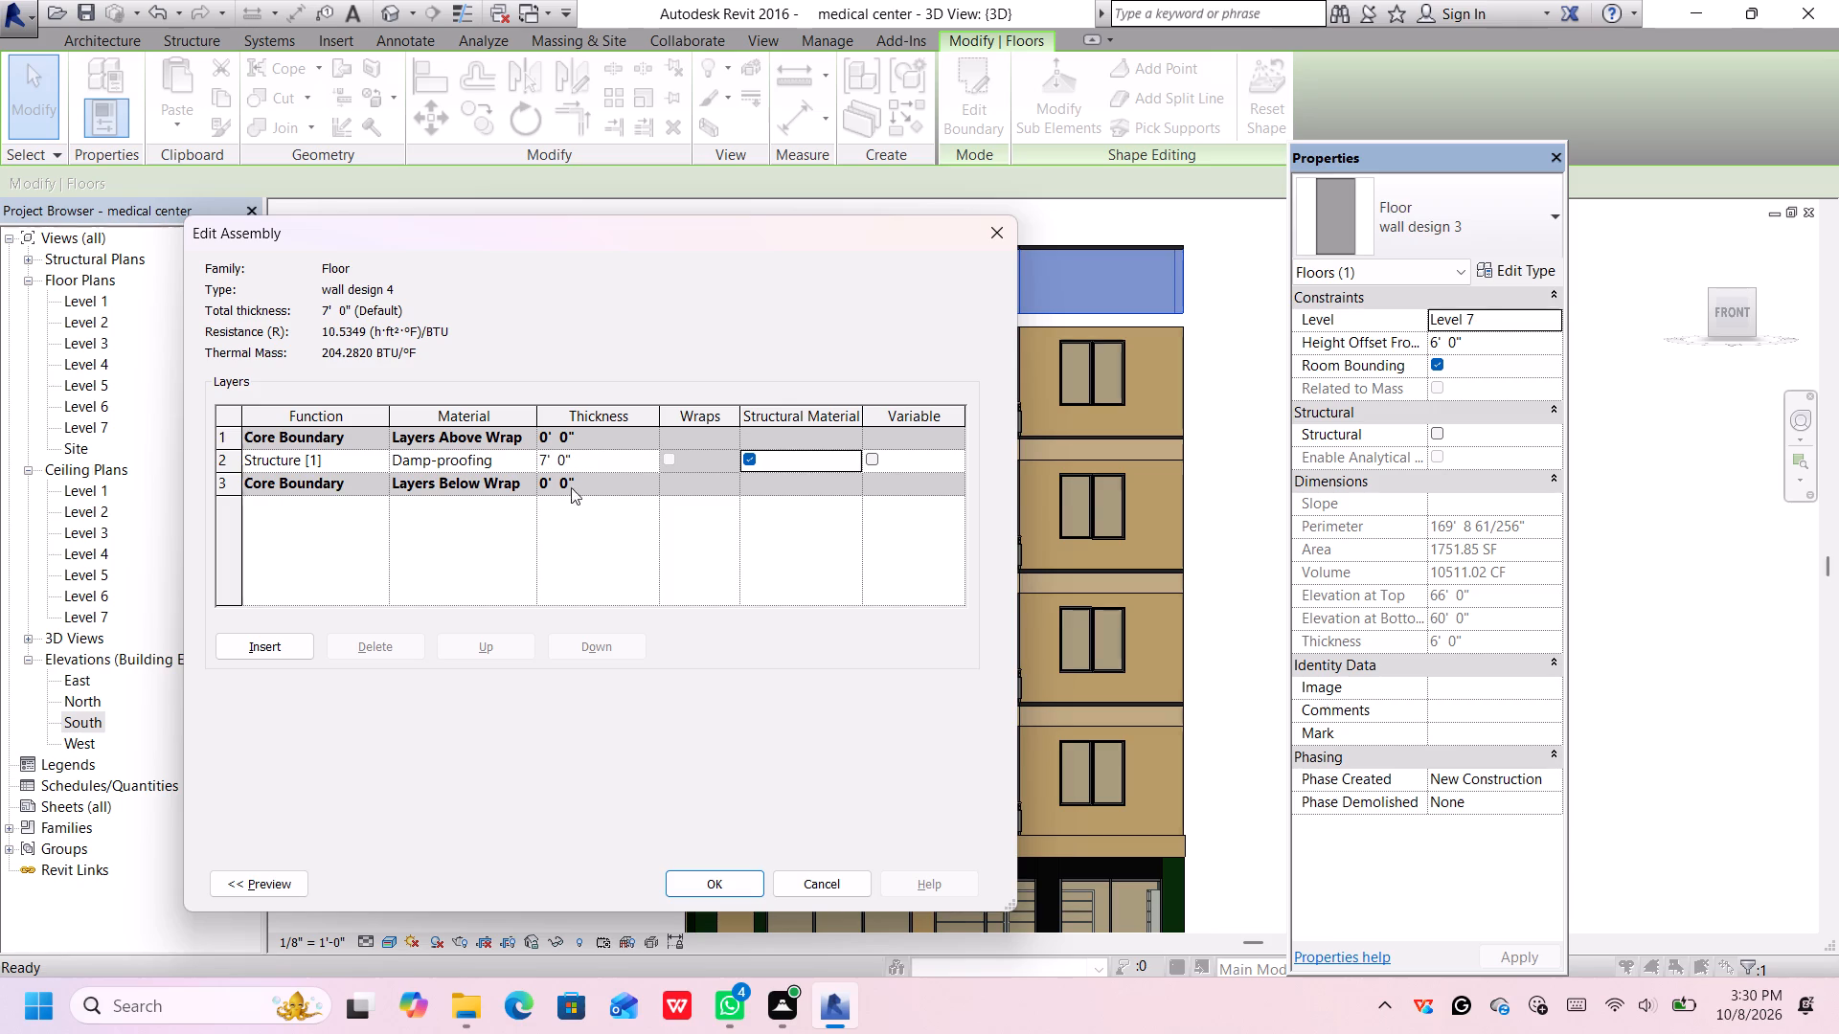
left_click(711, 882)
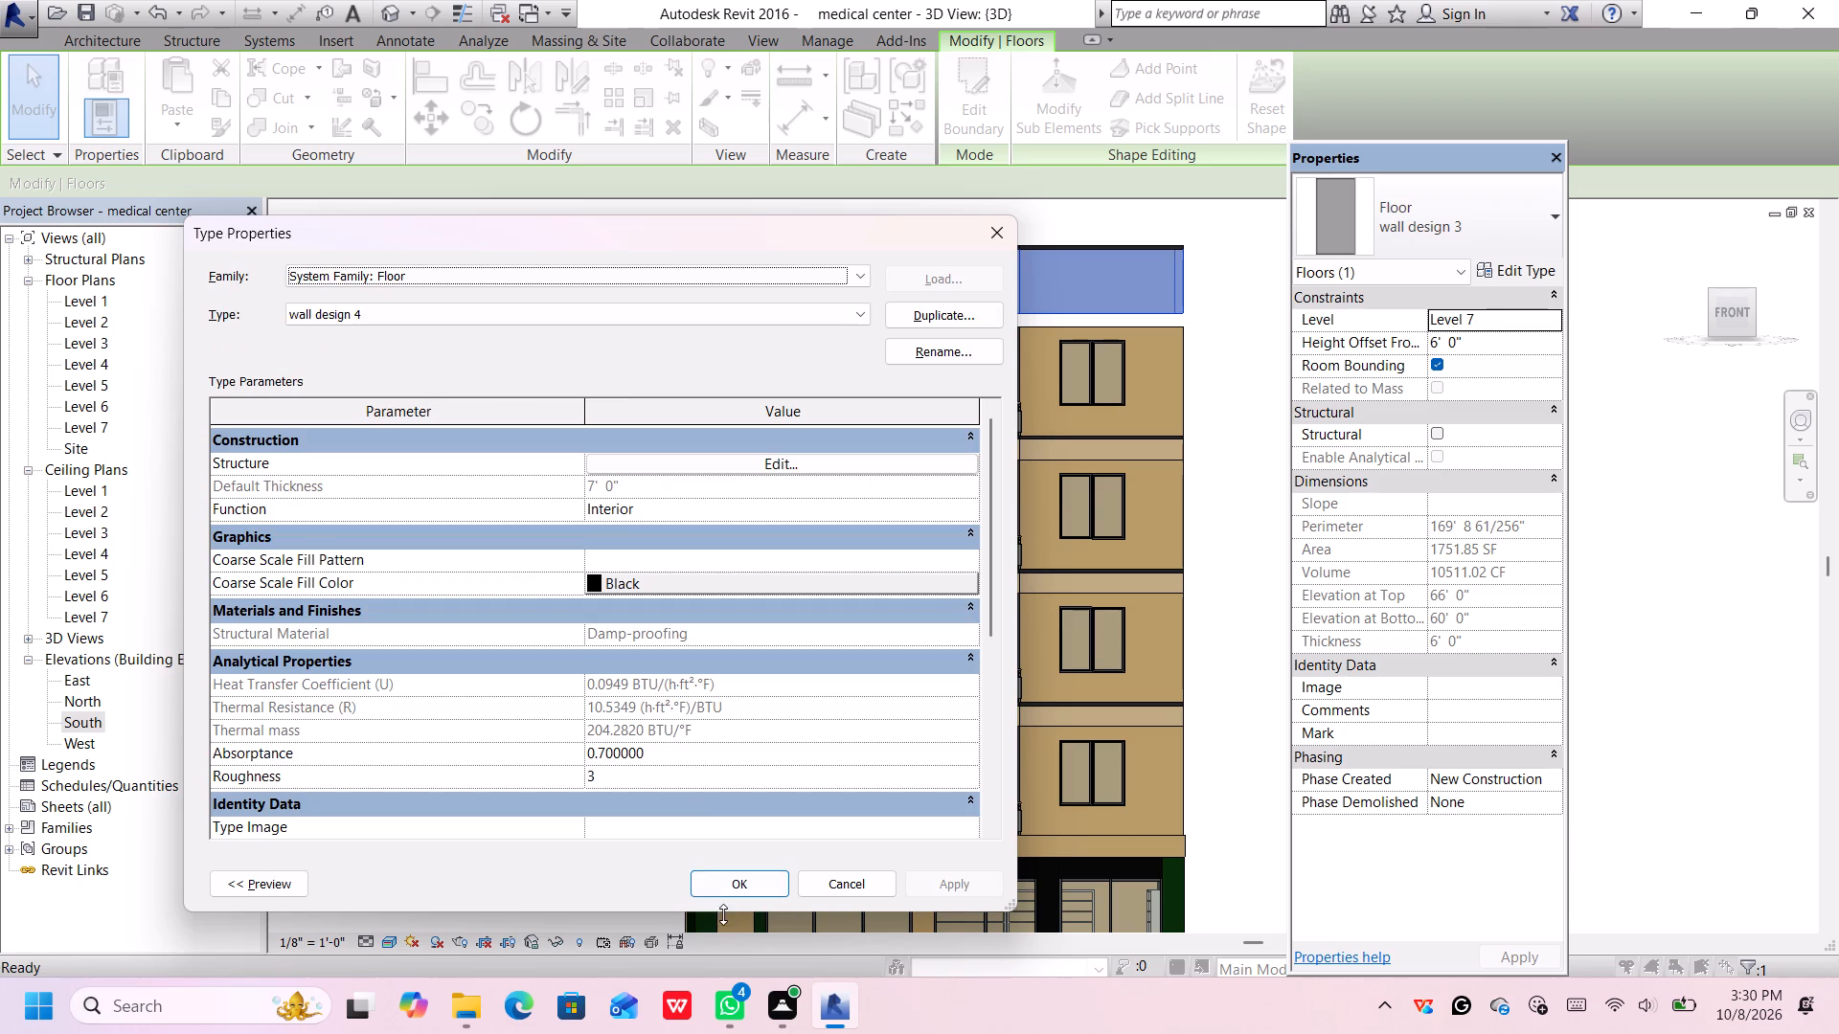
left_click(735, 881)
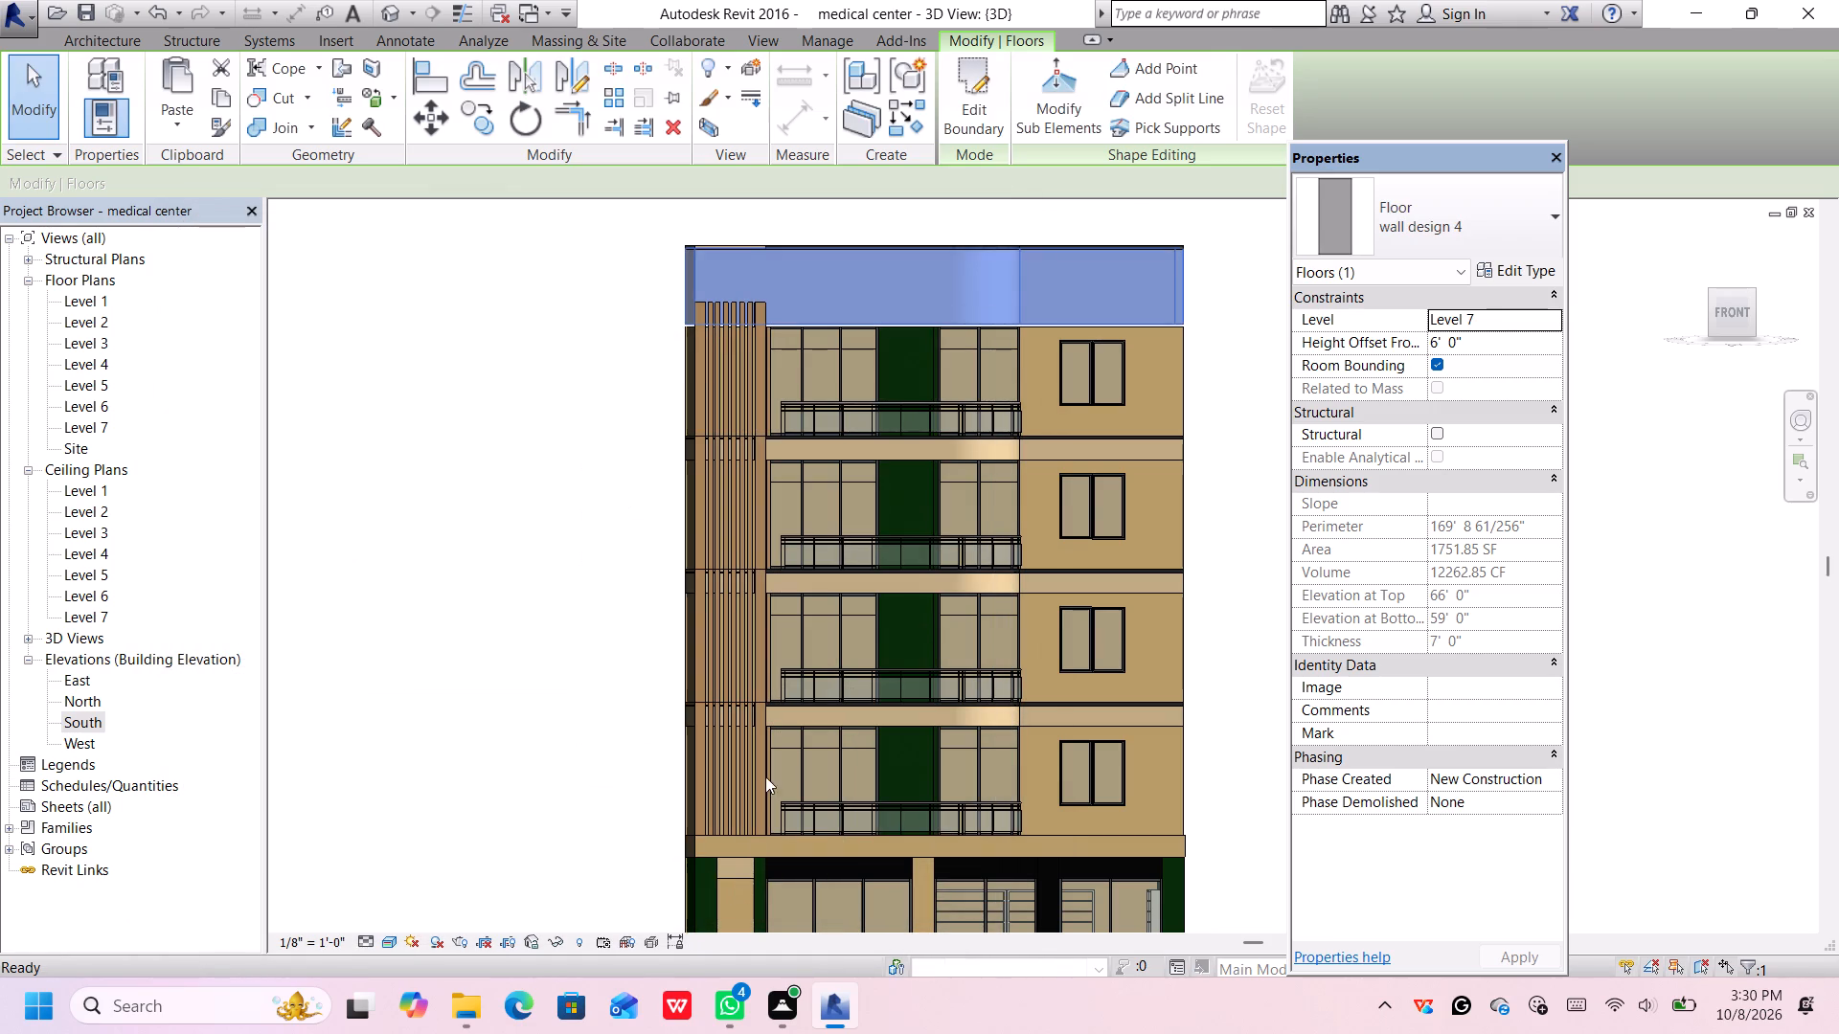
Lower the Level 7 wall design 4 slab onto the uppermost storey, bringing its height offset from level to 5' 9".
middle_click_drag(1207, 342, 1209, 369)
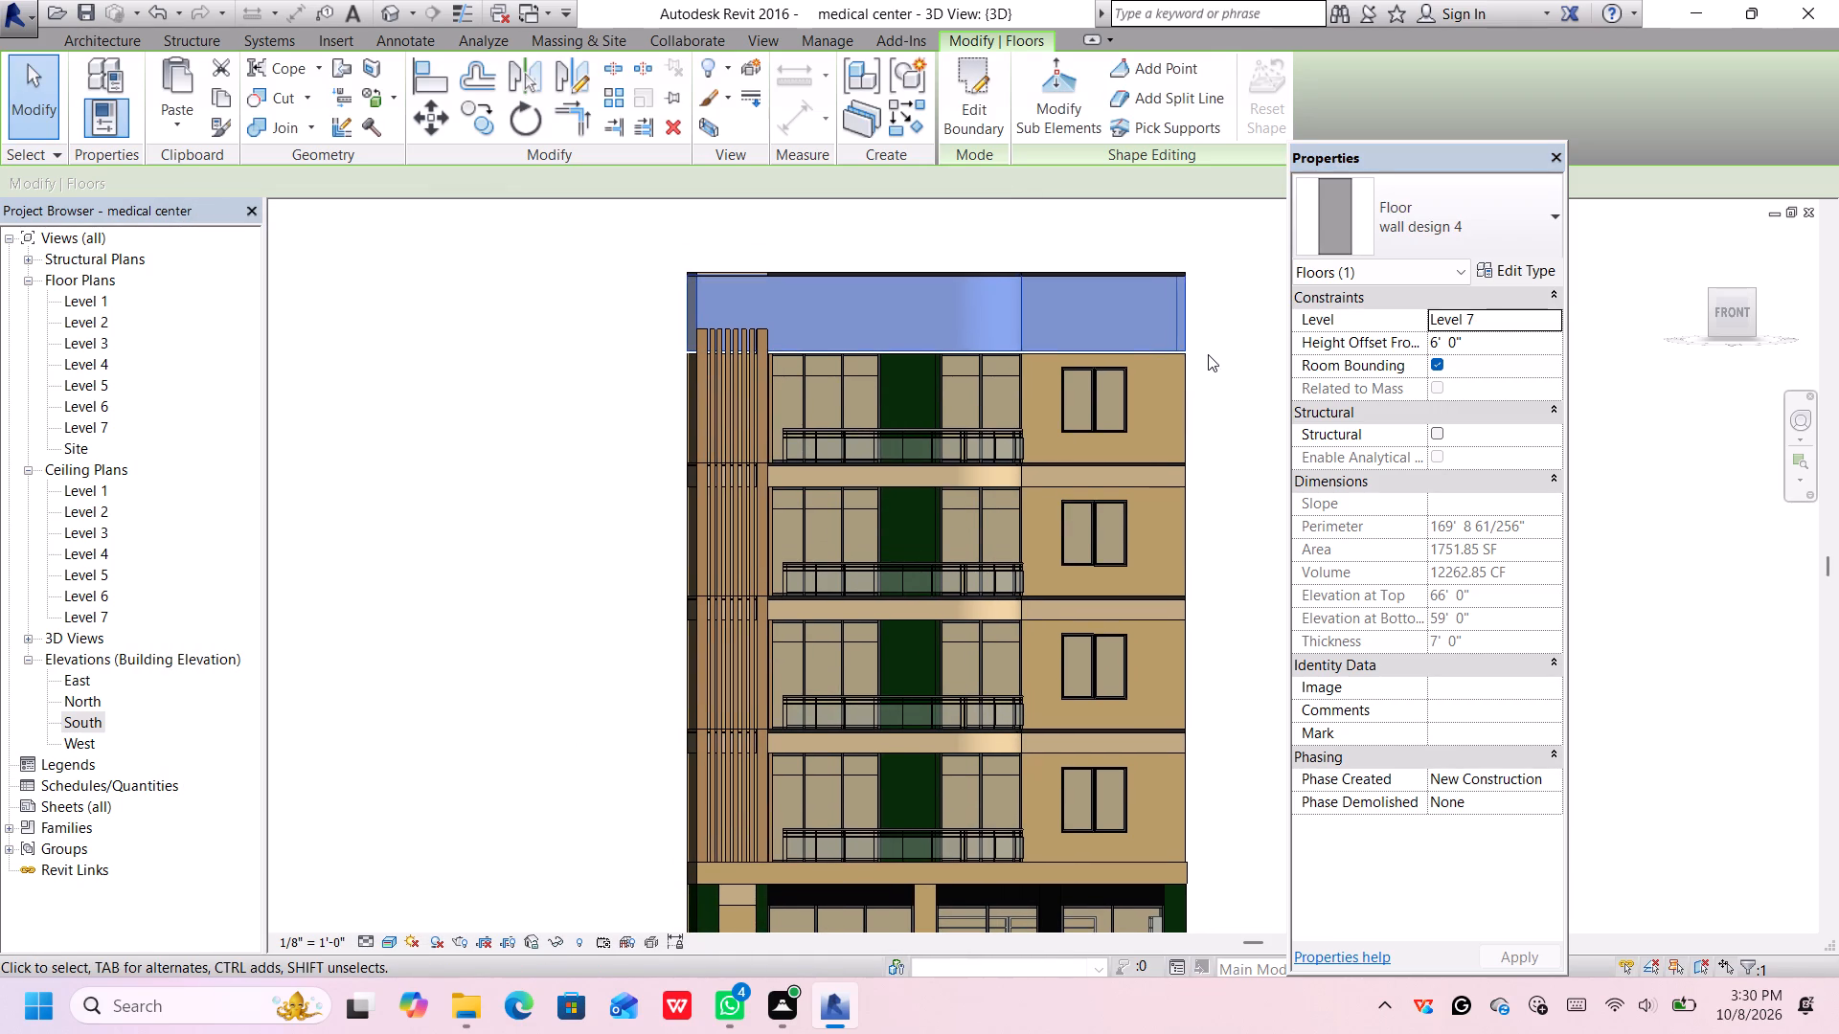
left_click(1452, 340)
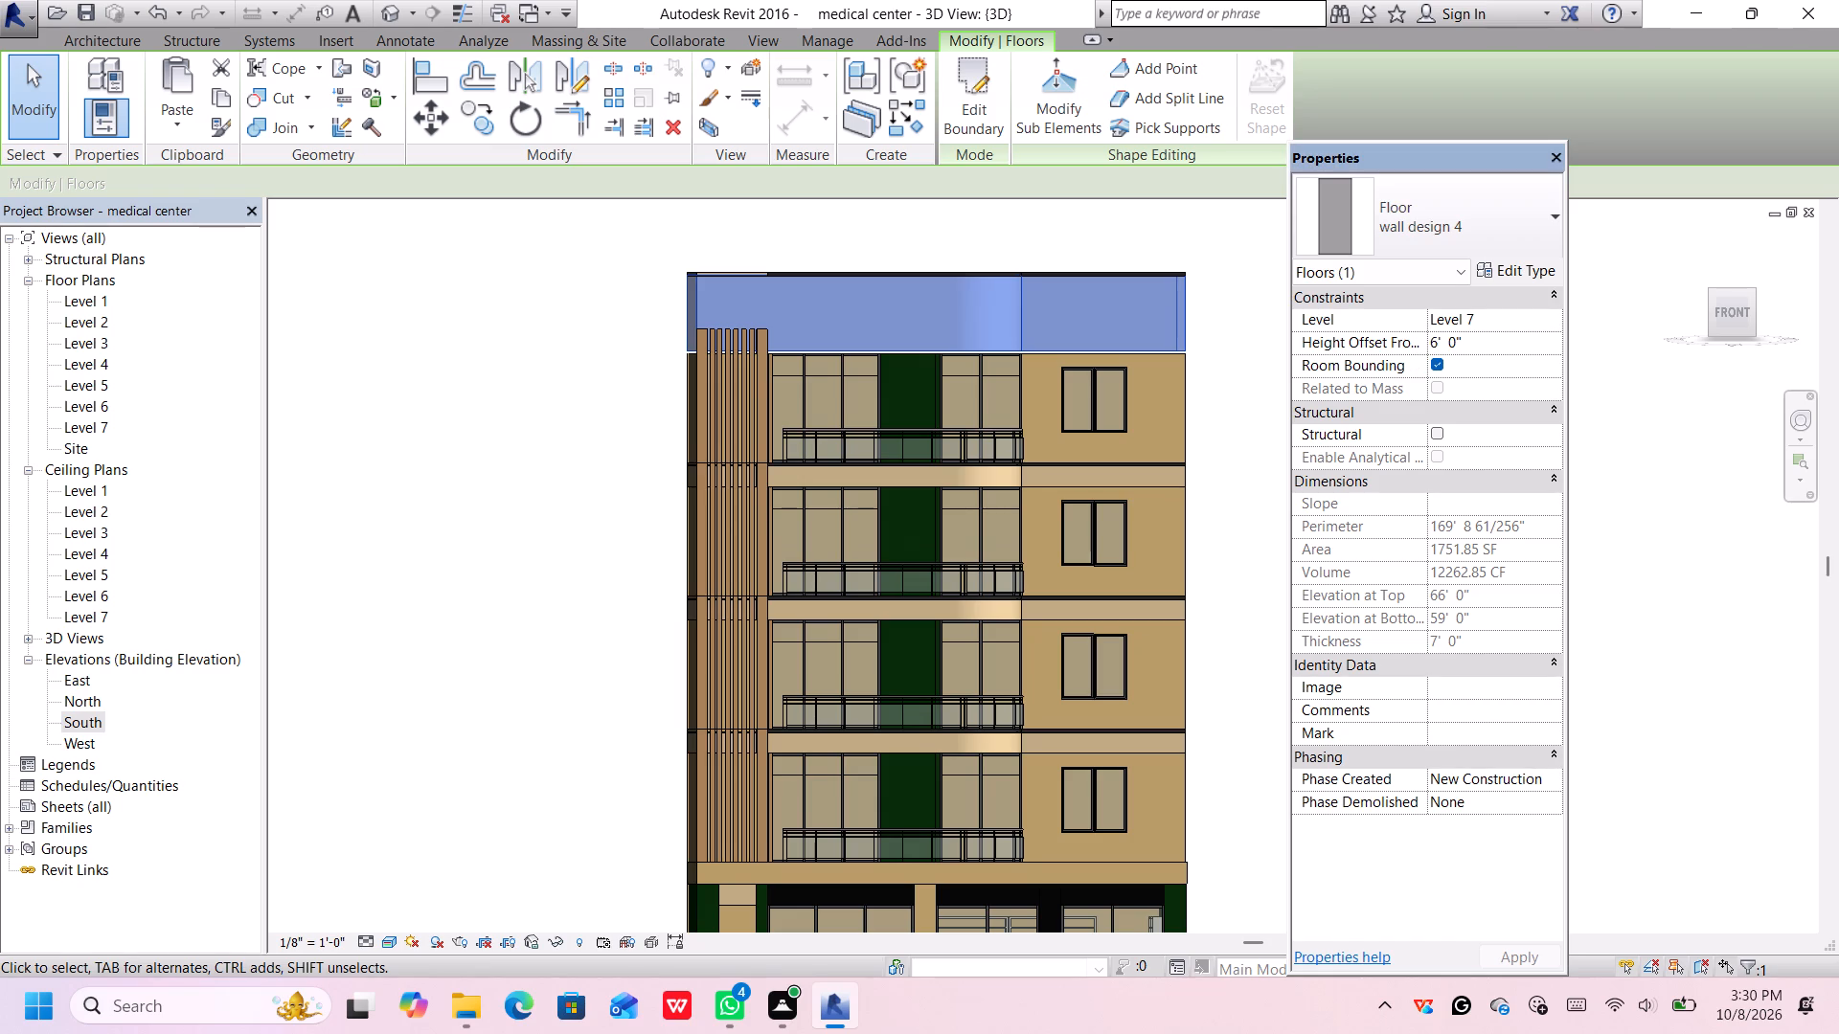
scroll(1145, 332, "down", 1)
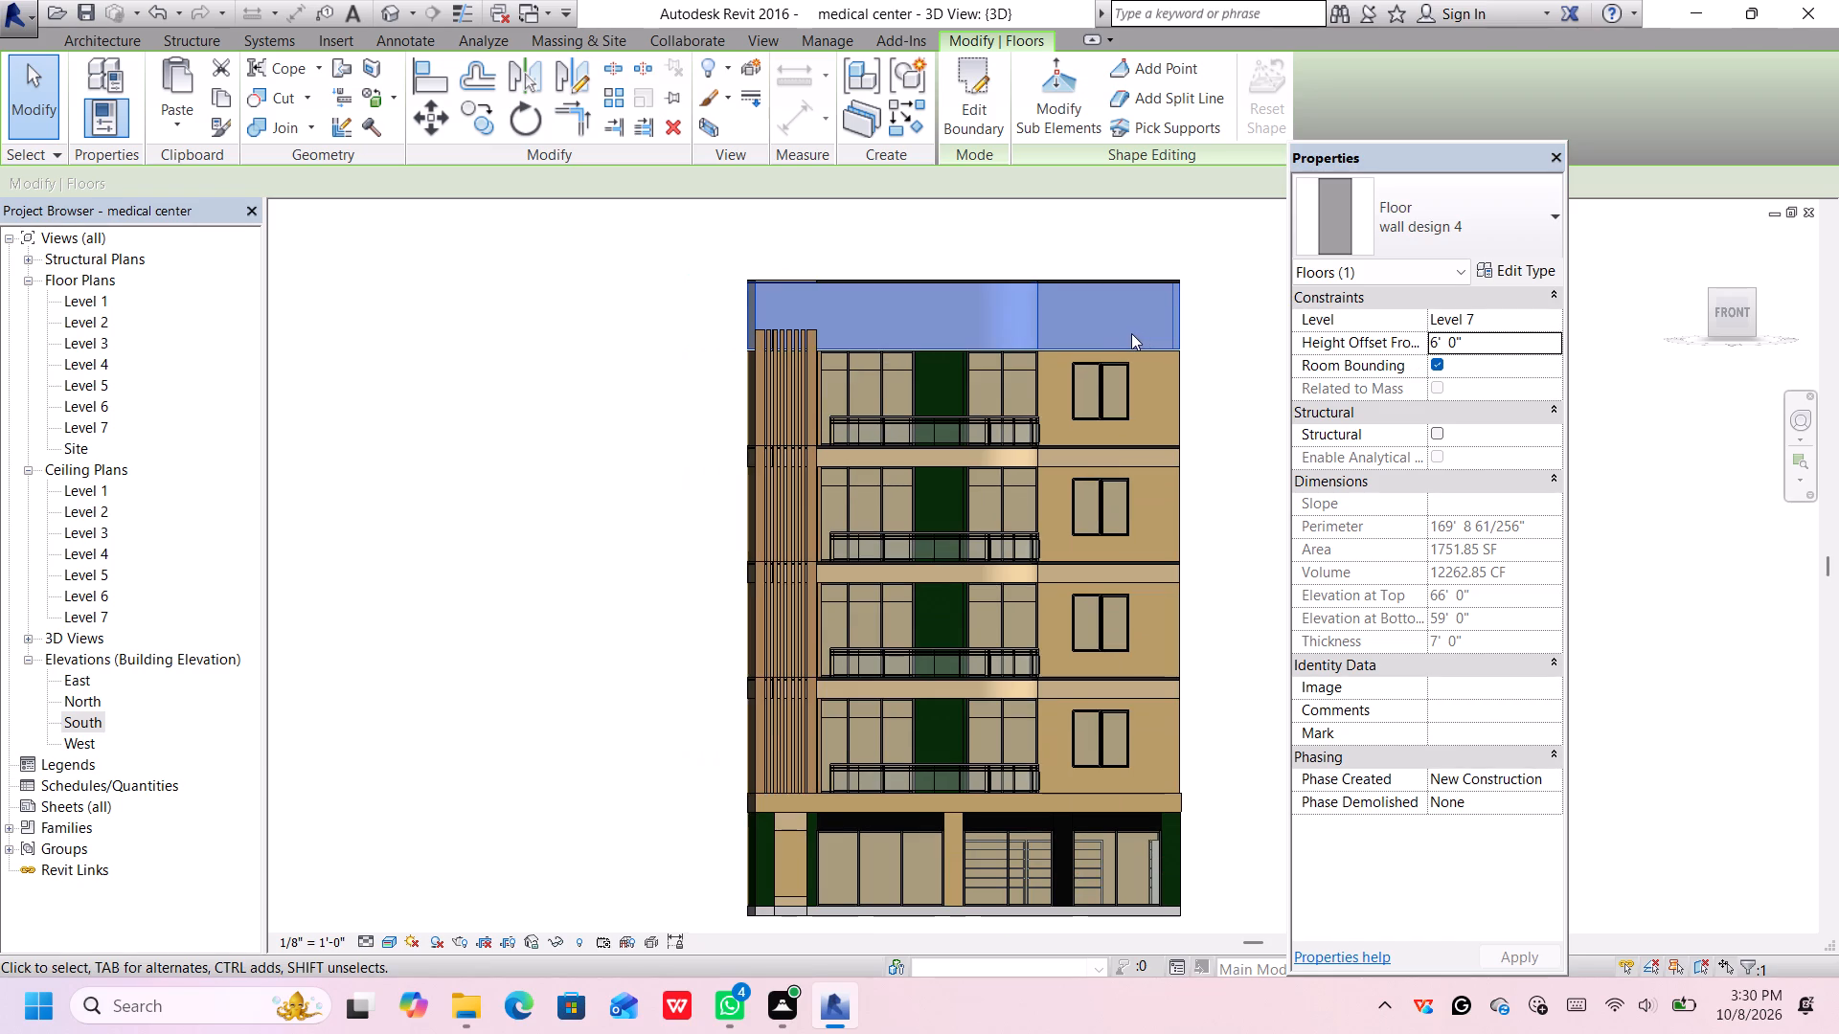
scroll(1111, 334, "up", 4)
scroll(1112, 333, "down", 1)
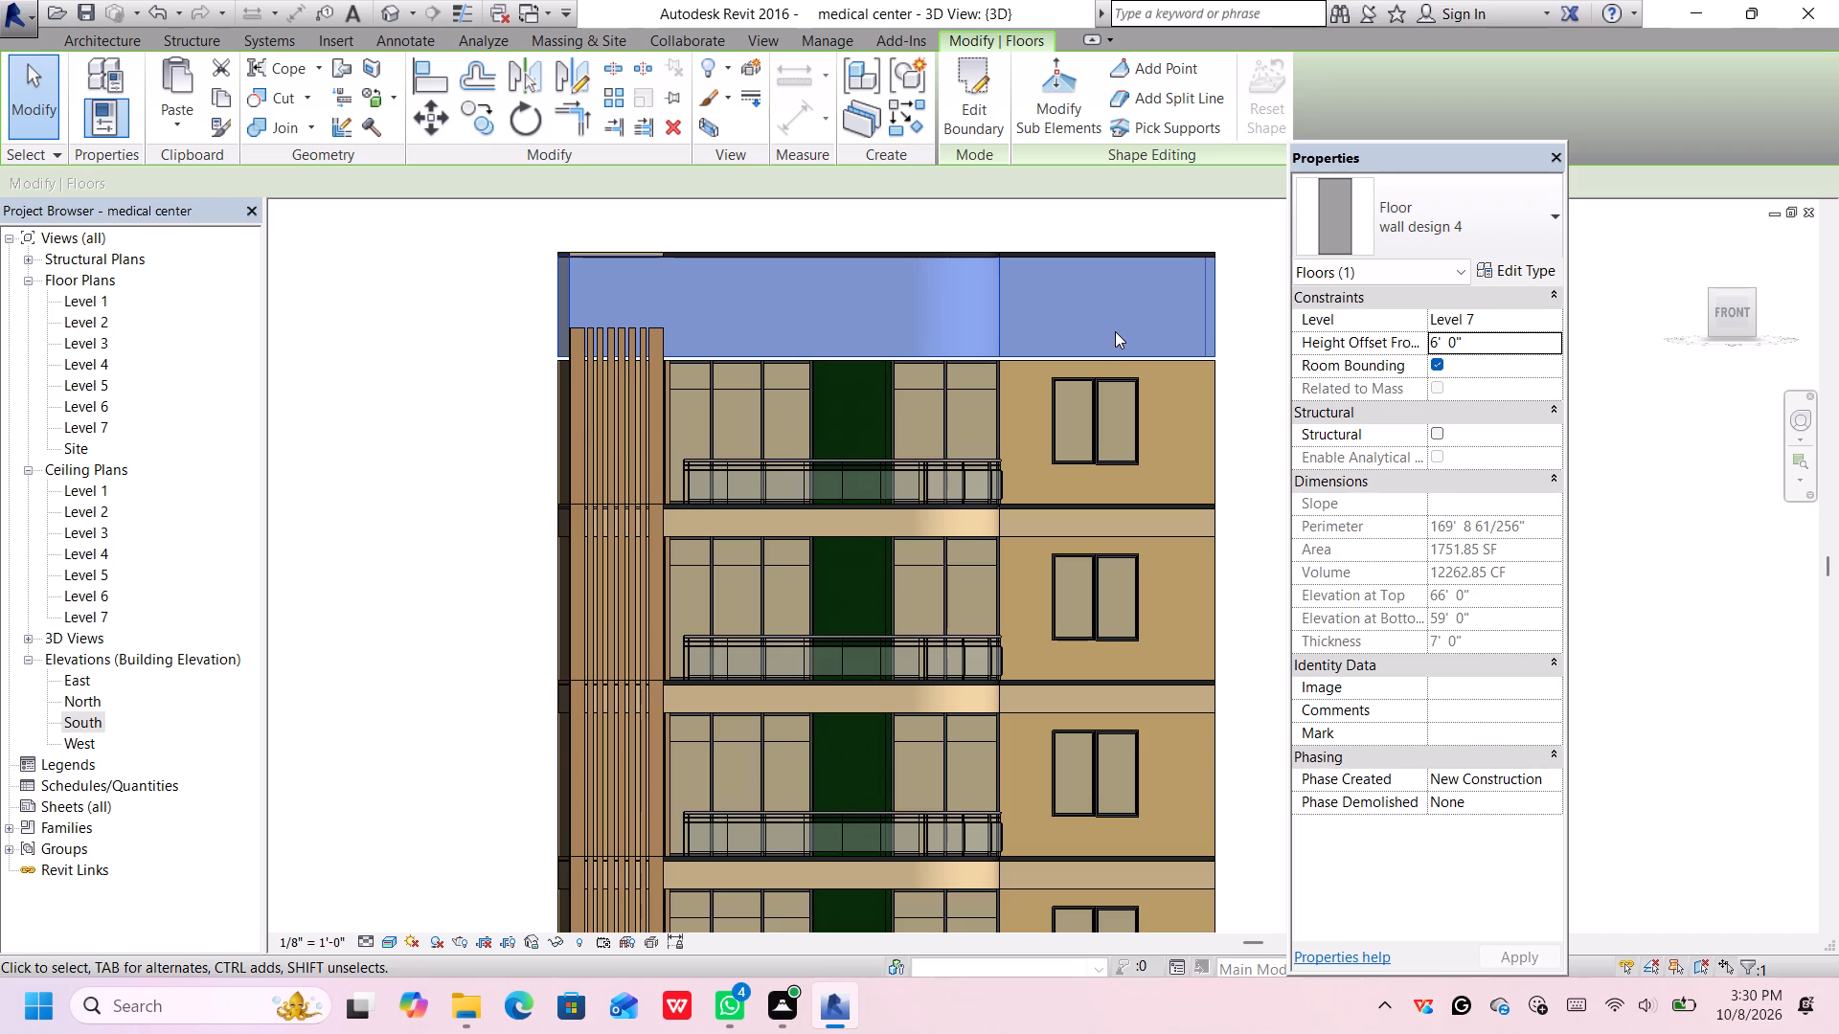
scroll(1144, 328, "up", 1)
scroll(1144, 335, "down", 1)
scroll(1166, 438, "down", 1)
scroll(1166, 439, "up", 1)
scroll(1222, 616, "down", 3)
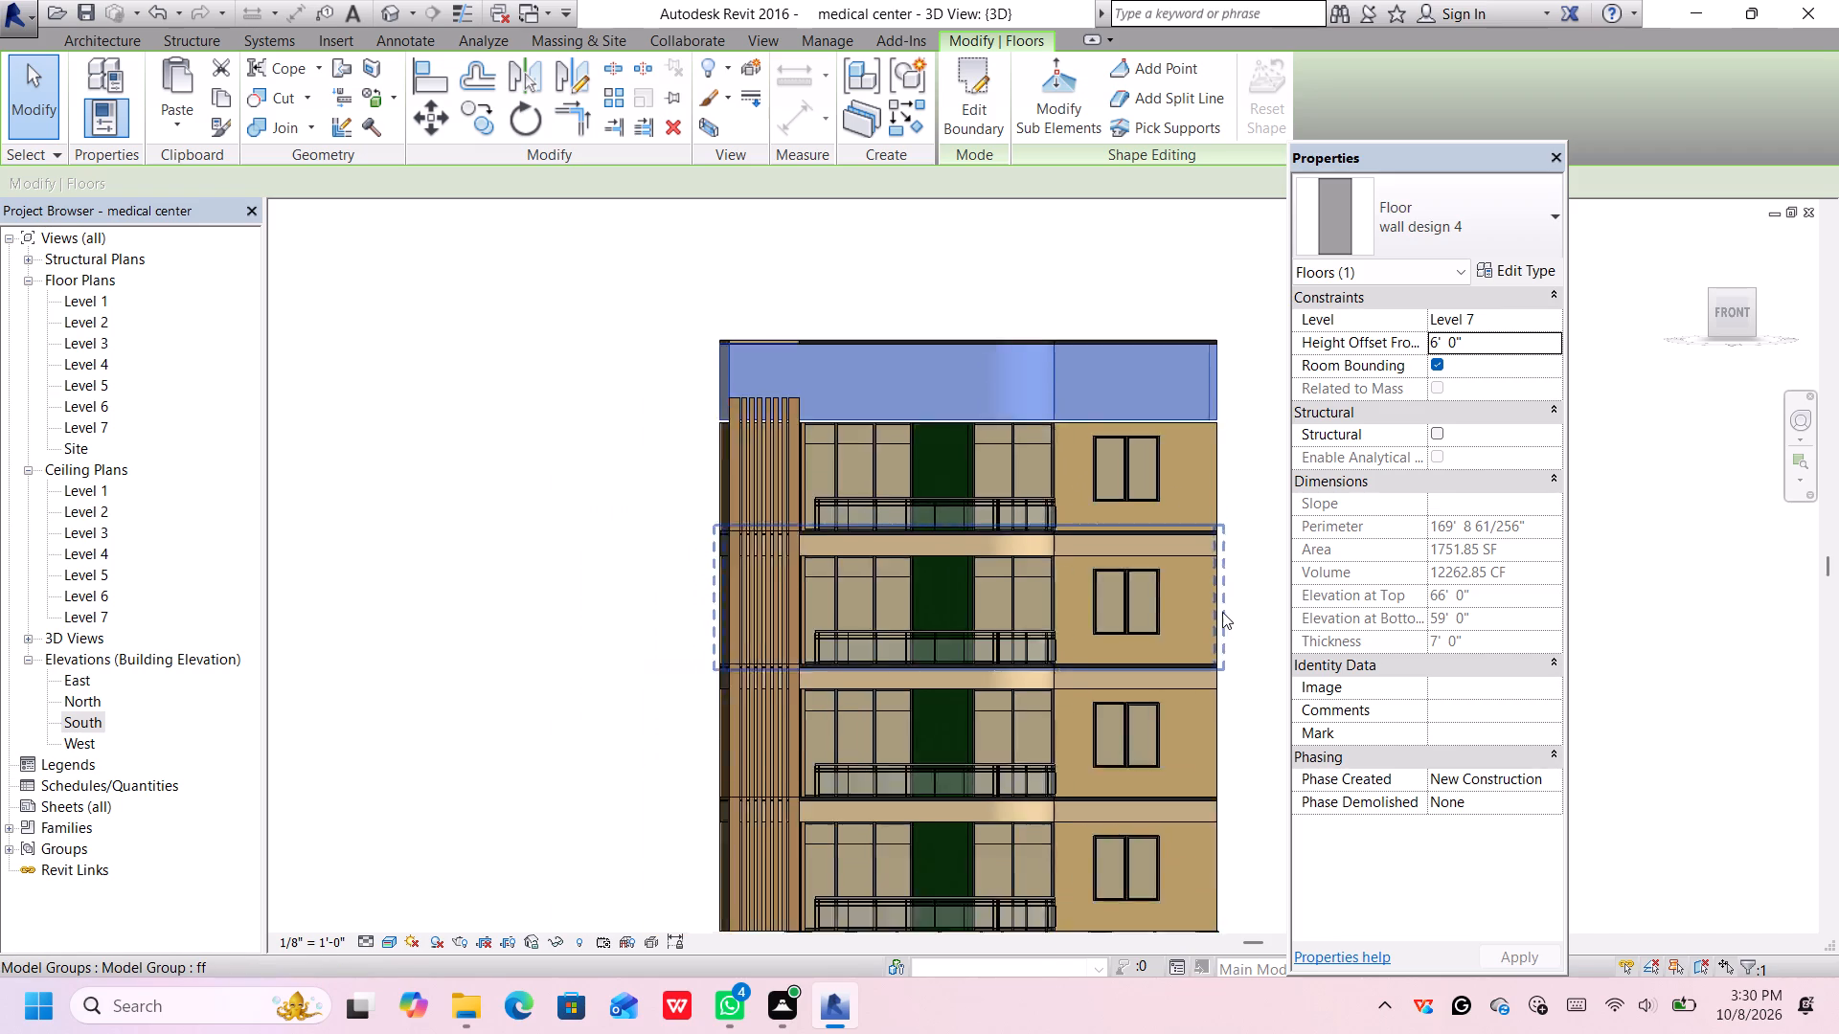
middle_click_drag(1230, 655, 1132, 488)
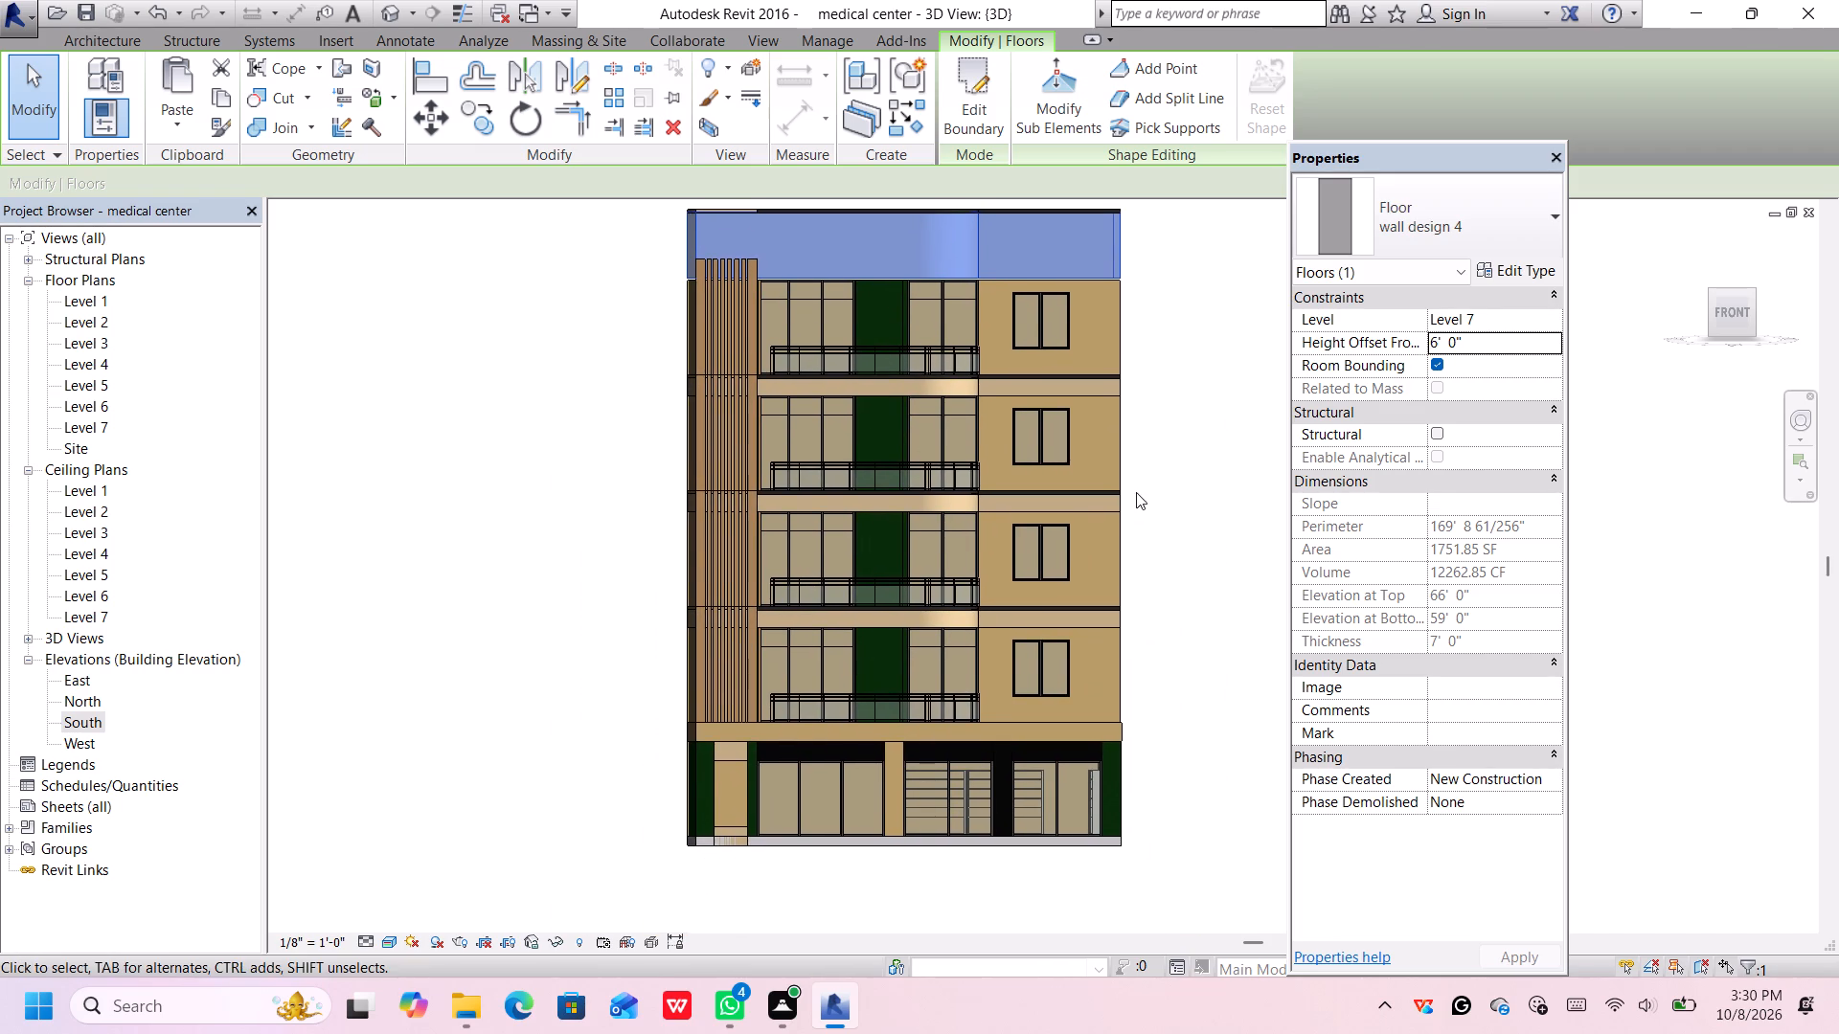
middle_click_drag(1057, 332, 1074, 460)
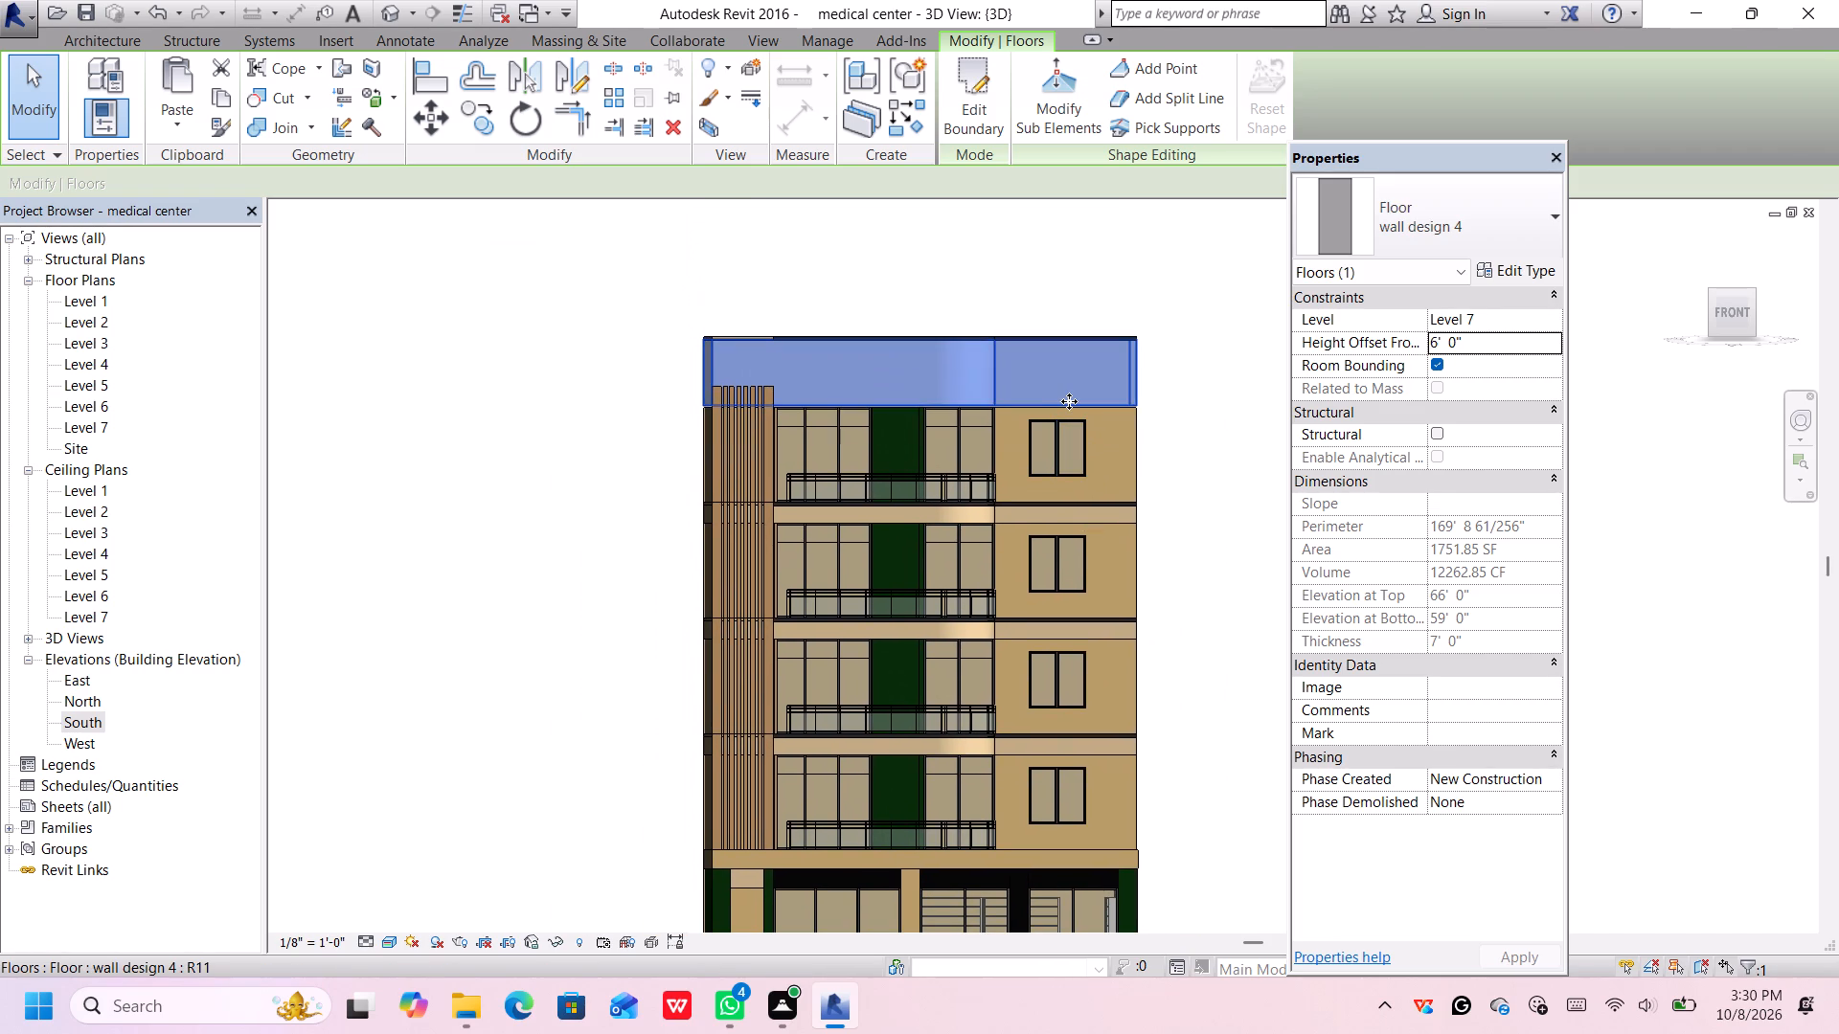
key("Down")
scroll(1060, 377, "up", 3)
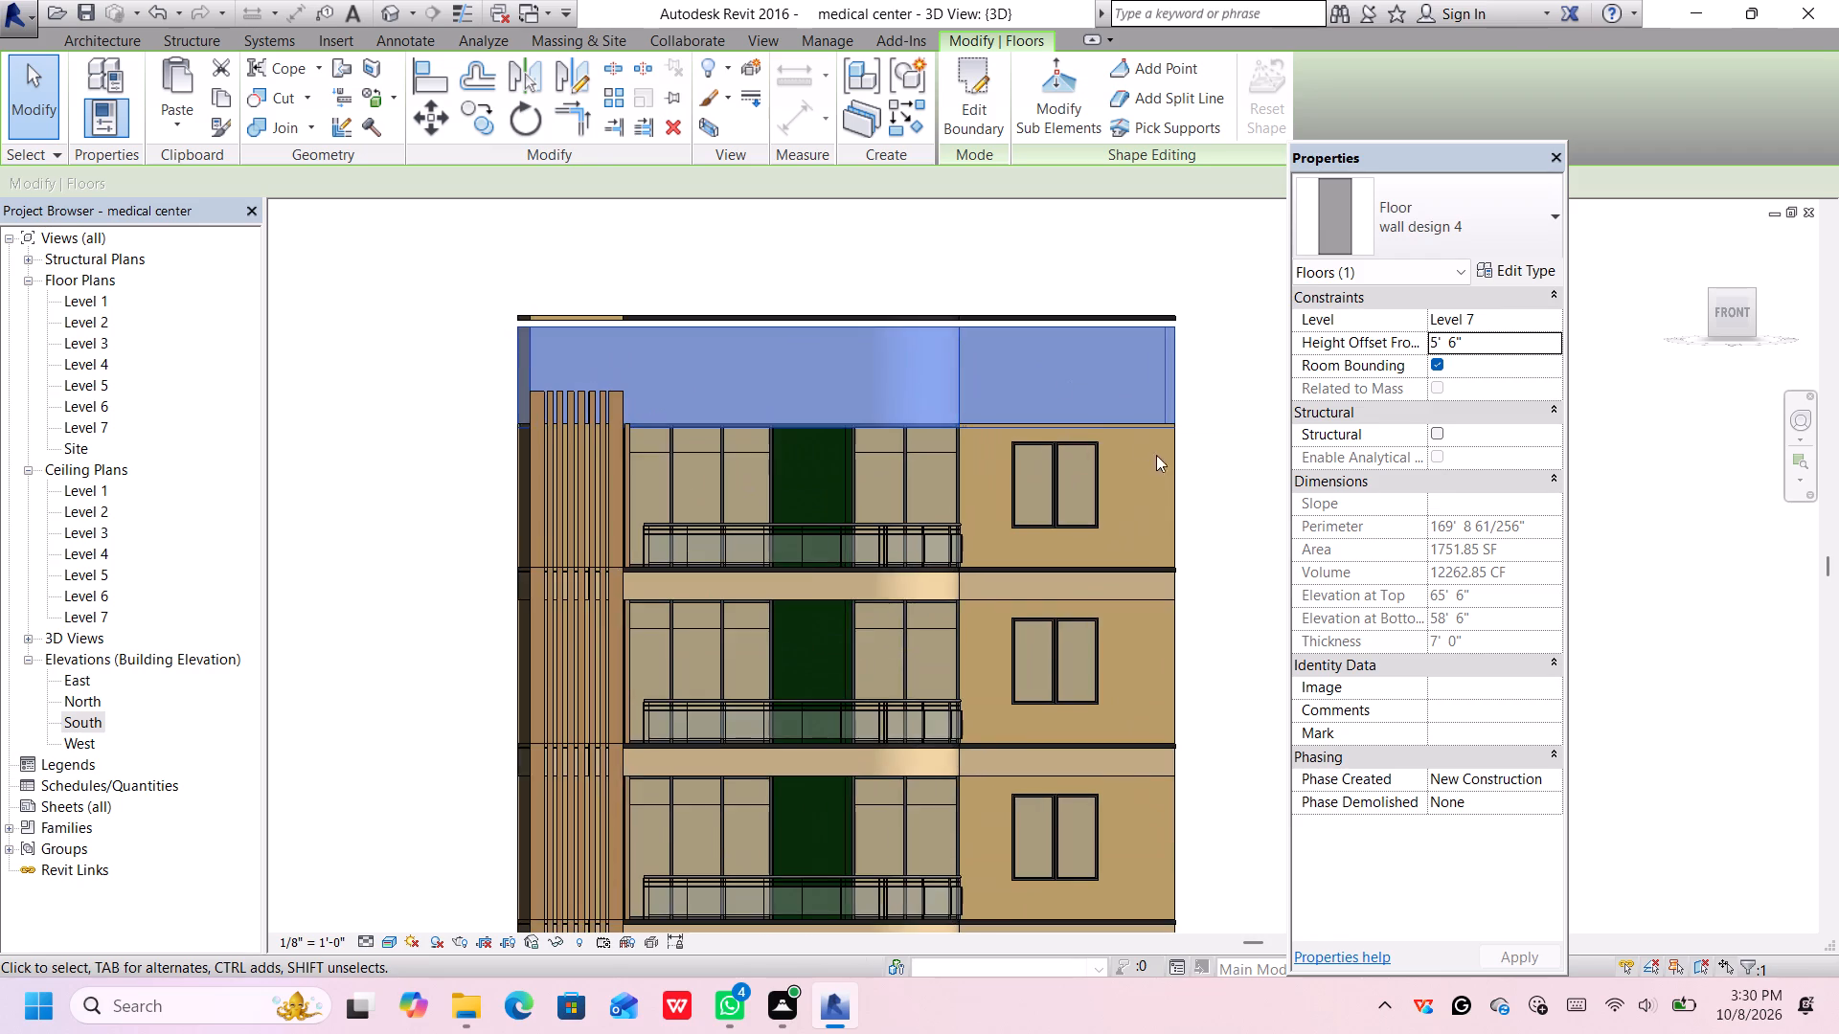
scroll(1176, 479, "up", 4)
middle_click_drag(1192, 425, 1190, 502)
key("Up")
scroll(1195, 417, "down", 1)
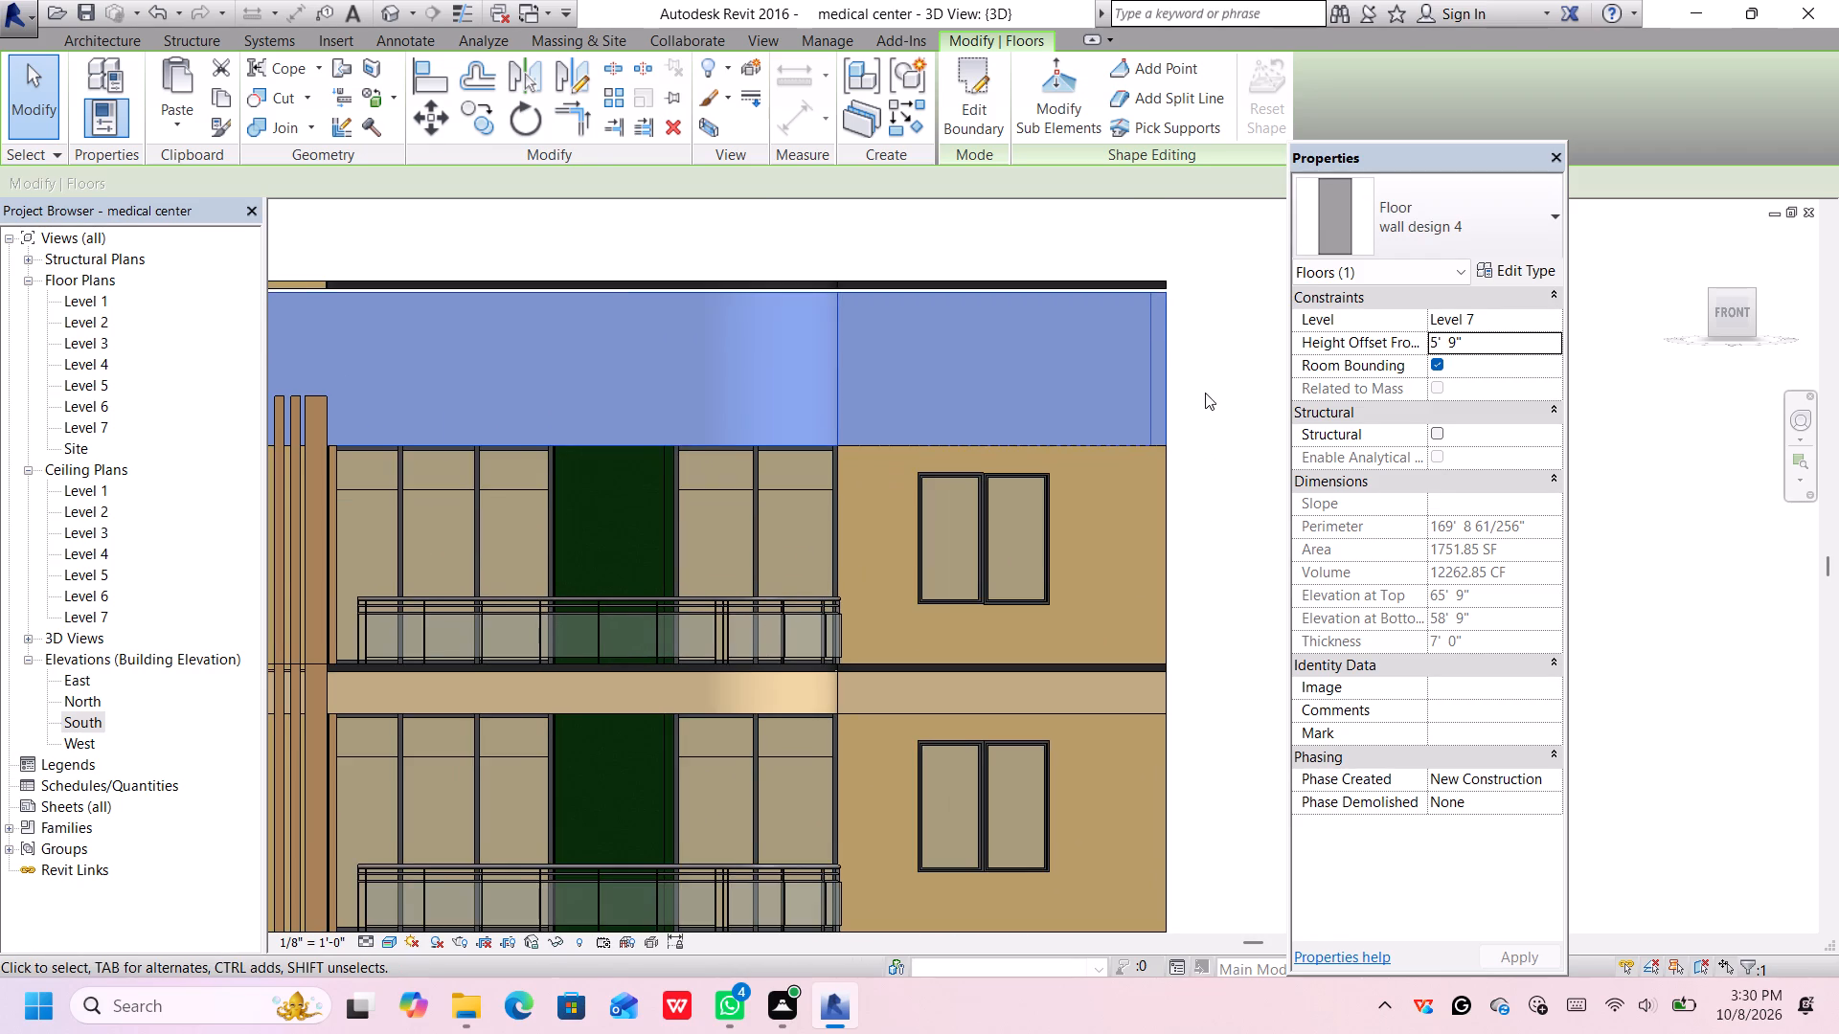
middle_click_drag(1207, 394, 1226, 469)
scroll(1219, 447, "down", 1)
scroll(1219, 447, "up", 2)
scroll(1203, 426, "down", 1)
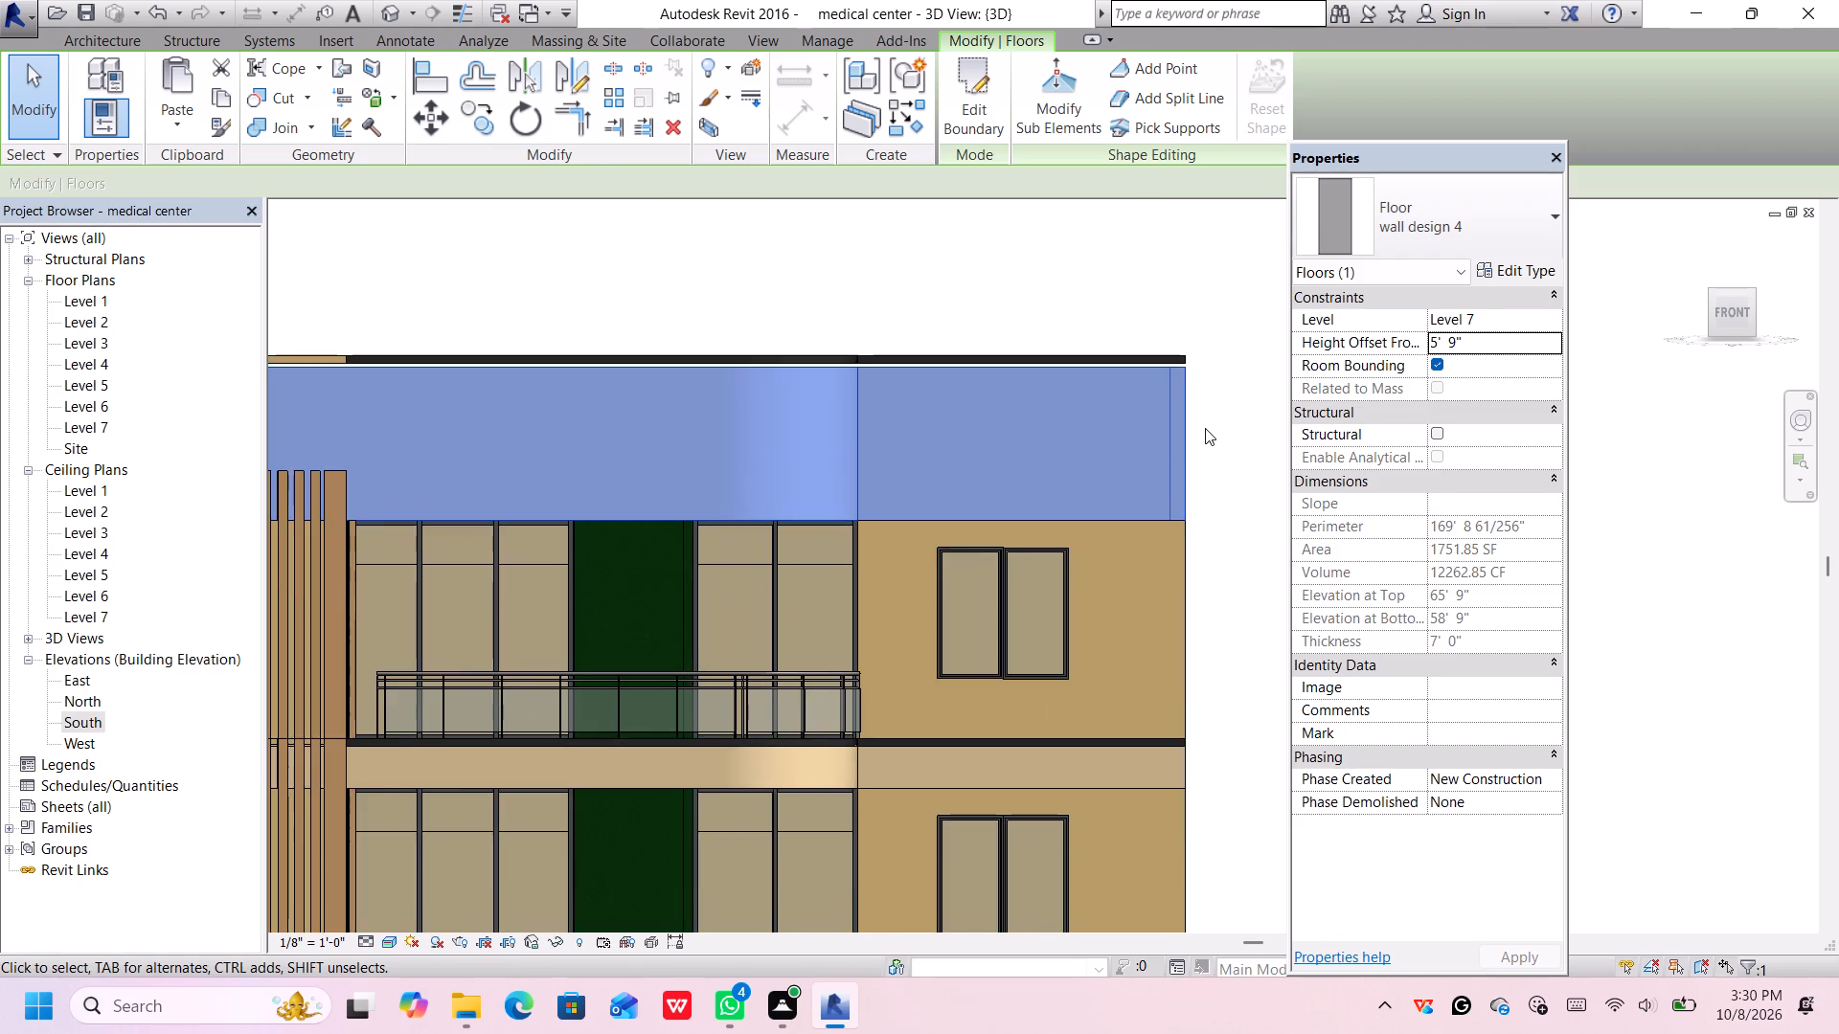
scroll(1205, 428, "down", 3)
key("Escape")
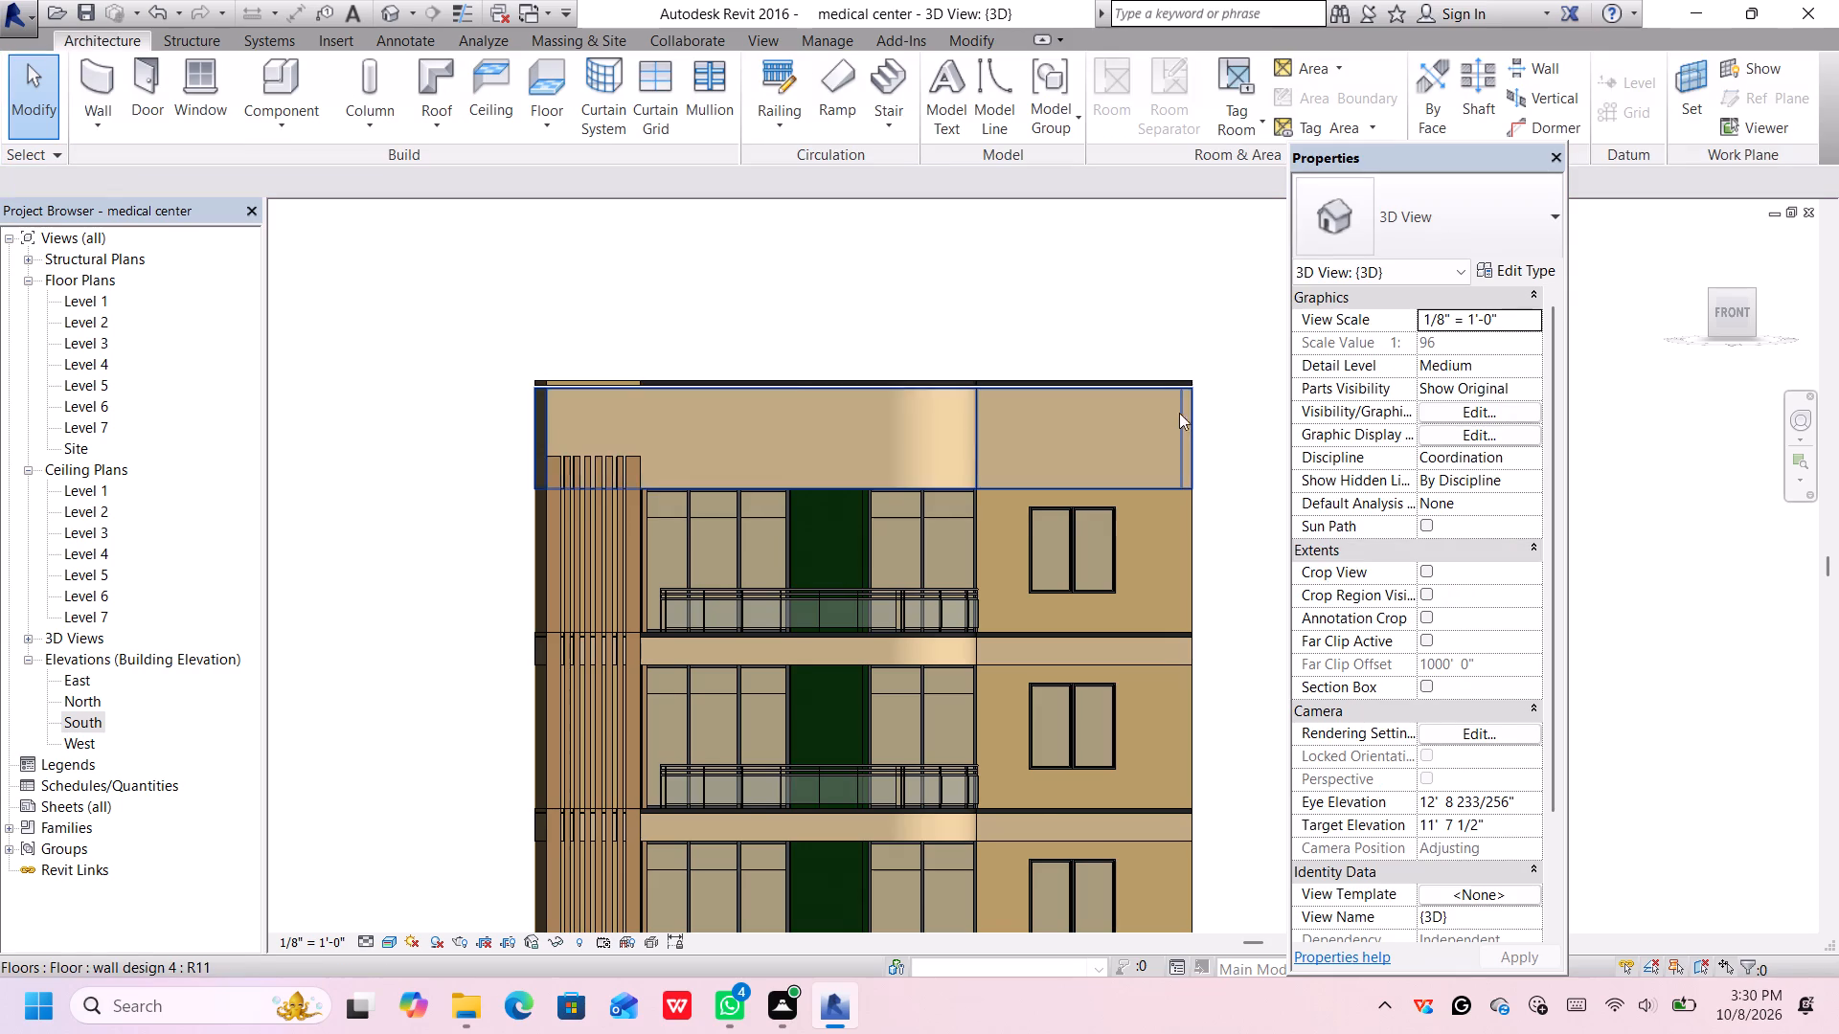
Delete the raised Generic - 4" floor strip beside the metal deck on top of the building.
scroll(1154, 387, "down", 1)
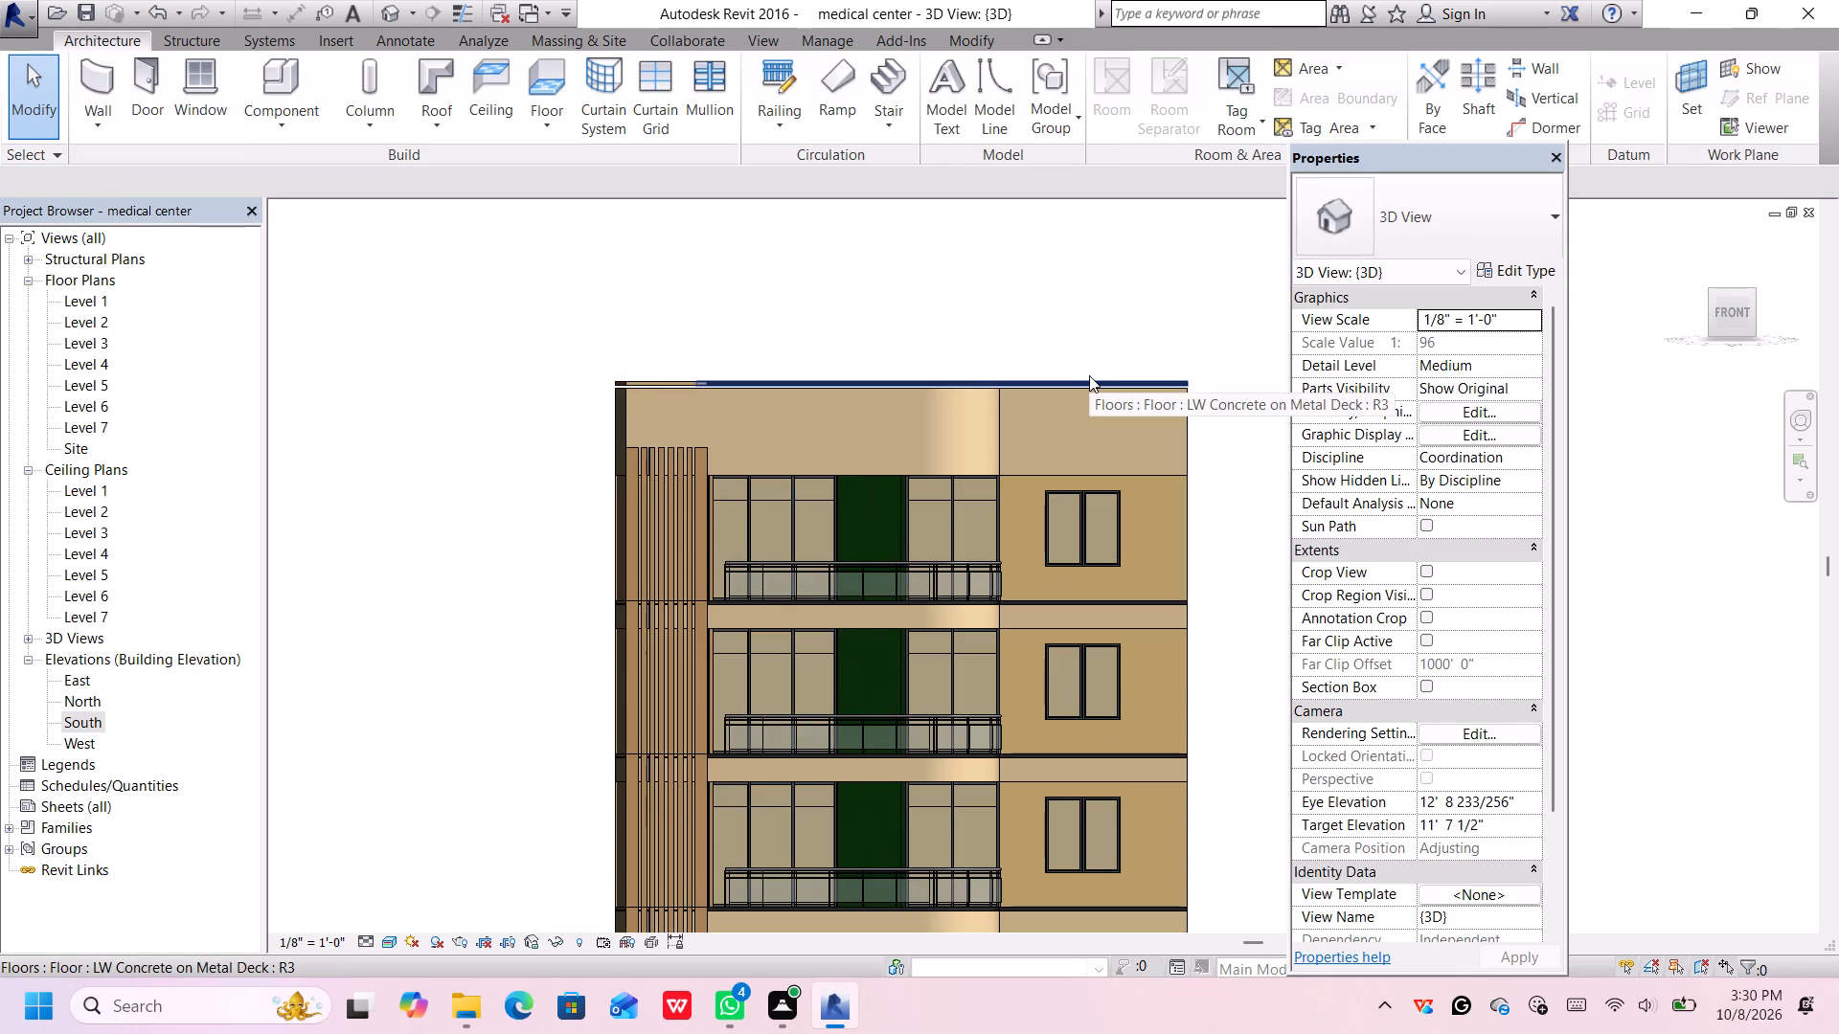
scroll(550, 382, "up", 3)
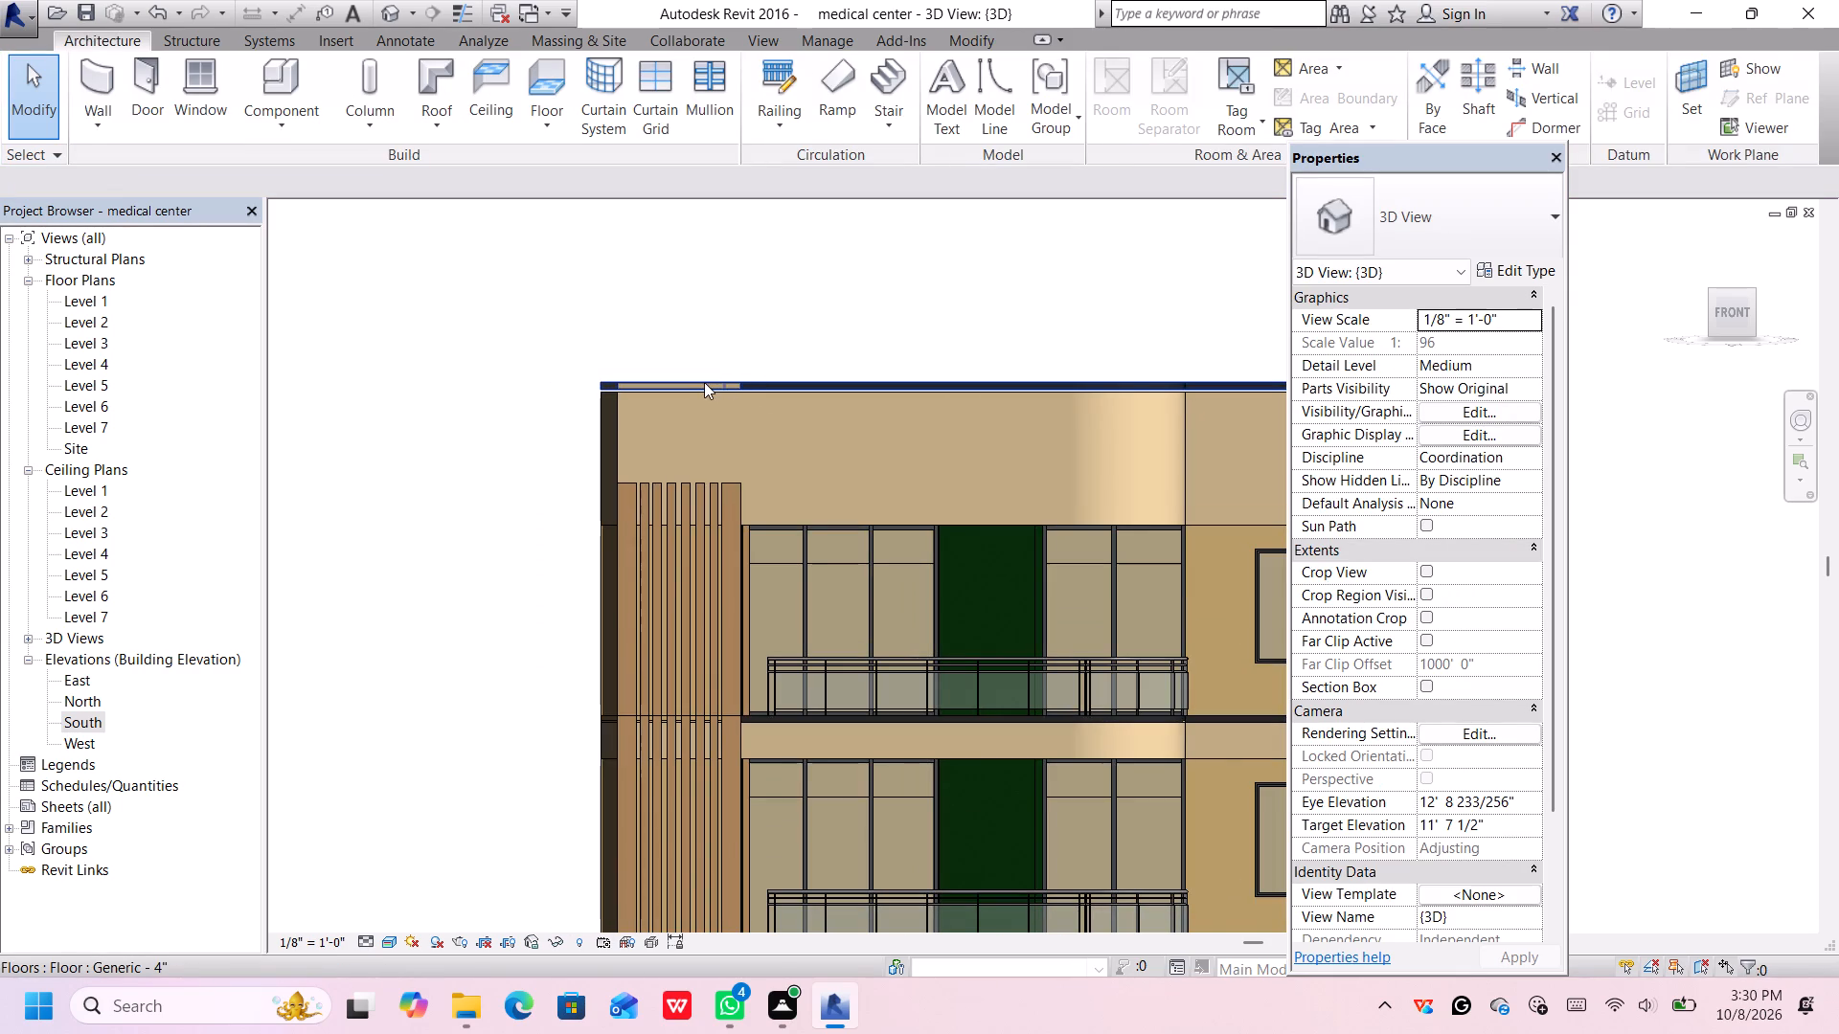
left_click(704, 382)
key("Delete")
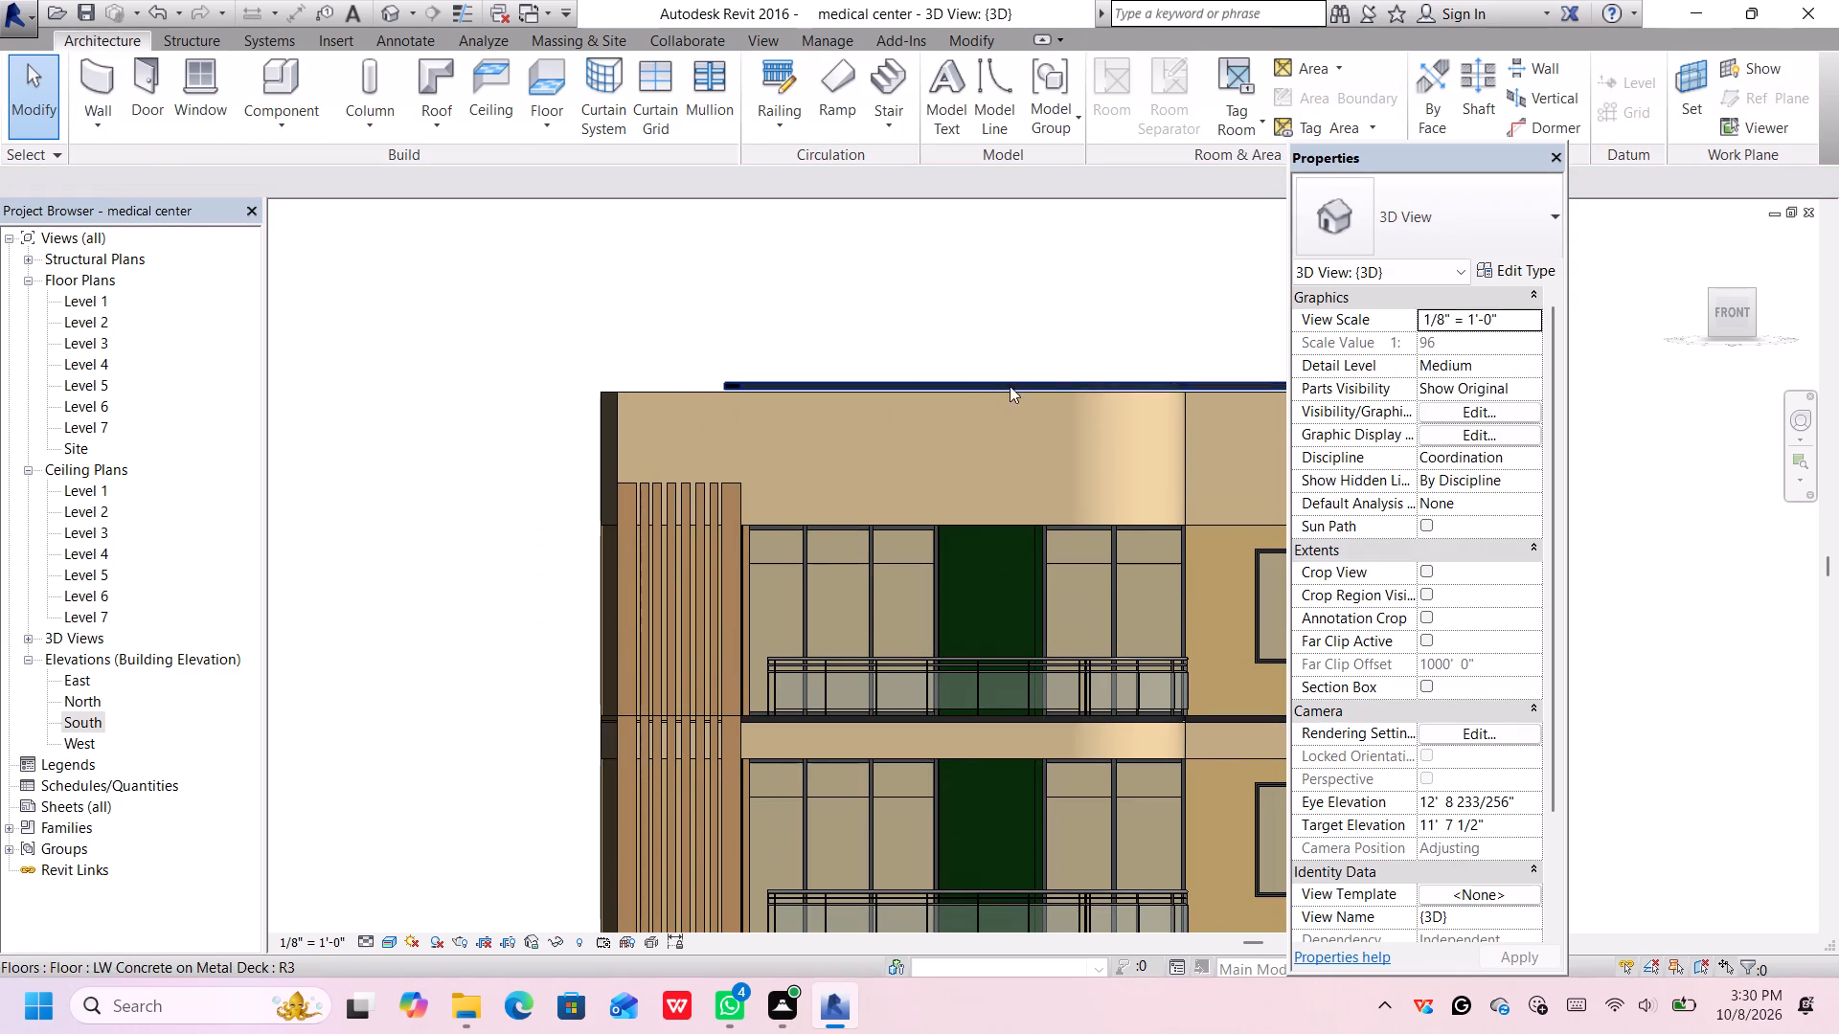
Select the Level 7 LW Concrete on Metal Deck floor and examine from the corner how it sits on the wall design 4 slab.
scroll(1022, 387, "down", 1)
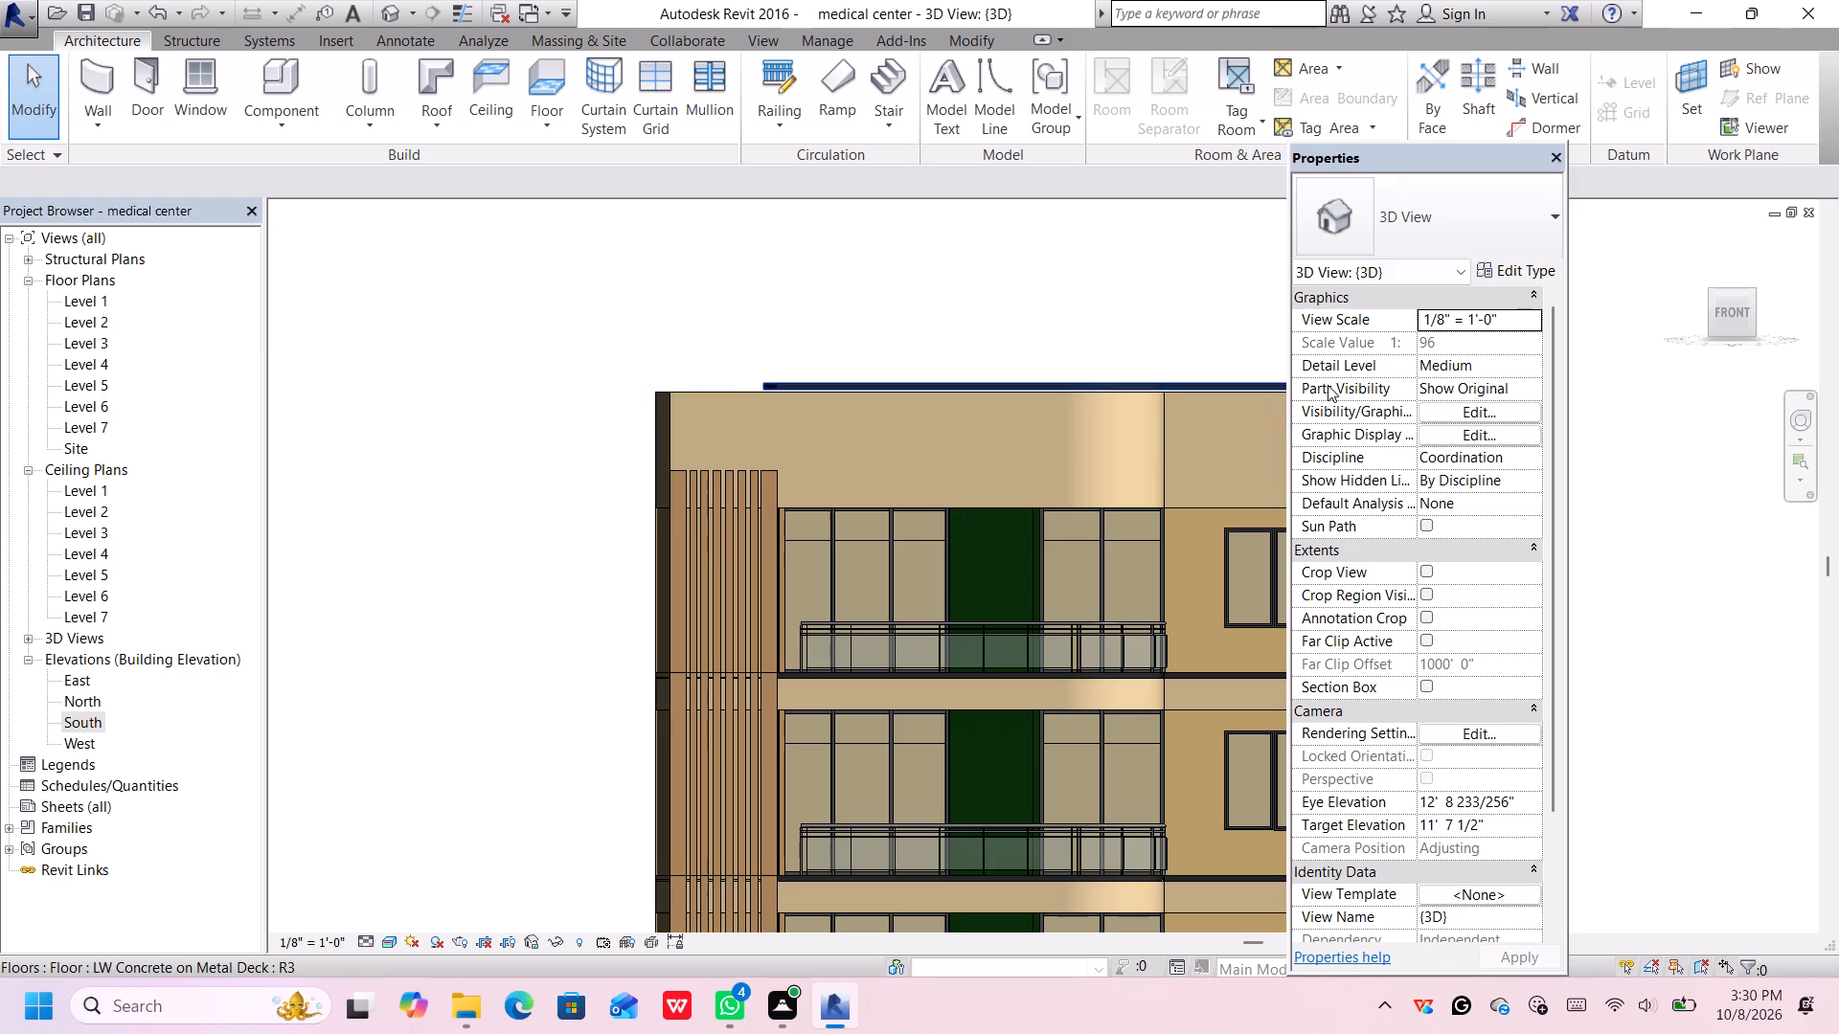
left_click(1712, 295)
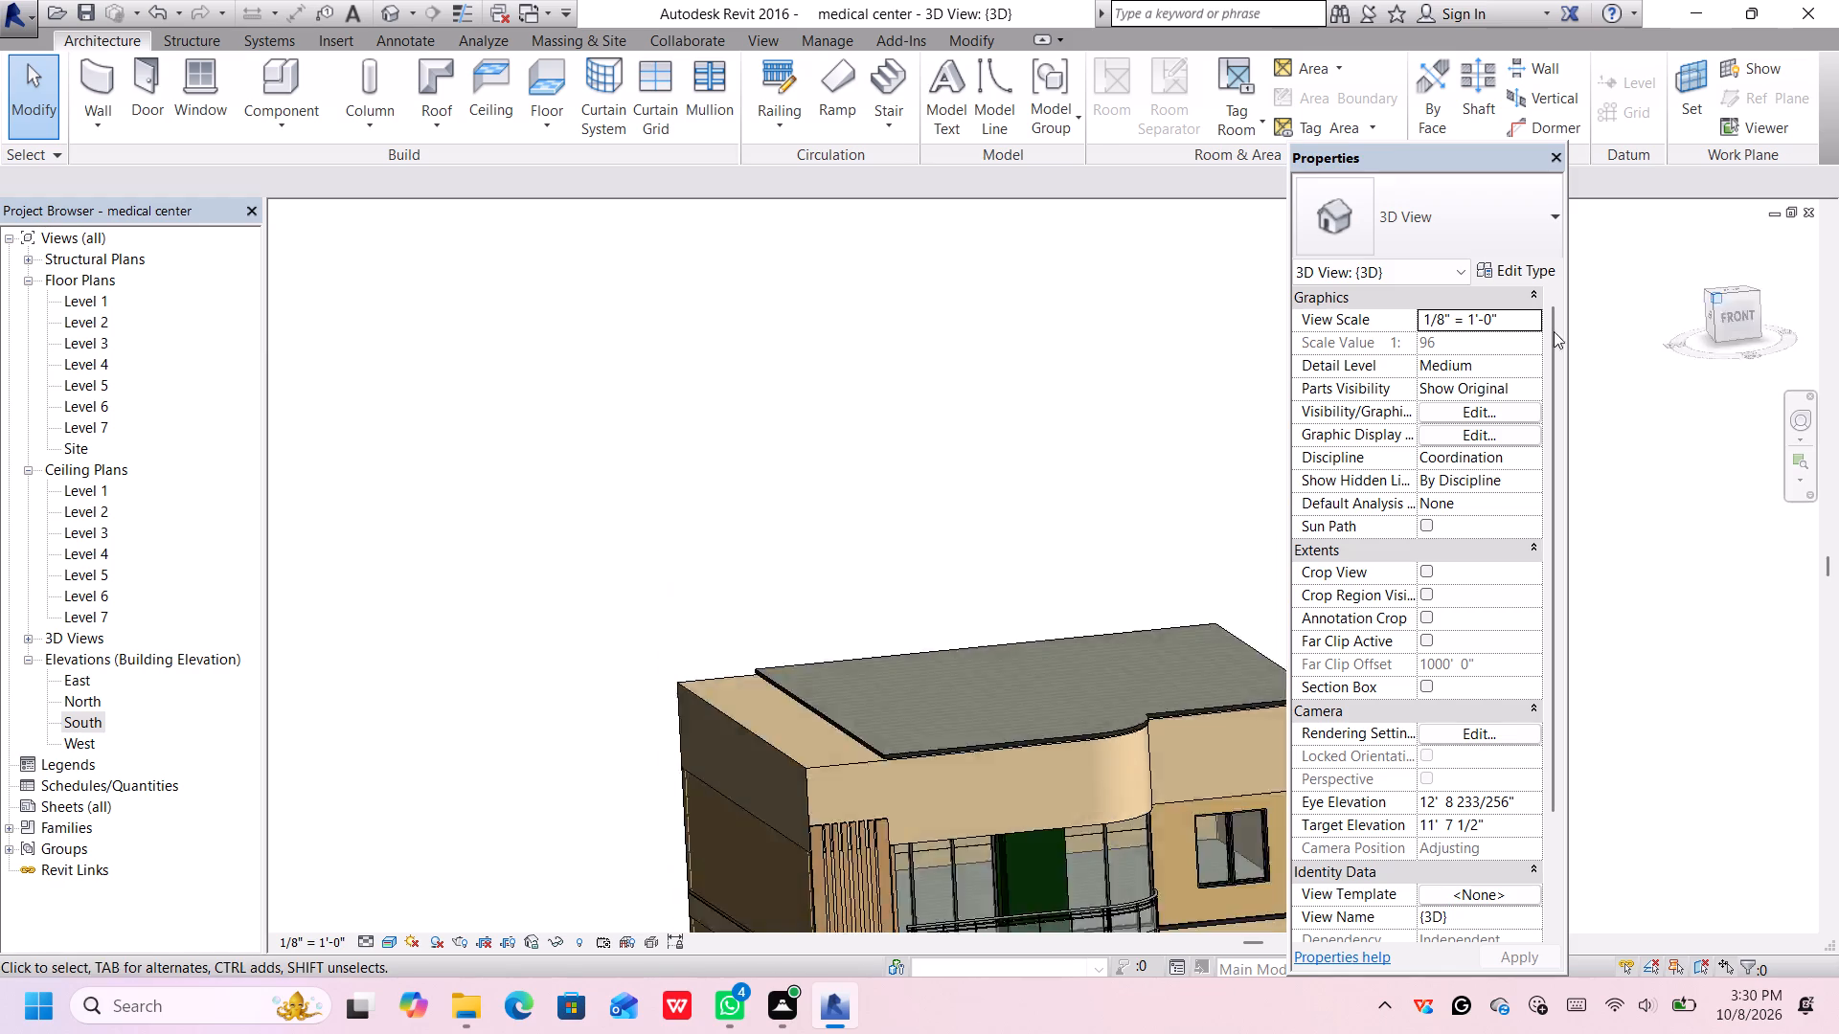
middle_click_drag(881, 715, 691, 734)
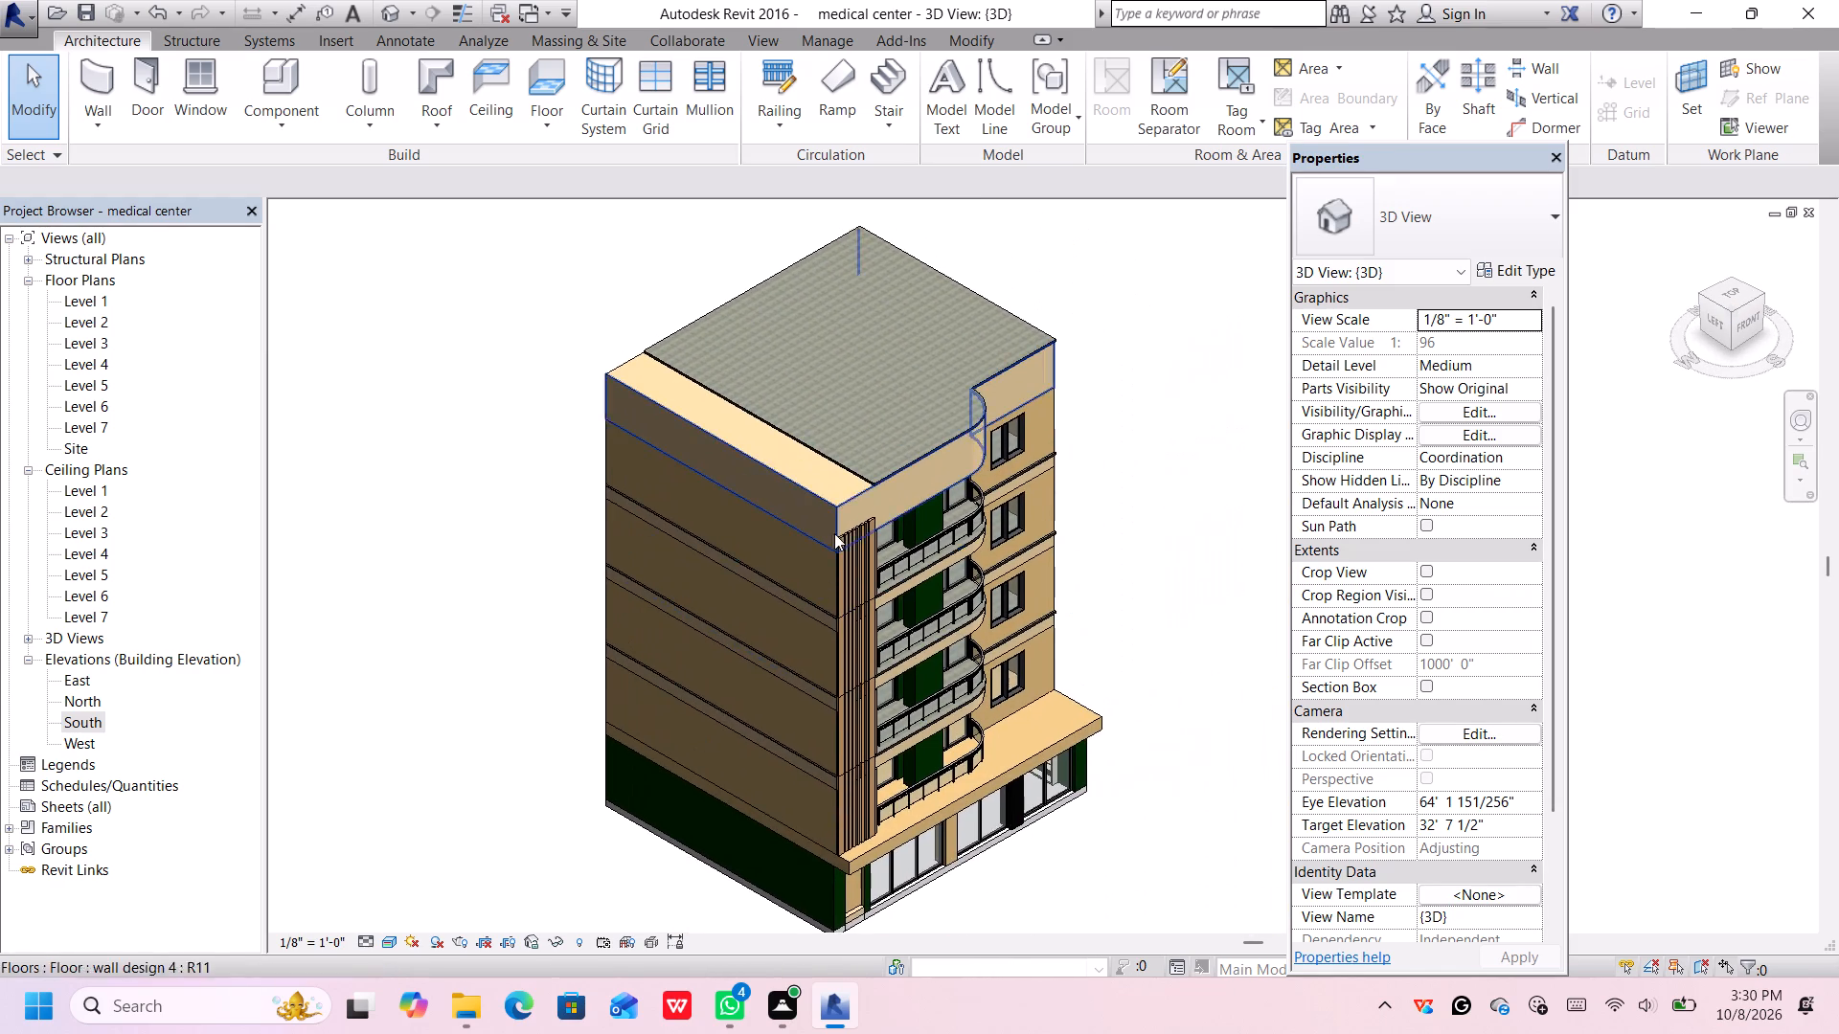
scroll(839, 527, "up", 4)
middle_click_drag(861, 448, 885, 525)
scroll(861, 450, "up", 1)
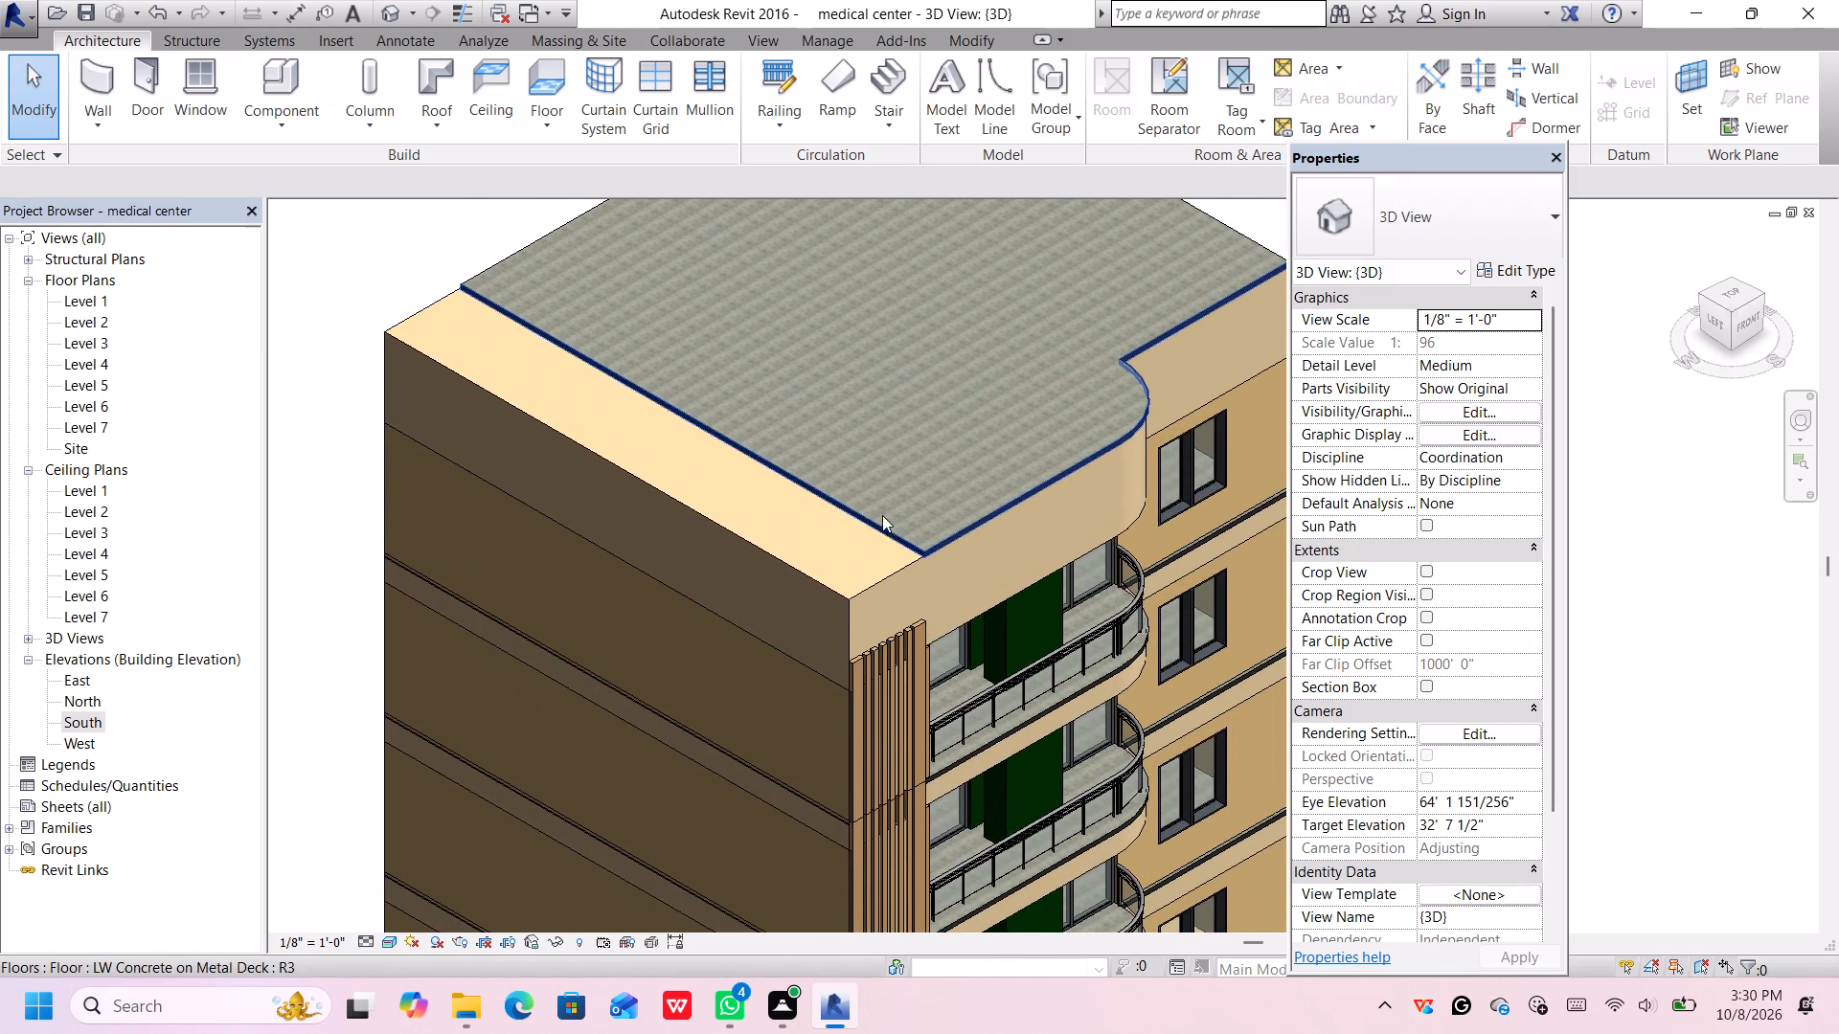
left_click(882, 523)
scroll(822, 482, "down", 2)
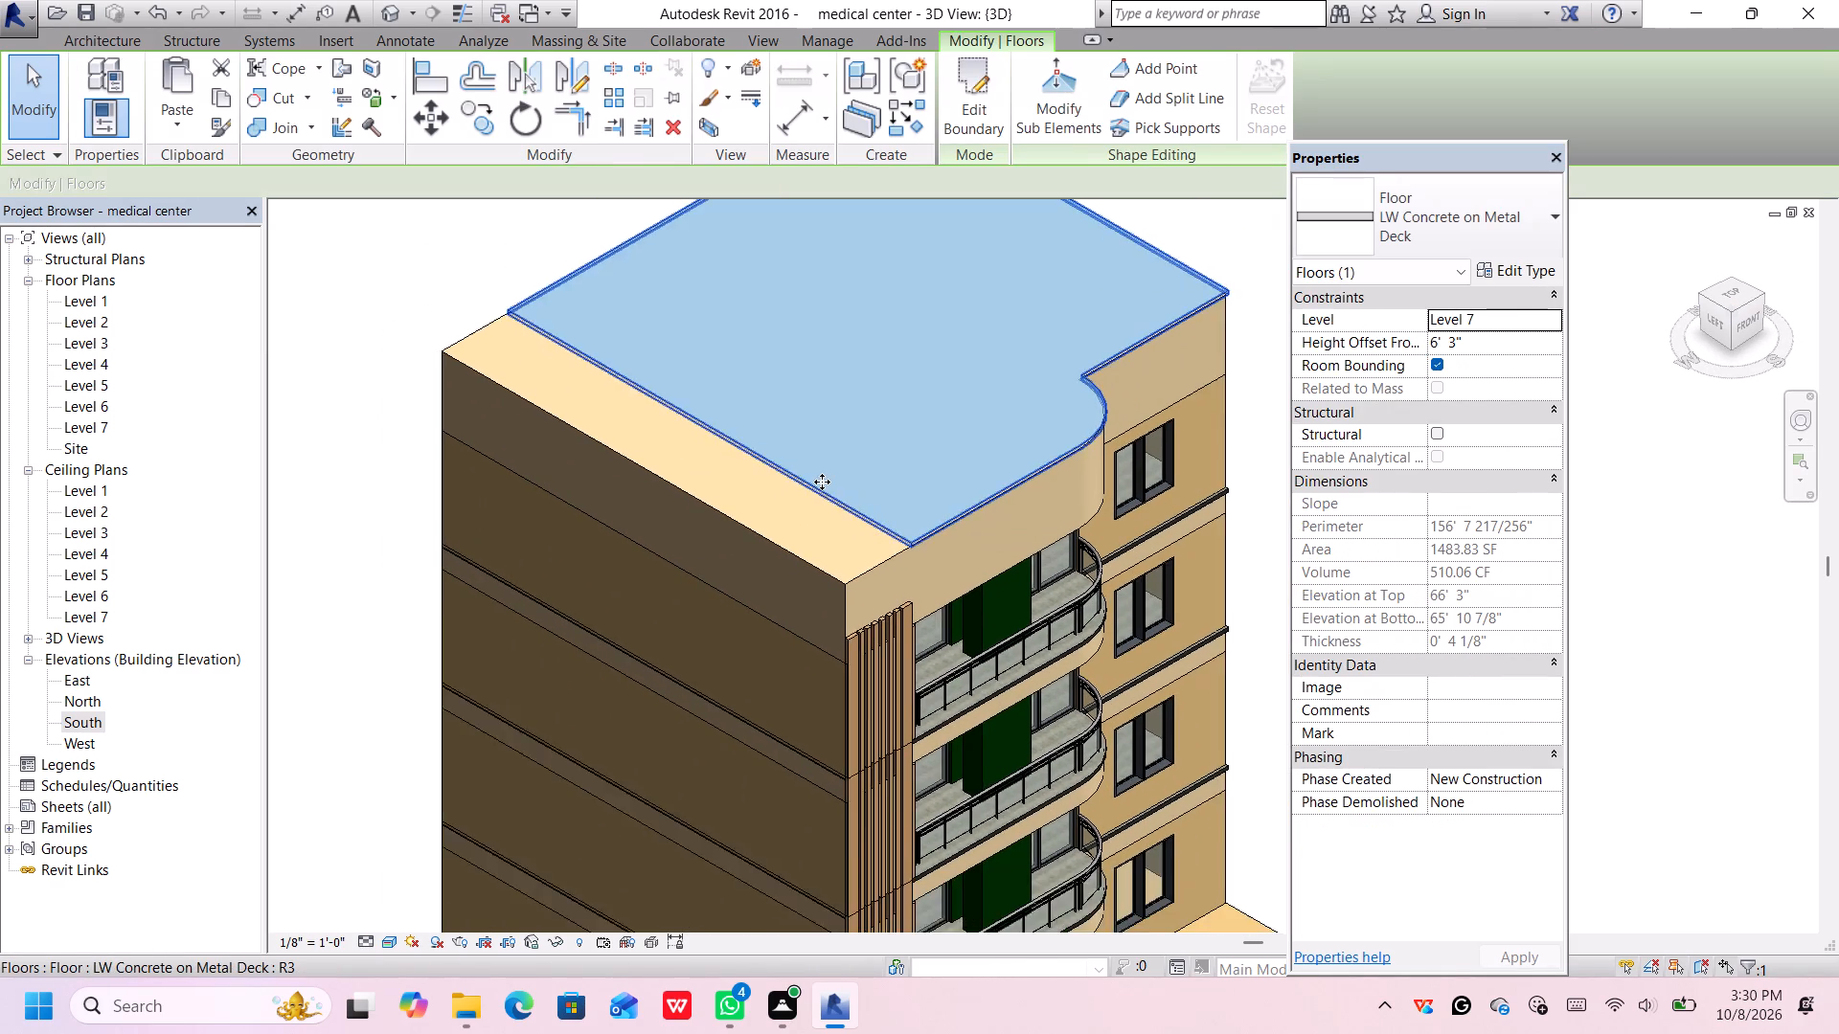
scroll(822, 482, "down", 1)
middle_click_drag(815, 471, 829, 502)
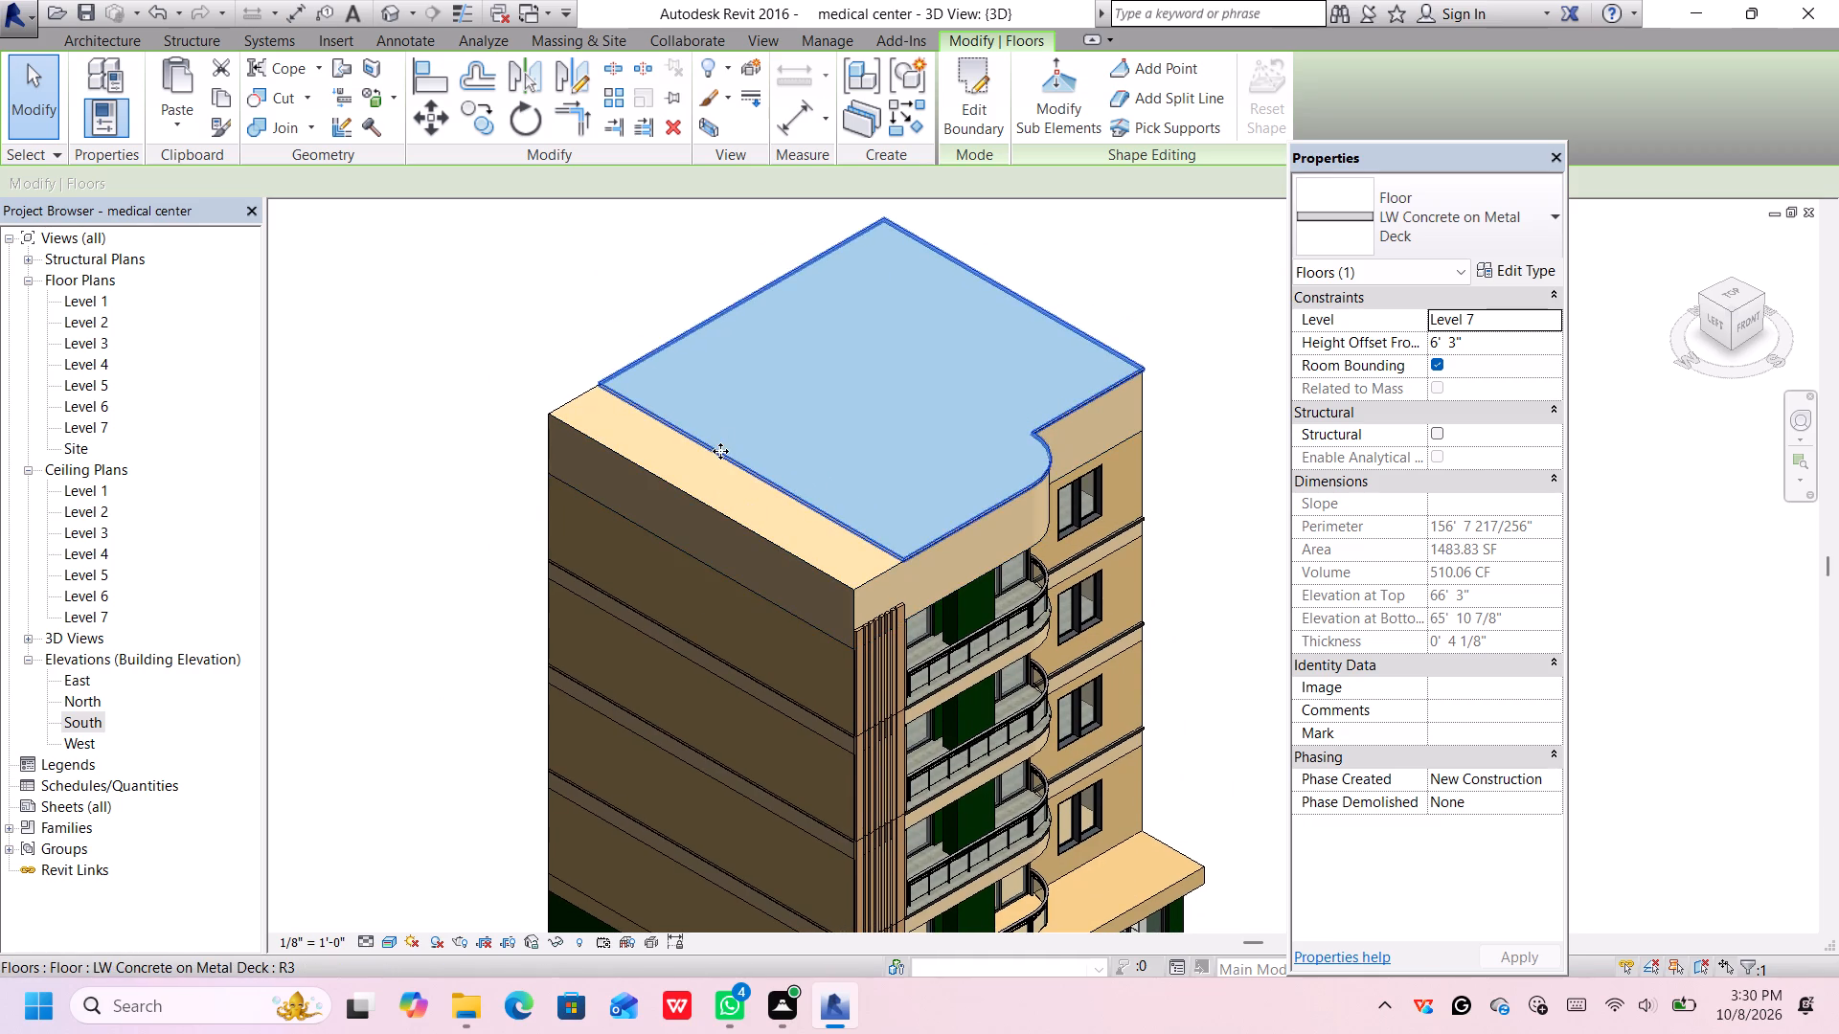
scroll(722, 453, "up", 4)
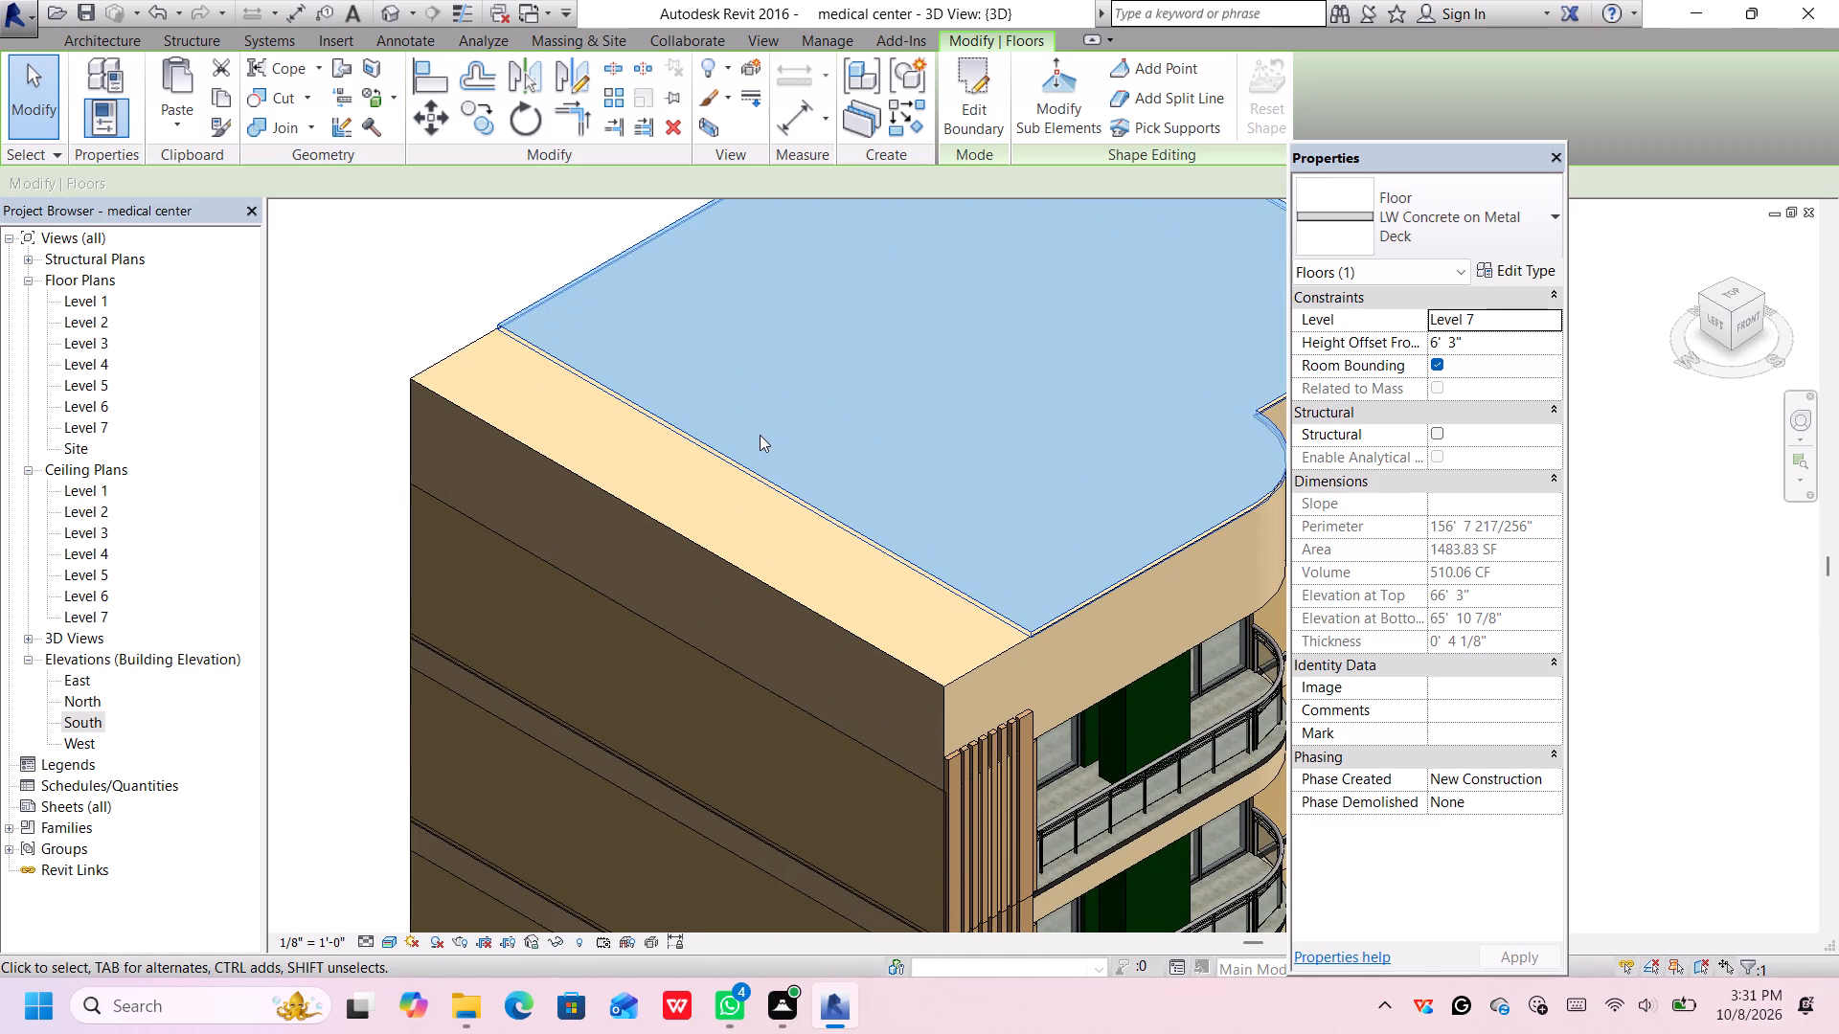
scroll(760, 435, "down", 3)
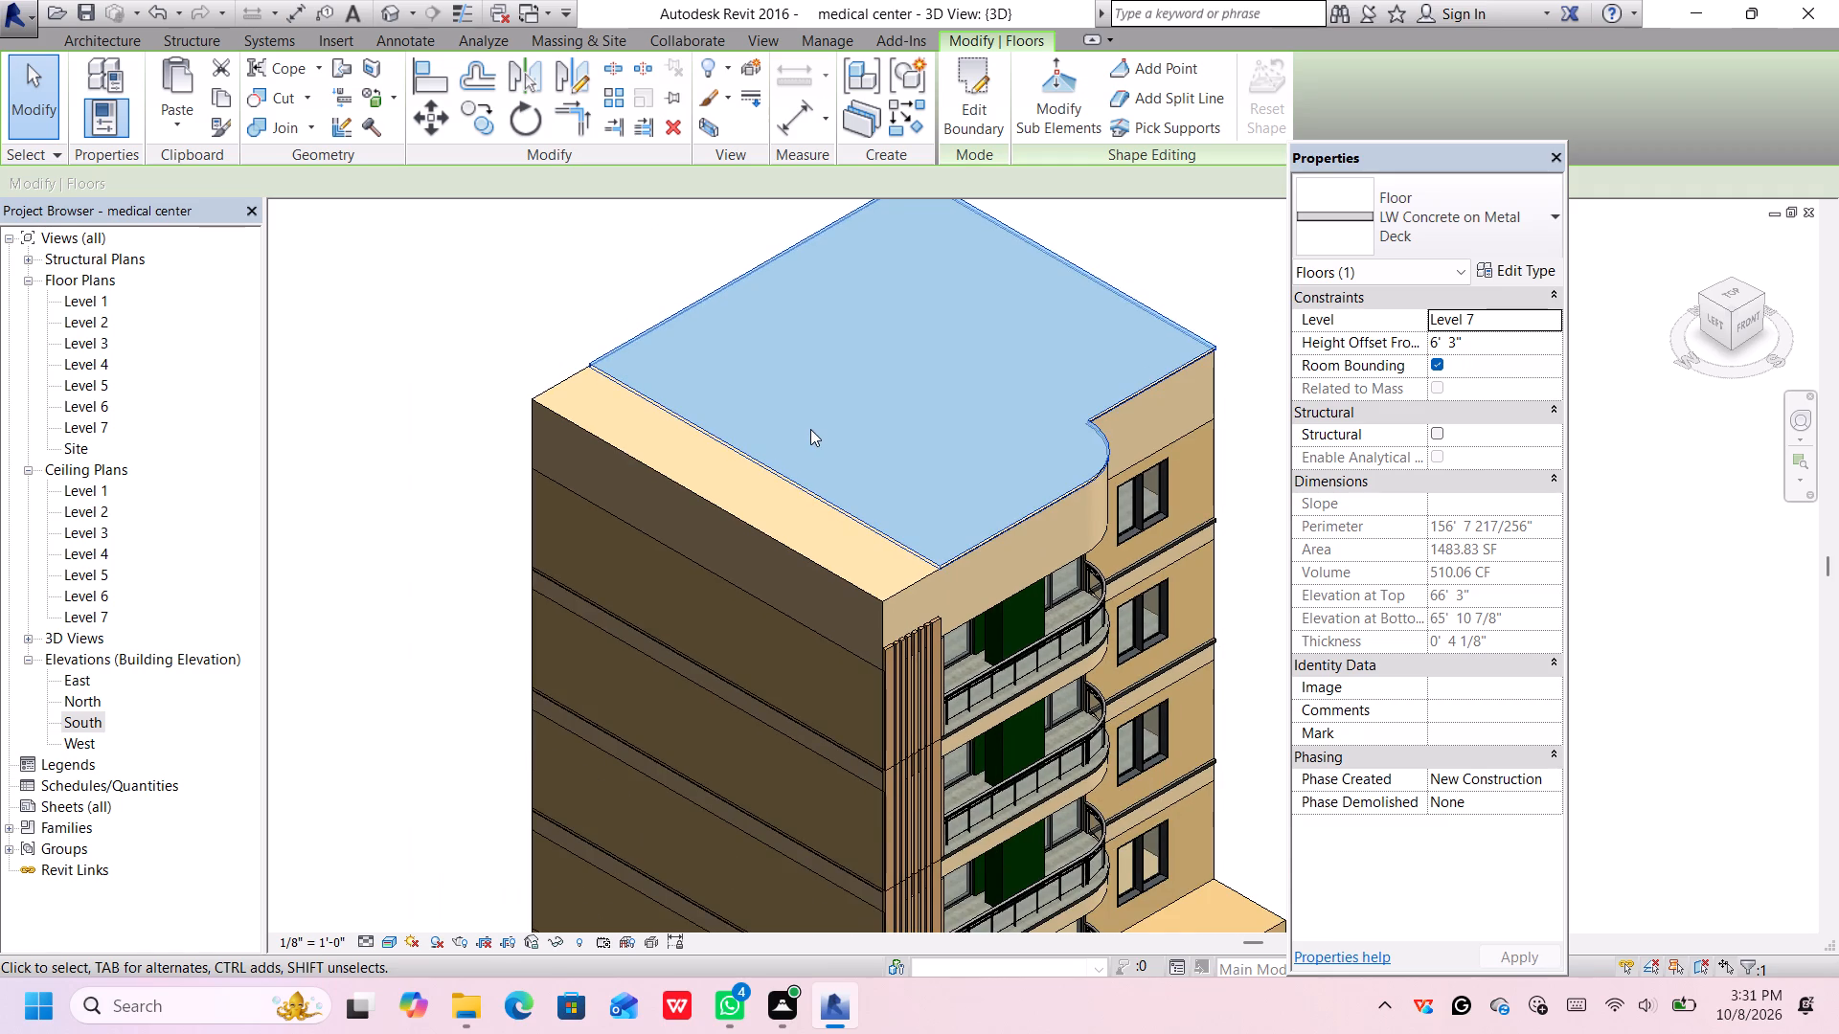
middle_click_drag(808, 430, 792, 461)
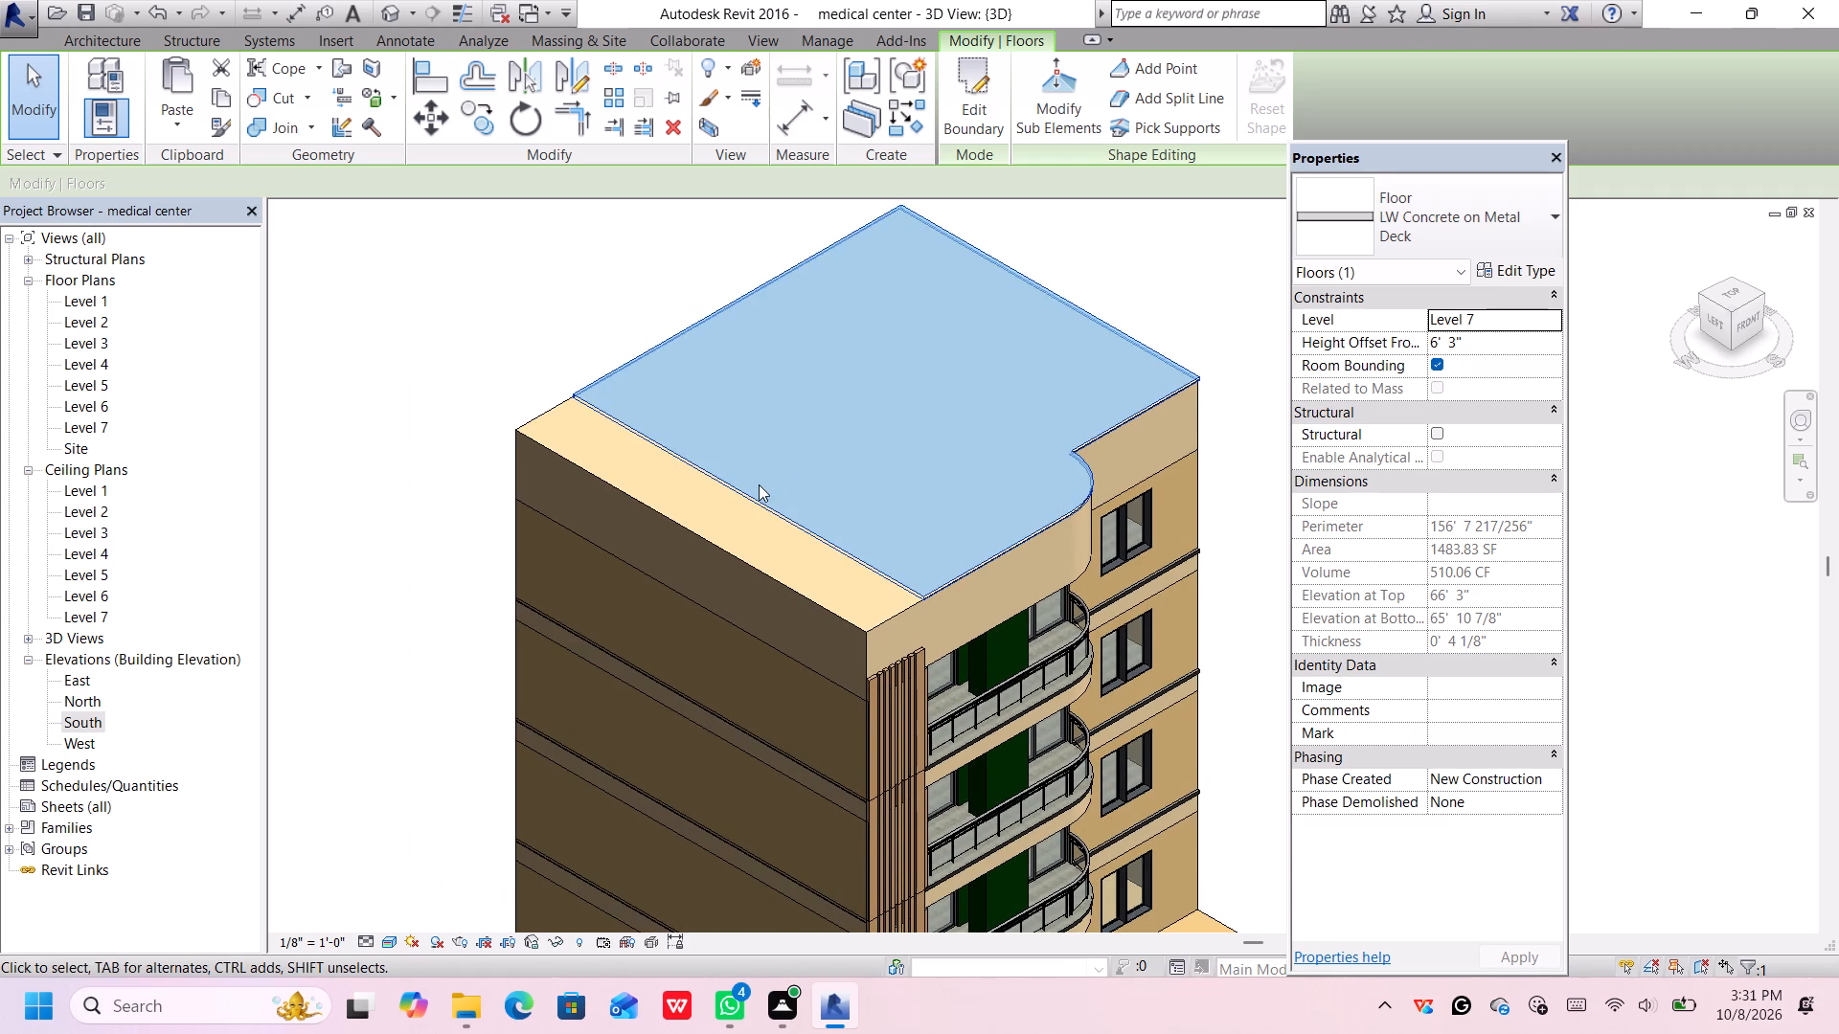
scroll(756, 484, "up", 1)
middle_click_drag(446, 393, 462, 410)
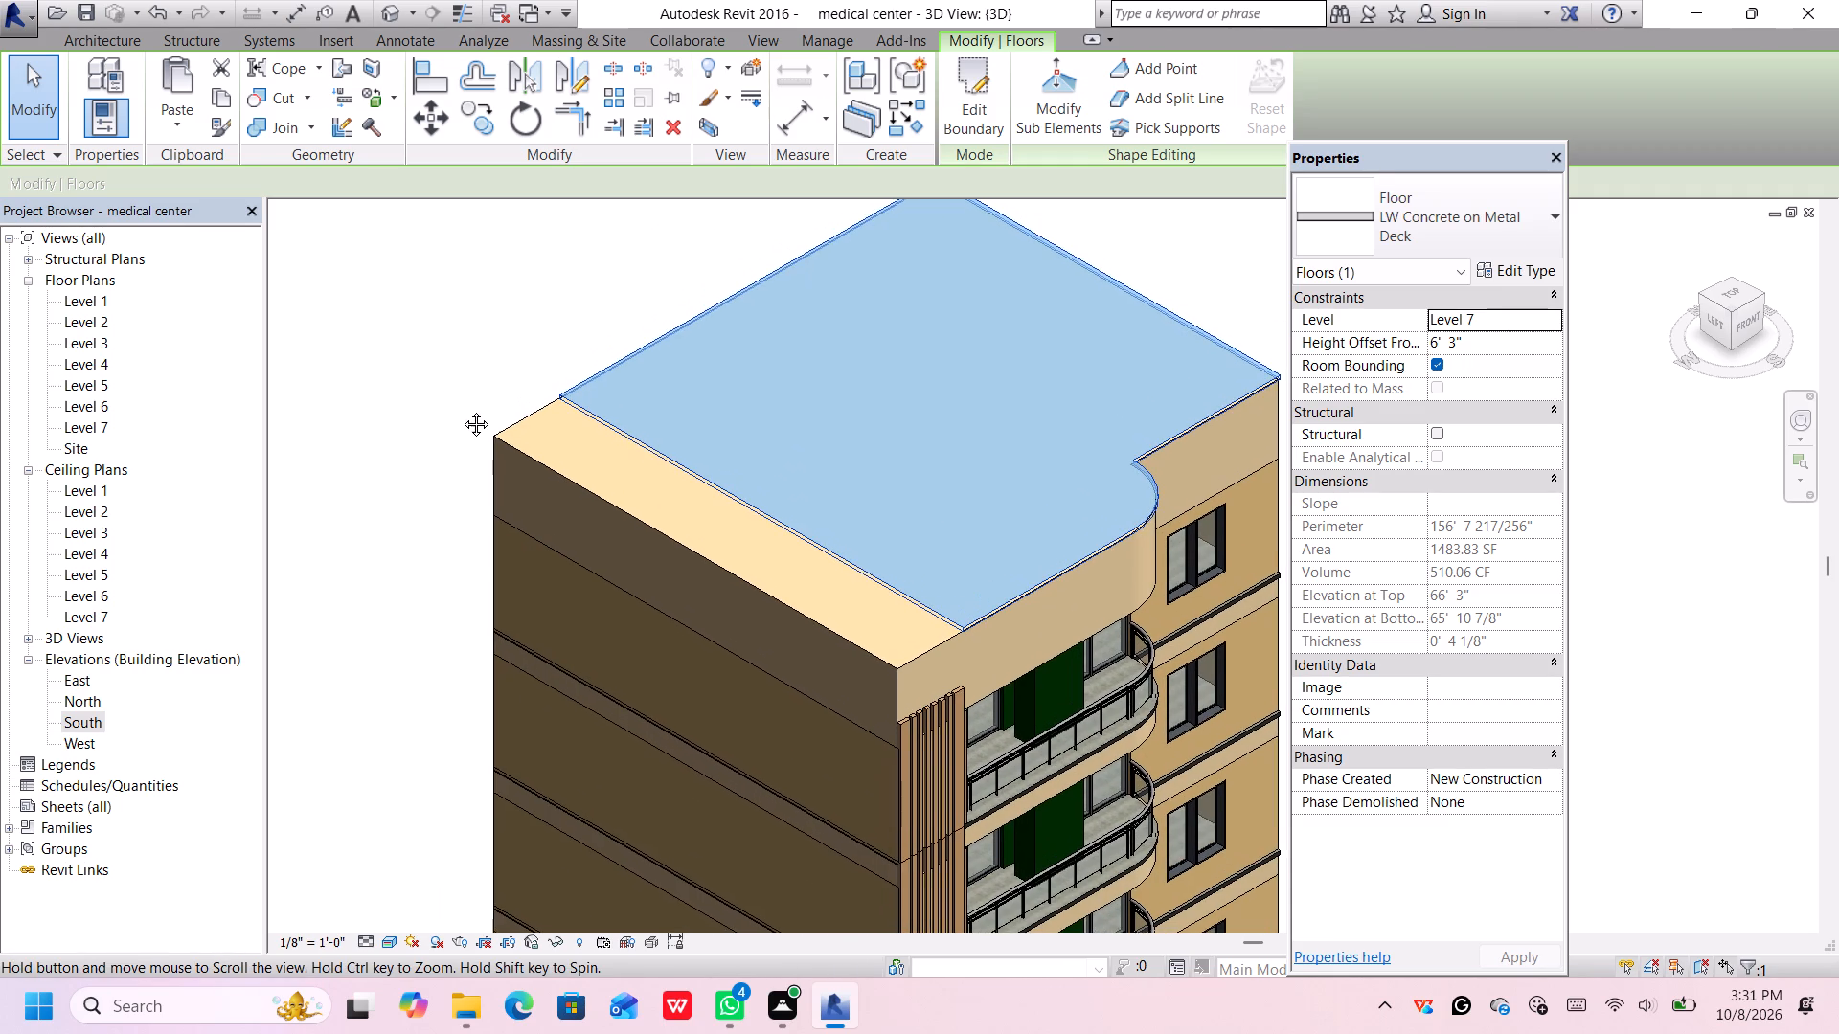
Lower the Level 7 LW Concrete on Metal Deck floor onto the wall design 4 slab, bringing its height offset from level to 6' 0".
middle_click_drag(462, 410, 659, 538)
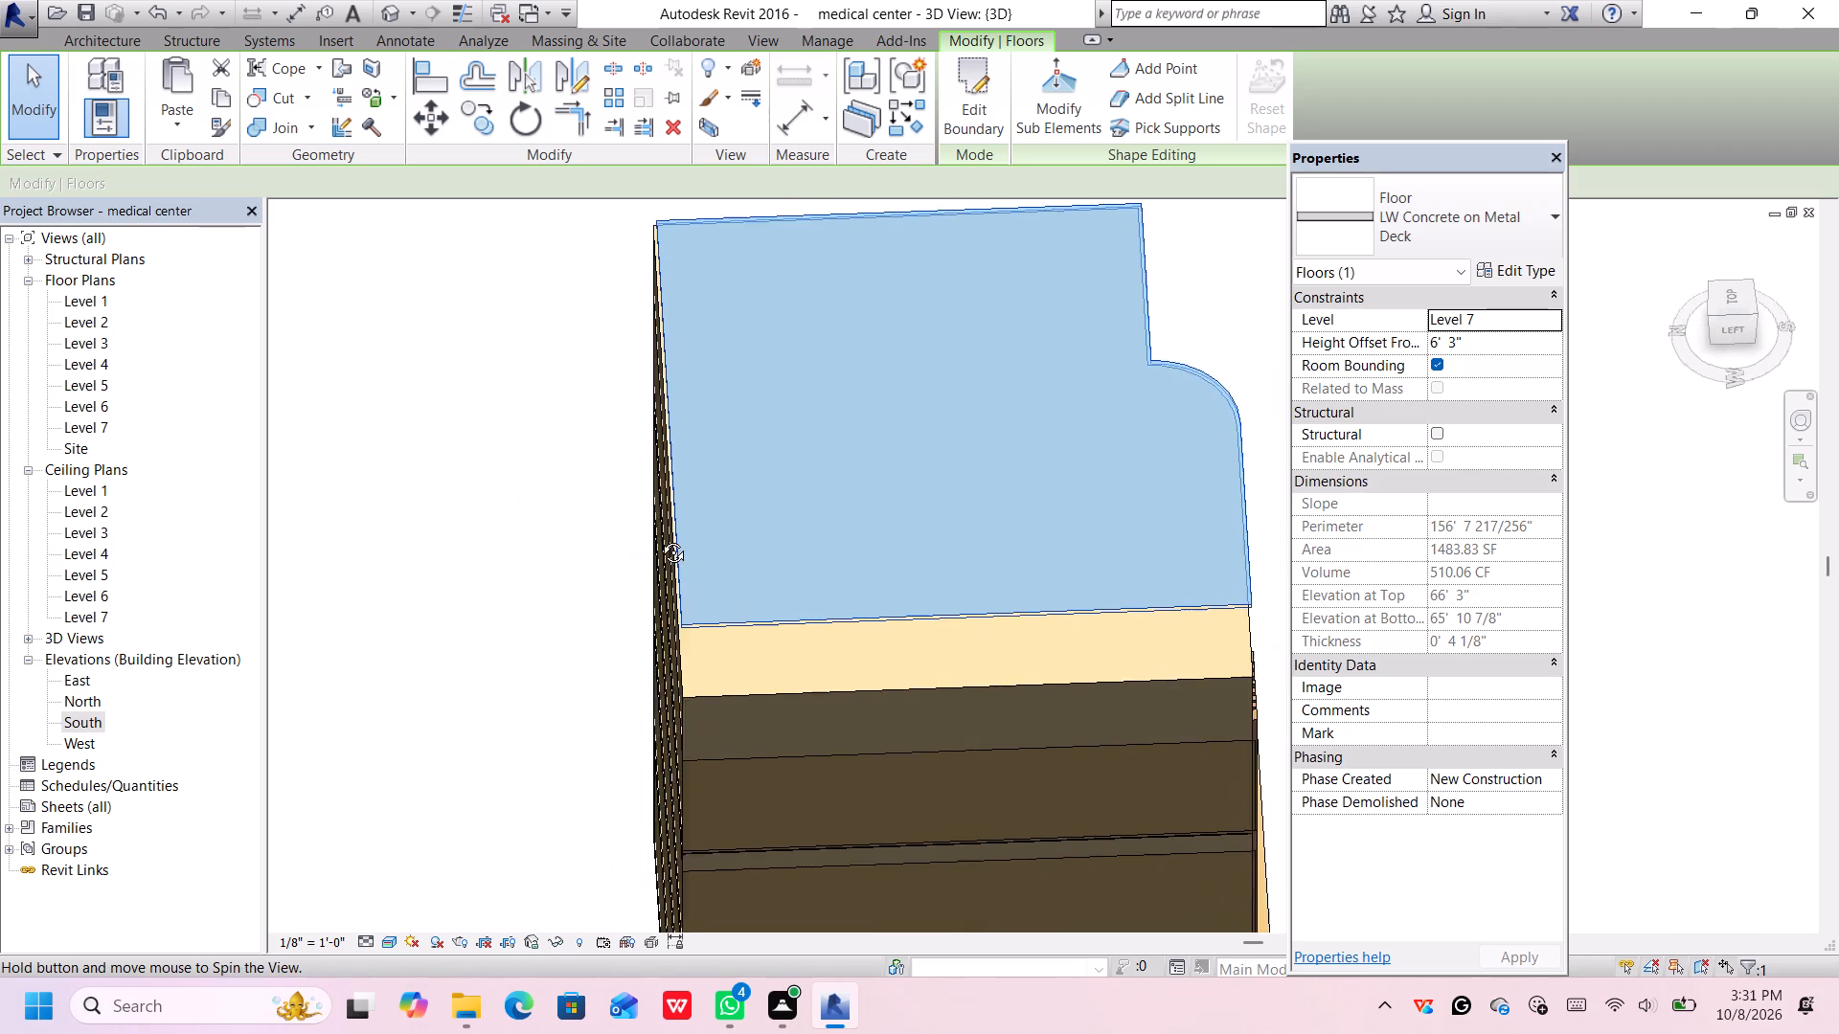
middle_click_drag(659, 538, 670, 543)
middle_click_drag(667, 543, 653, 543, "shift")
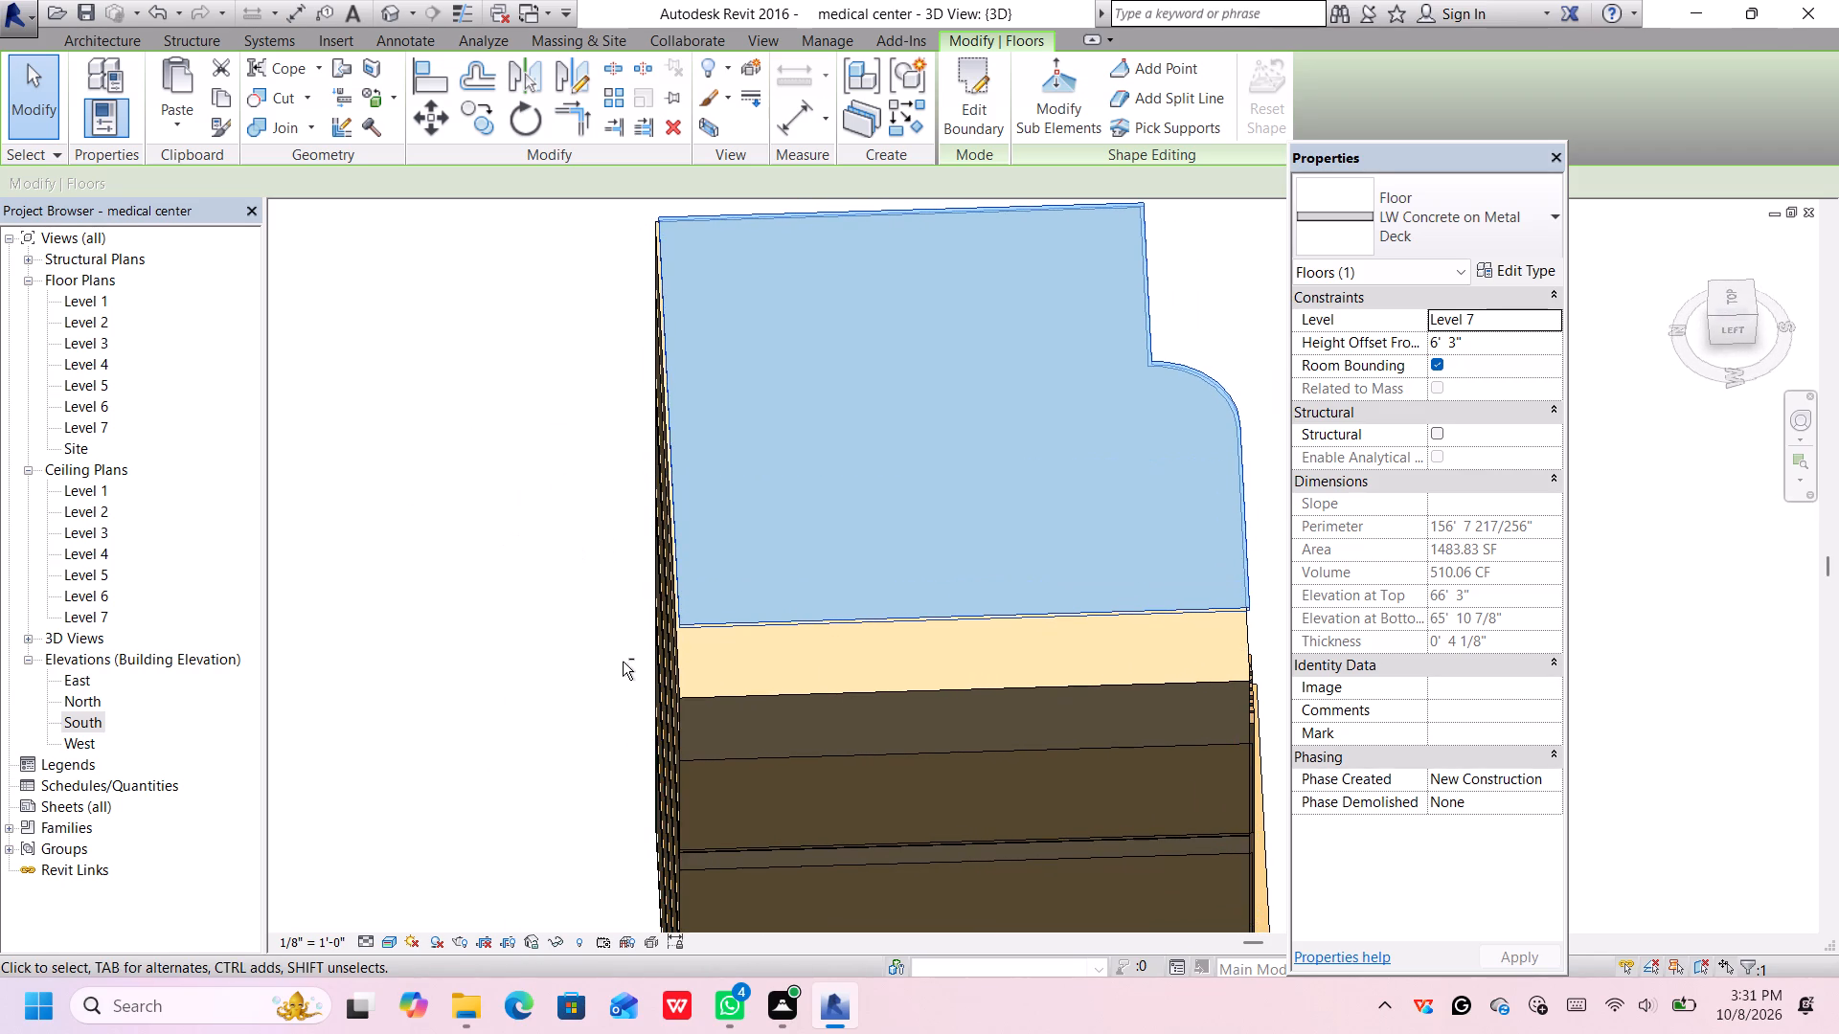
middle_click_drag(613, 661, 229, 458, "shift")
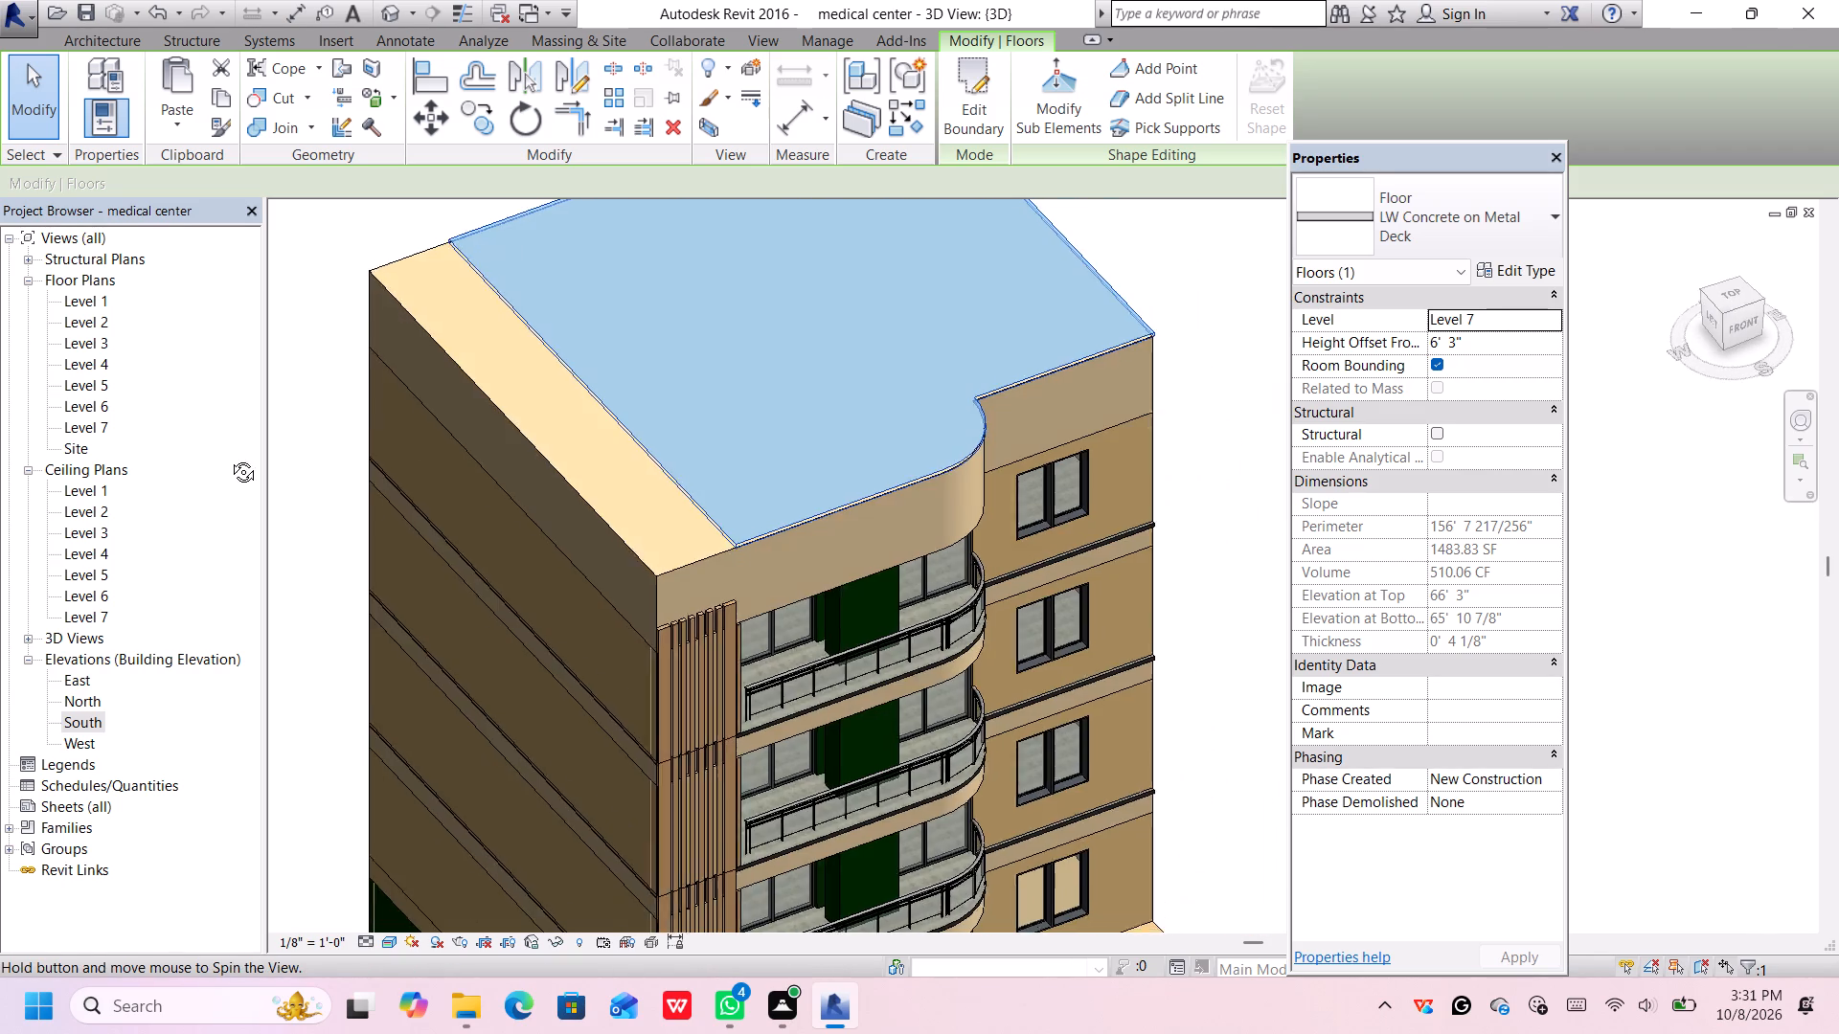
middle_click_drag(229, 458, 224, 453, "shift")
middle_click_drag(892, 389, 916, 434)
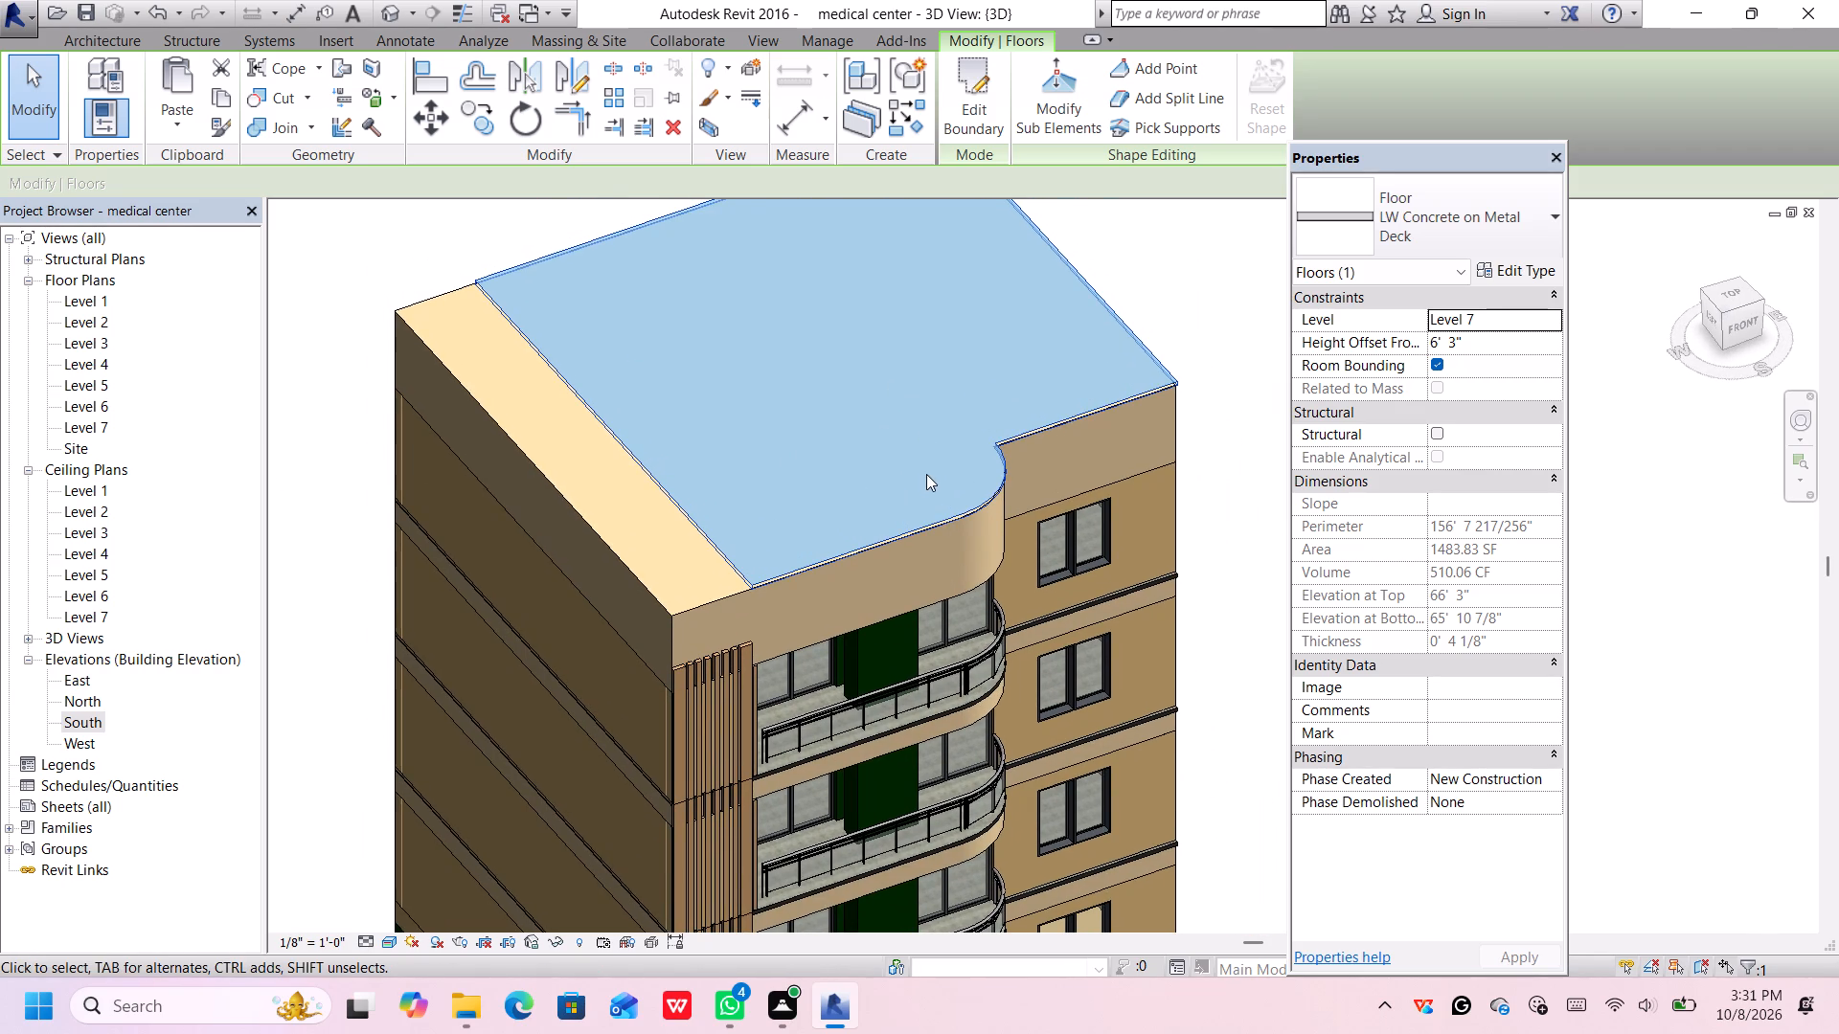
key("Down")
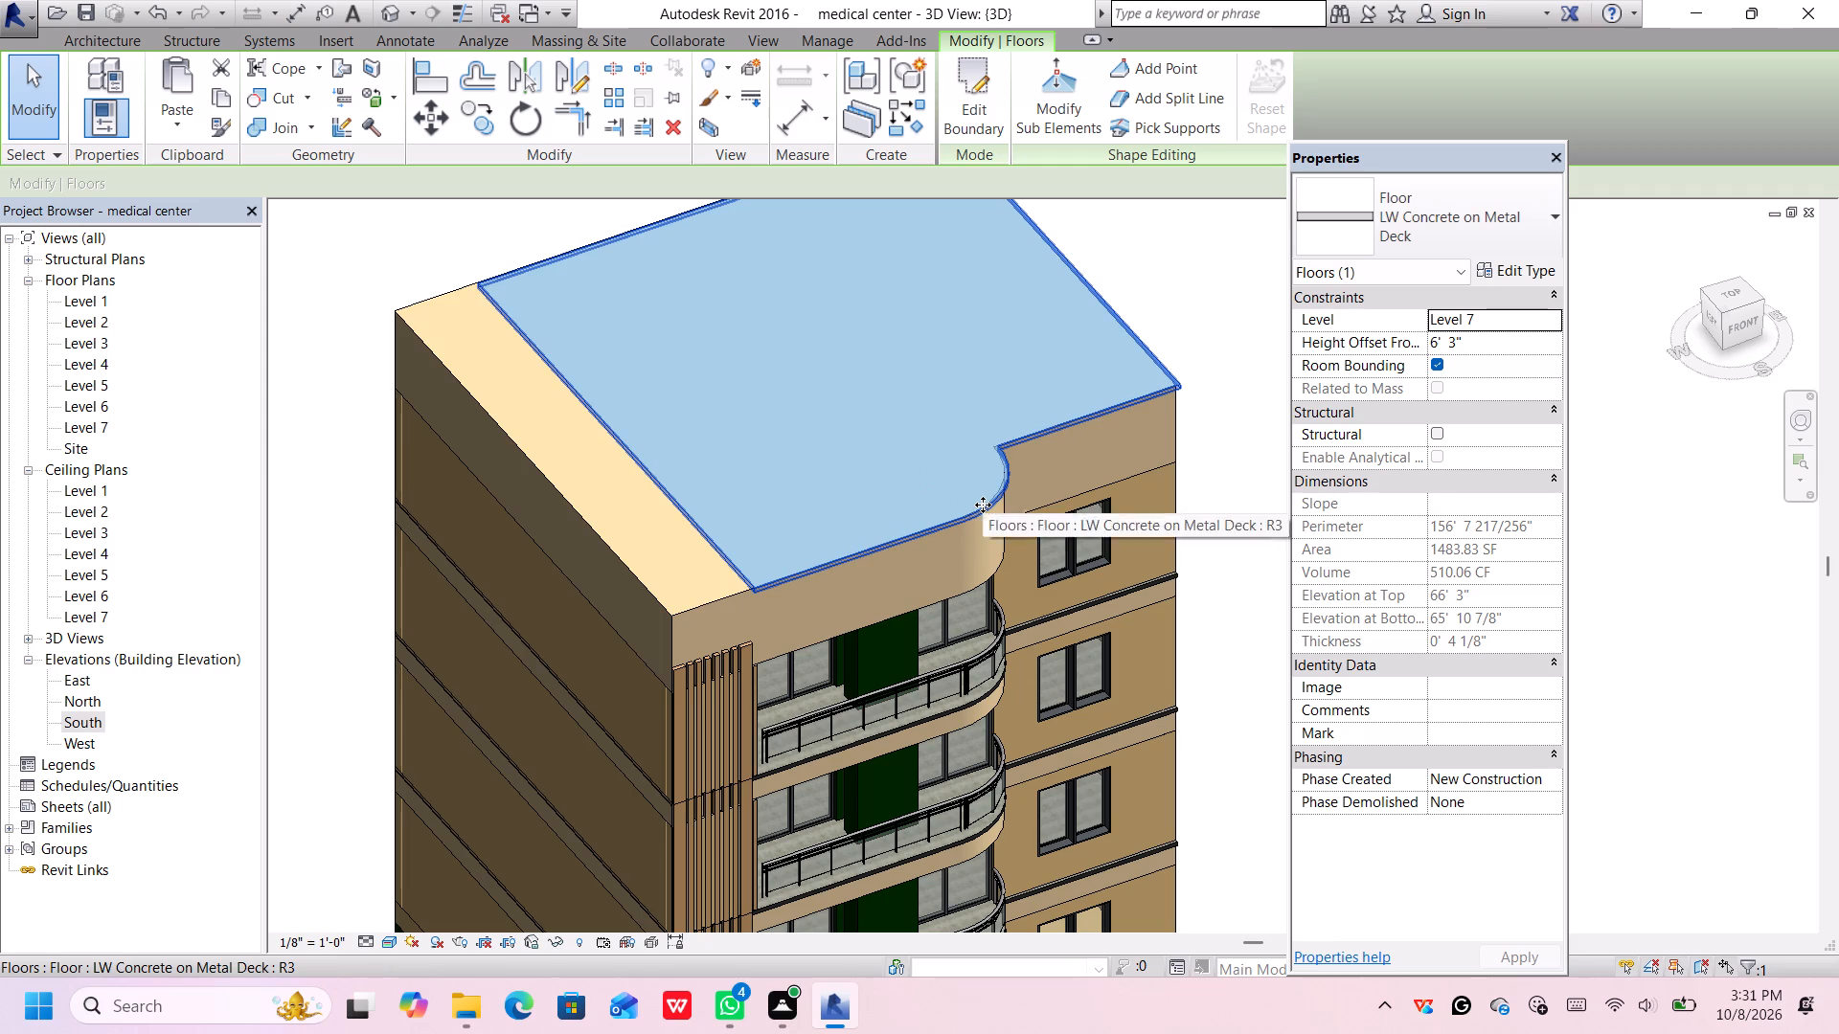
key("Up")
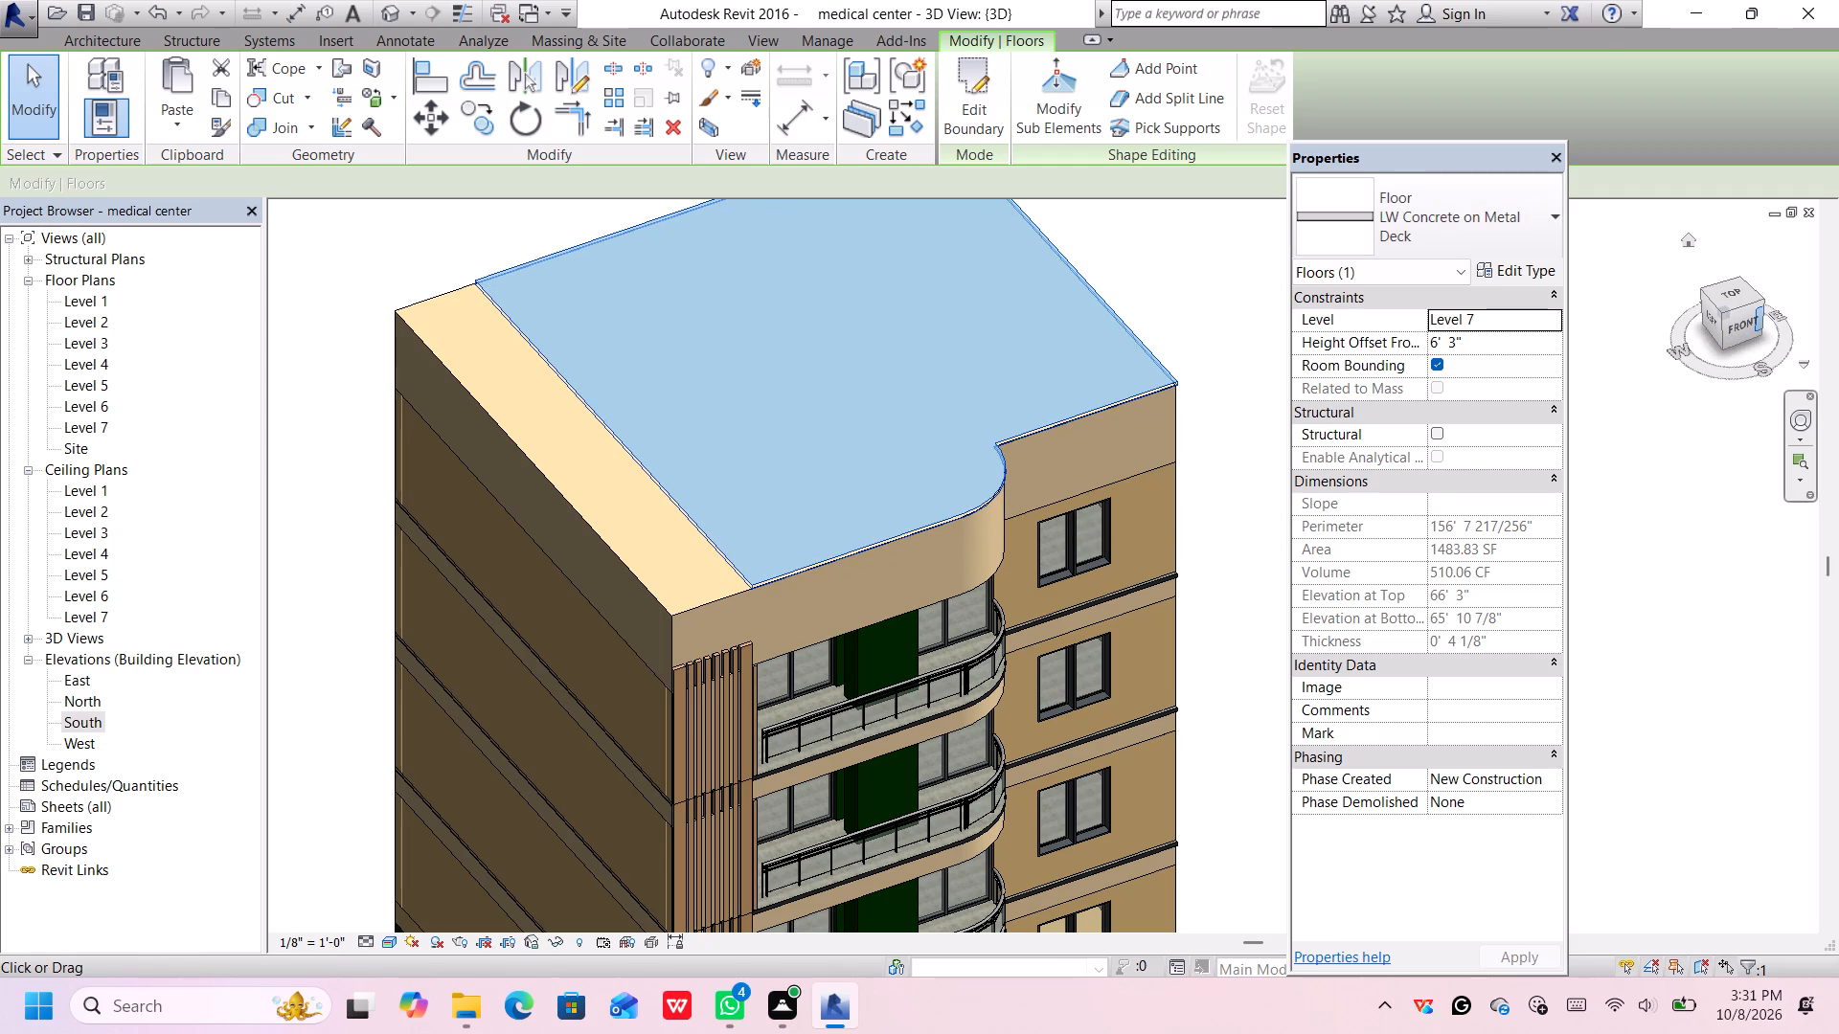
left_click(1740, 326)
middle_click_drag(978, 617, 965, 614)
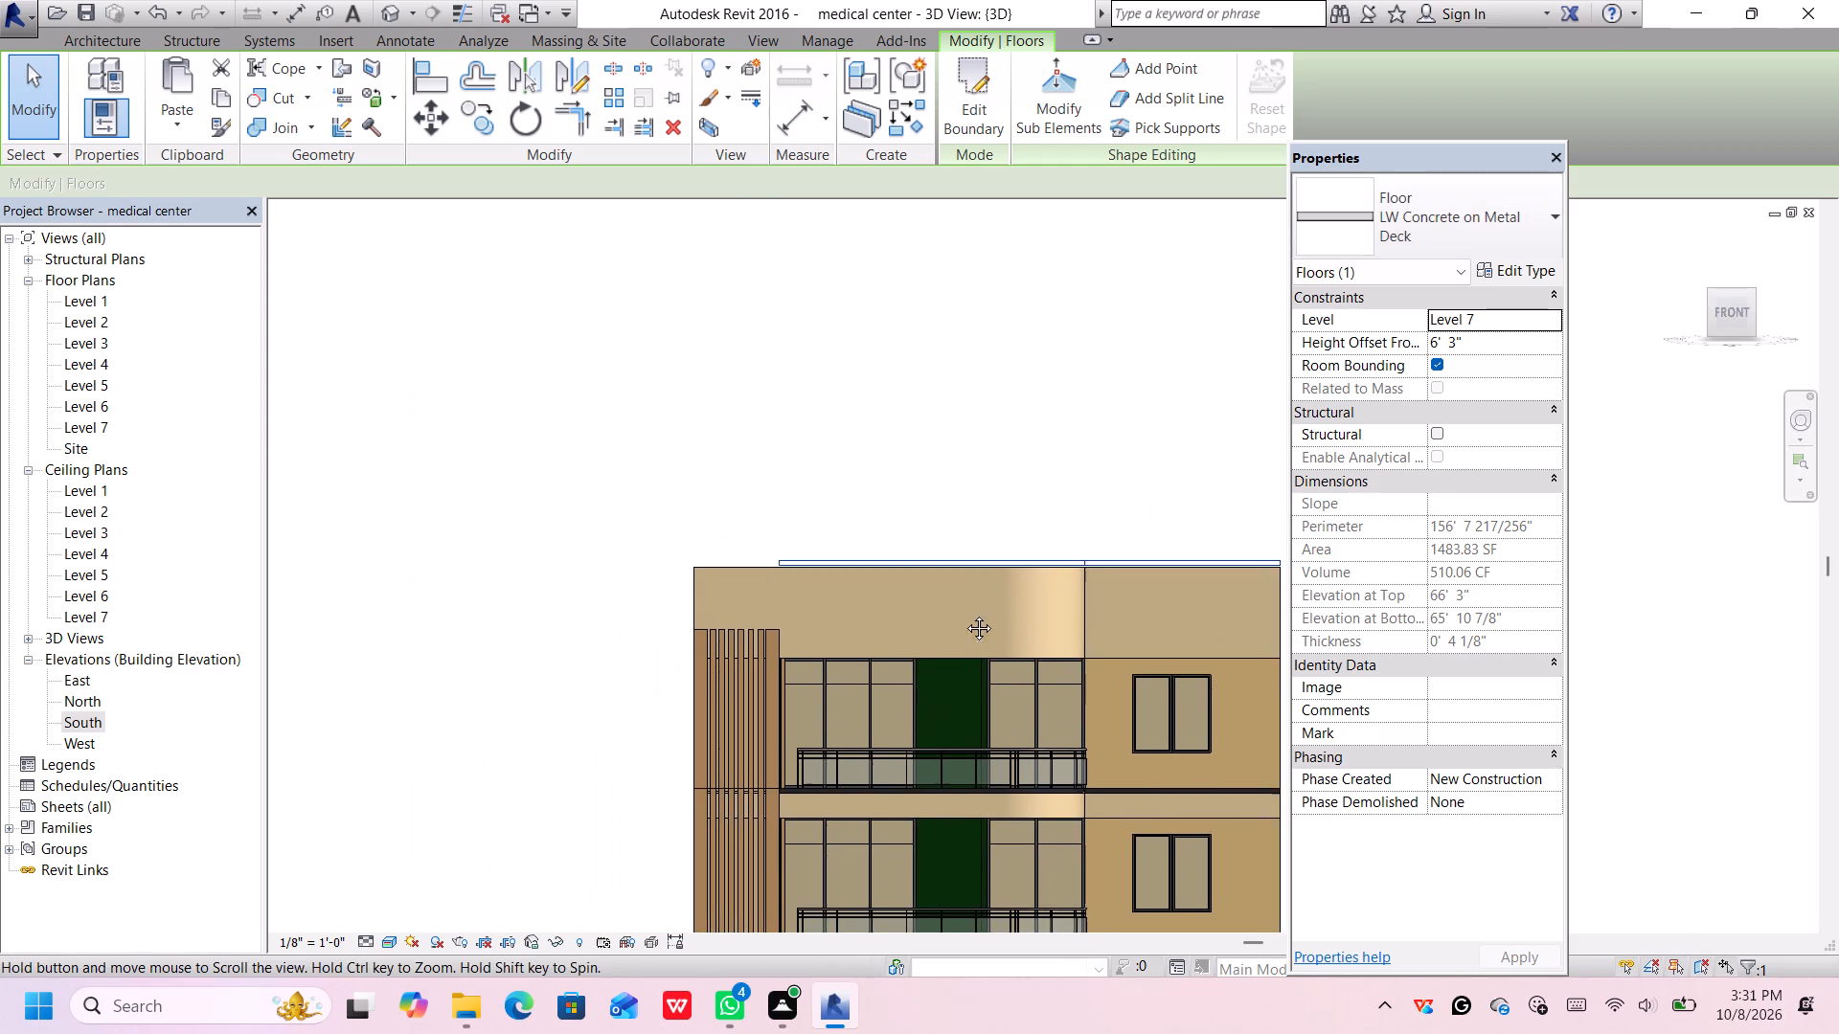
middle_click_drag(965, 614, 677, 558)
scroll(1023, 521, "up", 3)
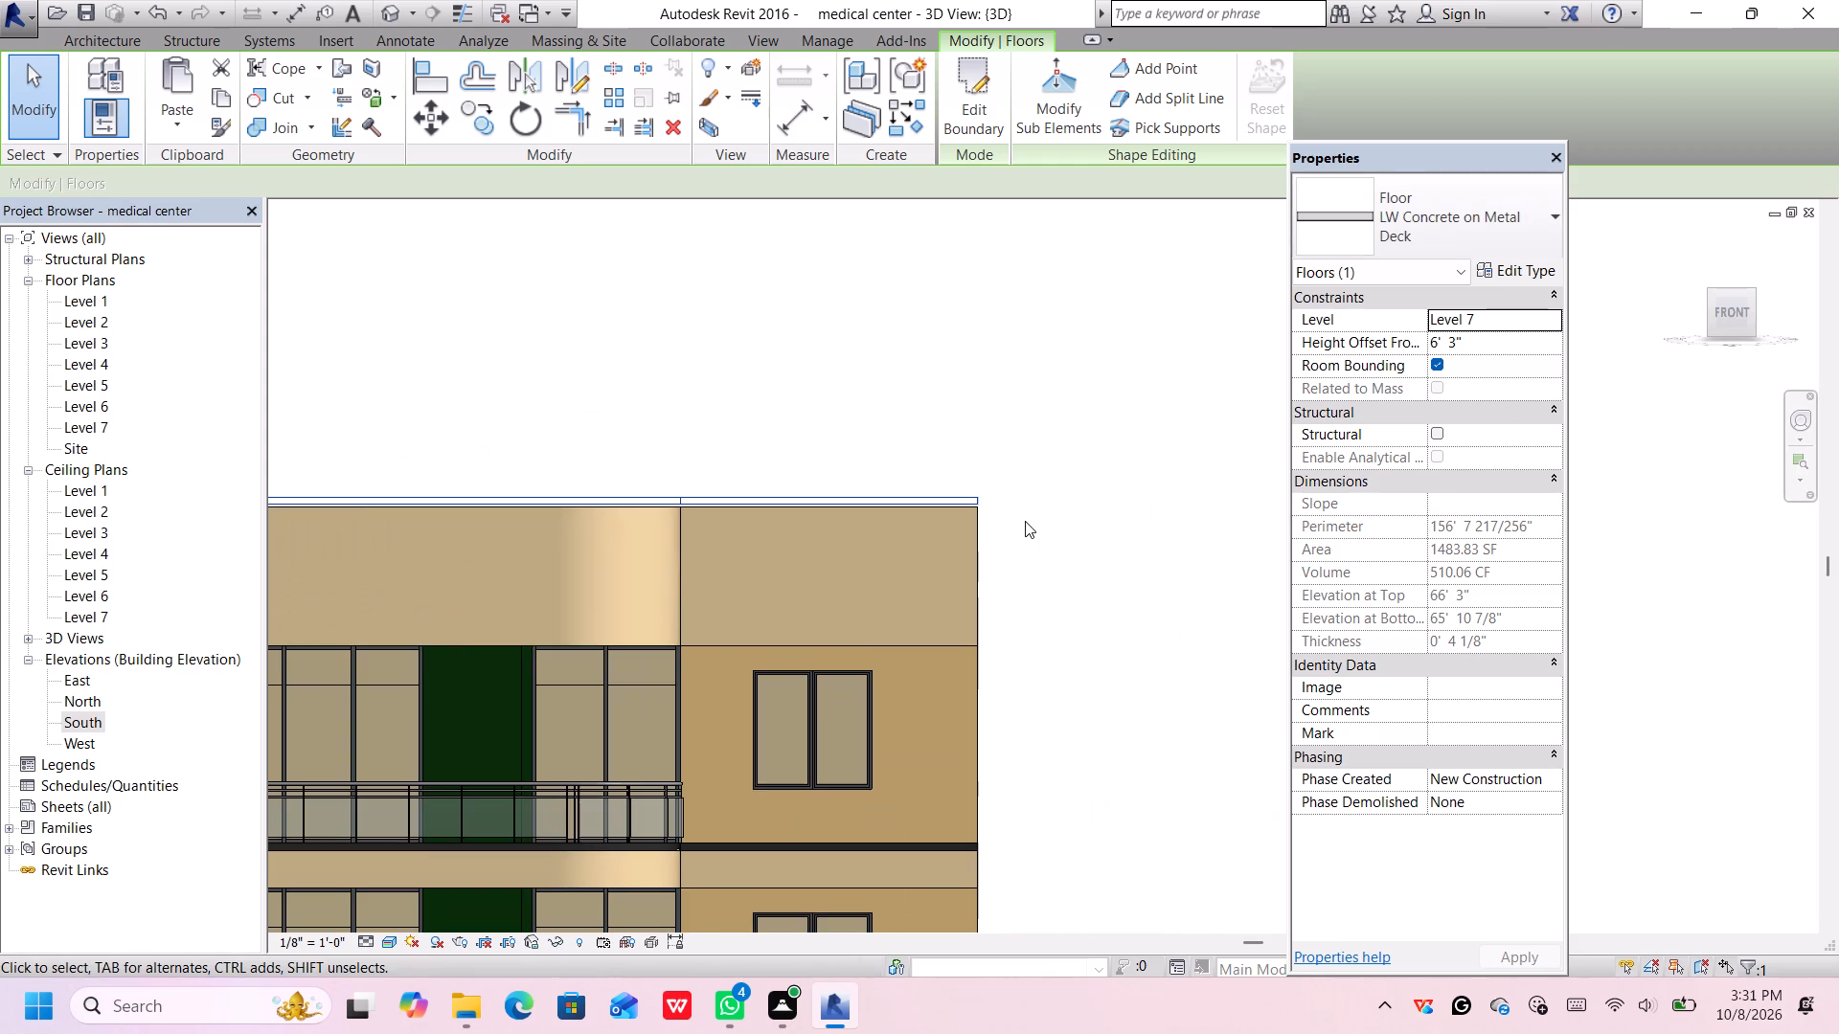
key("Down")
key("Up")
key("Down")
Nudge the metal deck floor horizontally toward the building's front until it slightly overhangs the wall design 4 slab's balcony-side edge.
middle_click_drag(1023, 515, 1071, 502)
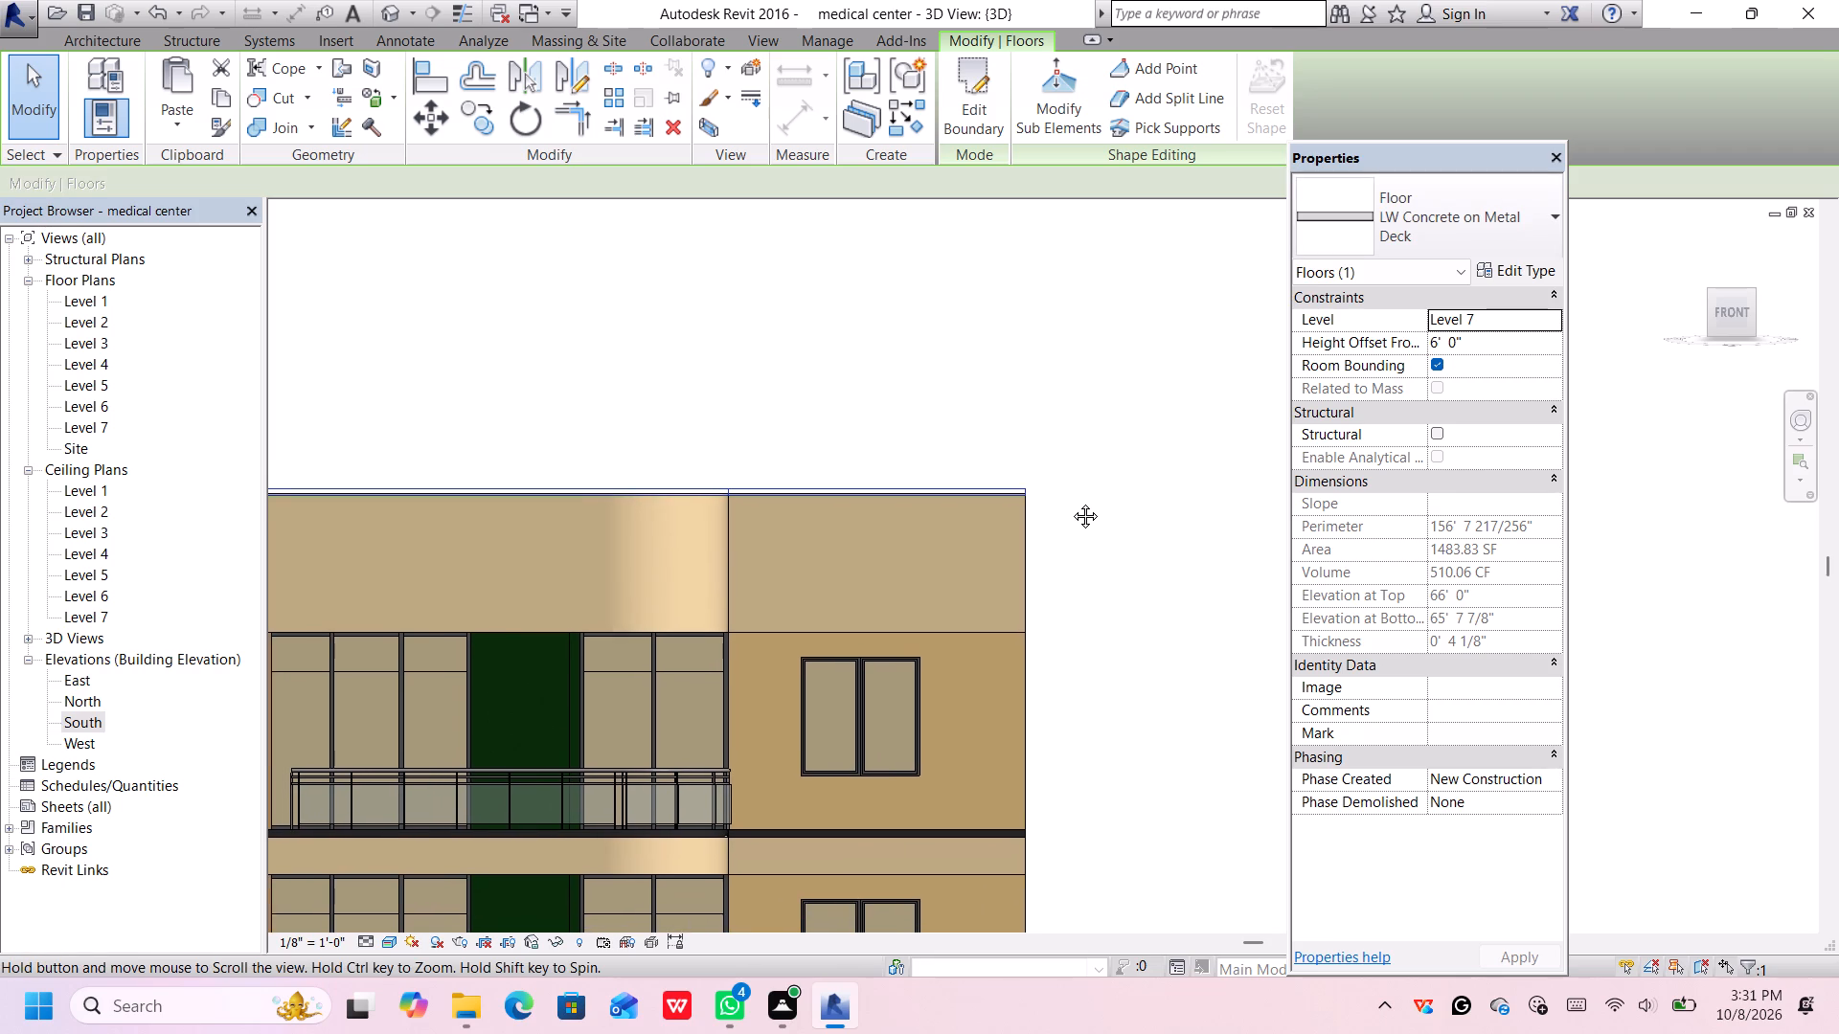
middle_click_drag(1071, 502, 1080, 498)
middle_click_drag(1085, 494, 1209, 663, "shift")
middle_click_drag(343, 724, 348, 725)
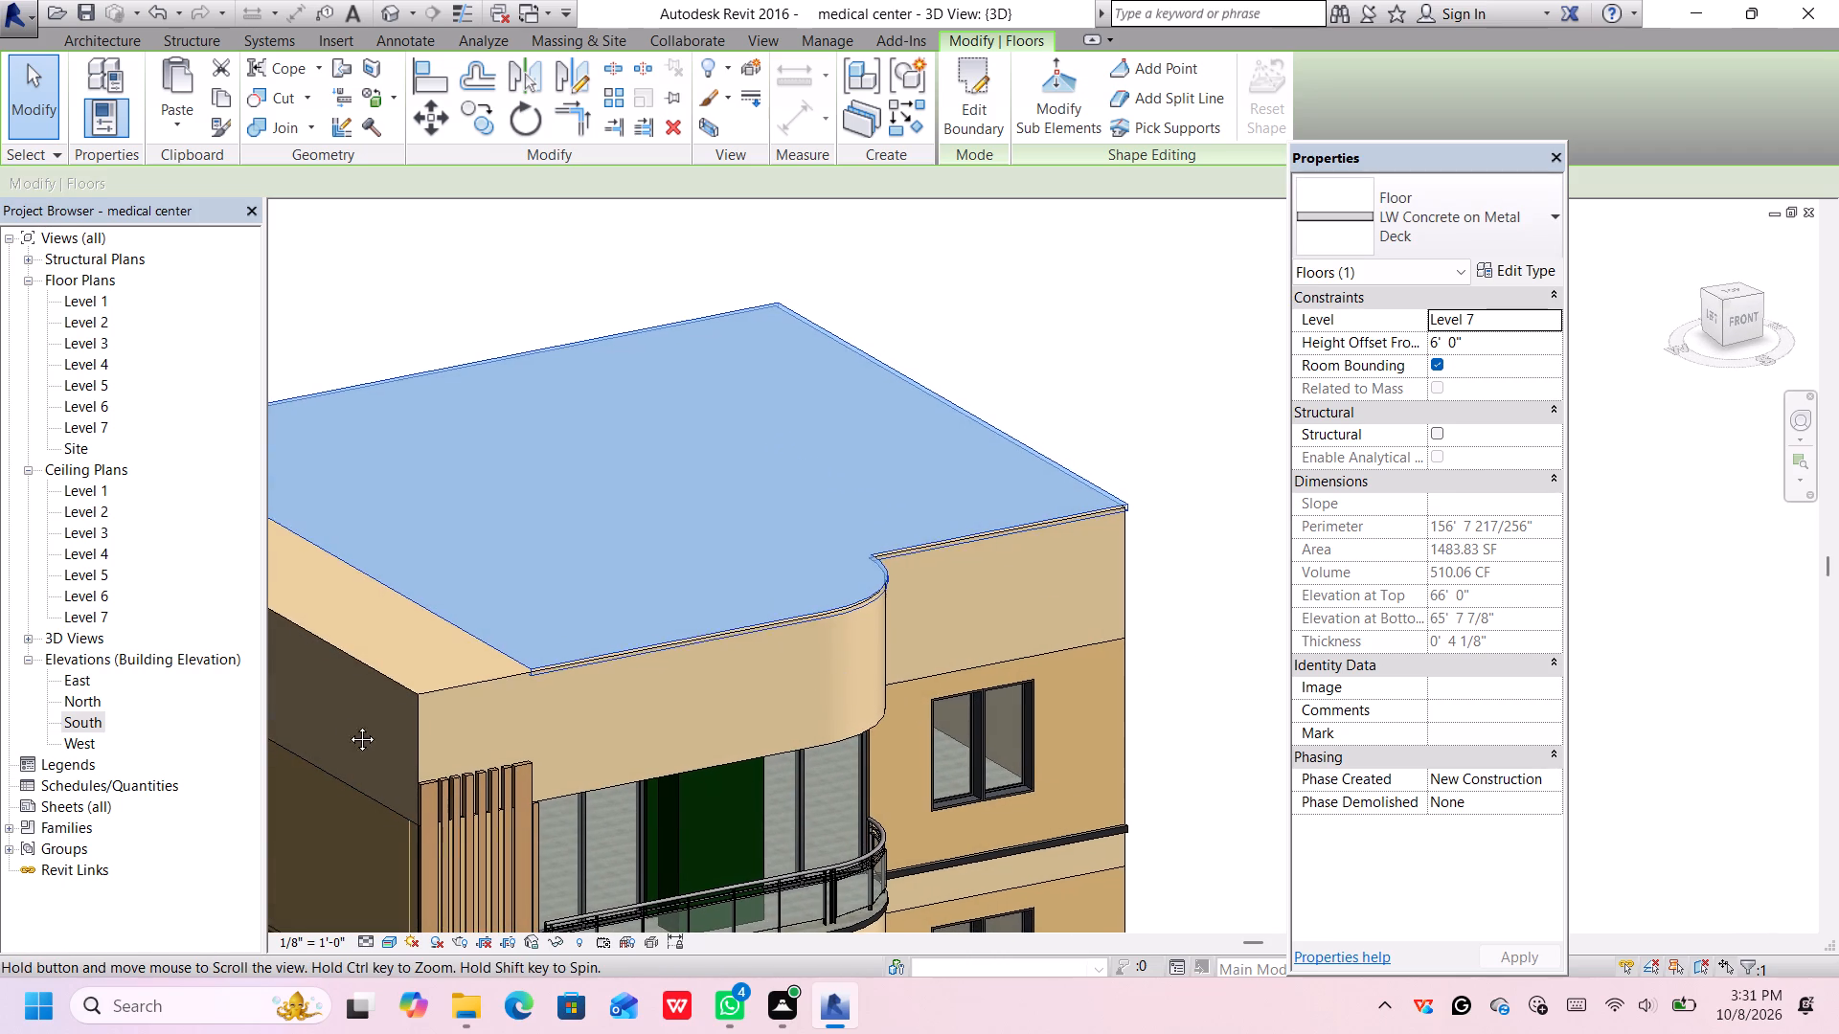
middle_click_drag(348, 725, 483, 635)
middle_click_drag(369, 750, 665, 583)
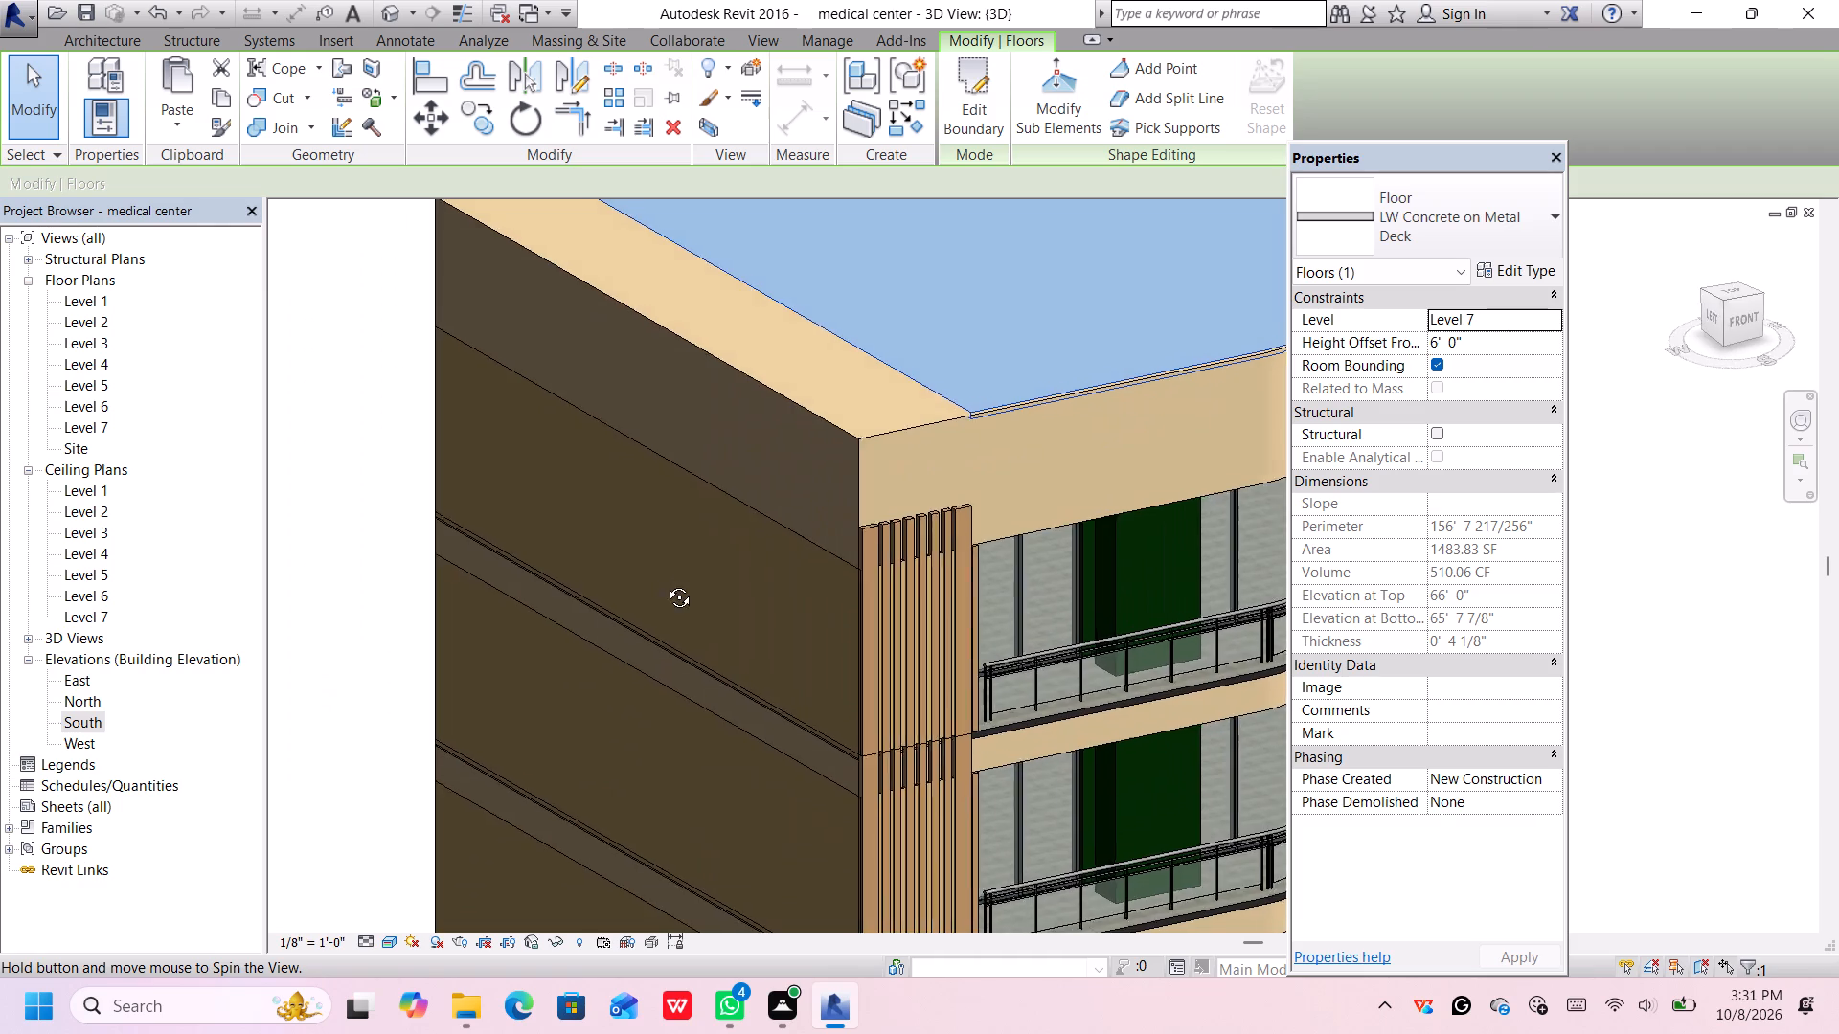
middle_click_drag(665, 583, 753, 751)
middle_click_drag(920, 623, 784, 609)
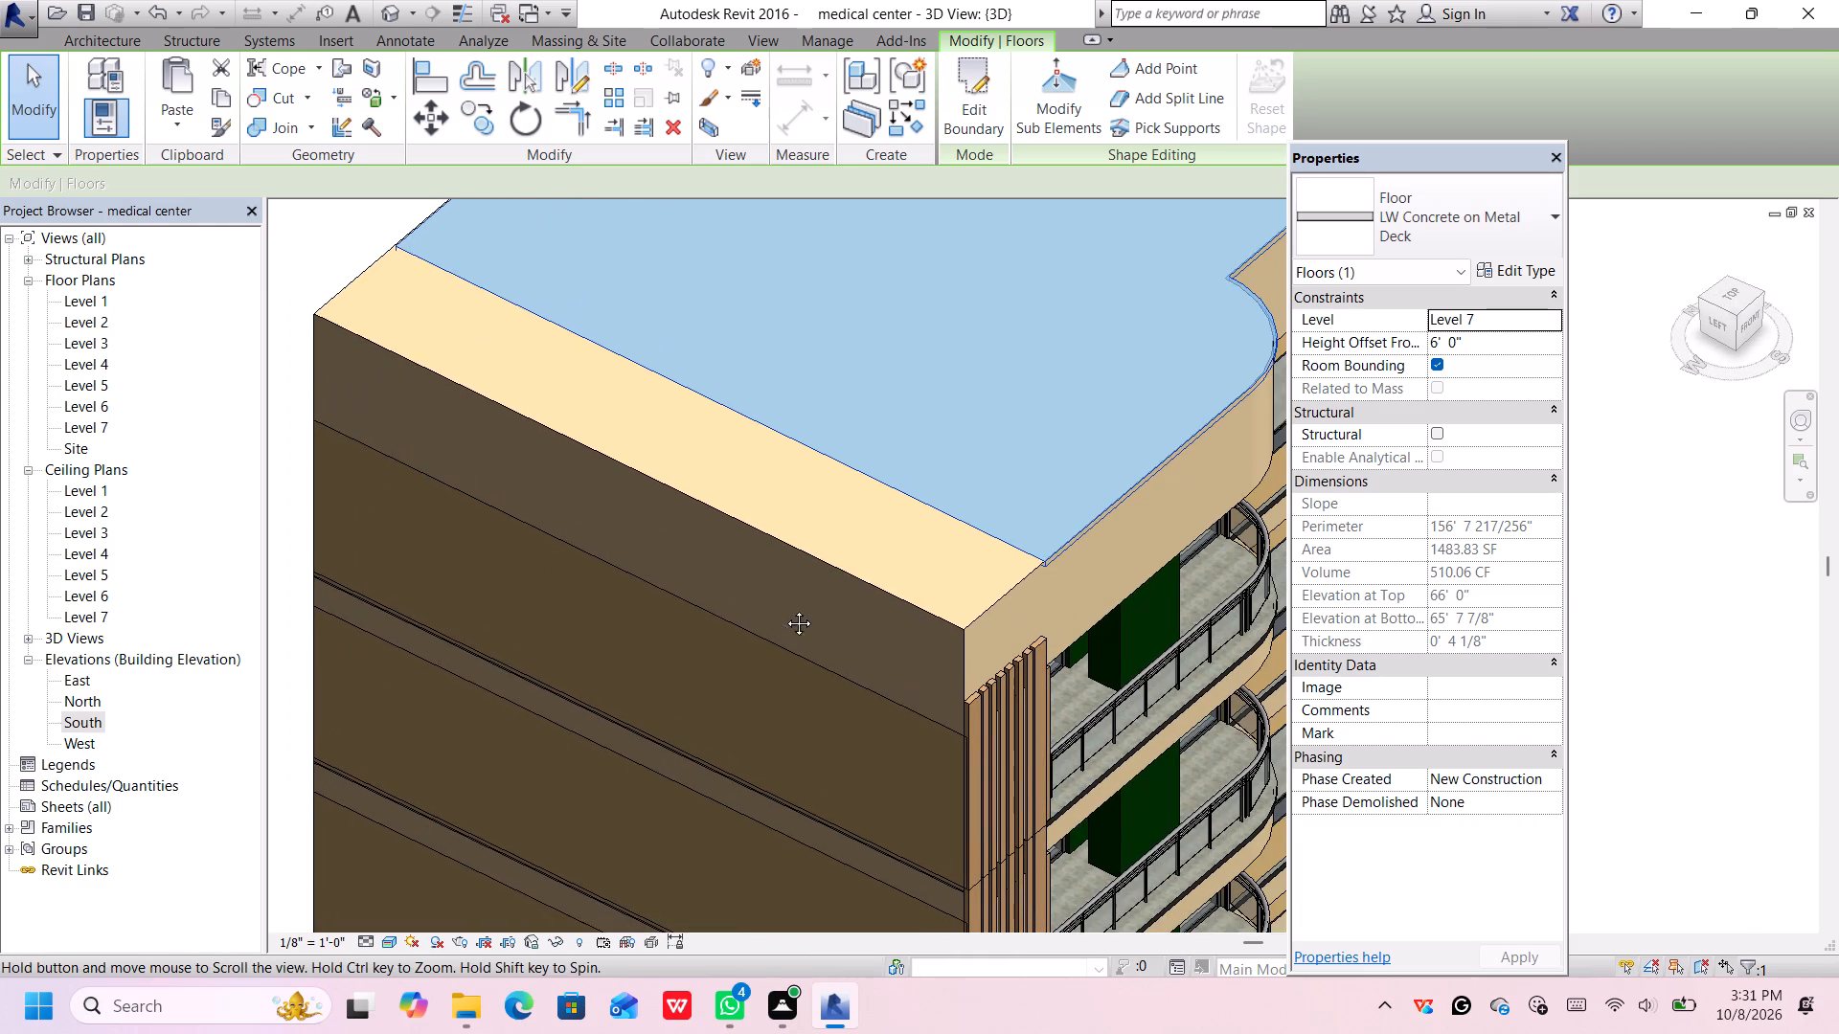
middle_click_drag(784, 609, 777, 611)
key("Down")
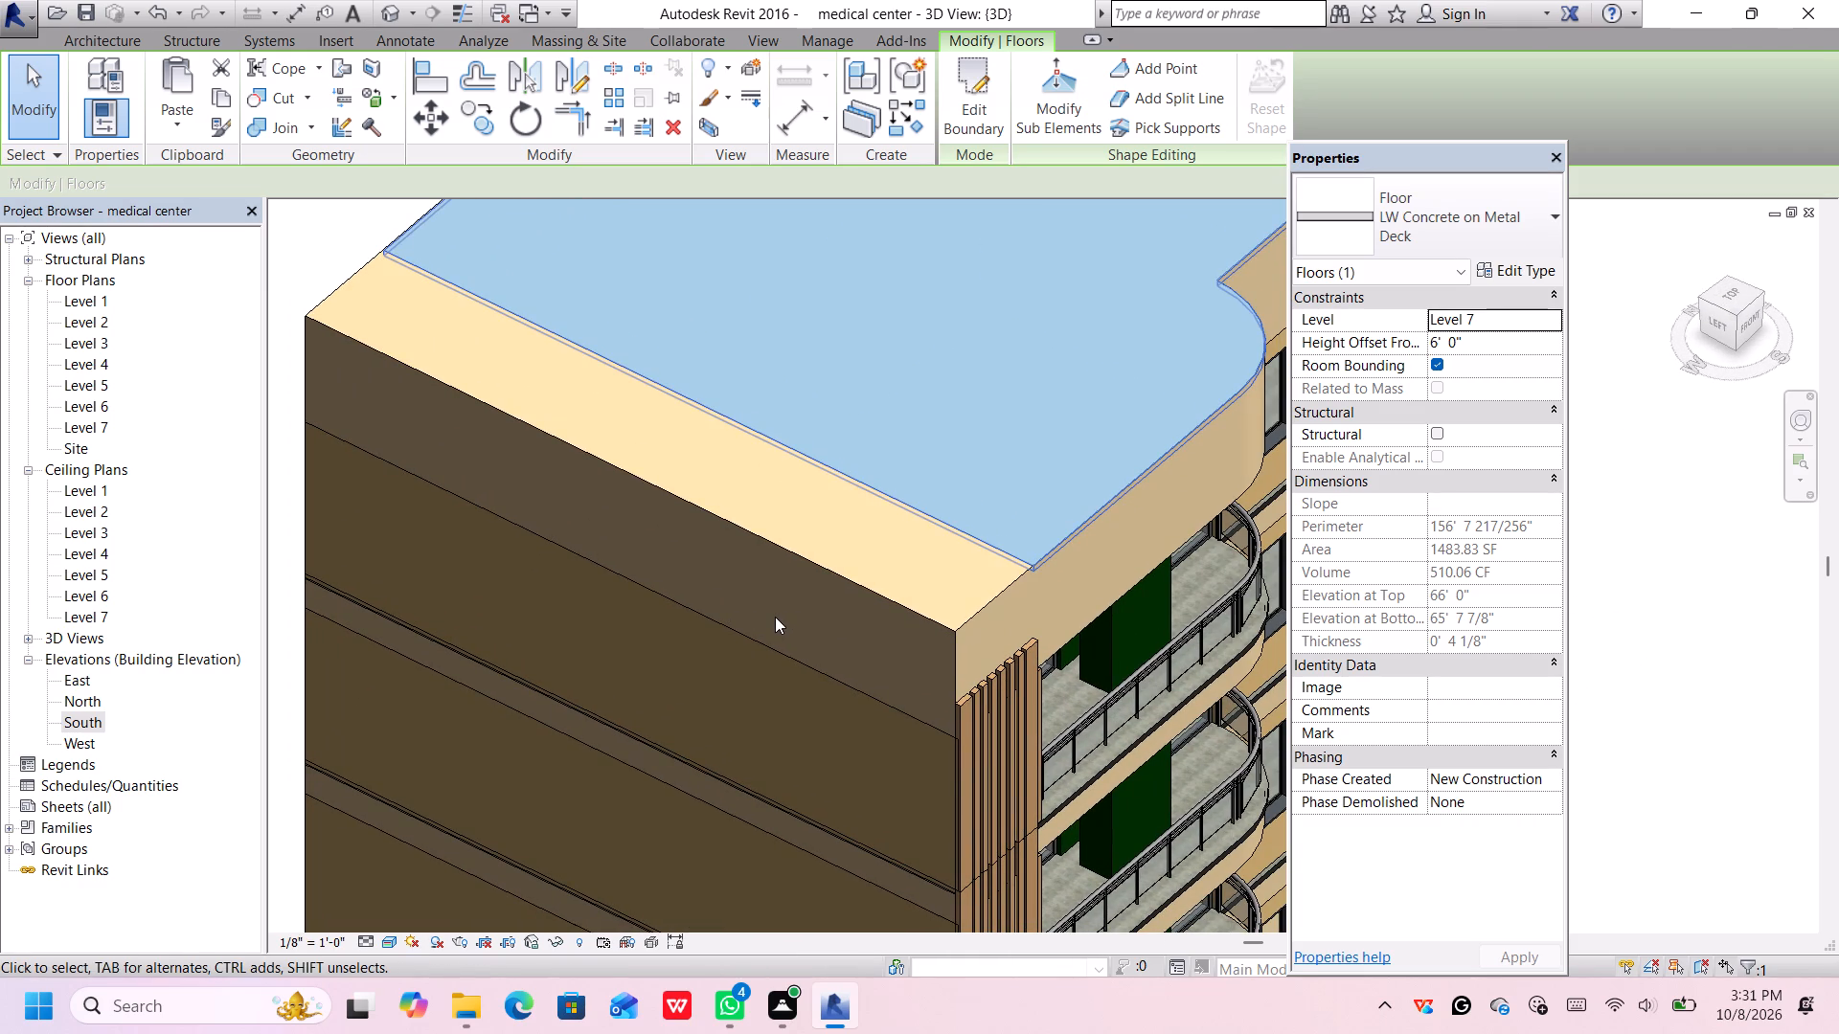
key("Down")
key("Right")
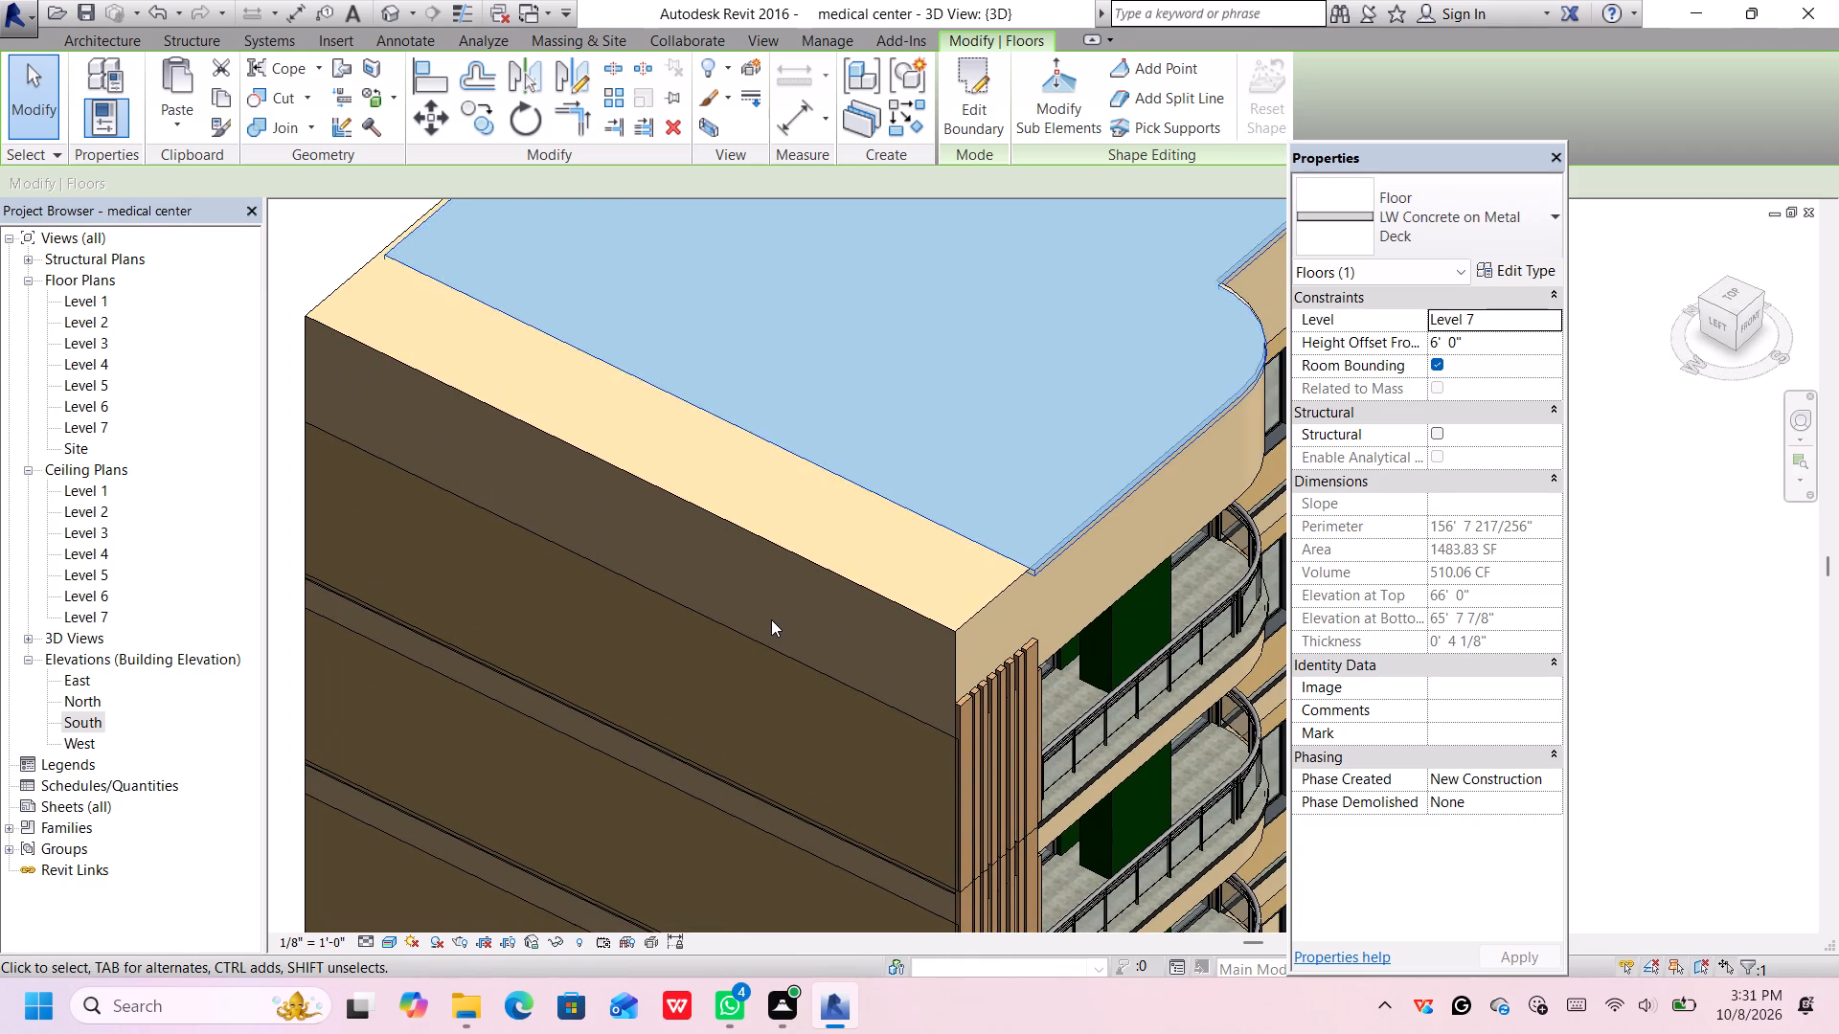
key("Right")
key("Right")
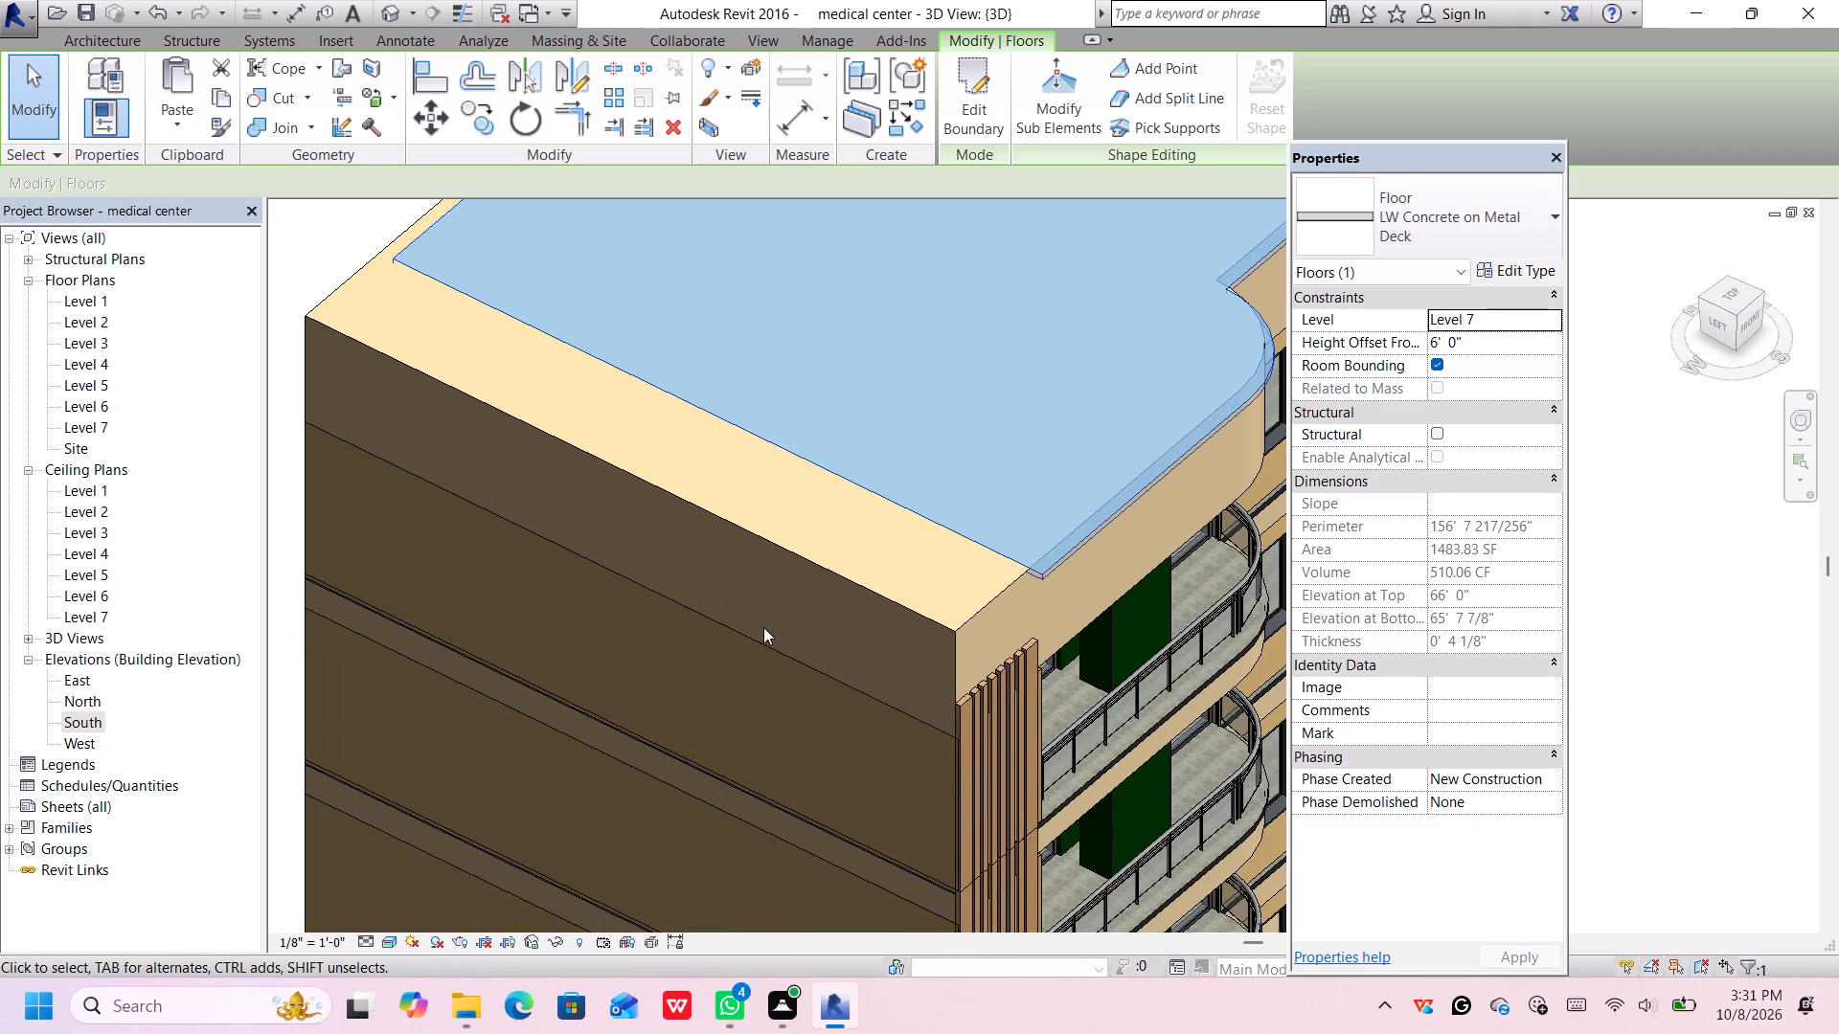
key("Up")
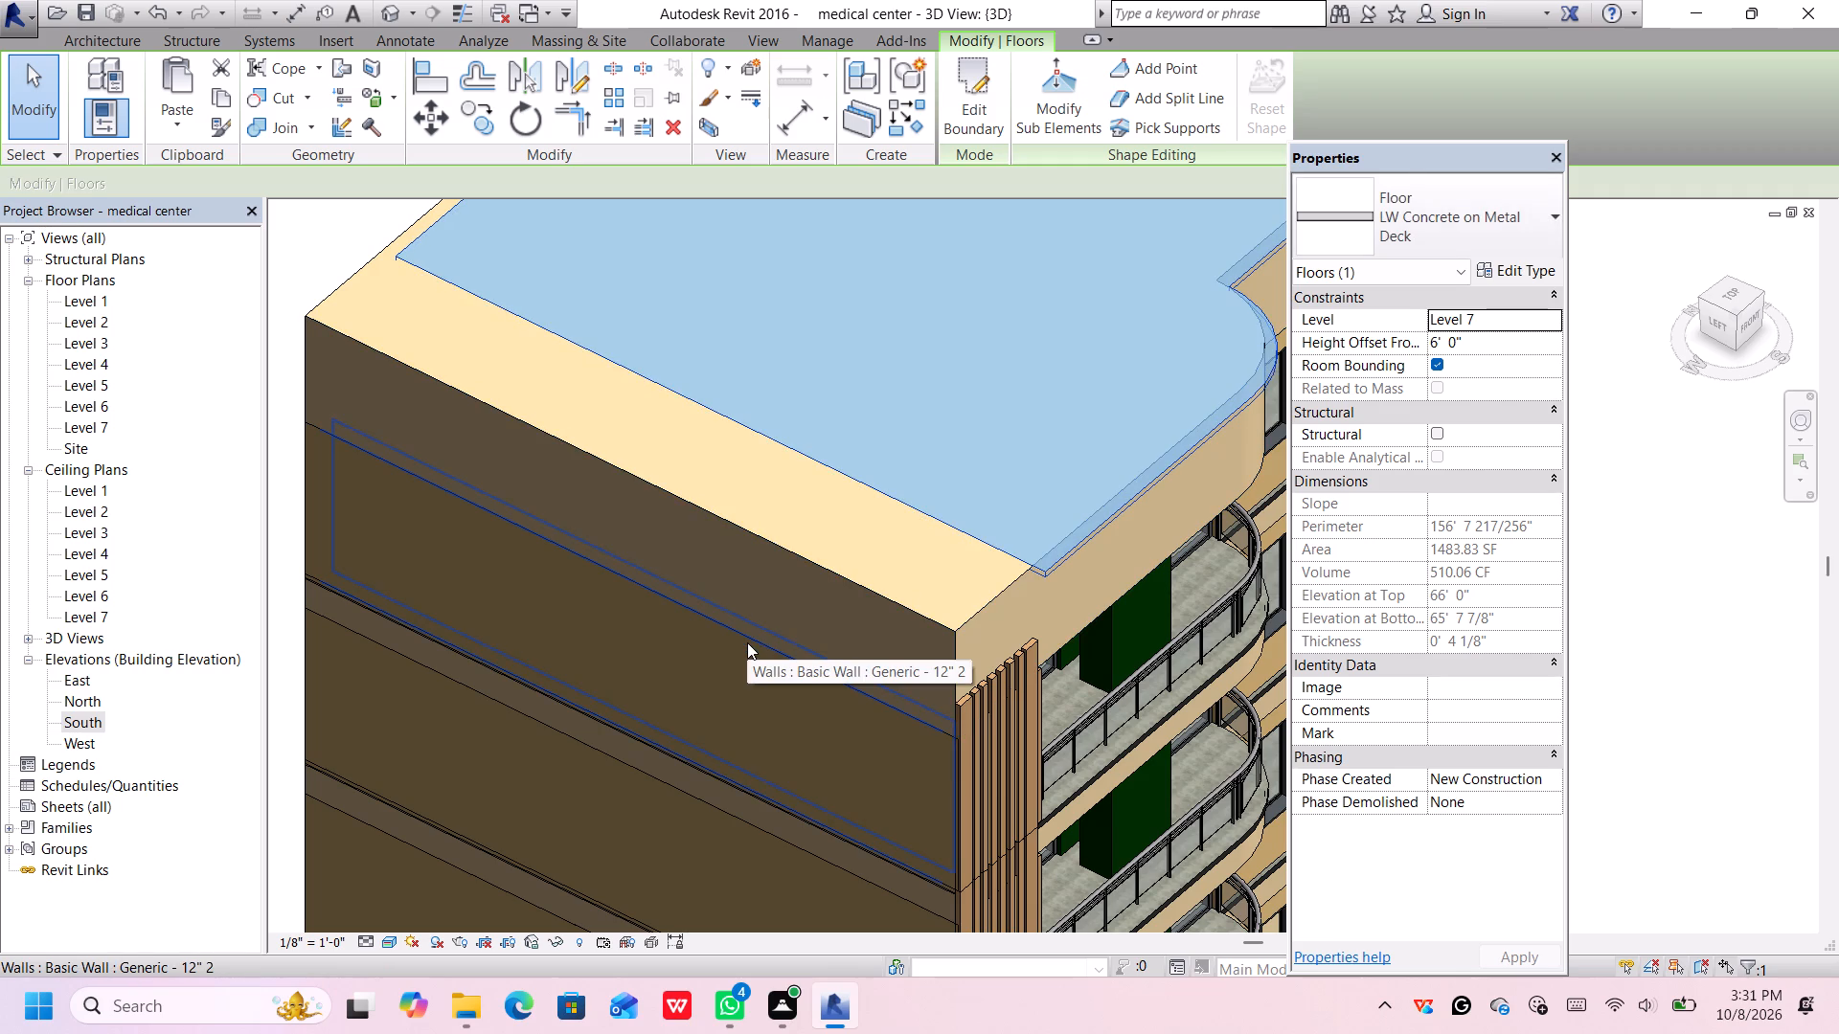
key("Left")
key("Right")
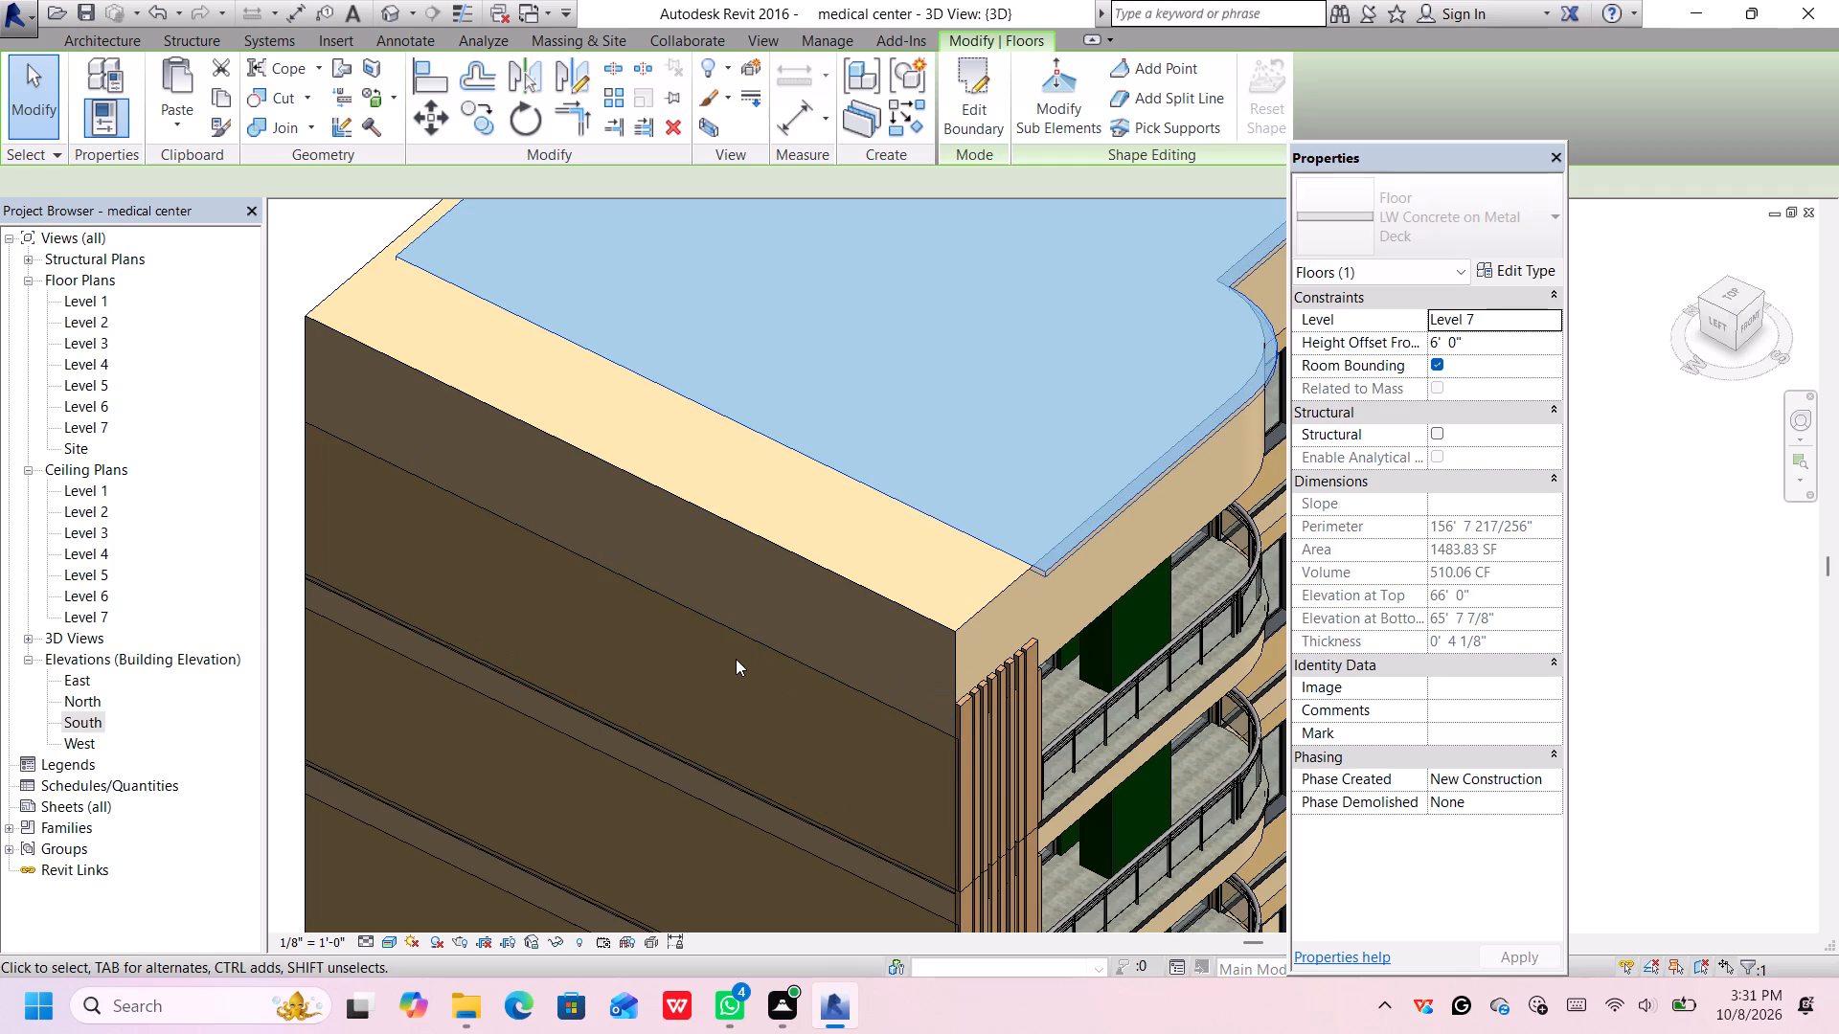
key("Down")
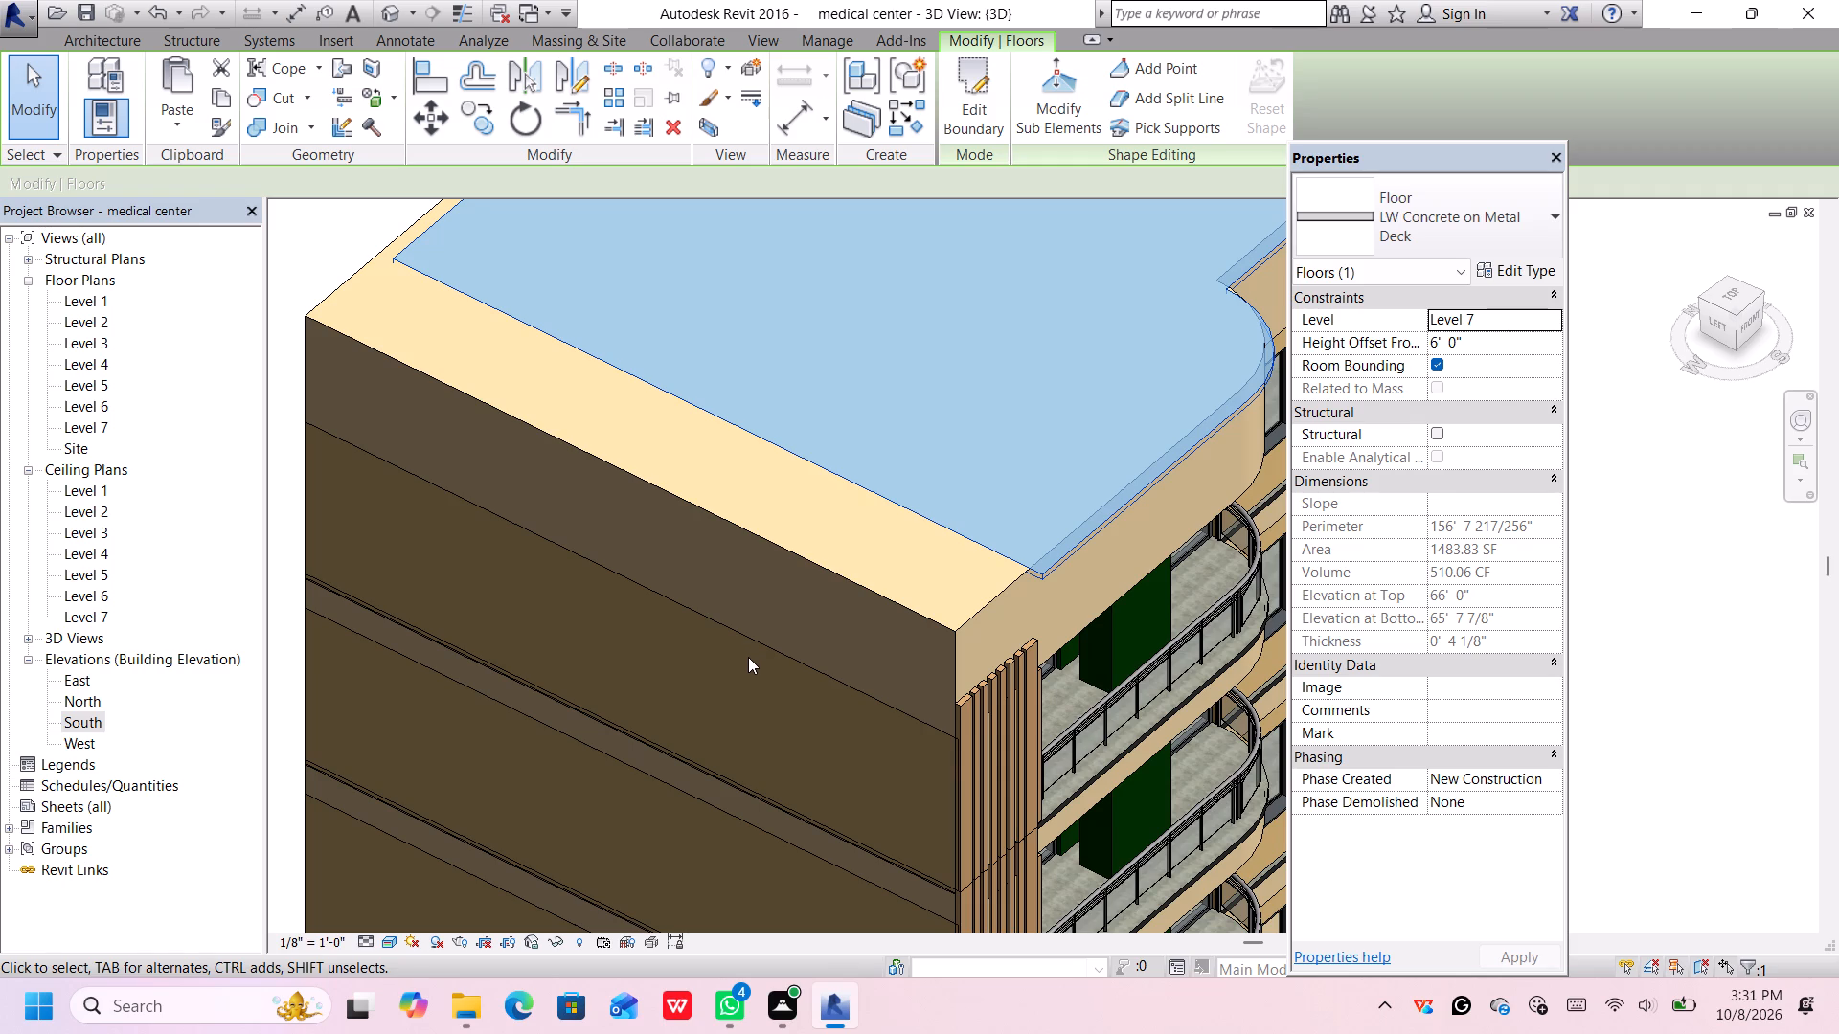
Nudge the metal deck floor away from the exposed slab strip so it projects past the slab's far end and curved corner.
scroll(845, 634, "up", 2)
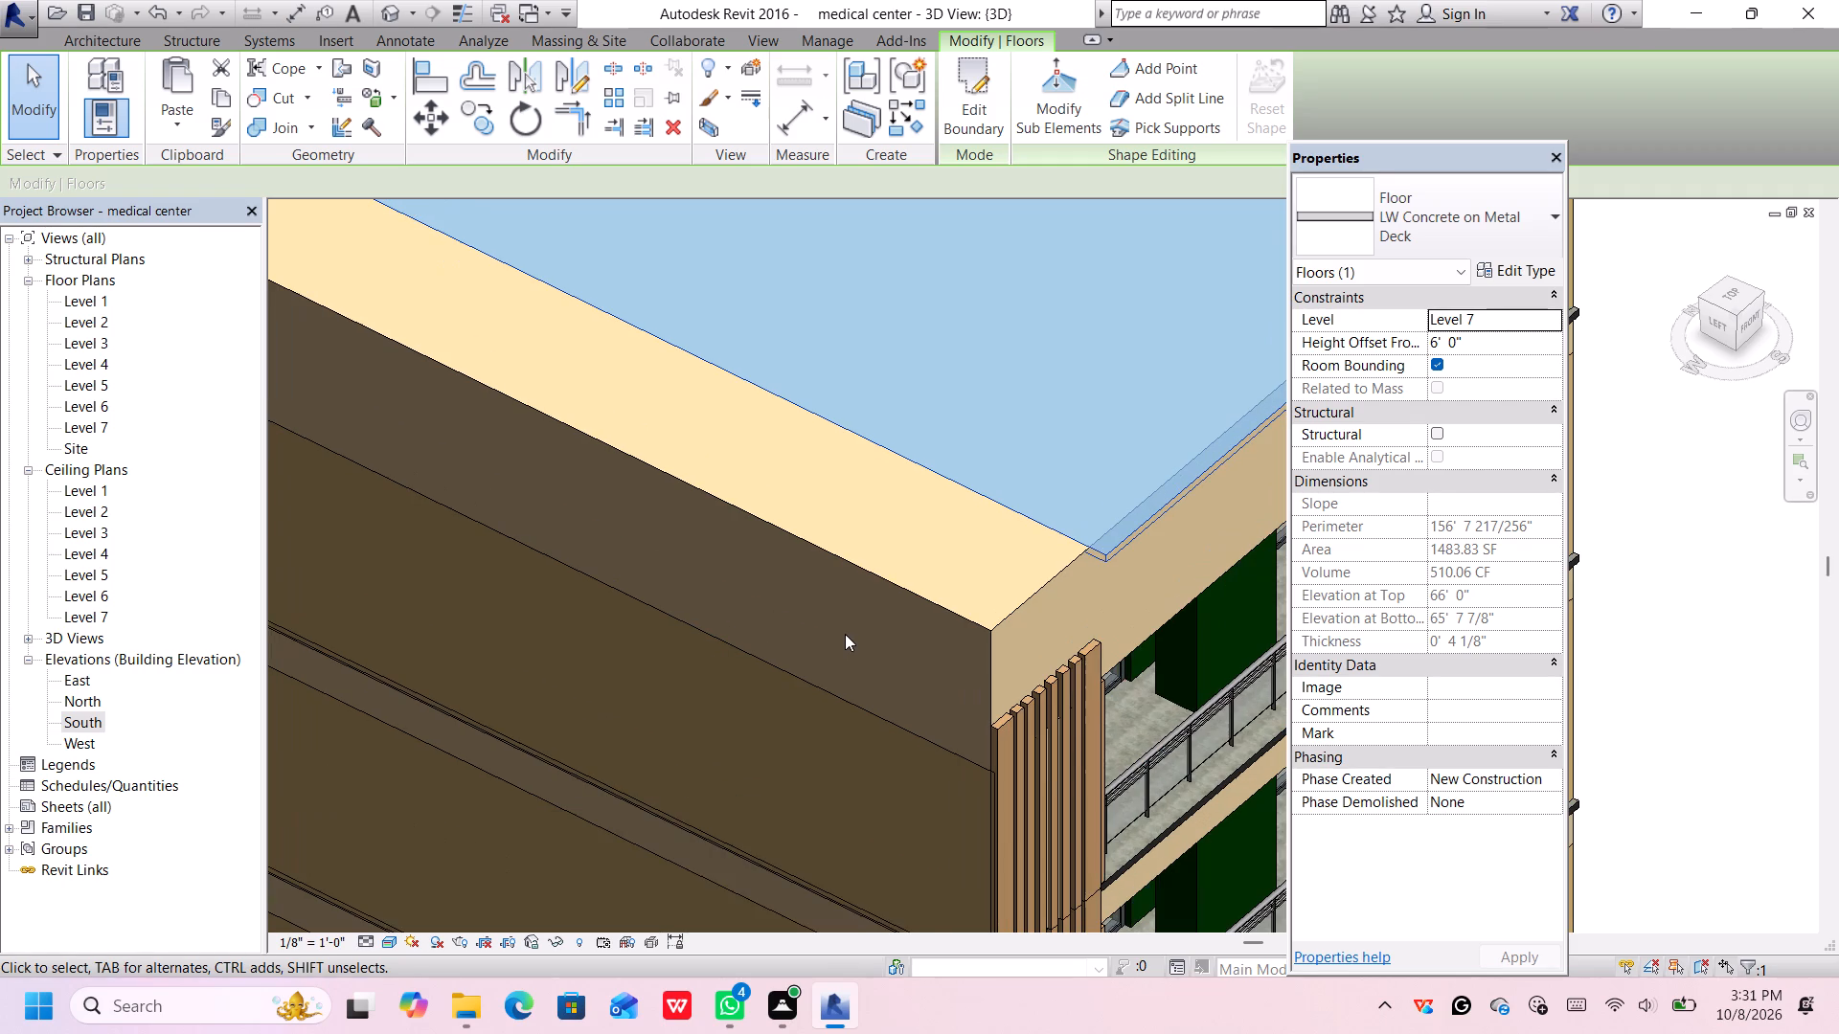
scroll(843, 633, "up", 1)
middle_click_drag(882, 570, 665, 568)
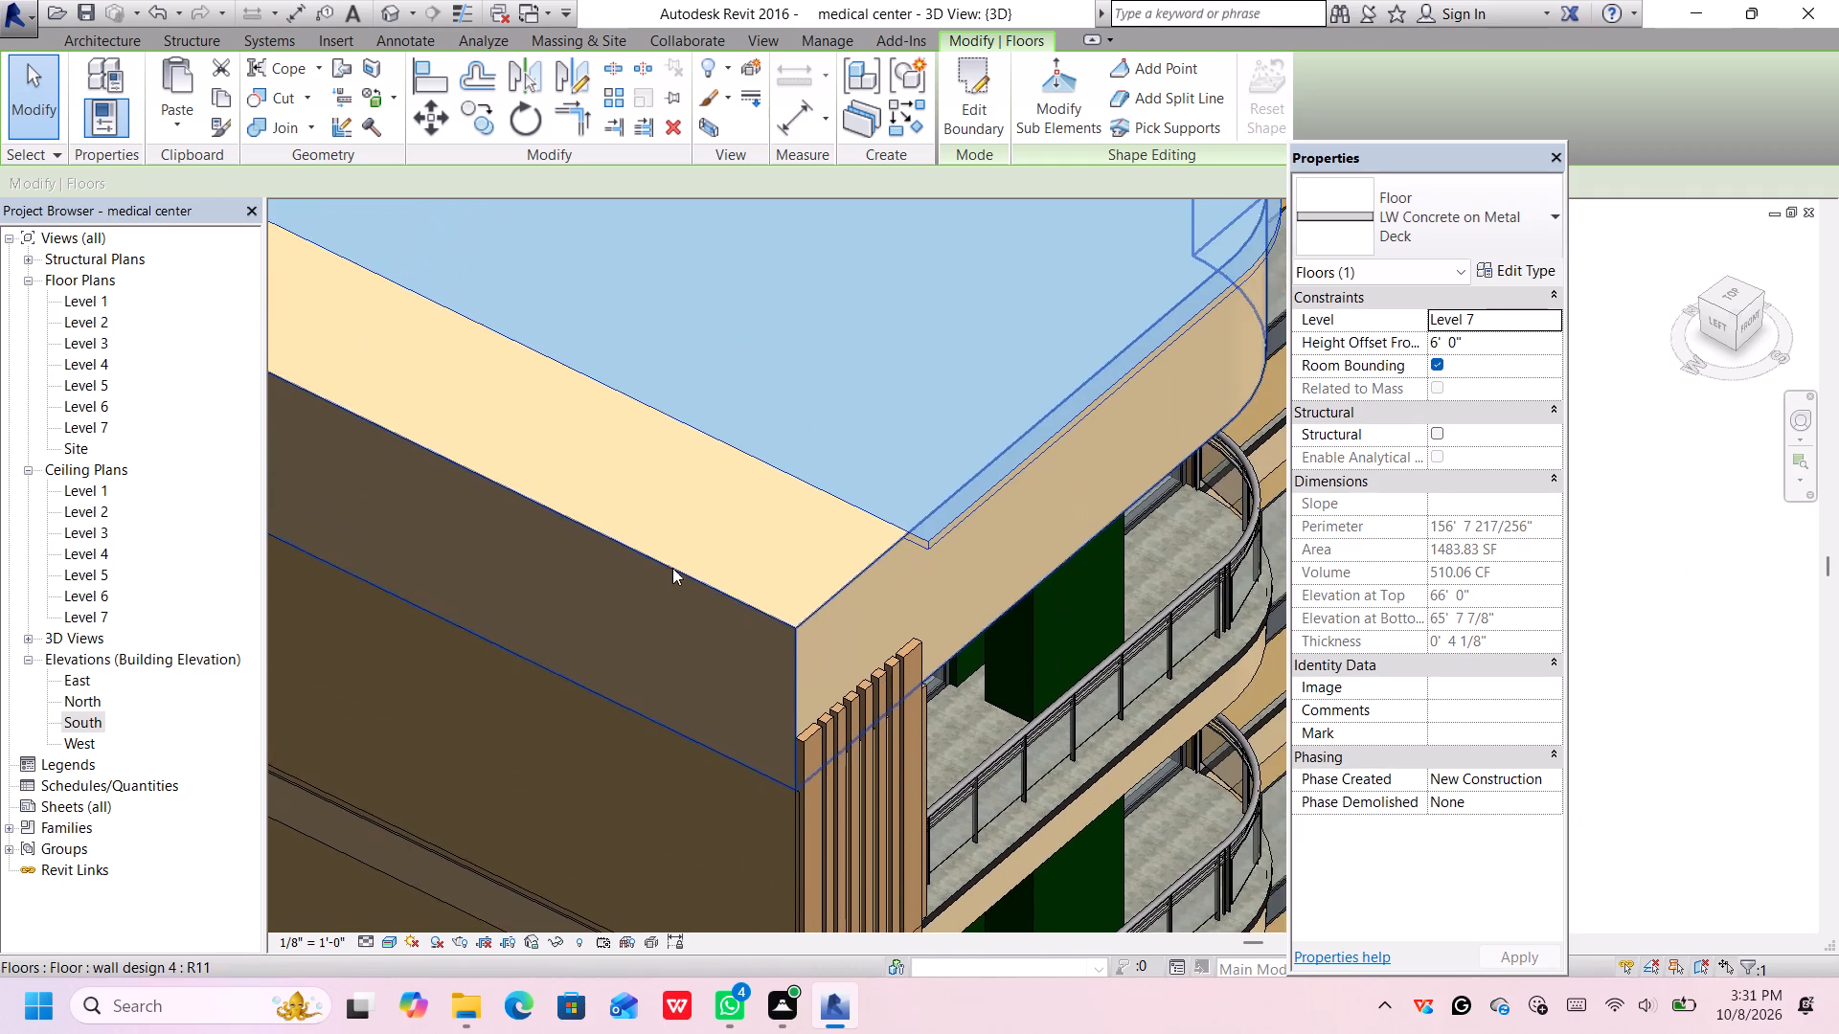
scroll(891, 507, "down", 2)
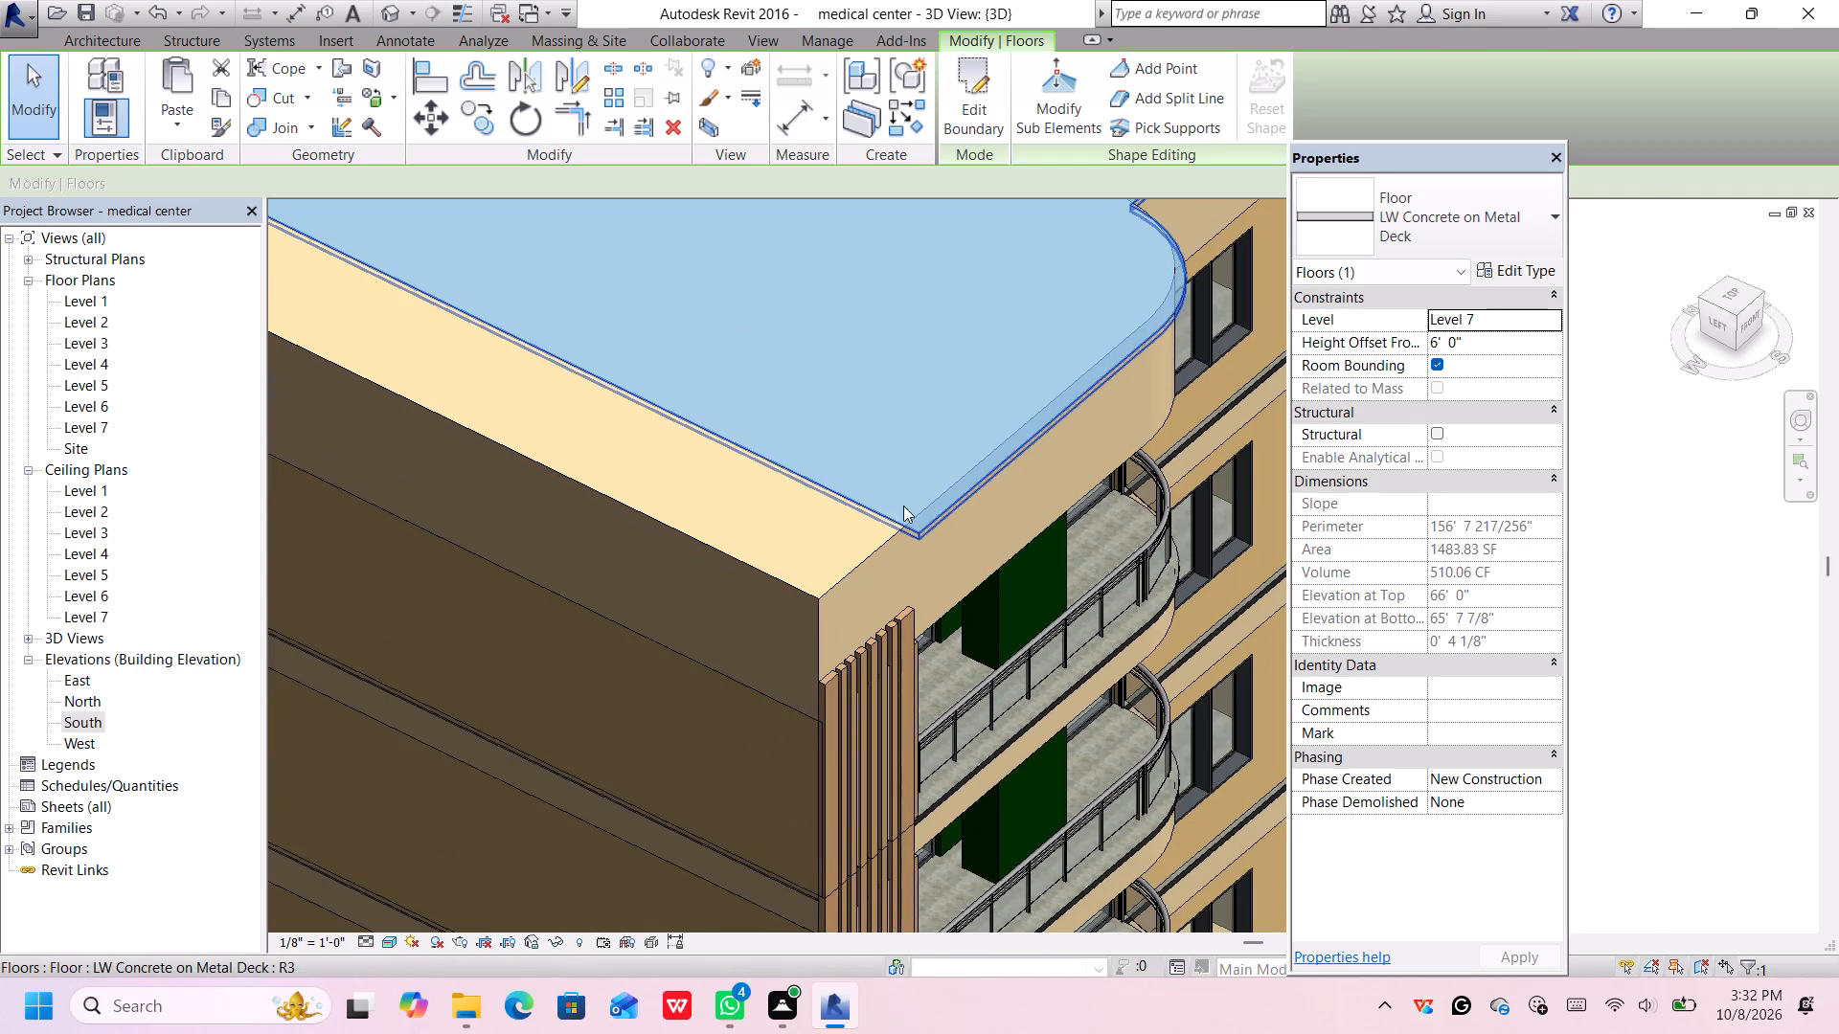
middle_click_drag(1003, 448, 918, 595)
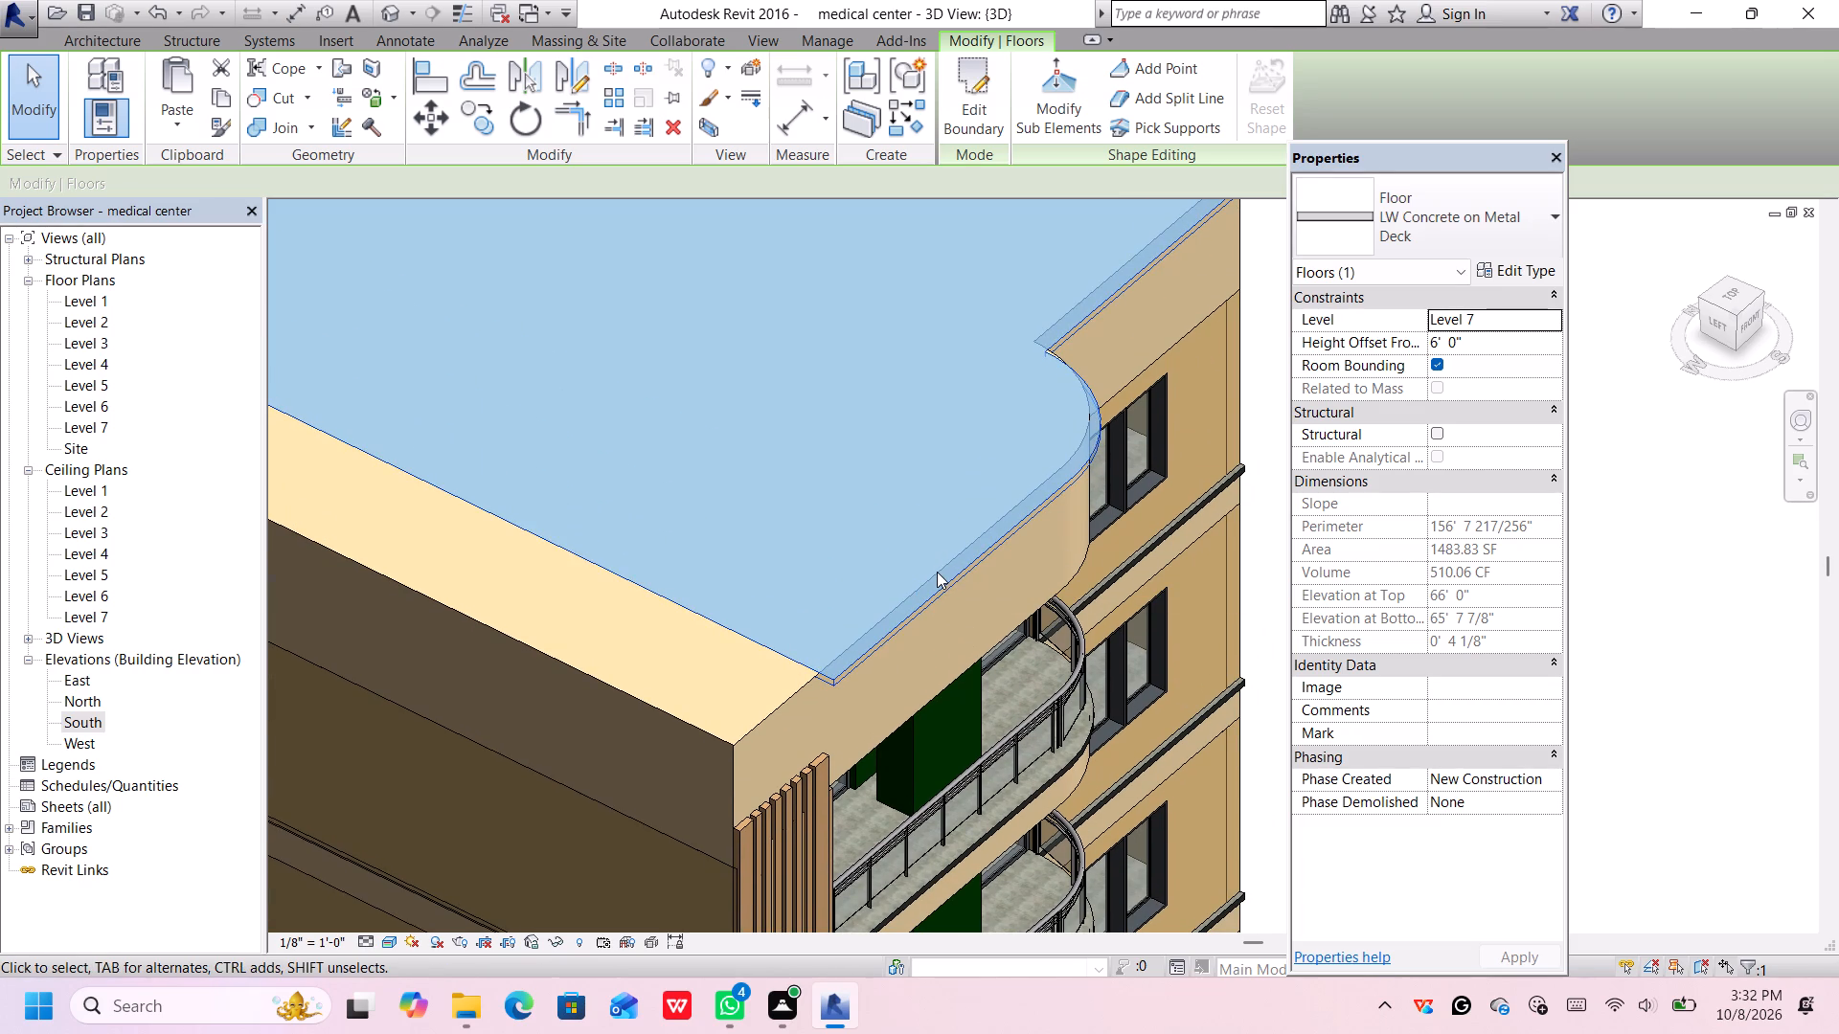
scroll(1134, 395, "down", 1)
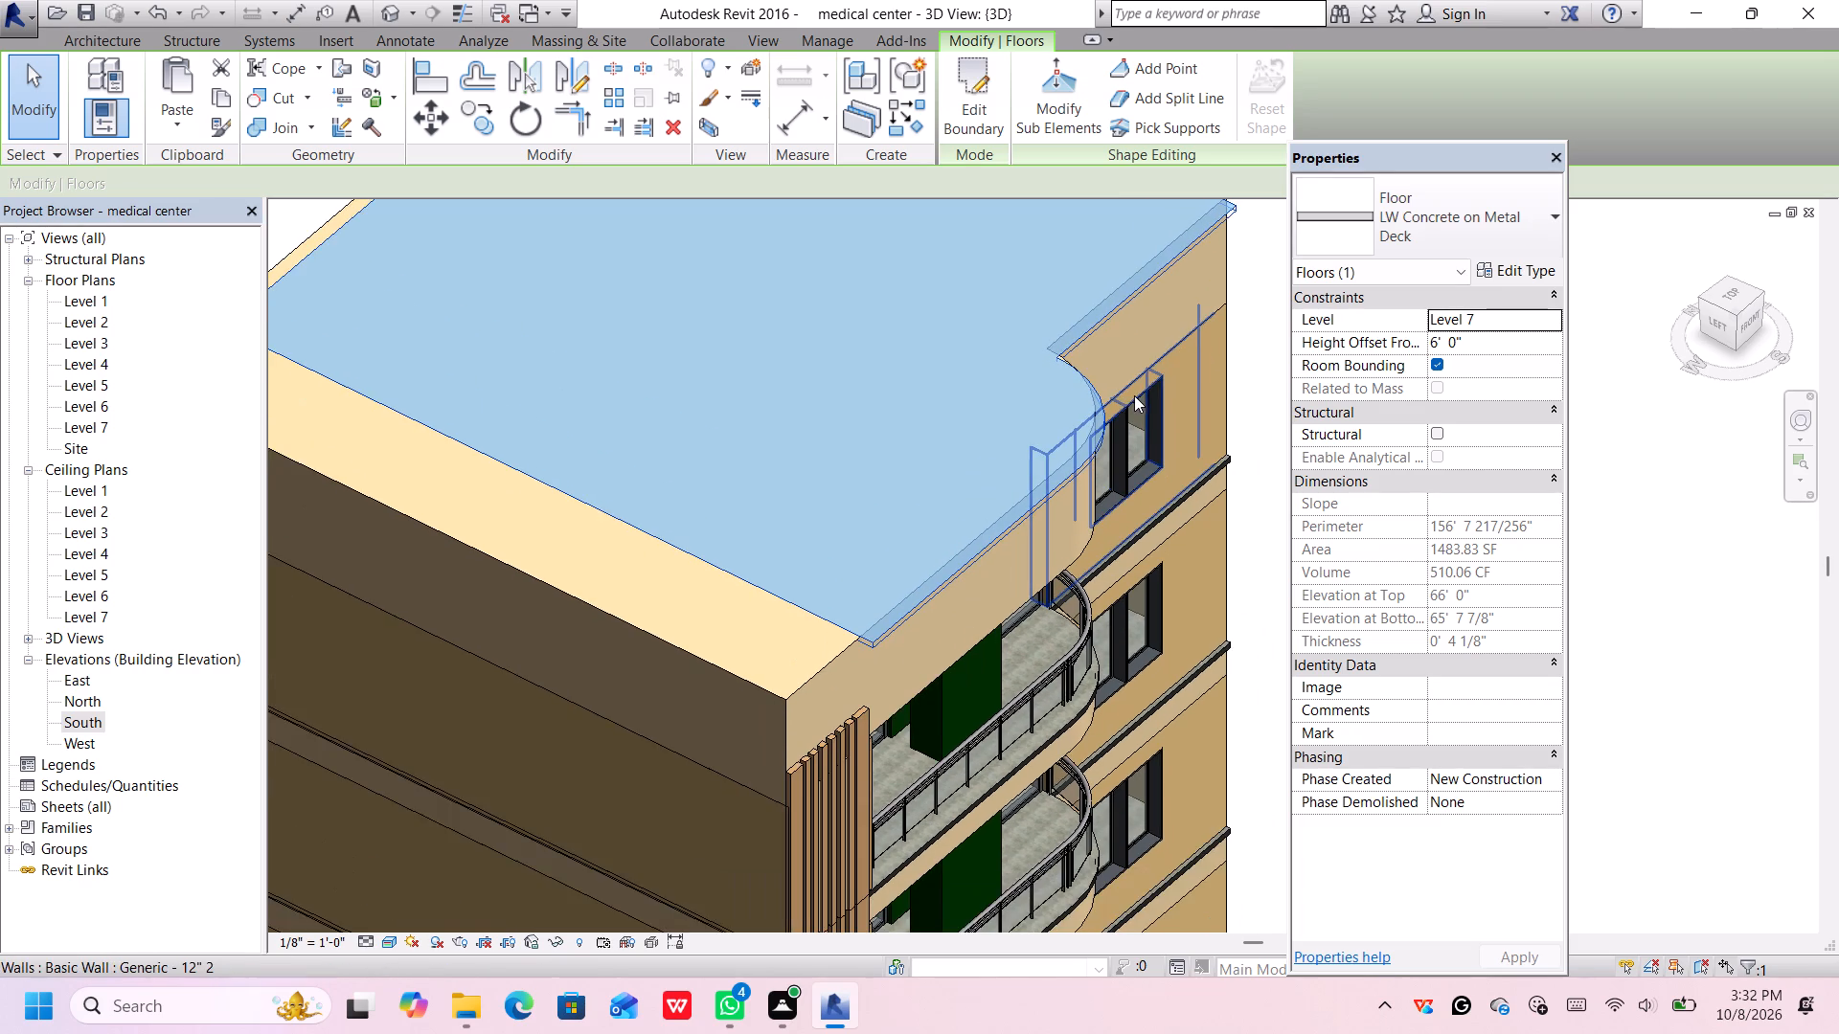
middle_click_drag(1134, 395, 1044, 539)
key("Up")
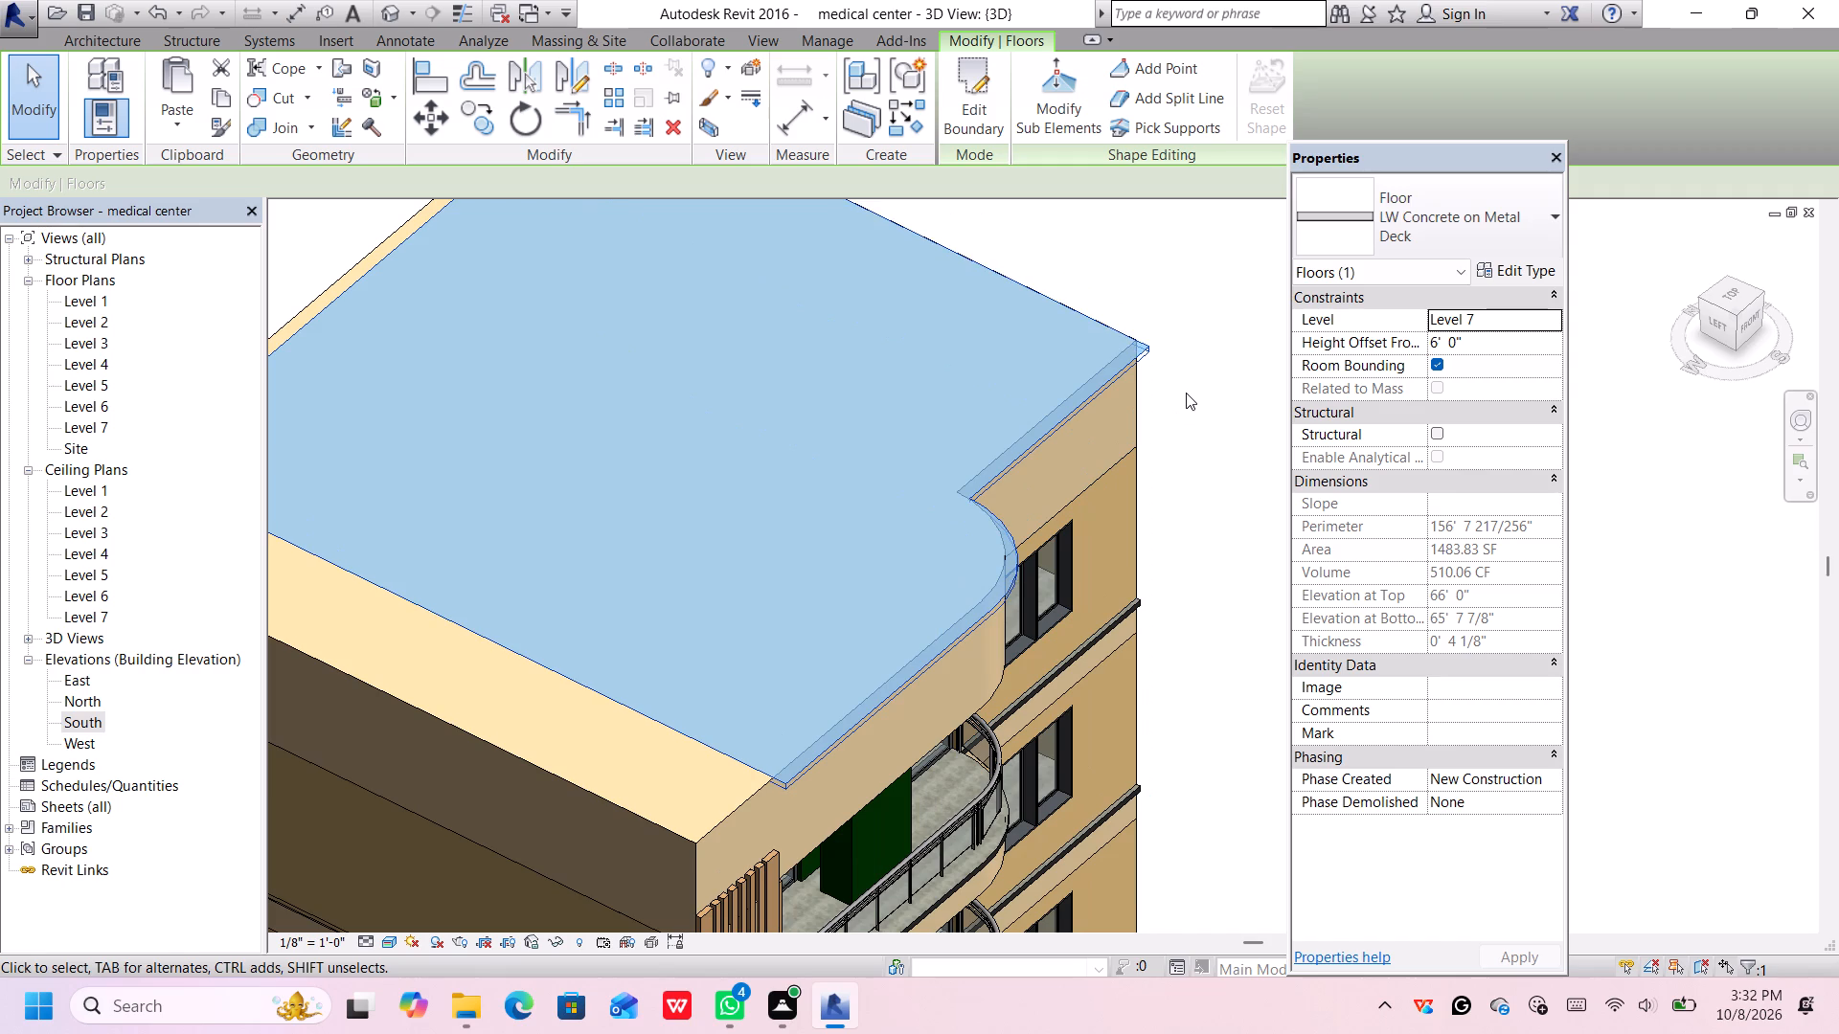
key("Up")
key("Up")
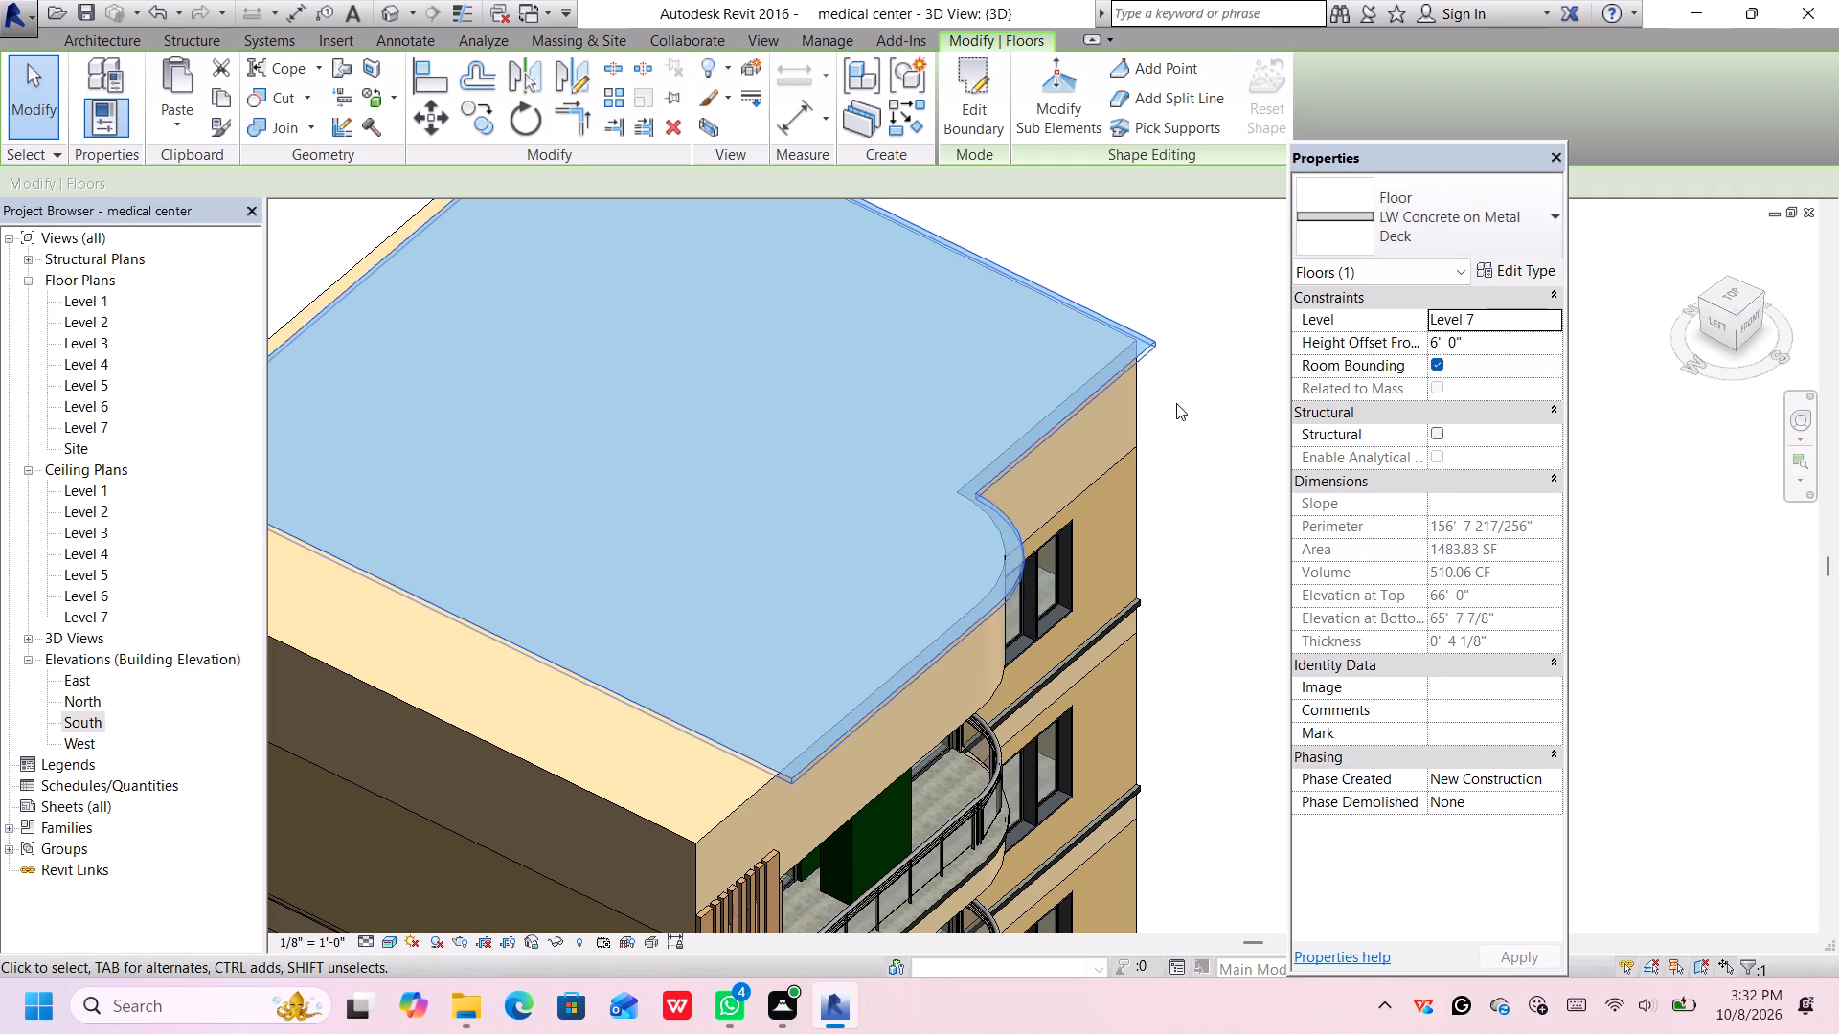
key("Down")
key("Right")
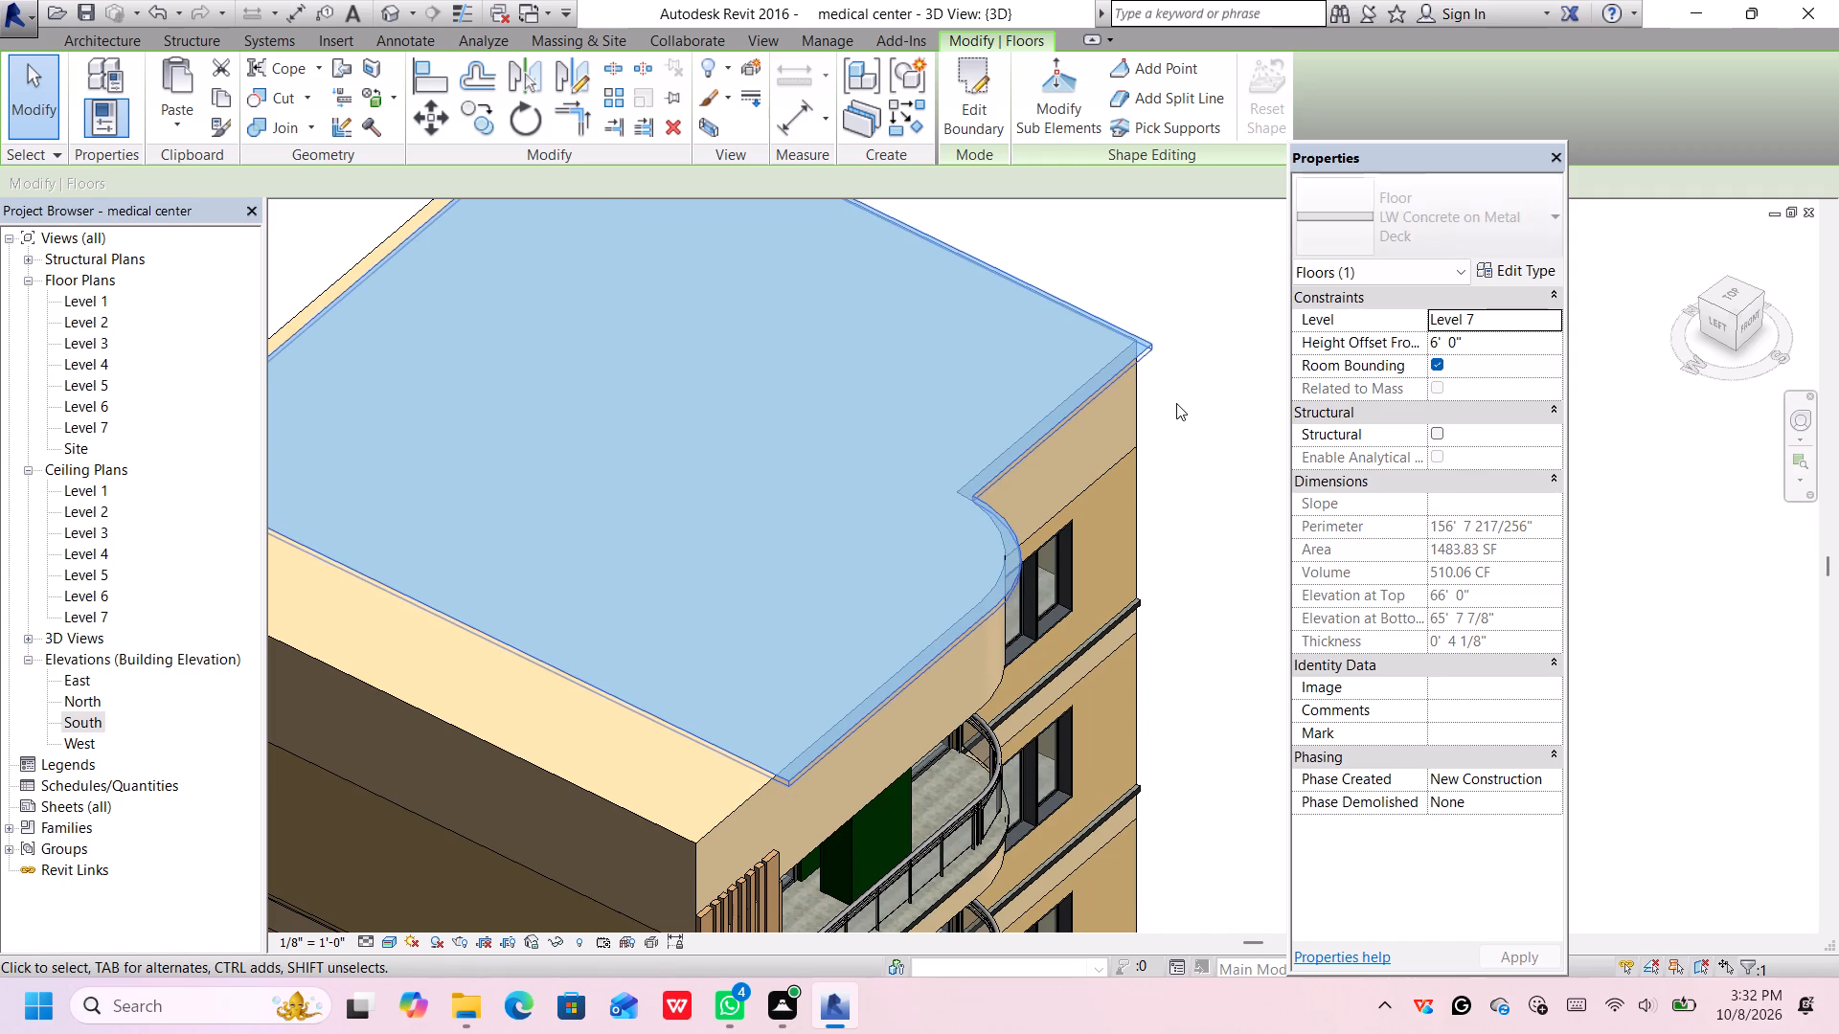
key("Up")
key("Up")
key("Down")
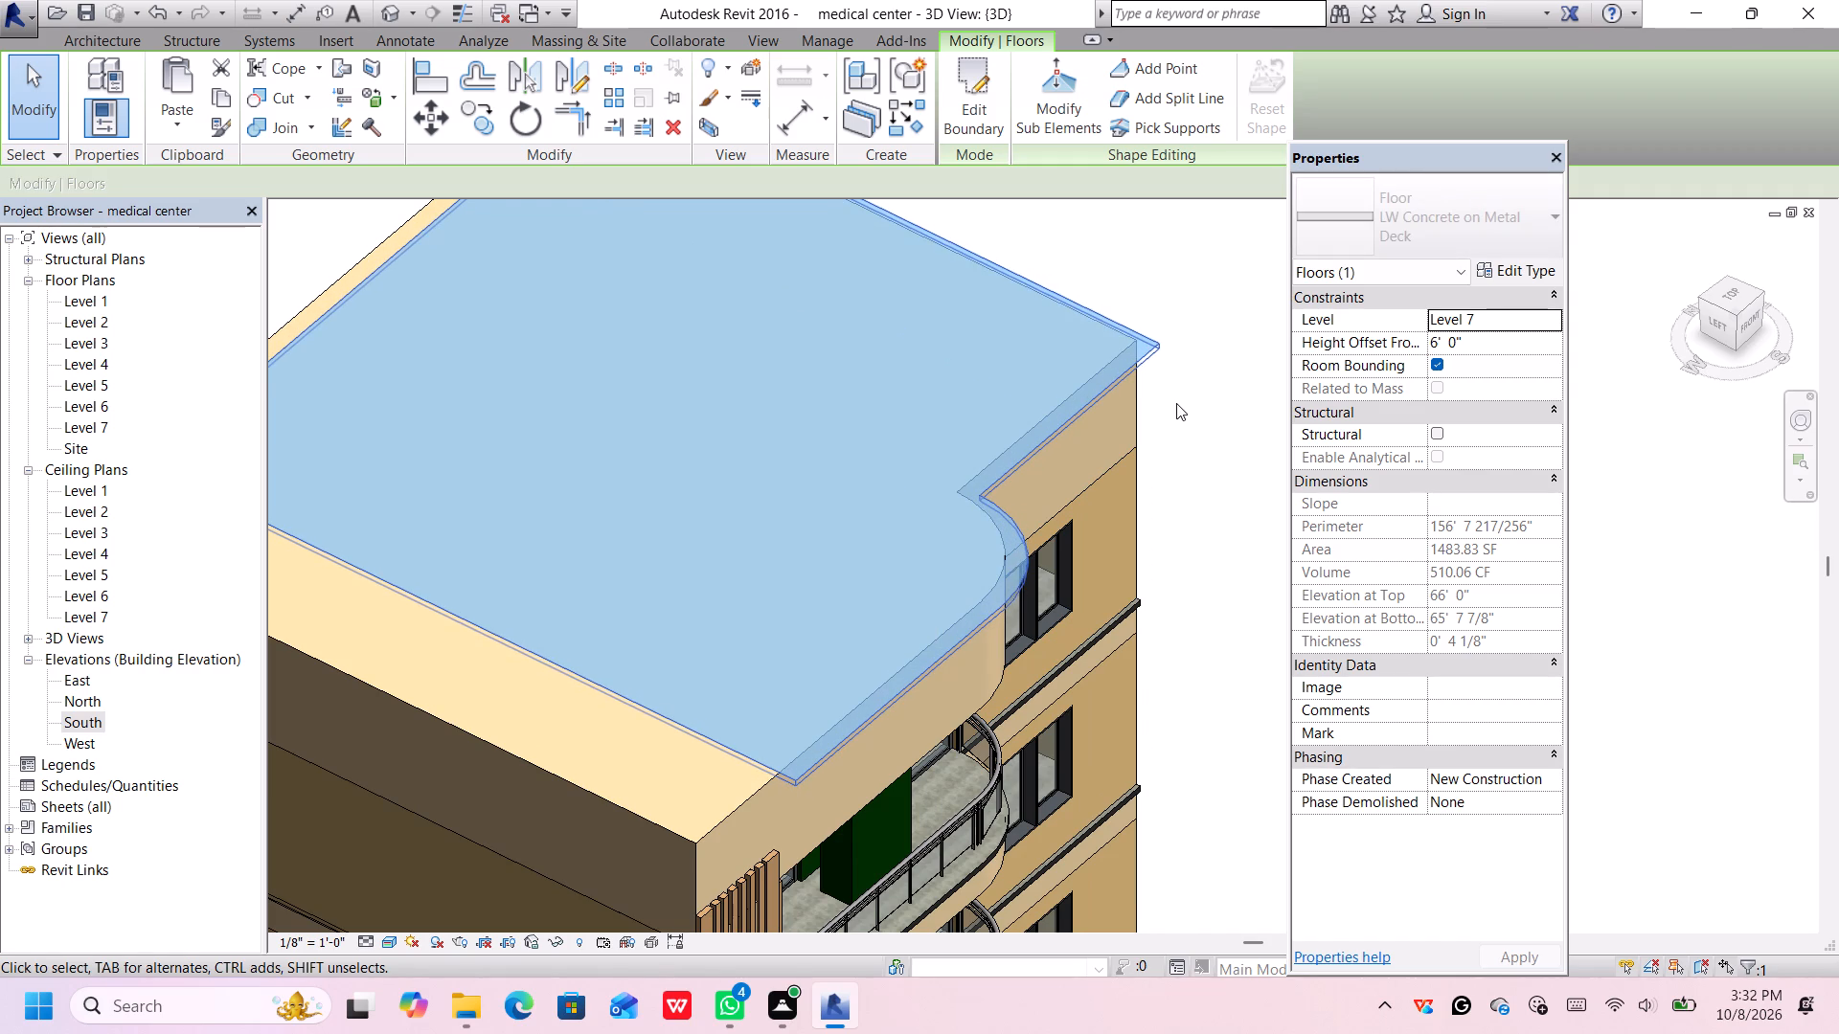
key("Up")
key("Right")
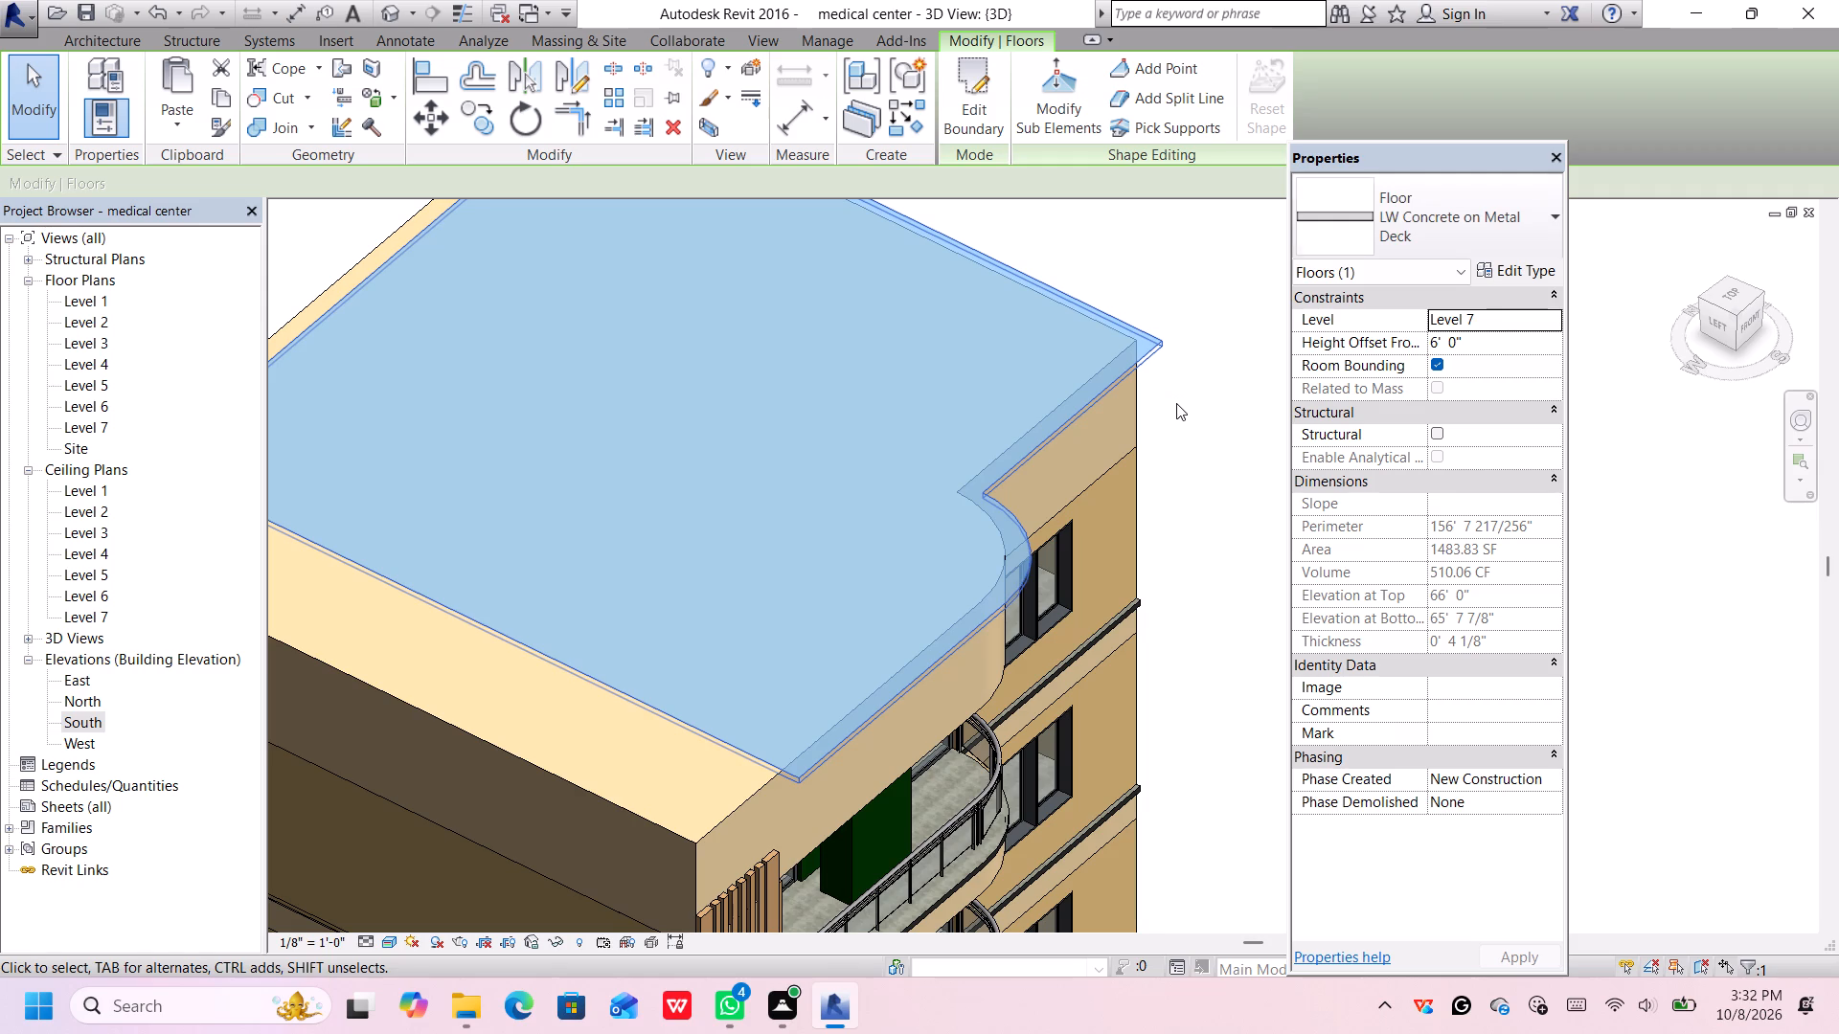
Nudge the metal deck floor back until only a slight overhang remains along the slab's curved front and far end, and deselect it.
key("Left")
key("Left")
key("Left")
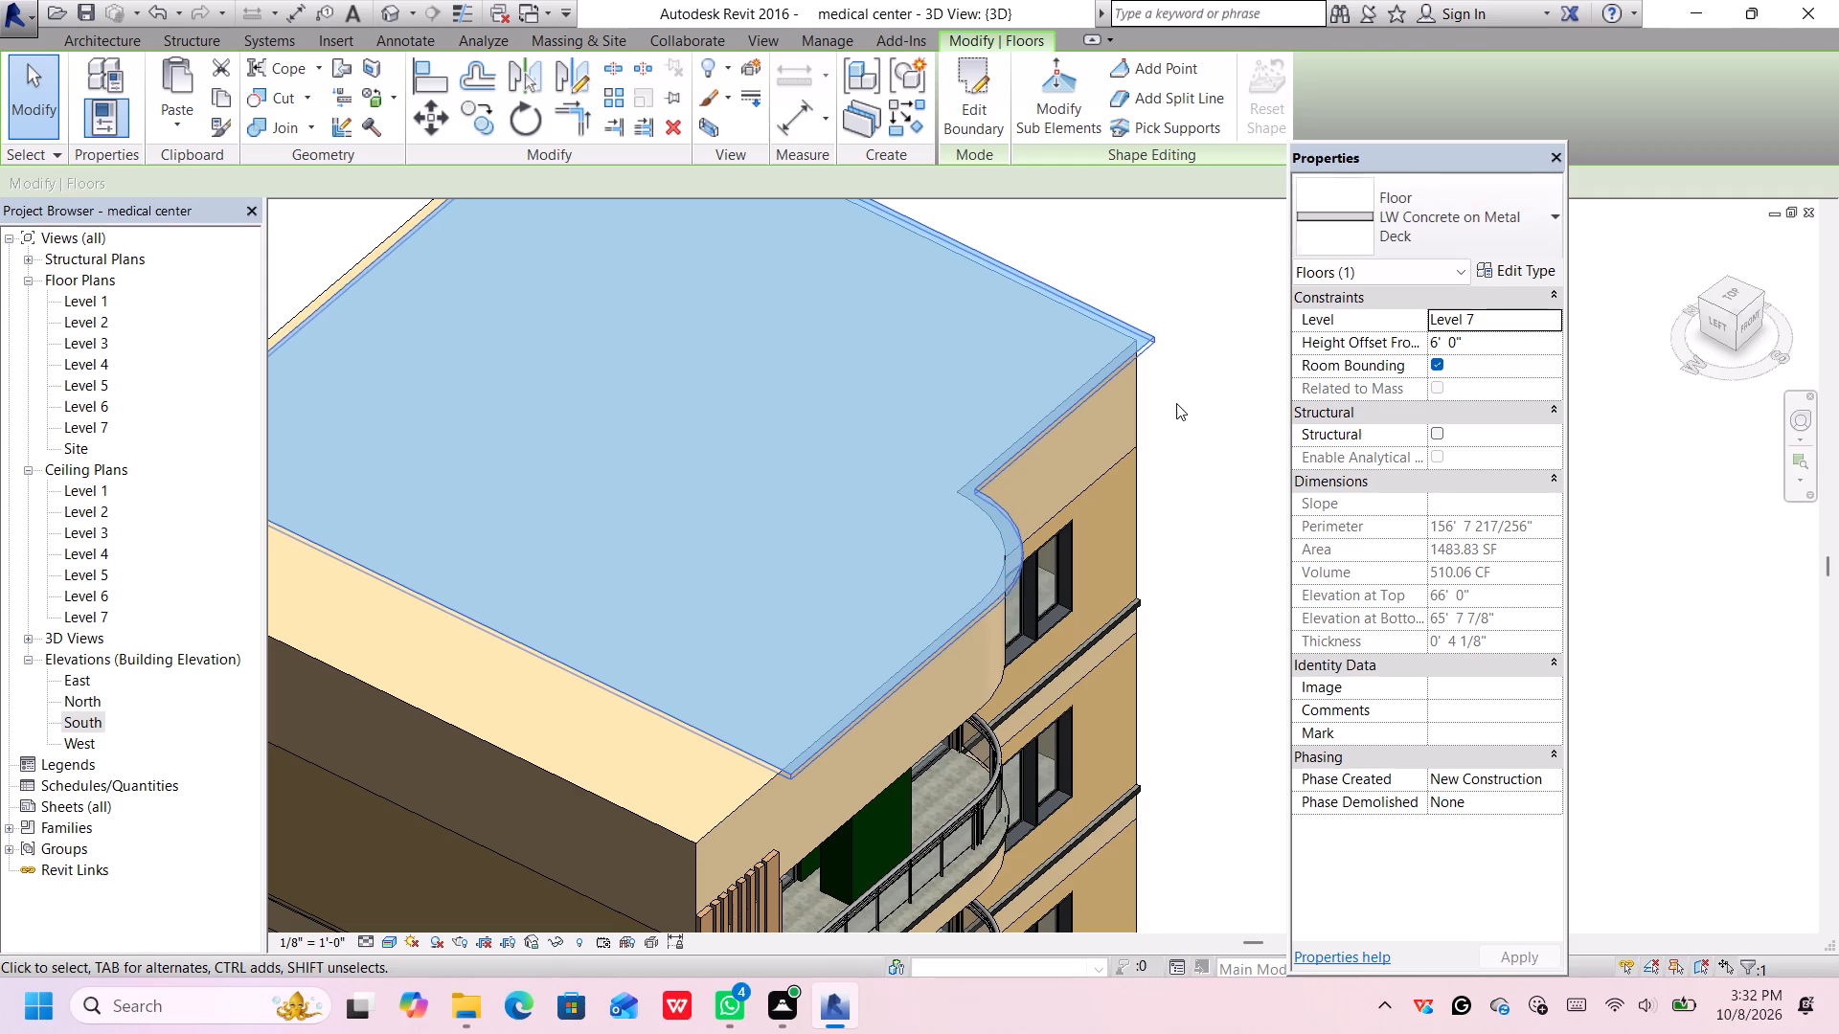
key("Left")
key("Left")
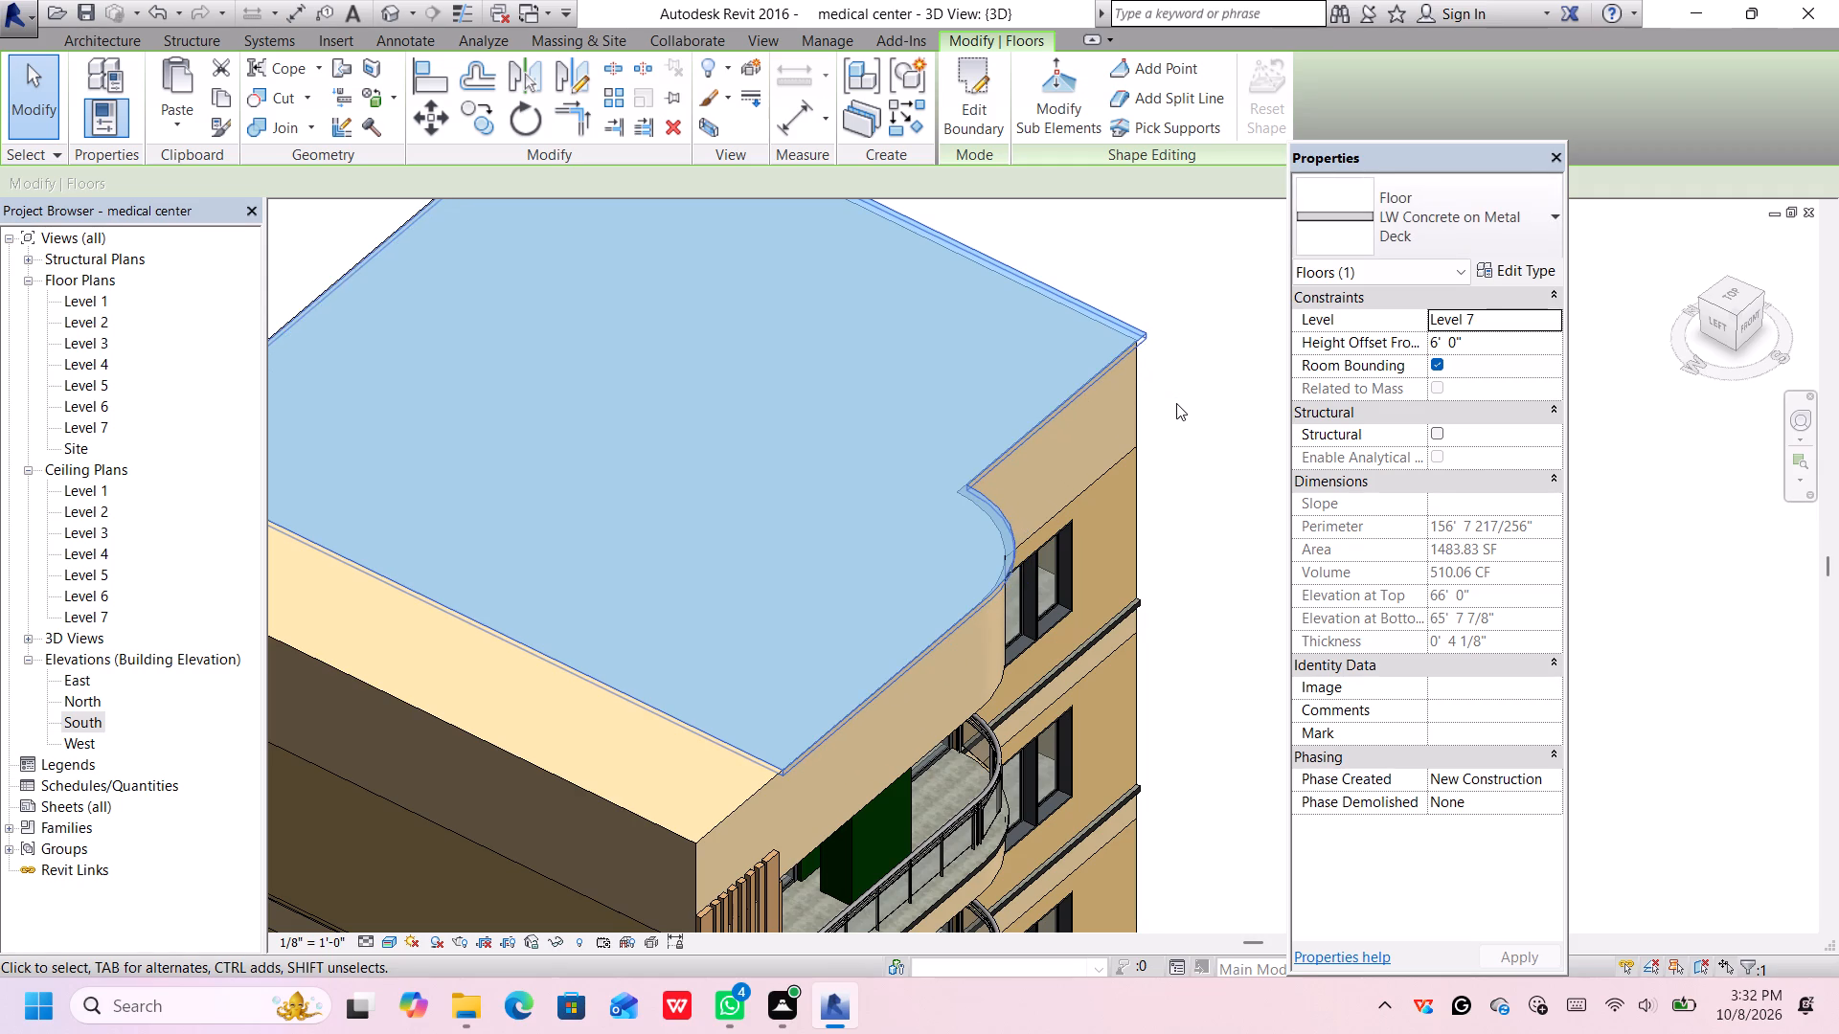
key("Down")
key("Down")
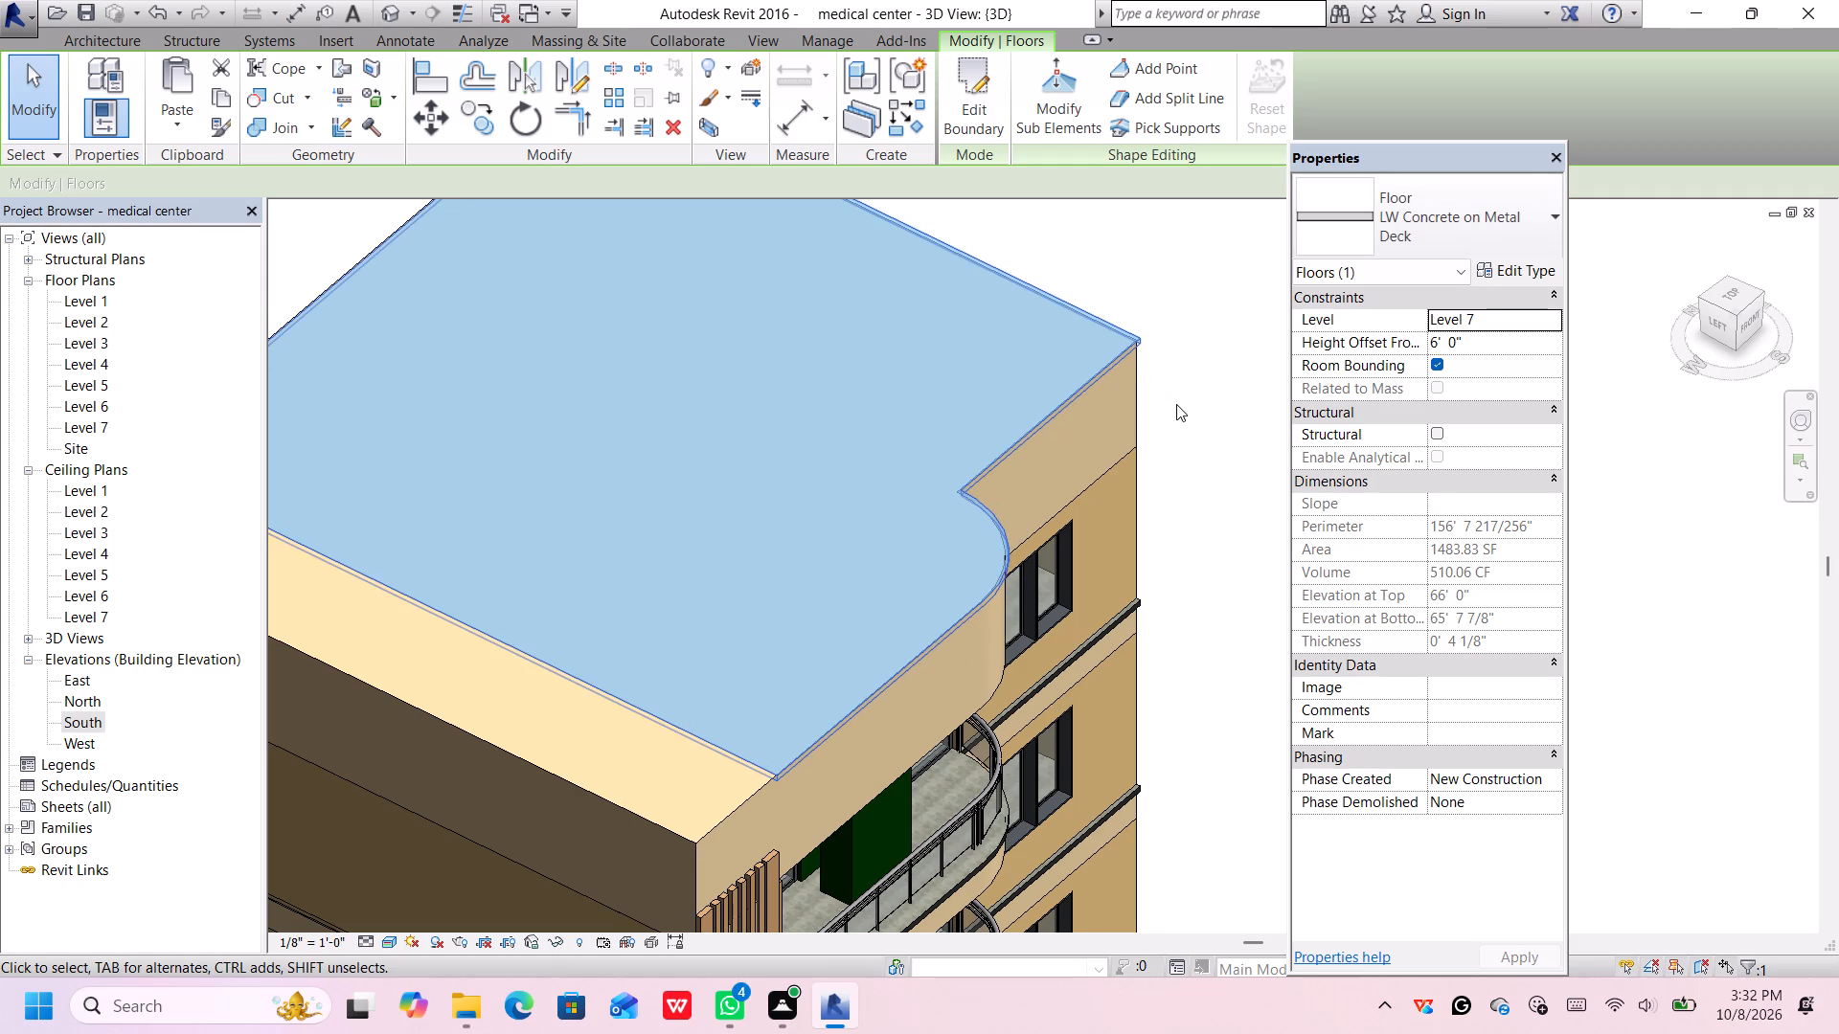
key("Up")
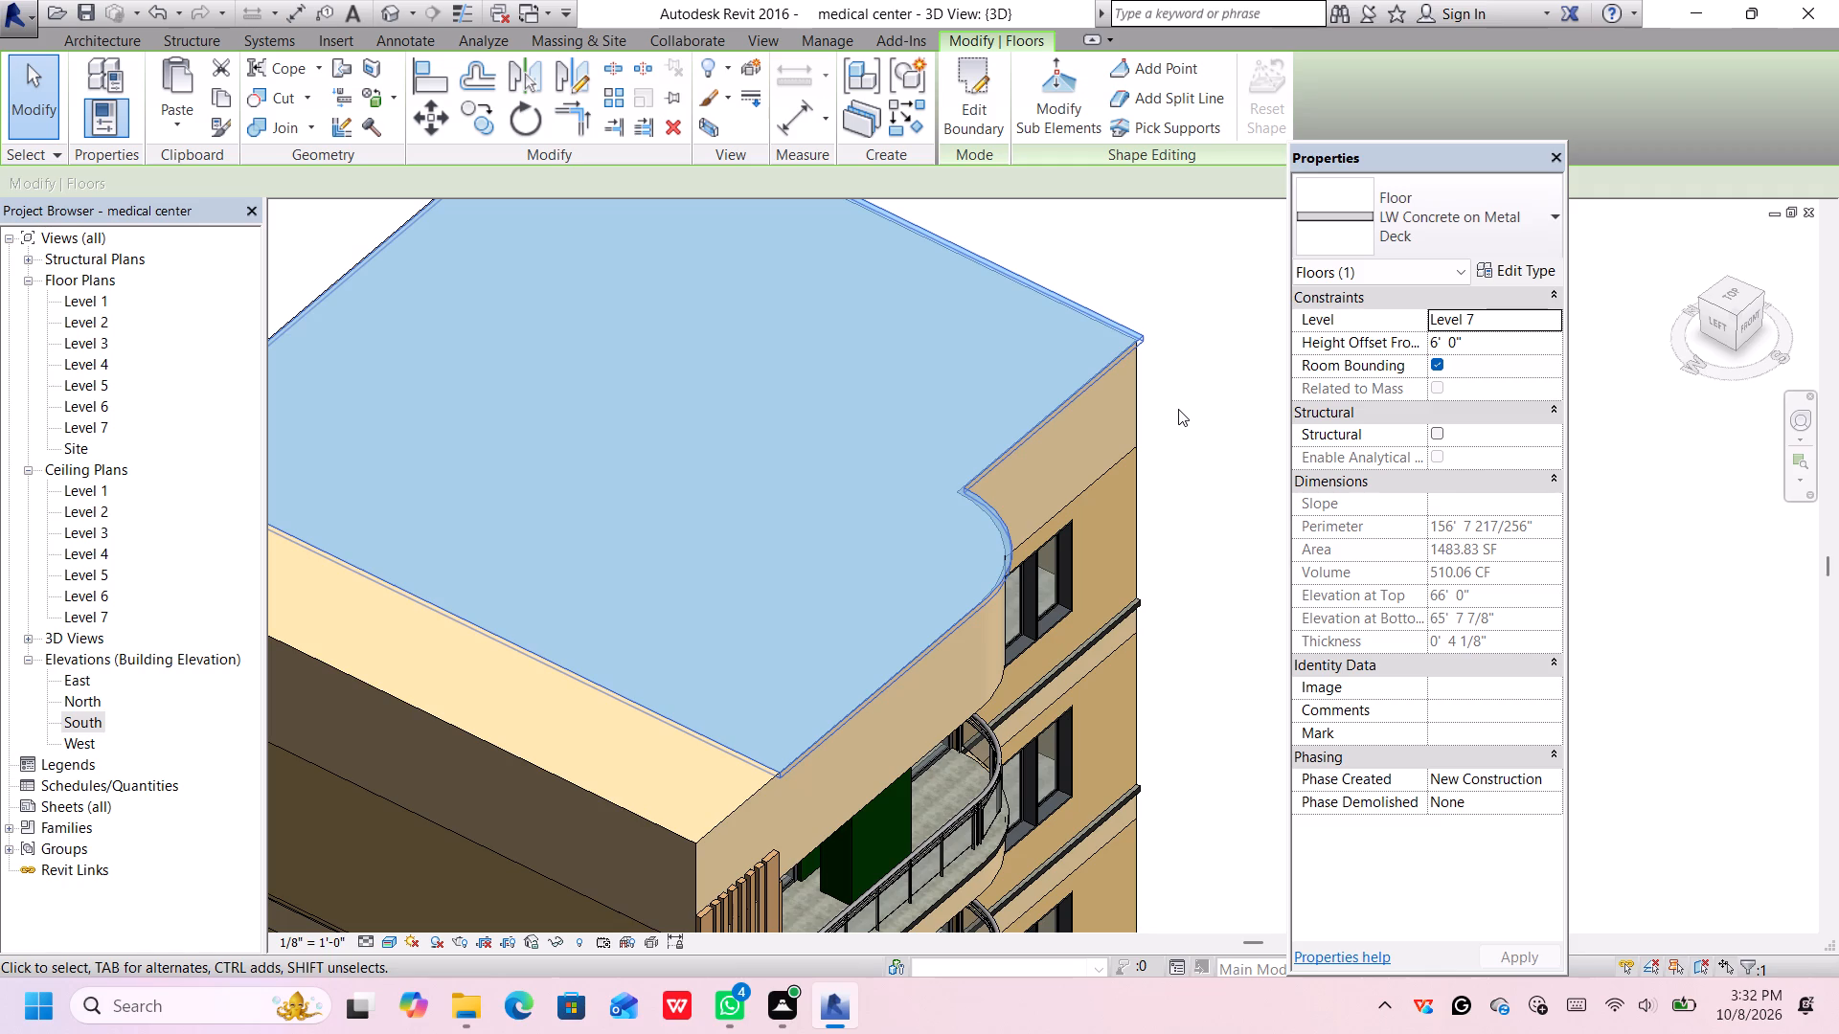
key("Down")
key("Right")
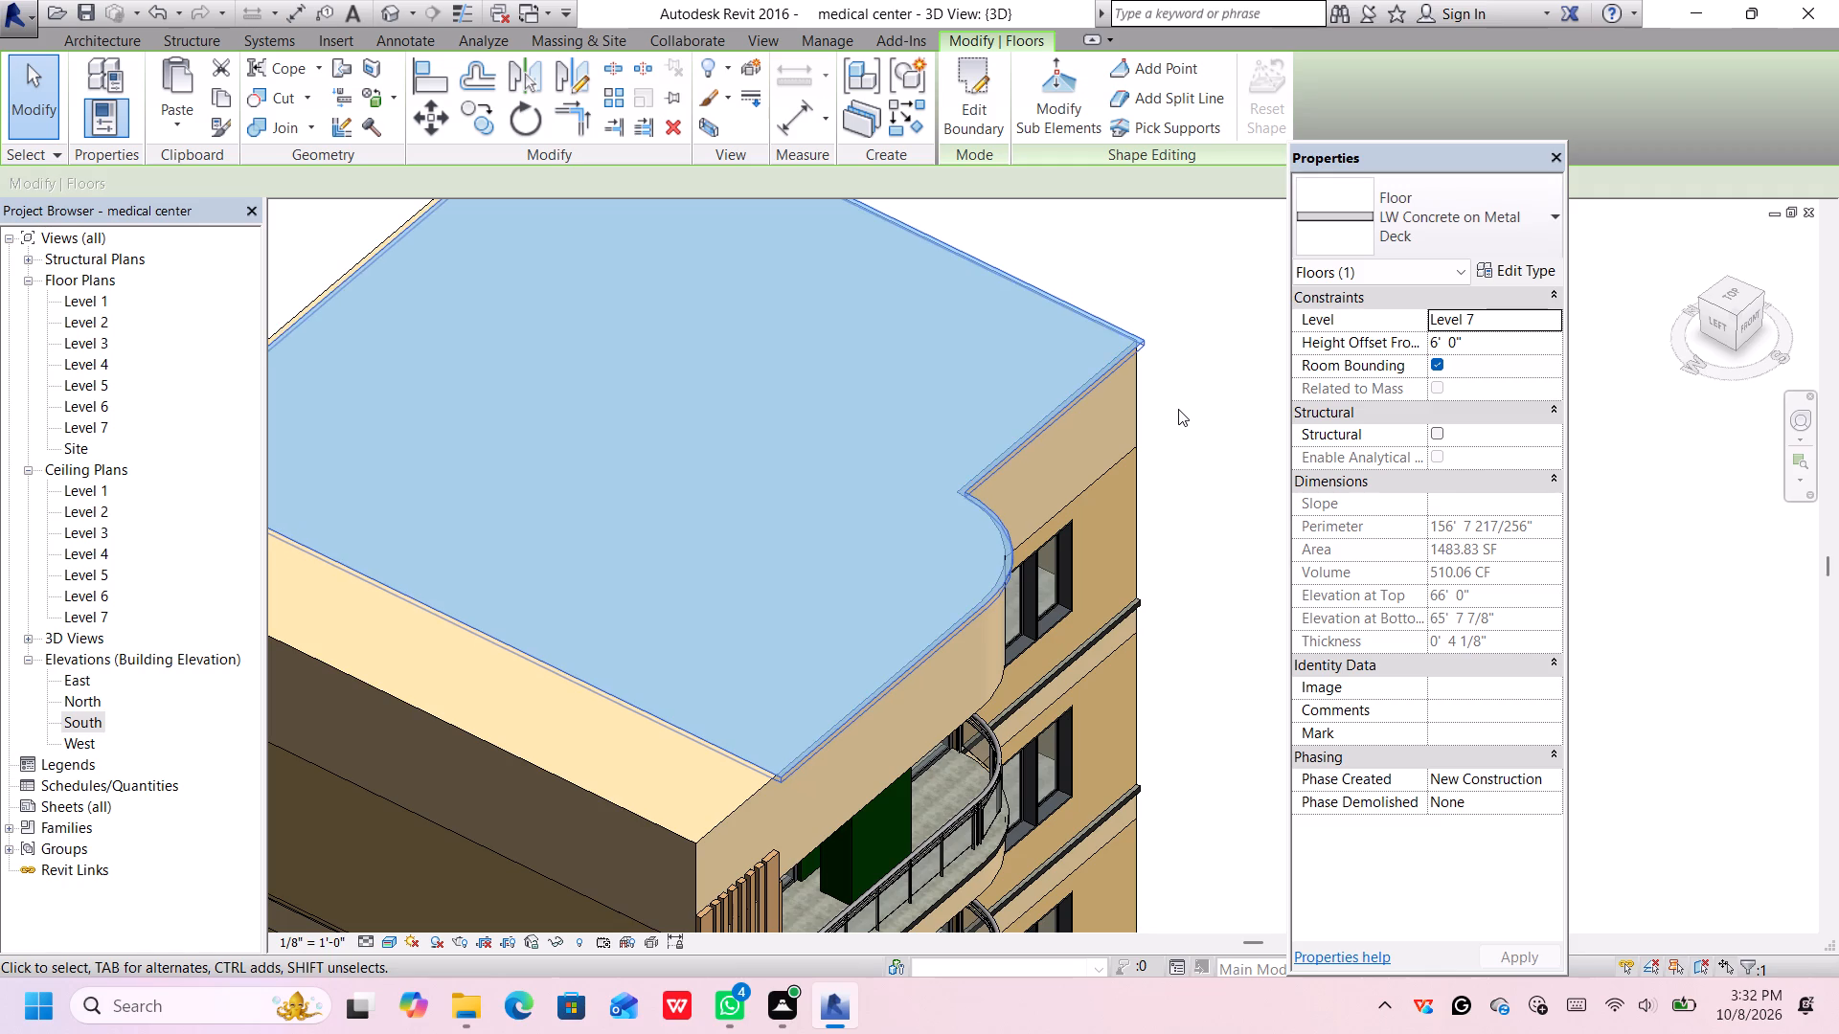
left_click(1185, 407)
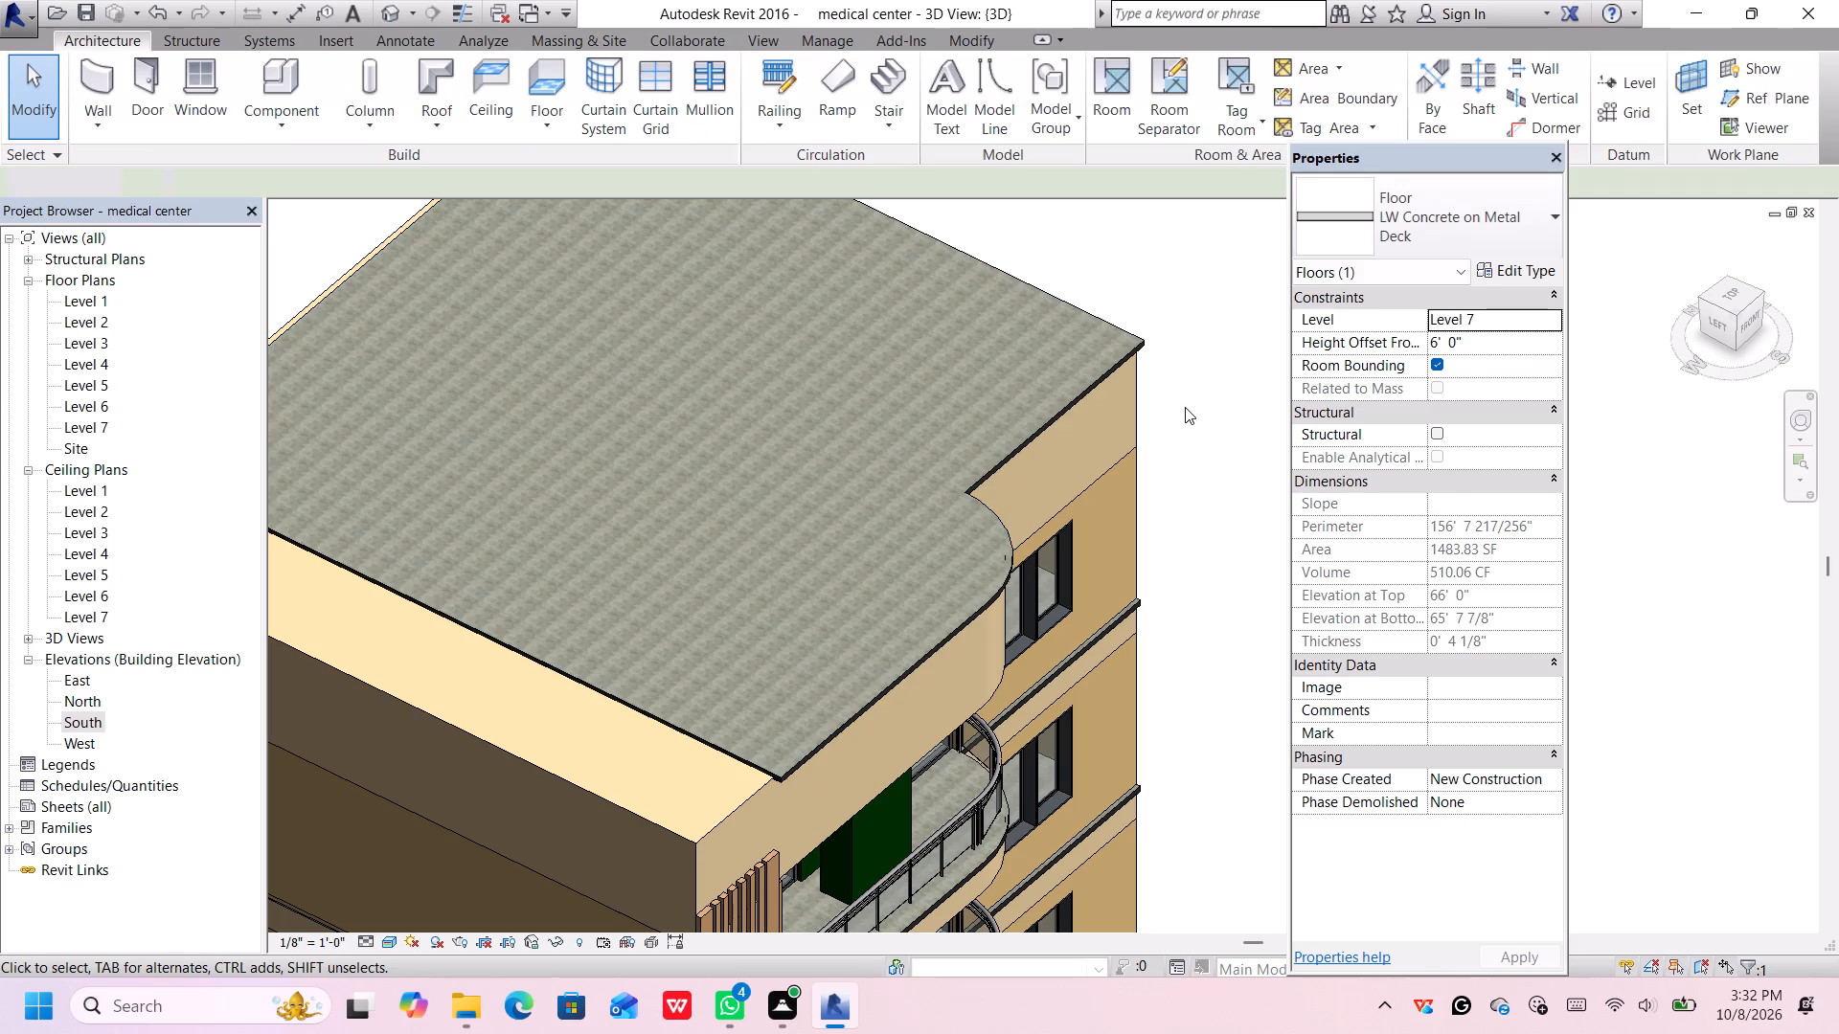
Delete the LW Concrete on Metal Deck floor covering the top slab, working from the top view.
scroll(1187, 409, "down", 3)
scroll(1187, 409, "up", 1)
scroll(804, 472, "down", 1)
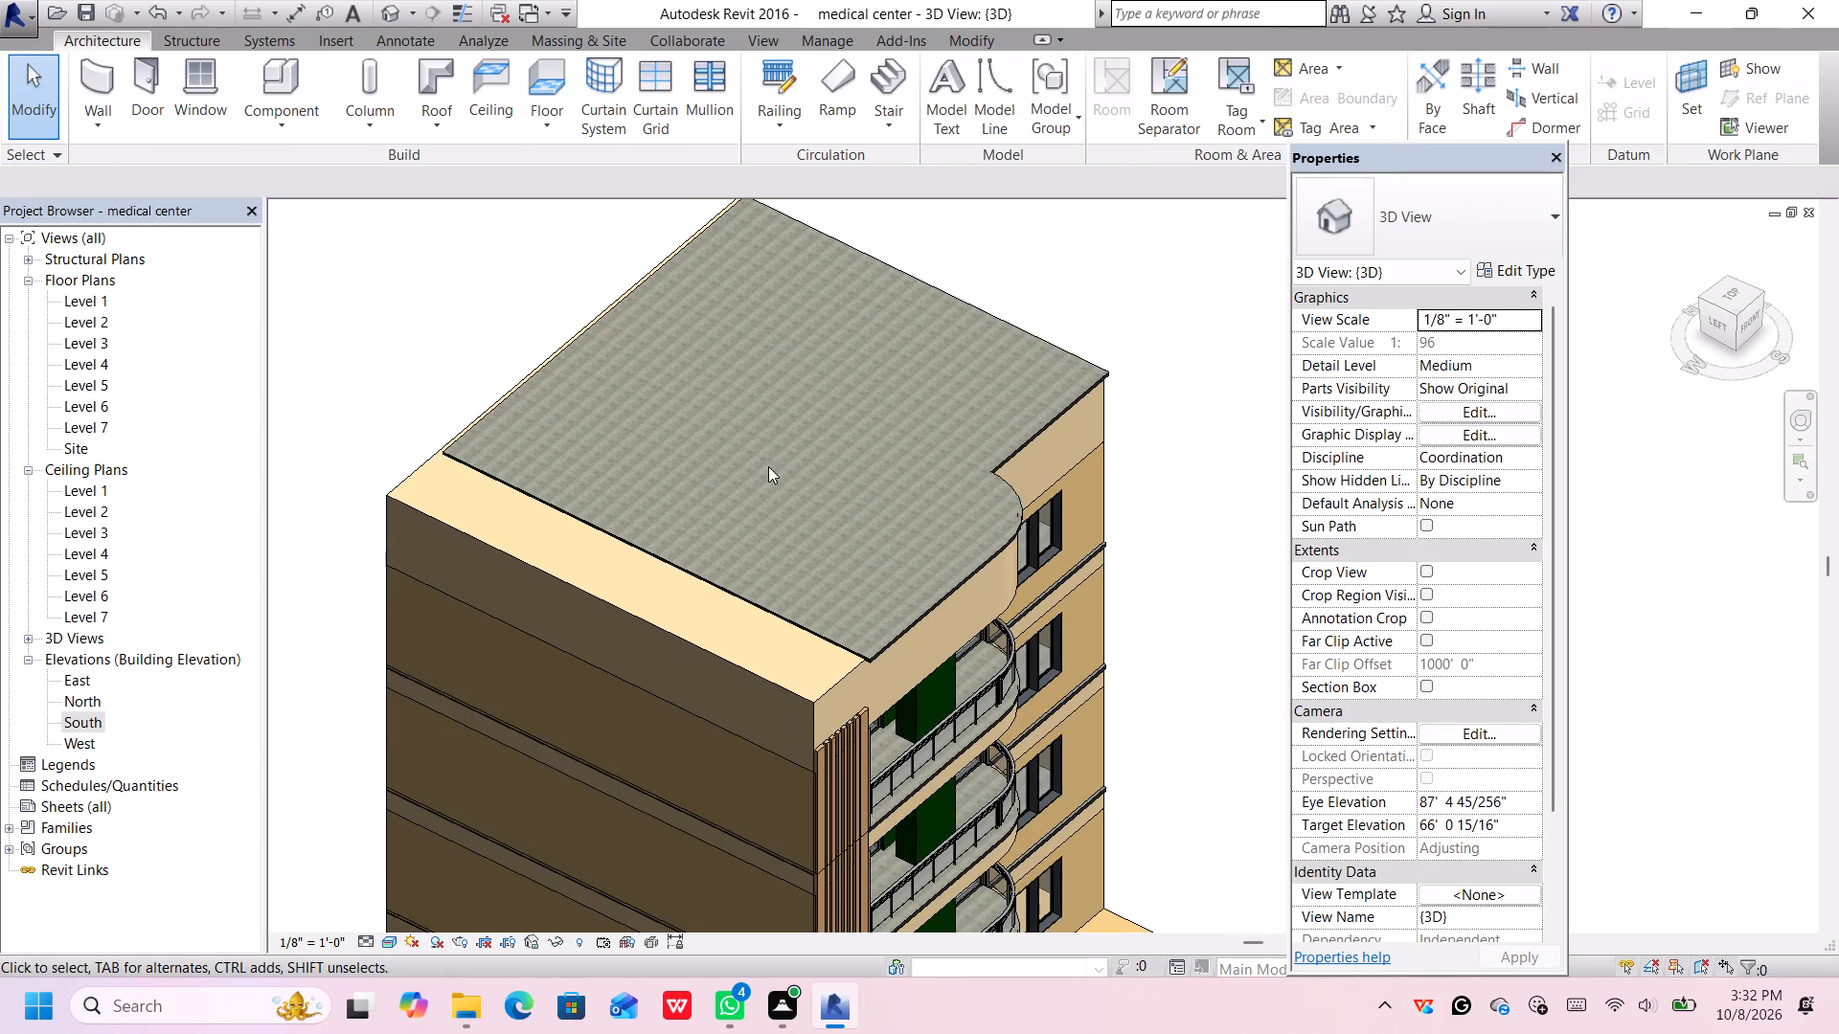
left_click(1733, 290)
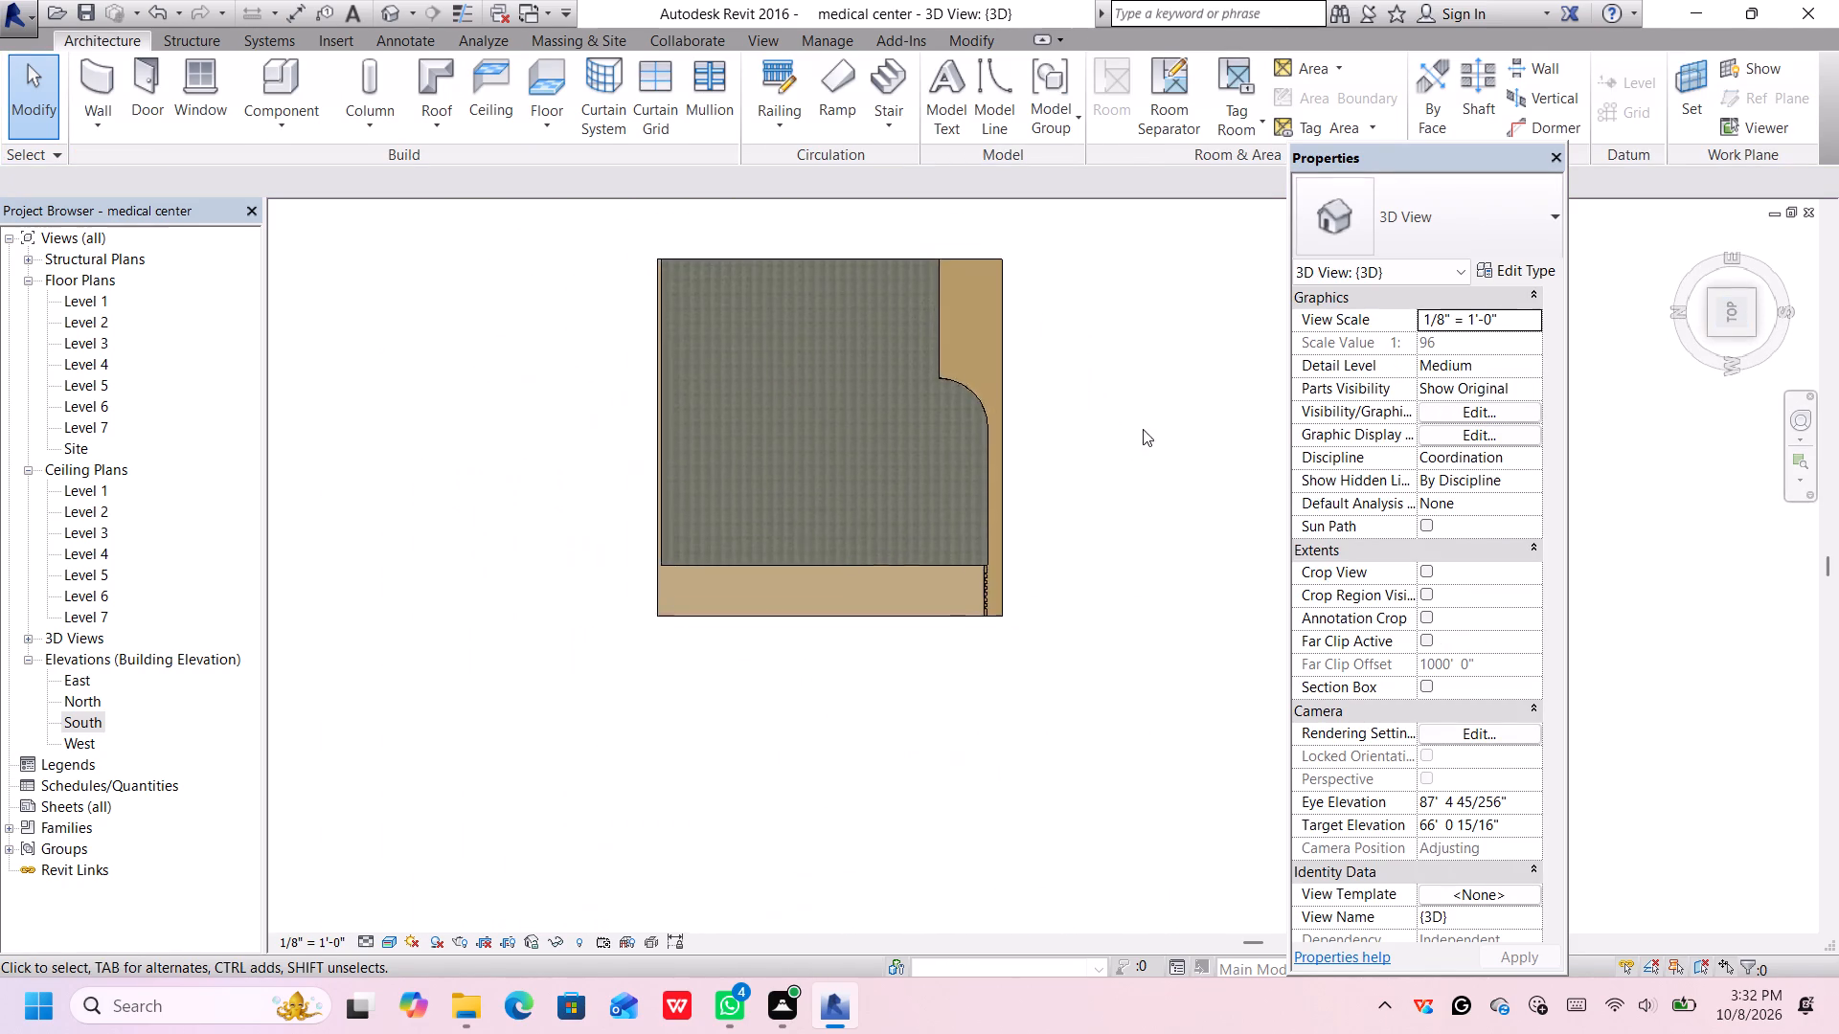
middle_click_drag(876, 475, 826, 426)
scroll(852, 454, "up", 2)
middle_click_drag(918, 457, 905, 451)
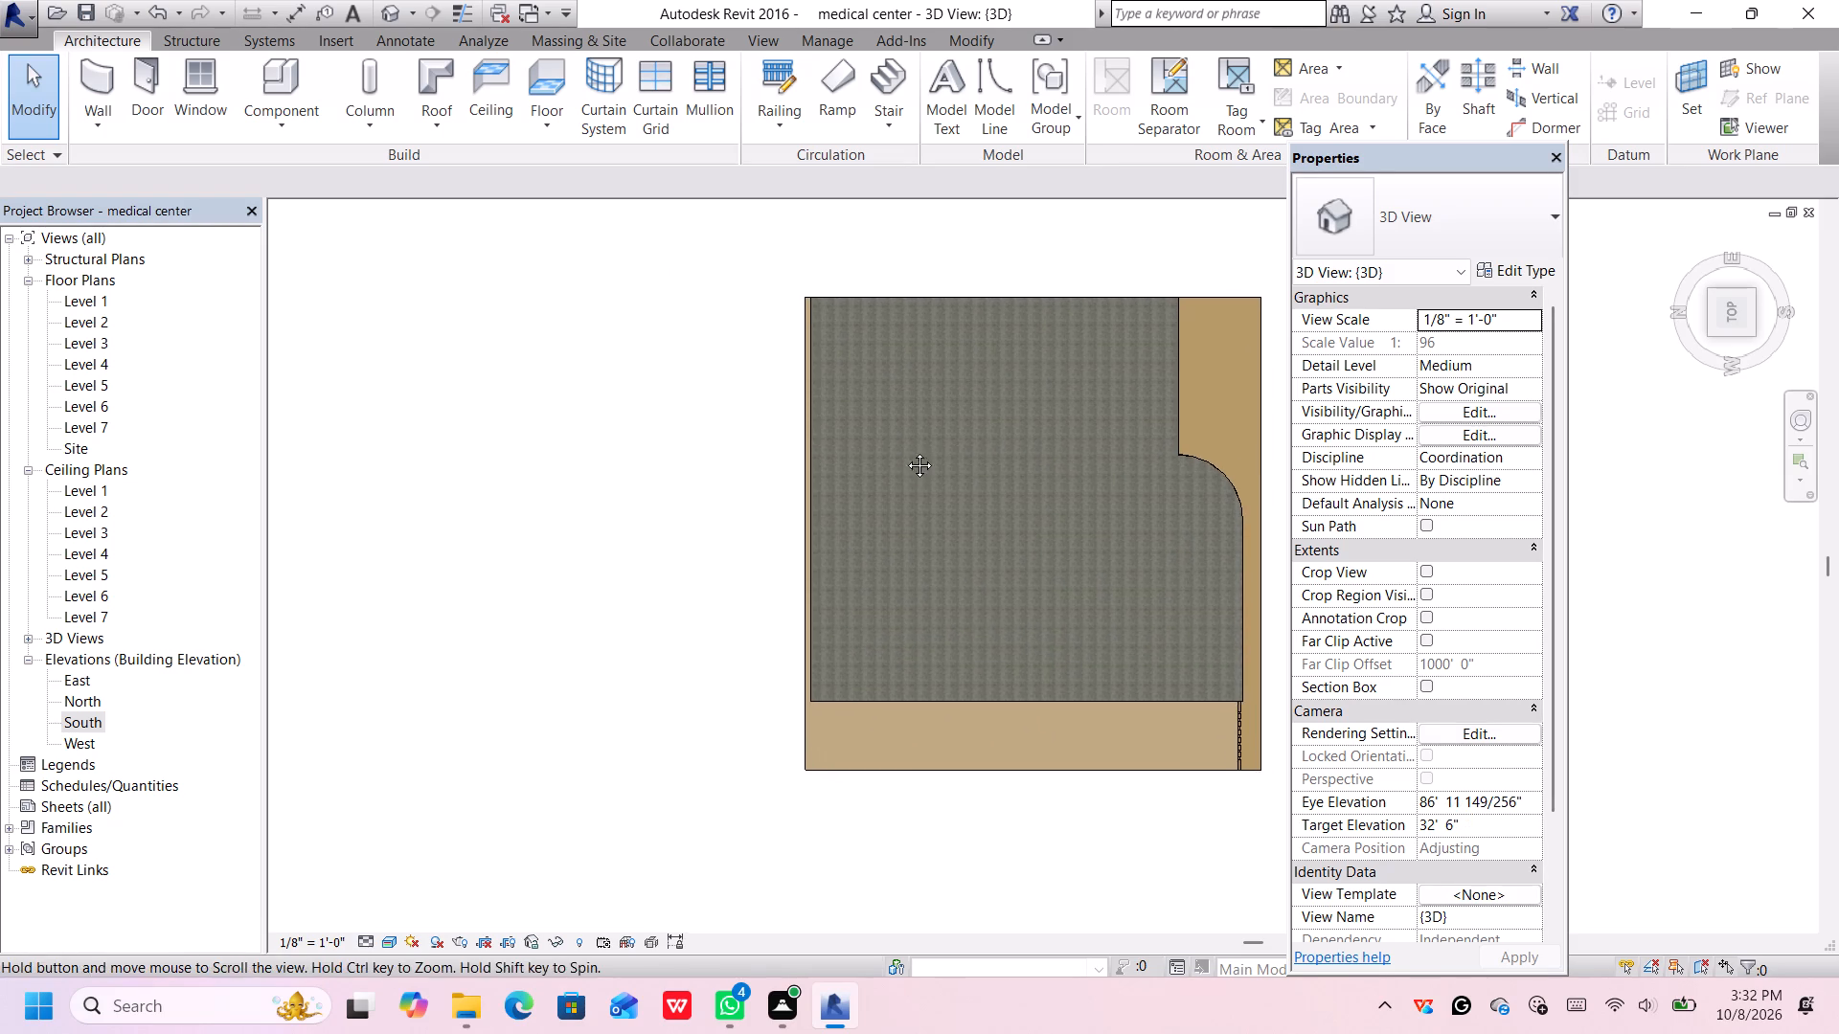
middle_click_drag(905, 451, 859, 420)
middle_click_drag(1171, 631, 1151, 603)
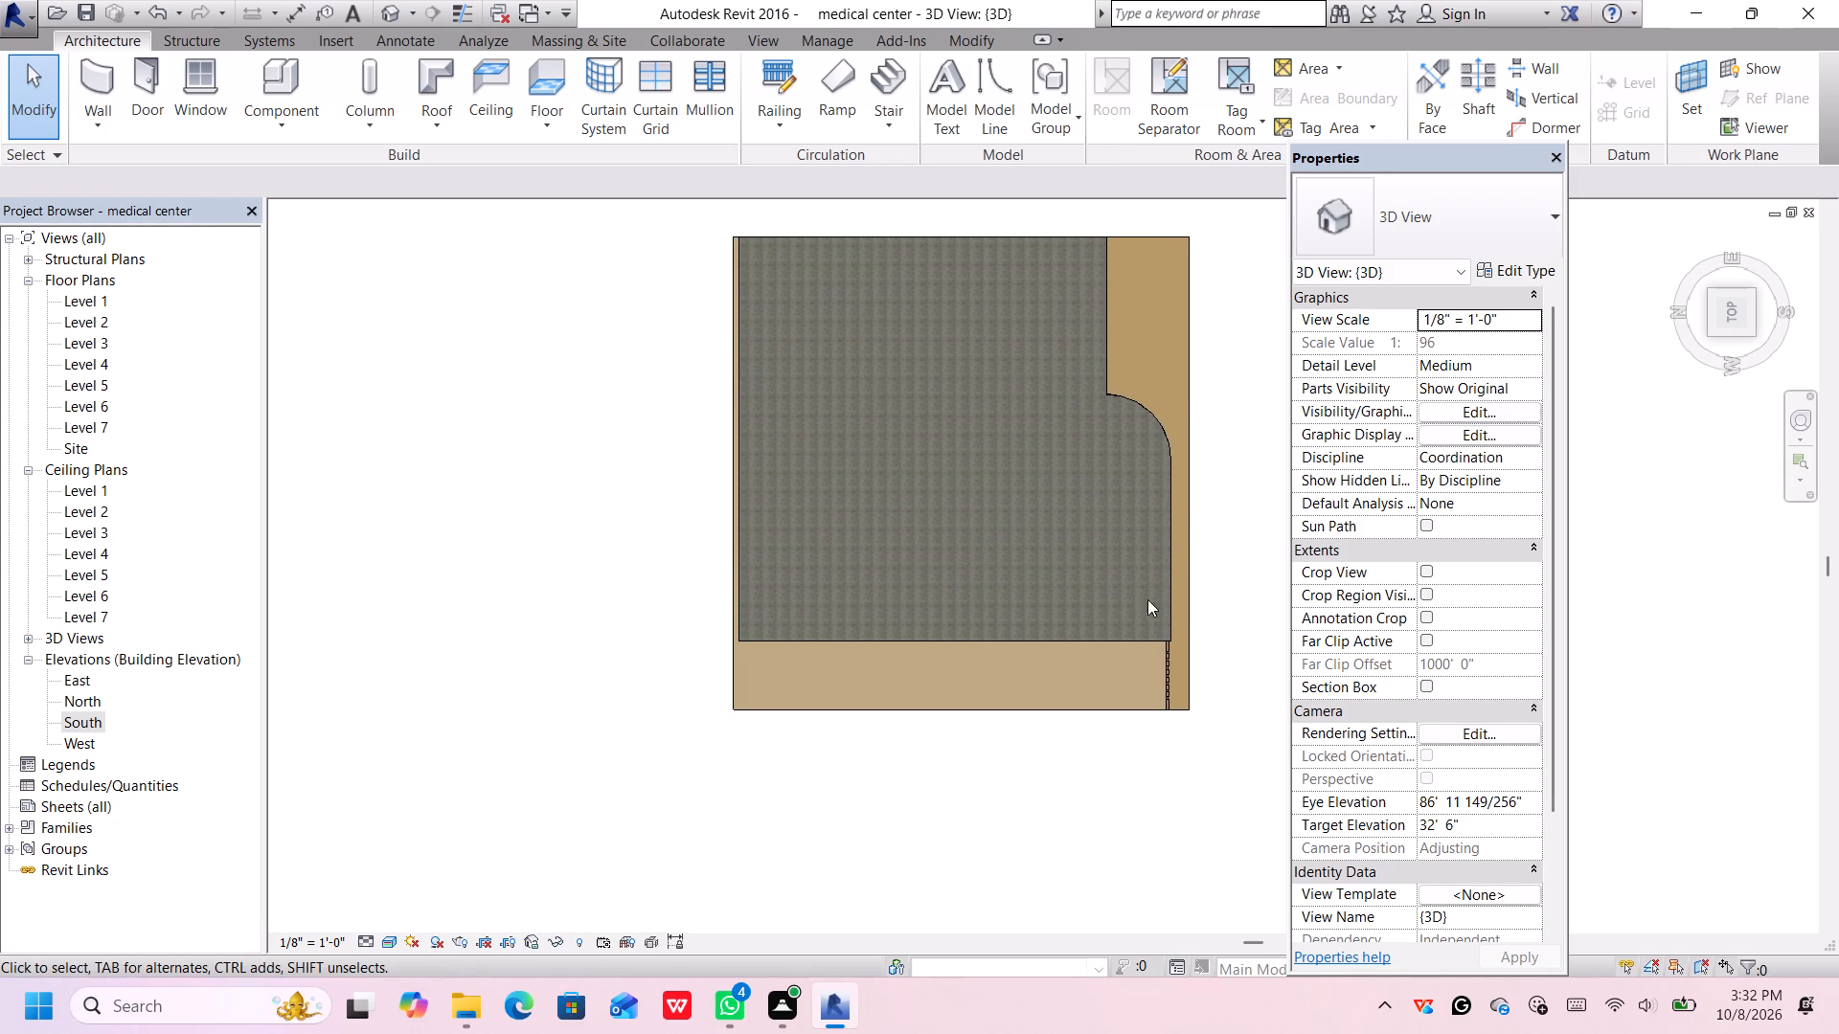
left_click(1100, 281)
key("Delete")
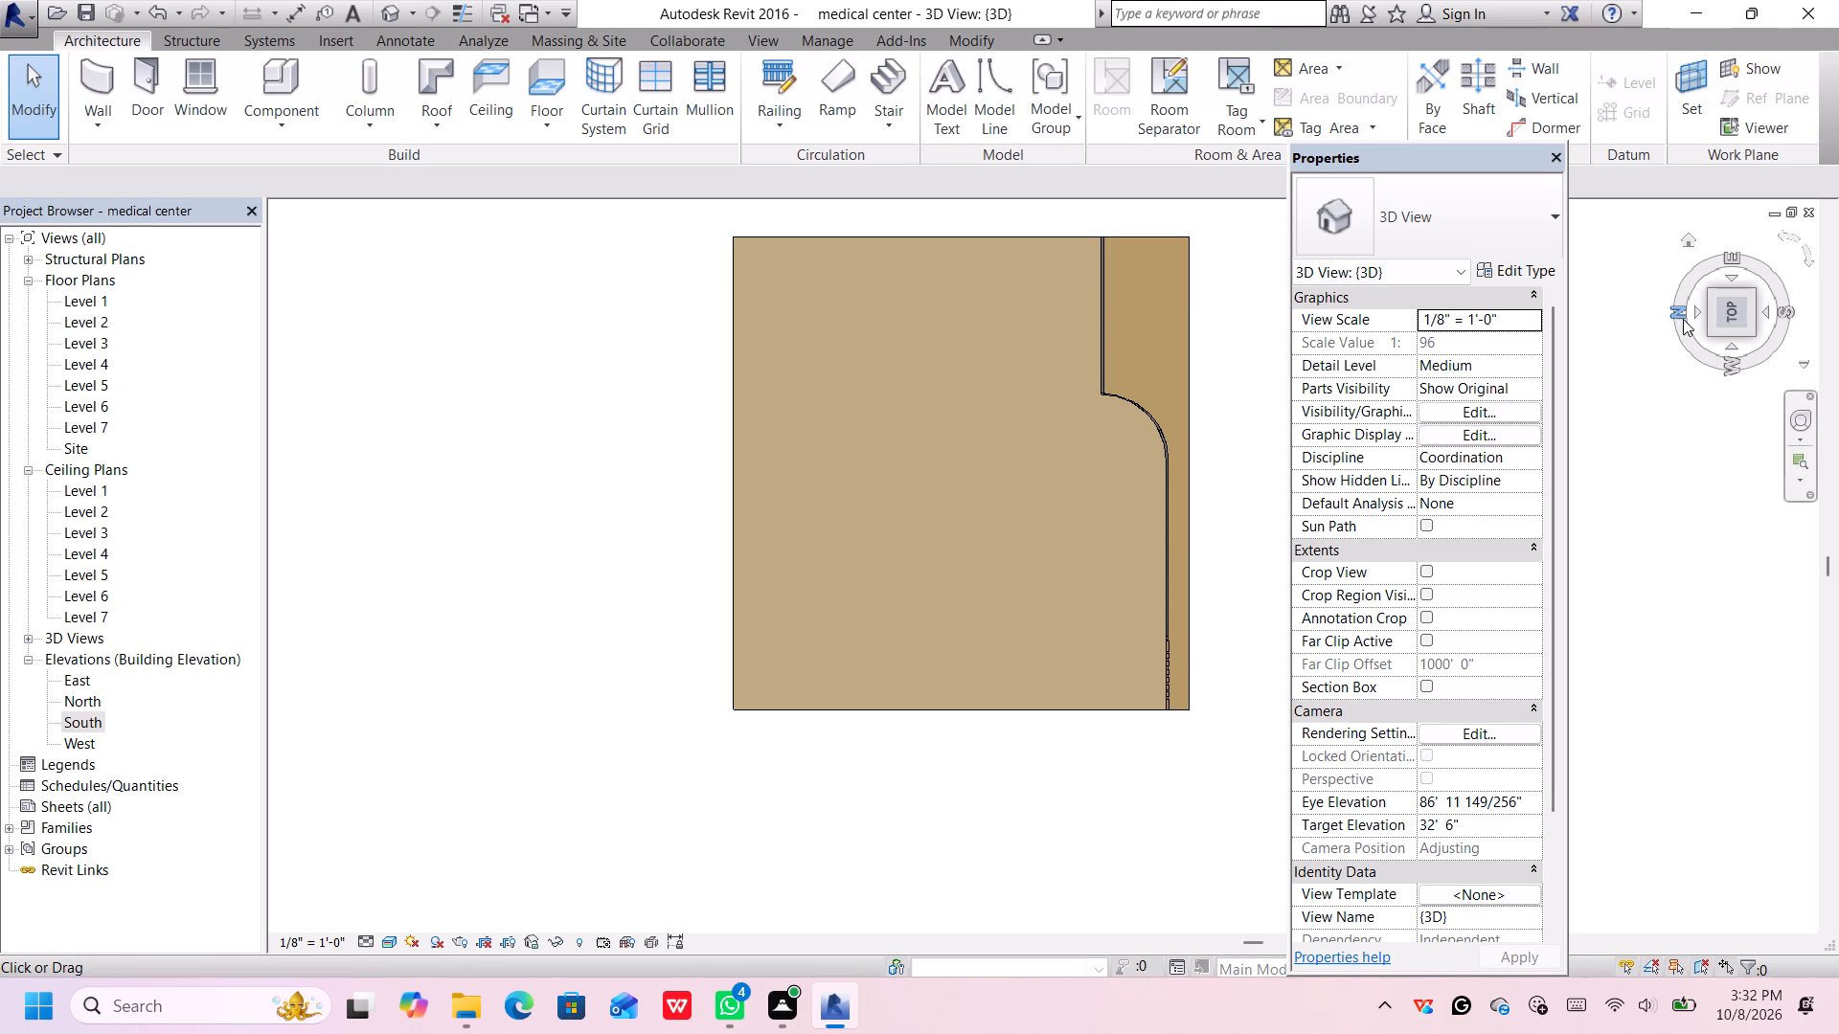
Start a new floor boundary sketch and save the project.
scroll(1072, 318, "up", 2)
middle_click_drag(1078, 315, 1018, 343)
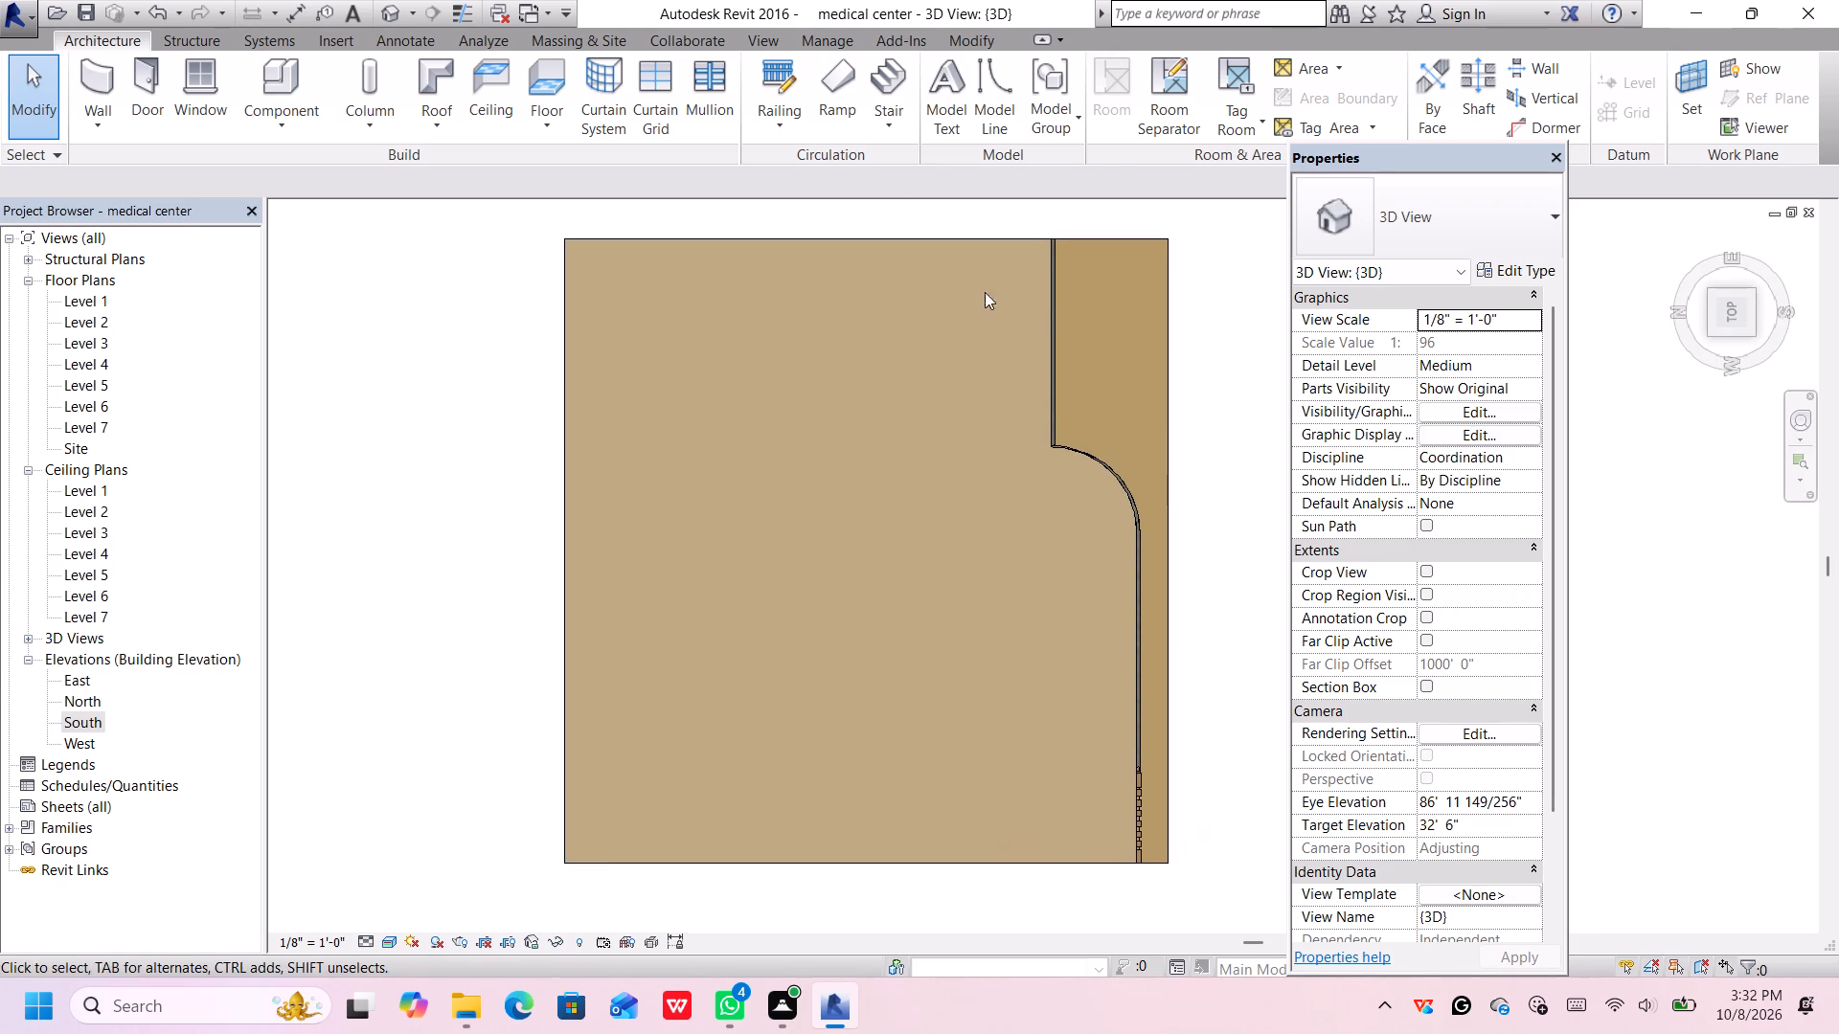
left_click(546, 69)
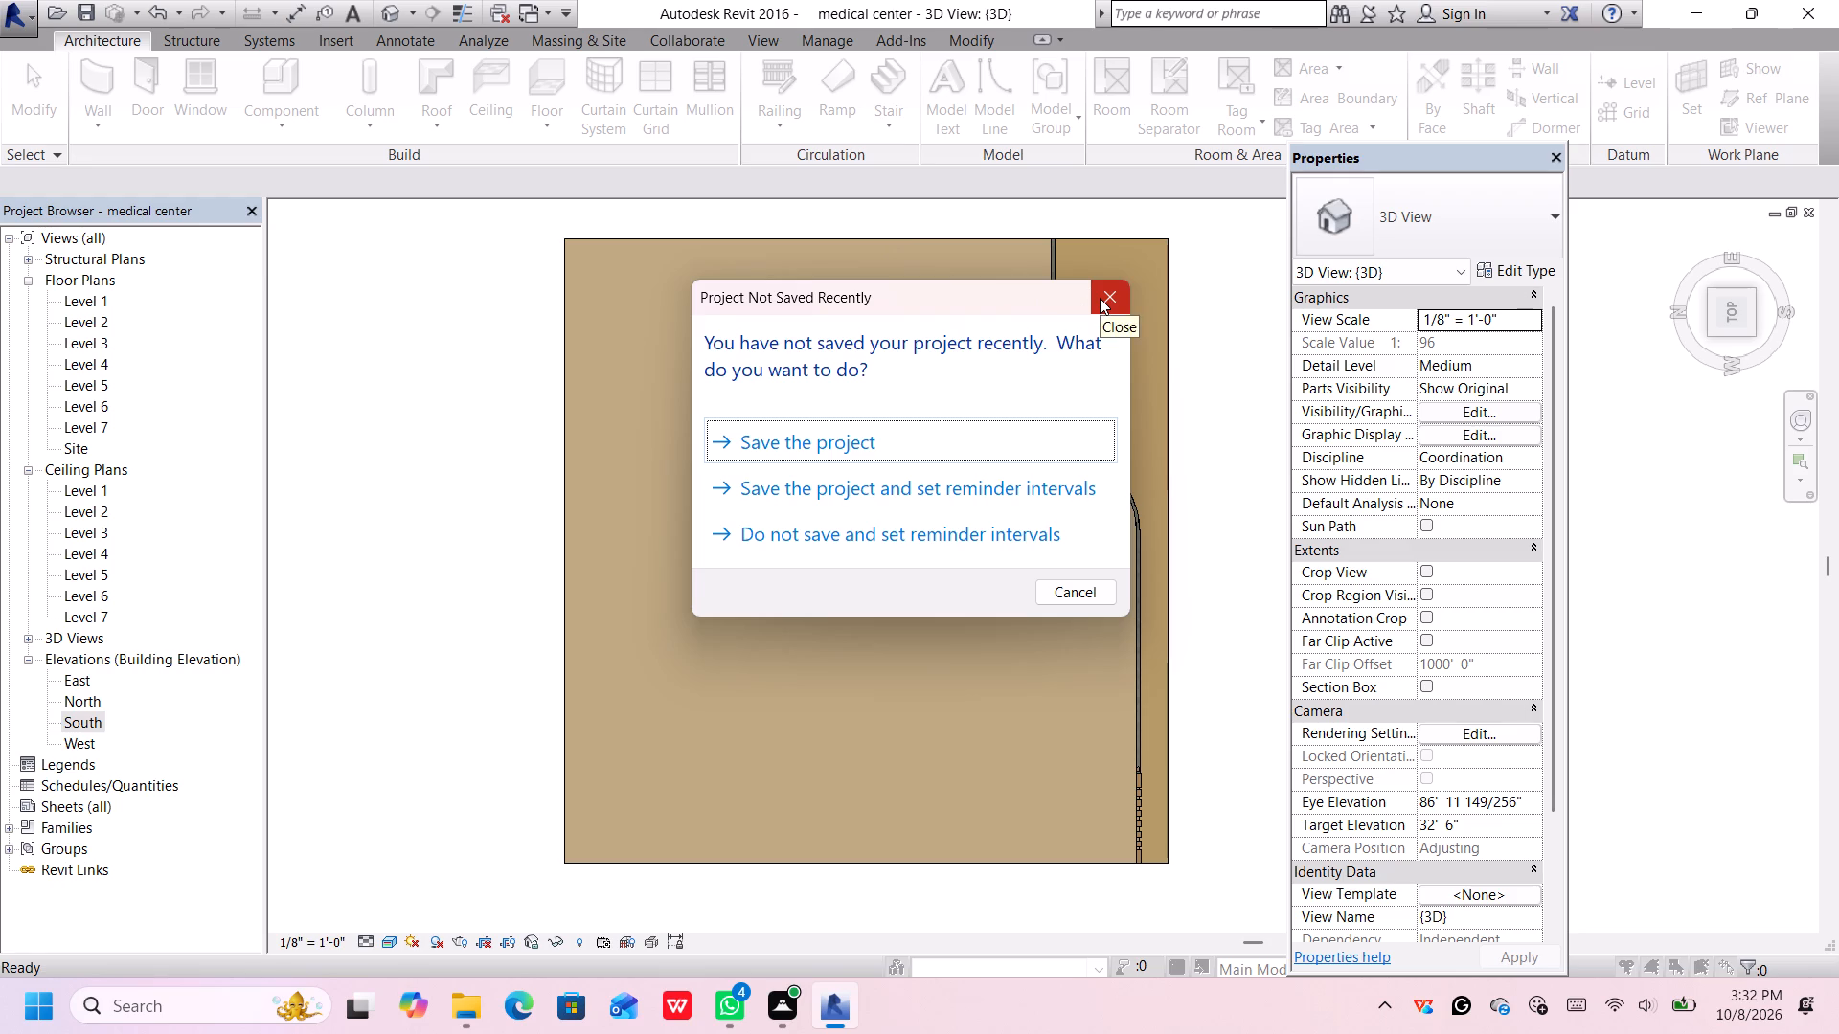
left_click(1051, 443)
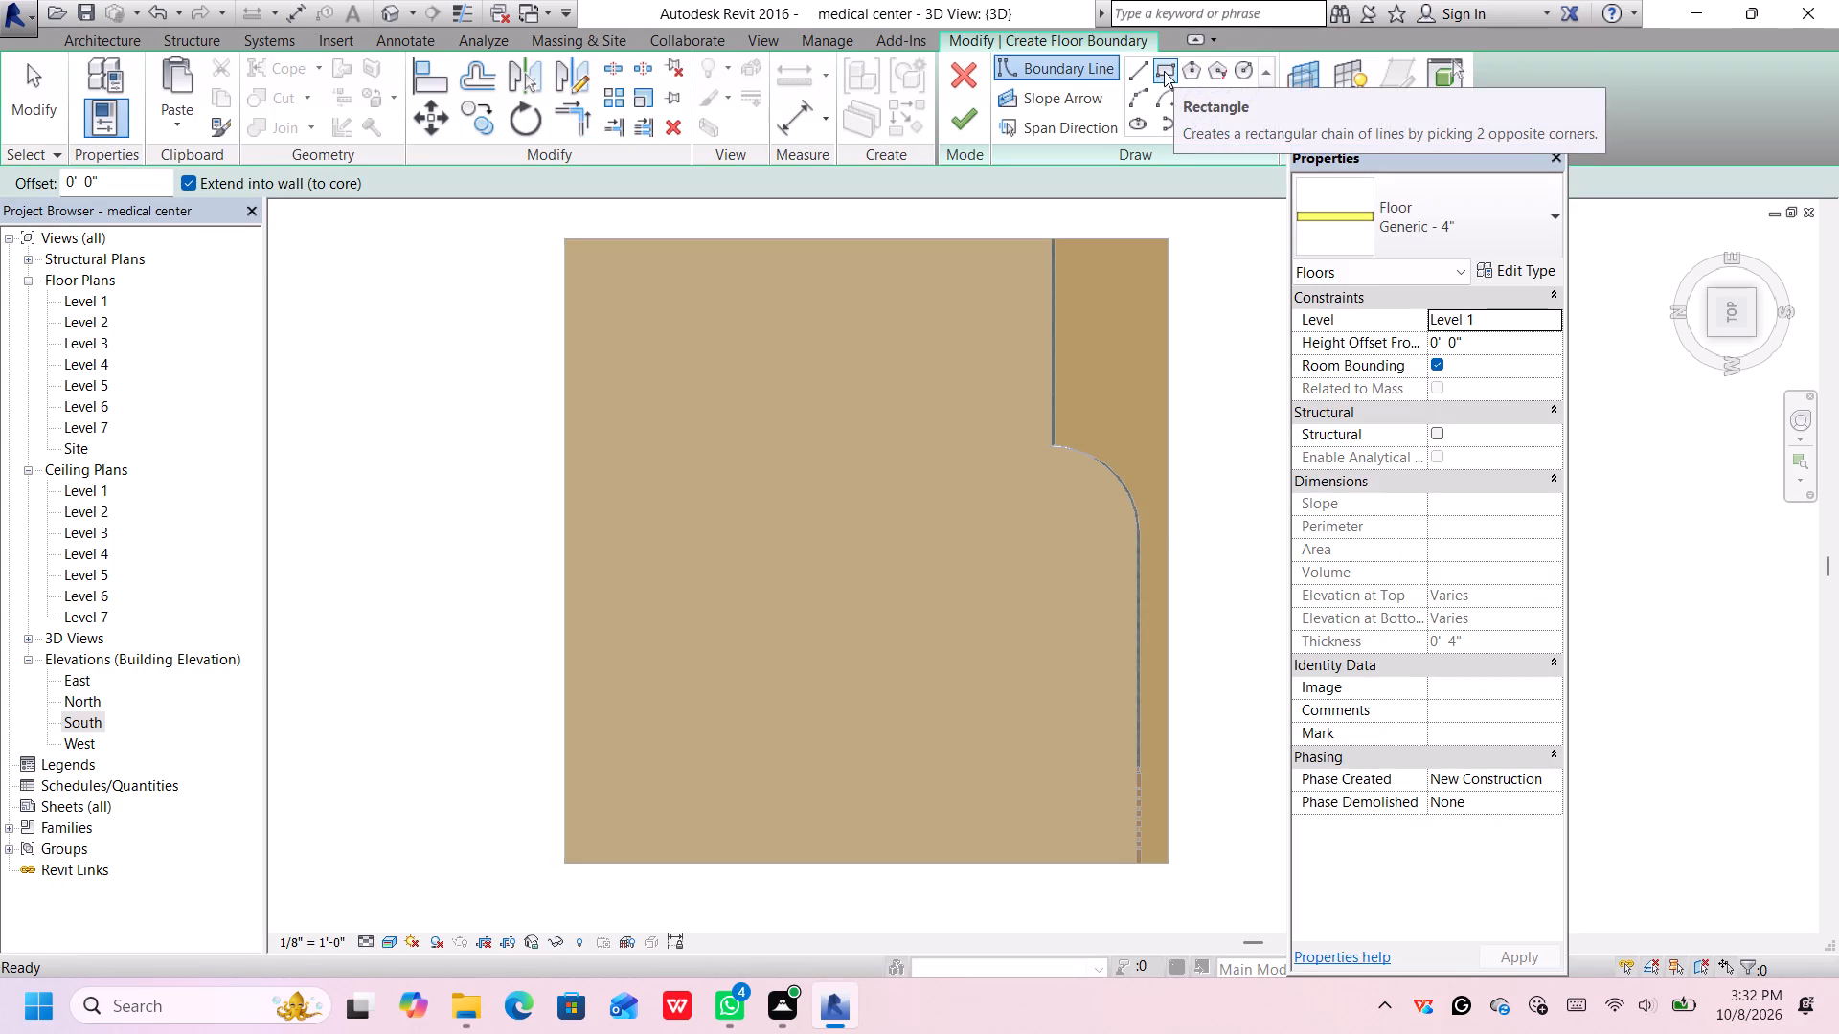
Draw straight floor boundary lines about 35' 3" along the slab's far end and about 14' 11" along the recessed edge to the curve.
left_click(1131, 70)
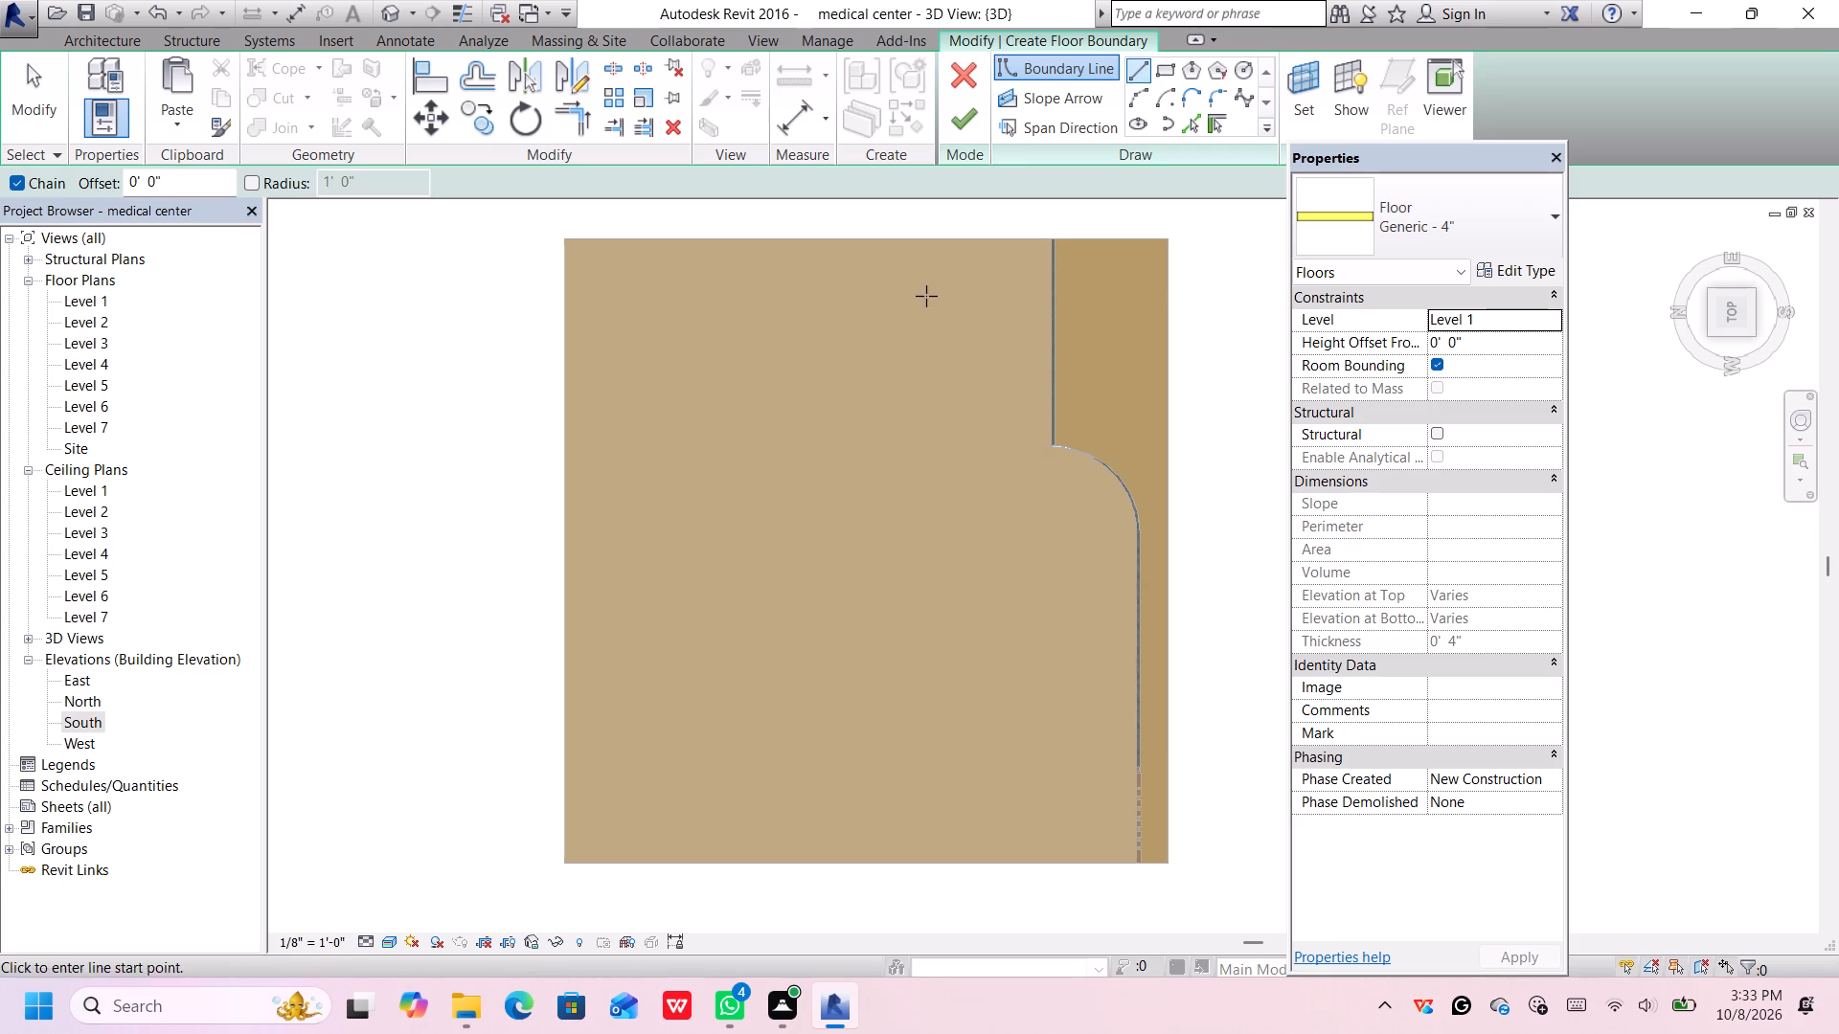
middle_click_drag(924, 297, 899, 346)
scroll(924, 307, "up", 1)
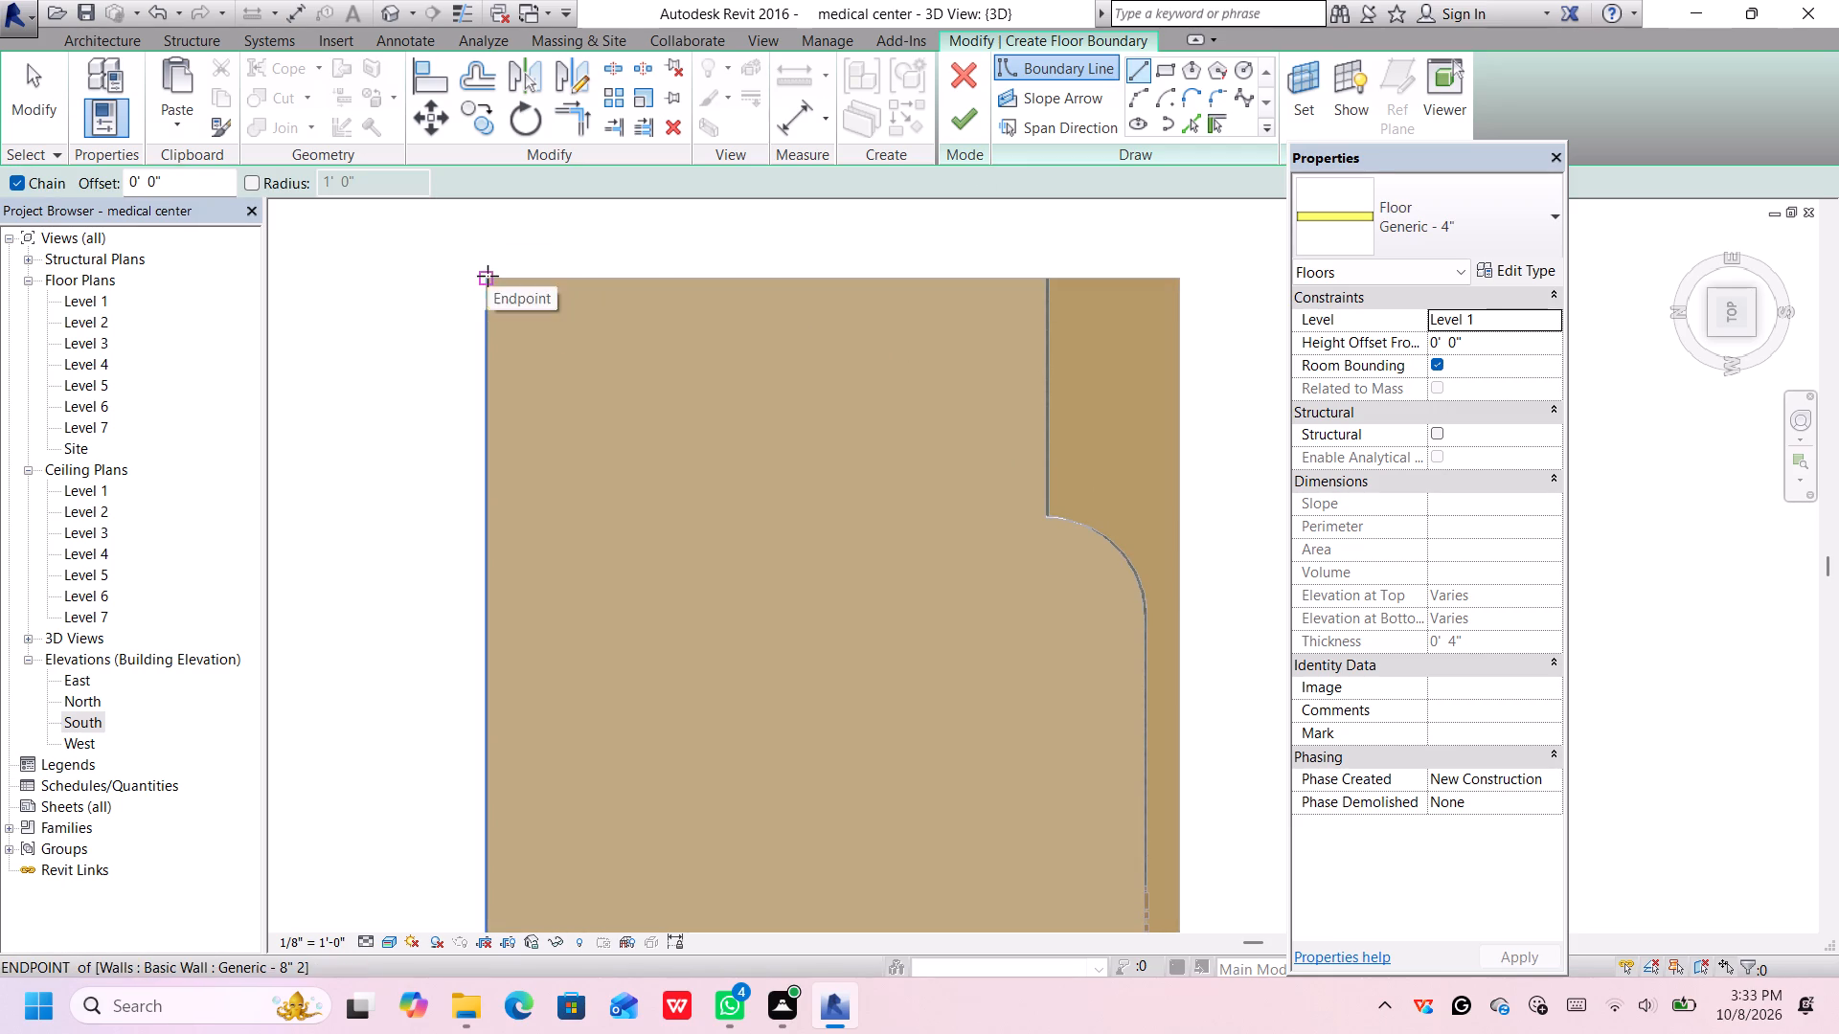
left_click(486, 276)
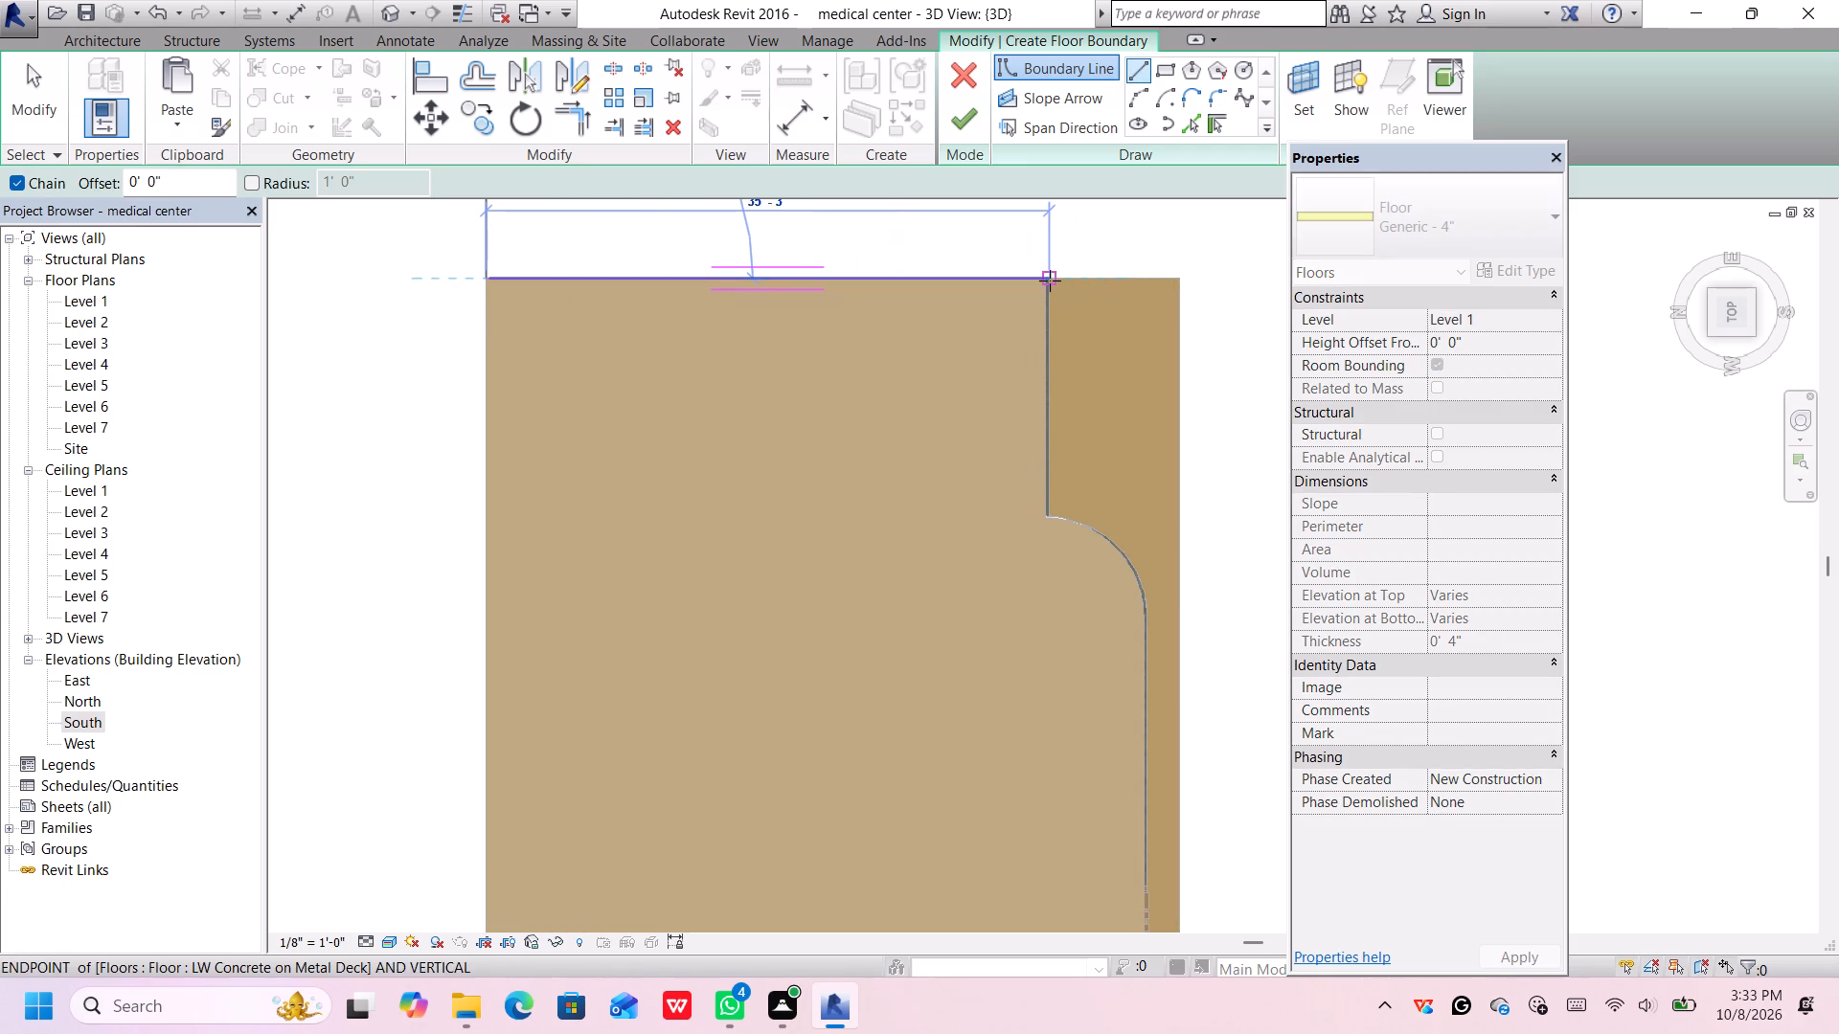
left_click(1050, 280)
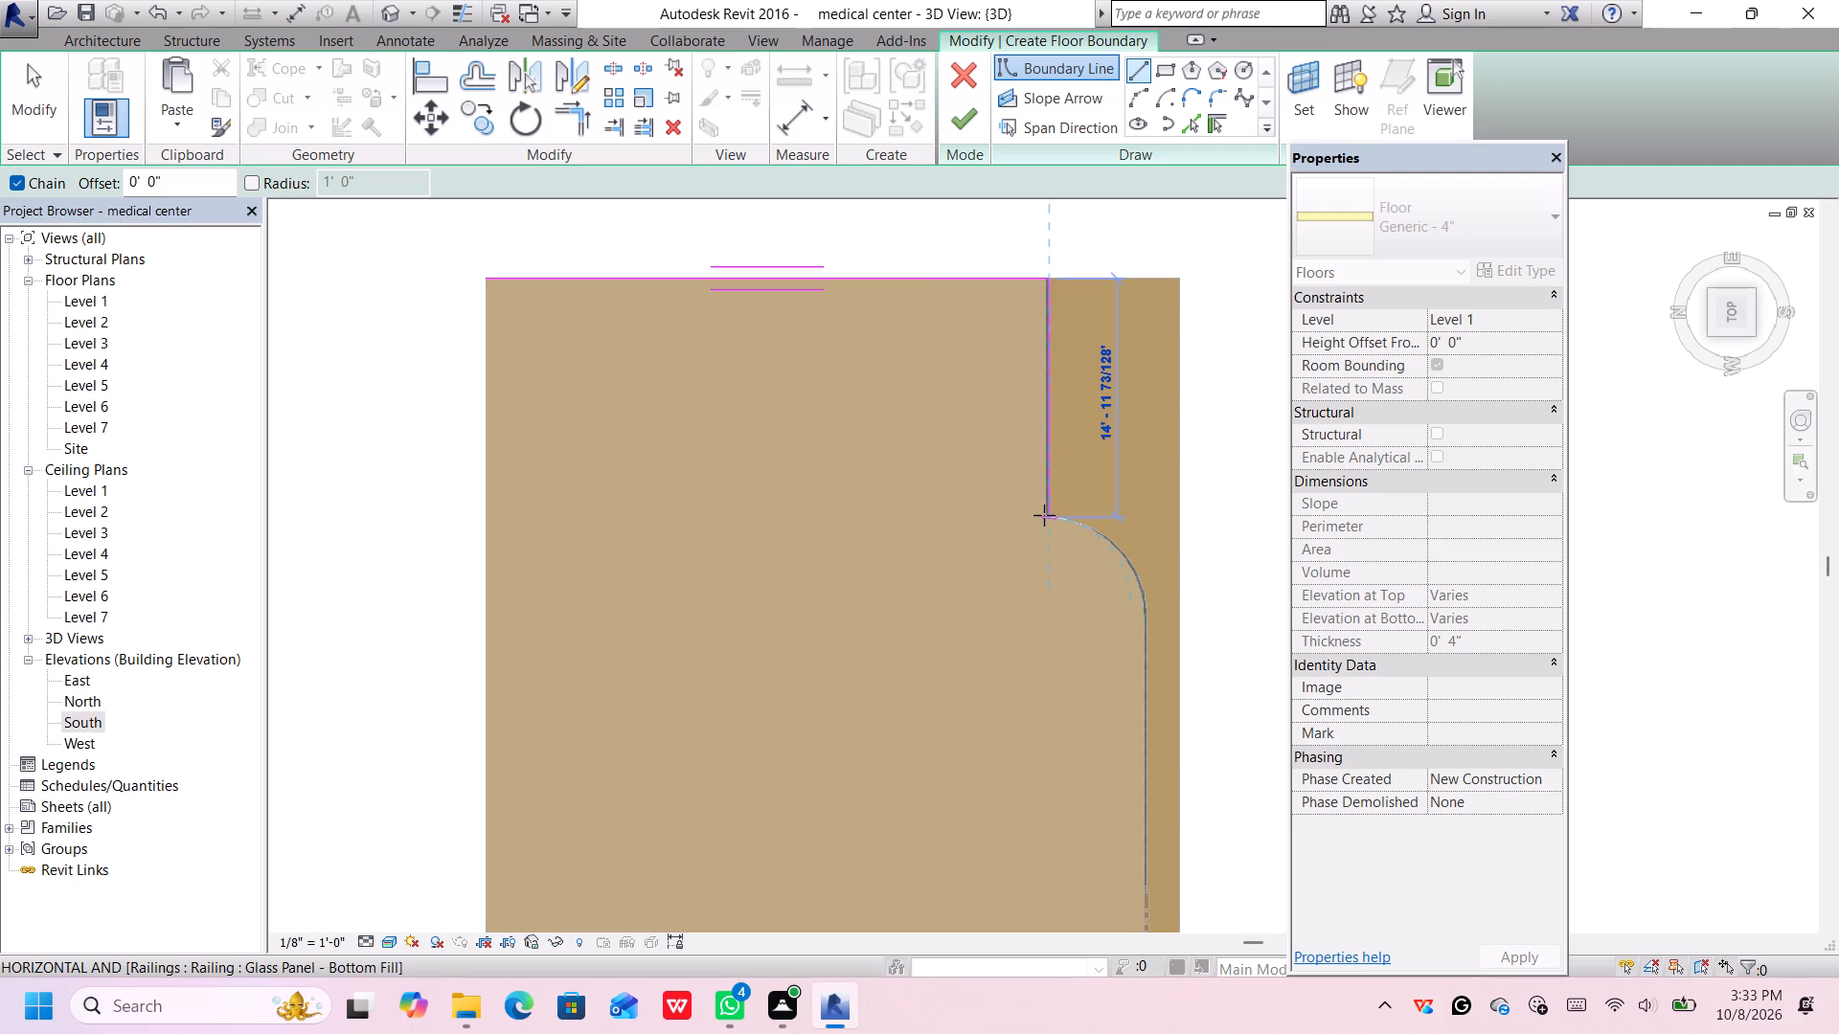
left_click(1044, 517)
middle_click_drag(1042, 504, 1014, 370)
scroll(1014, 379, "down", 3)
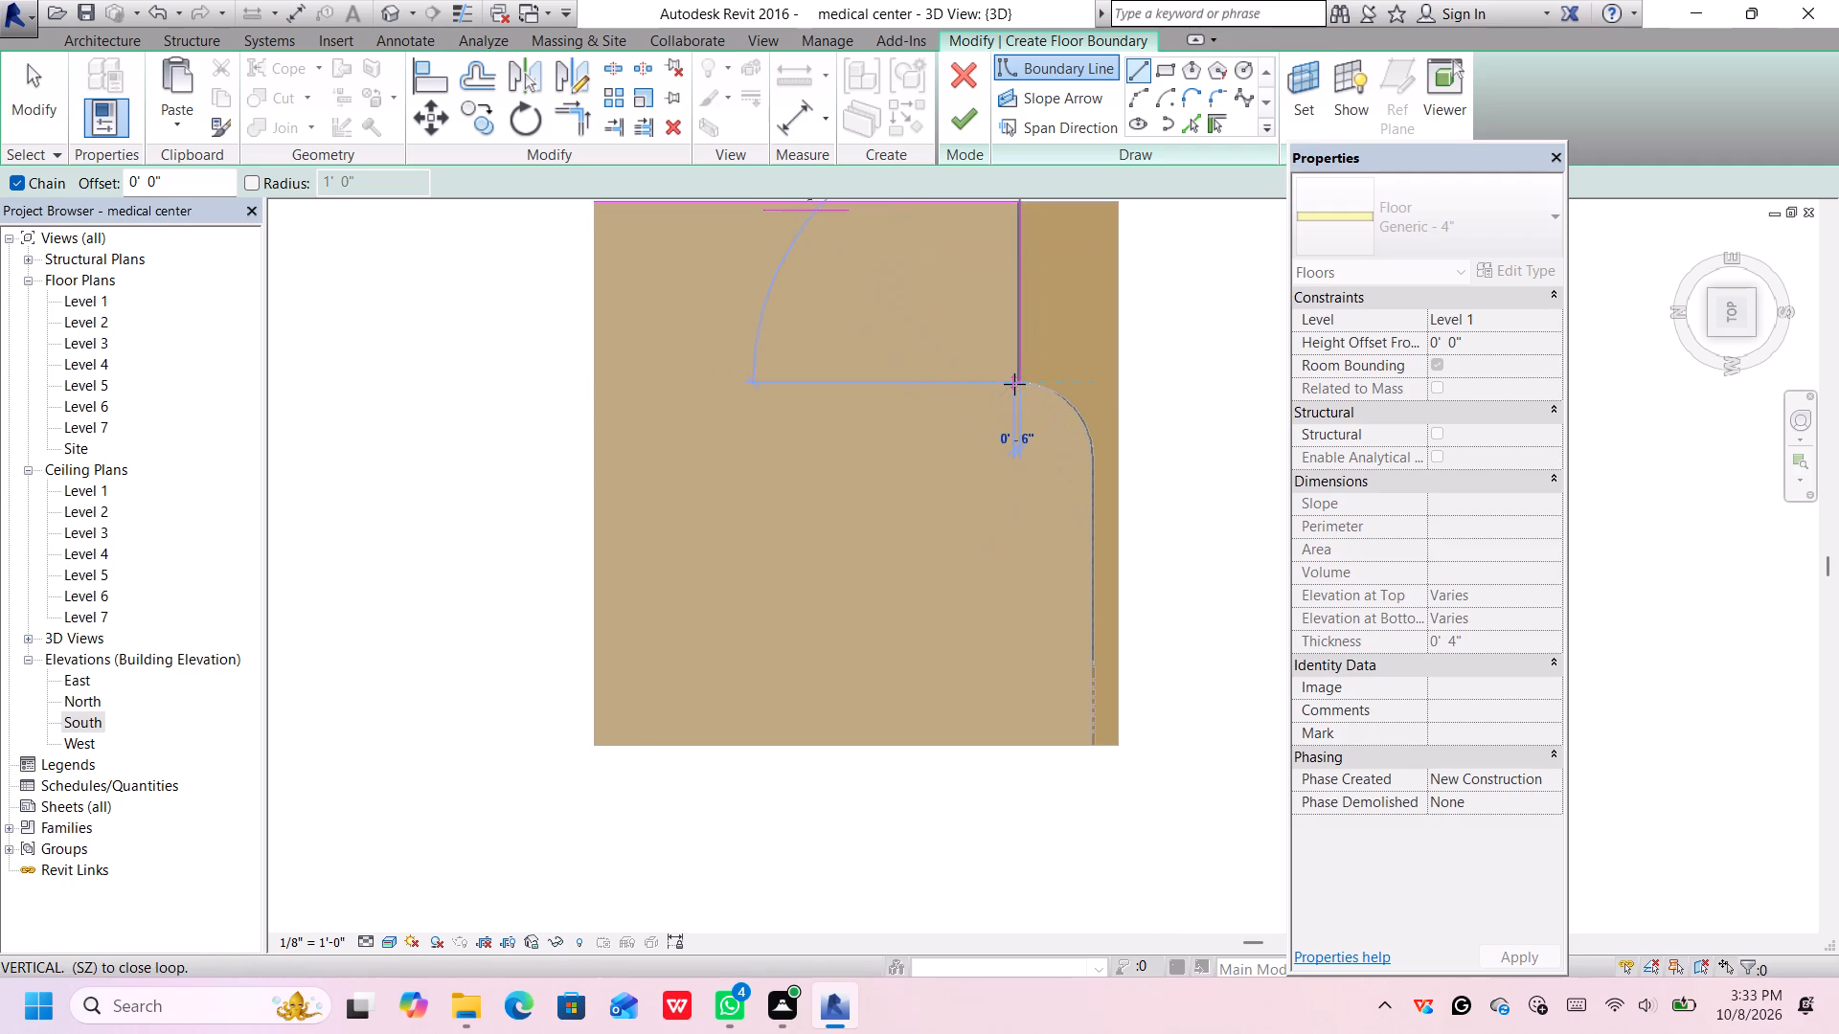
middle_click_drag(1014, 384, 1016, 416)
key("space")
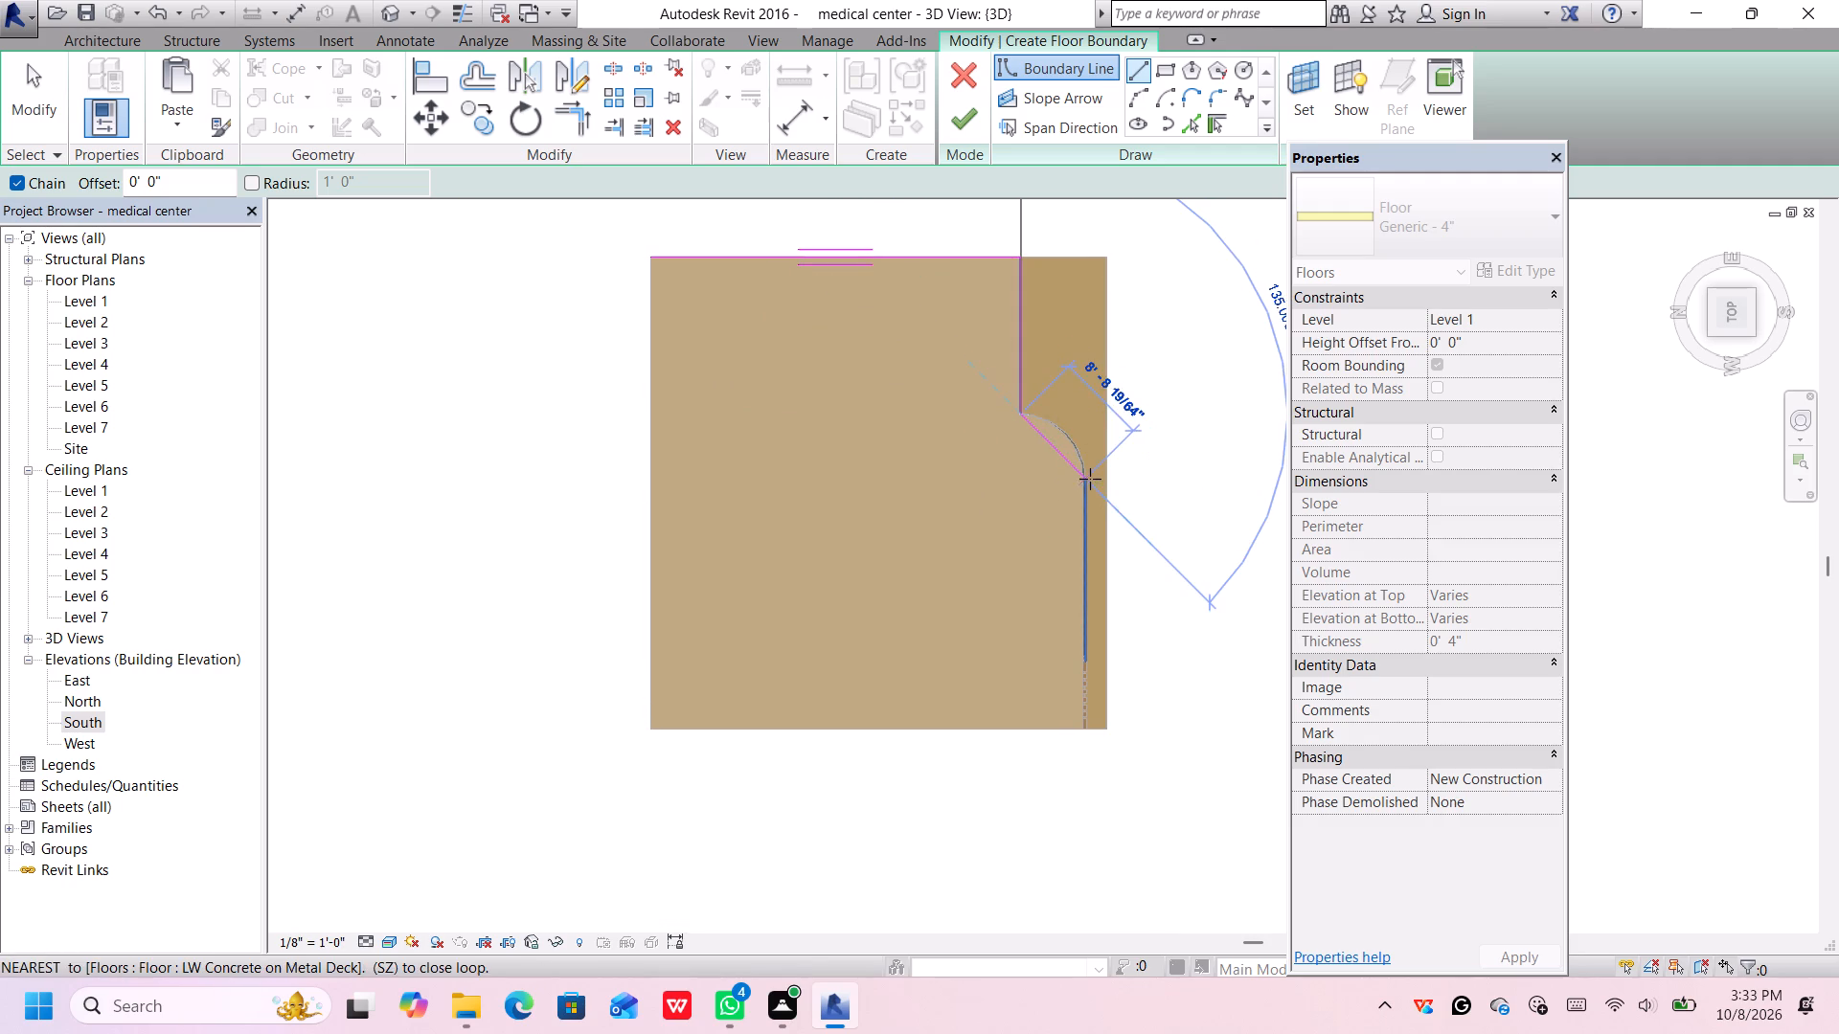
key("Escape")
Draw the floor boundary line along the slab's full rear edge, opposite the balconies, starting from the existing line's rear corner.
scroll(987, 240, "down", 1)
scroll(1031, 93, "up", 1)
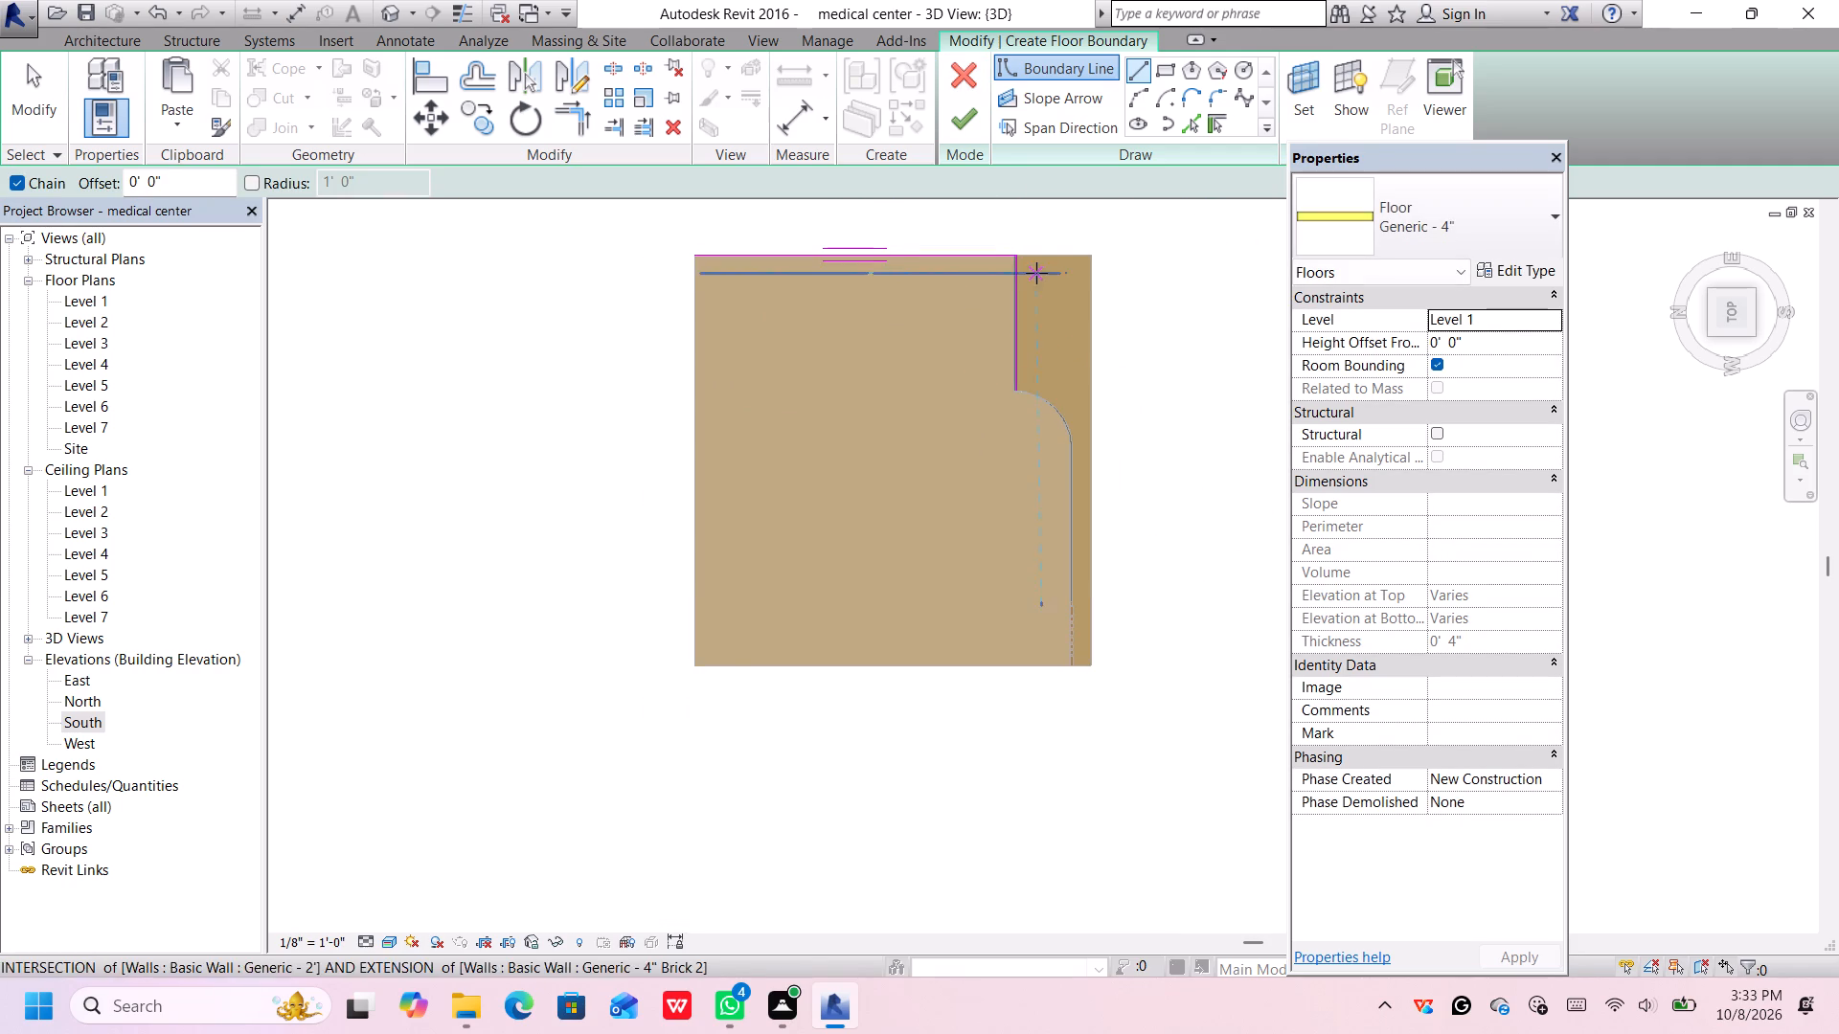
scroll(1036, 273, "down", 1)
middle_click_drag(1036, 273, 1039, 320)
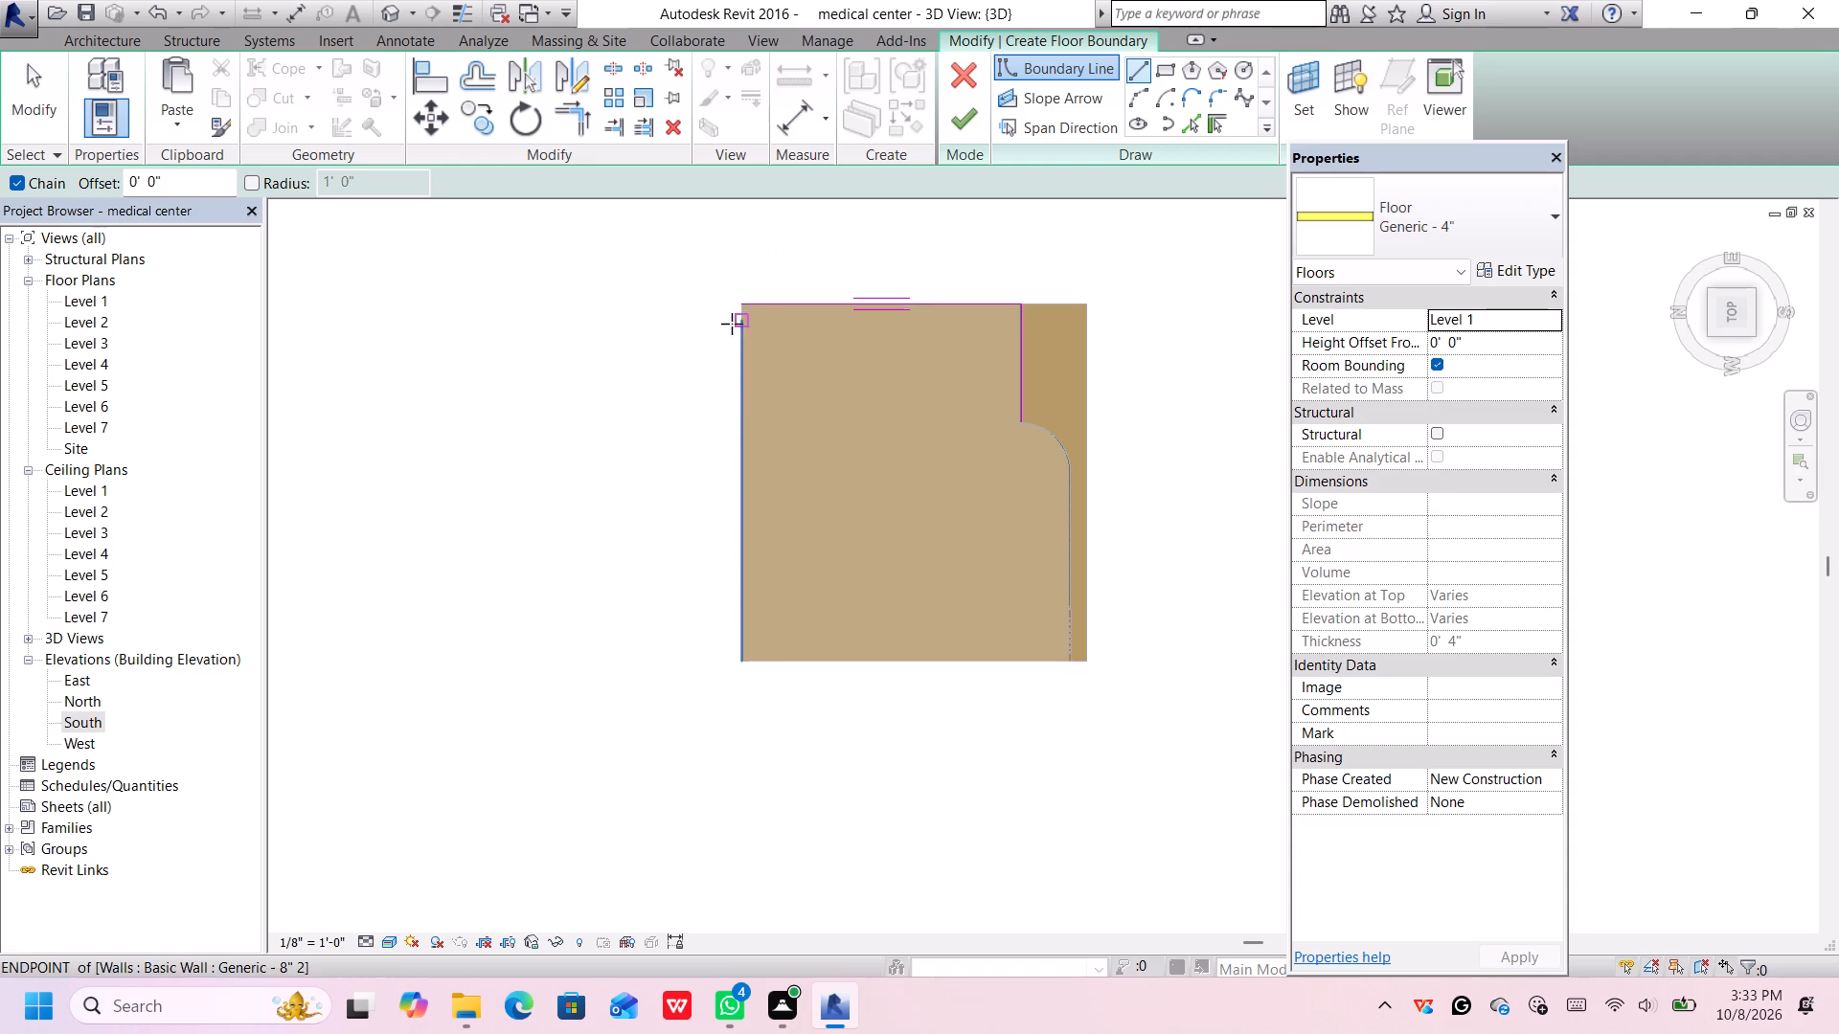
scroll(732, 326, "up", 2)
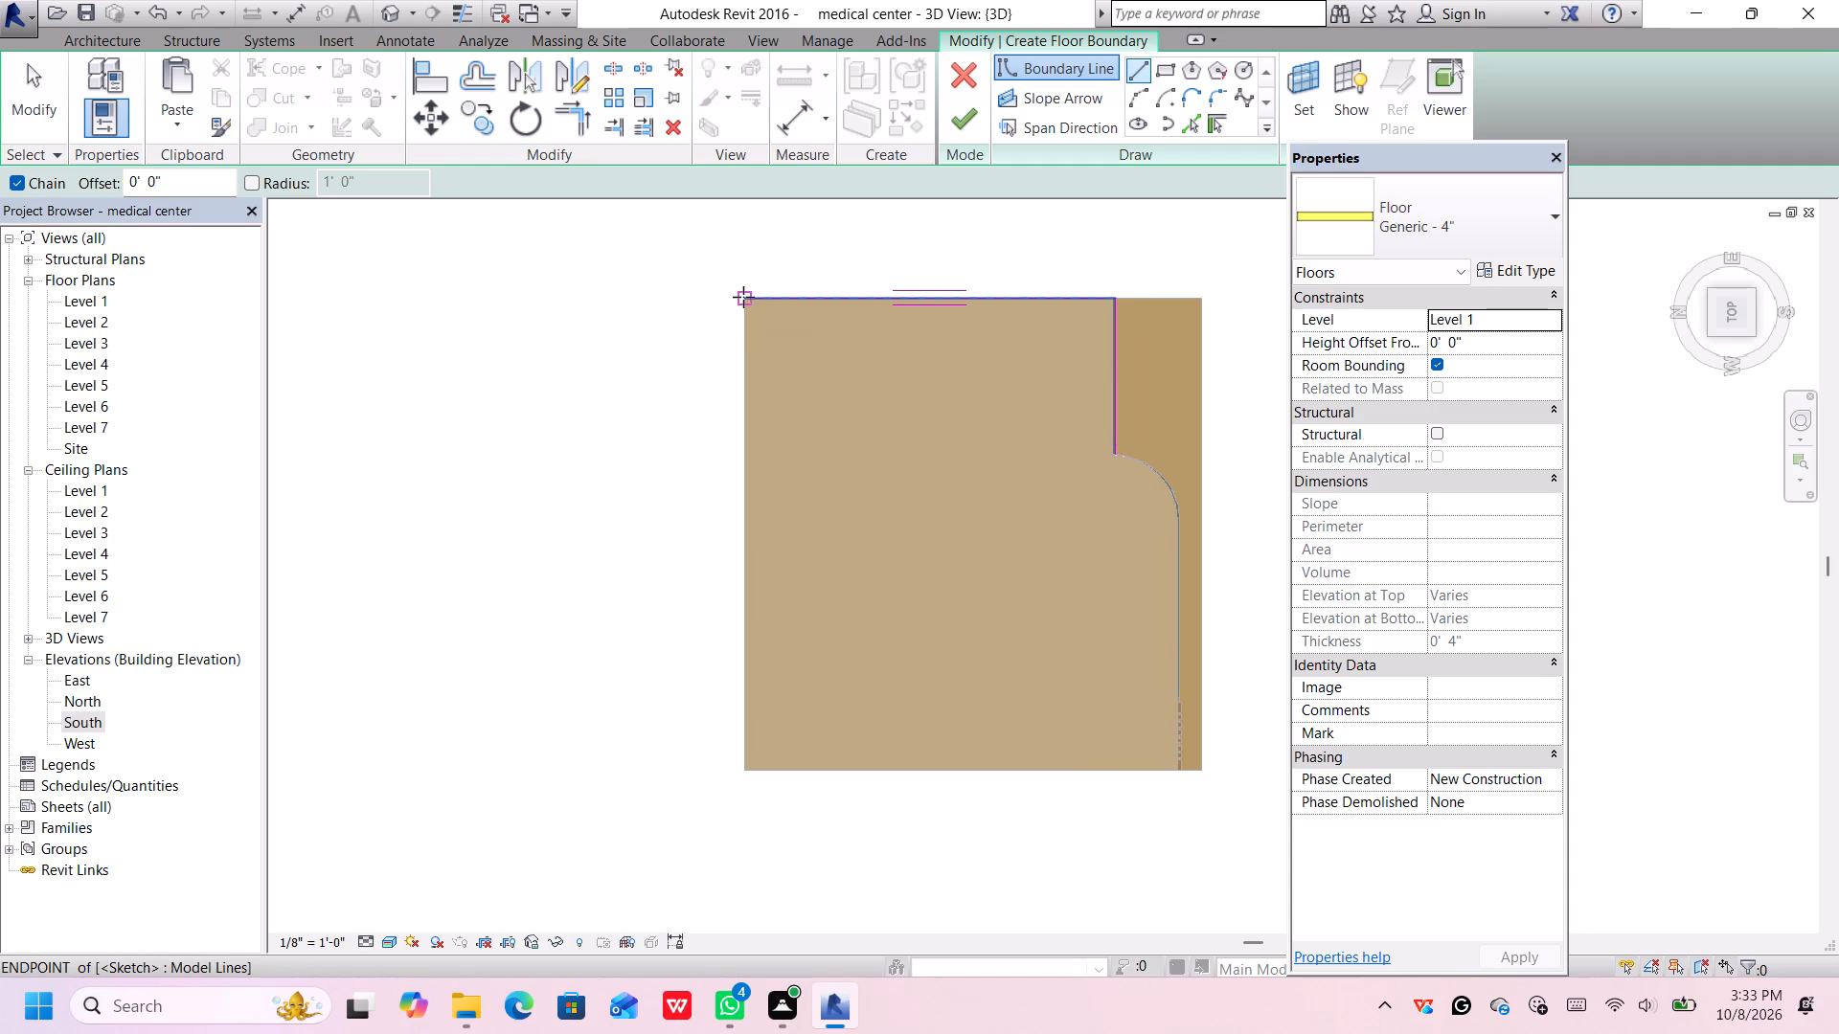
left_click(743, 297)
left_click(743, 775)
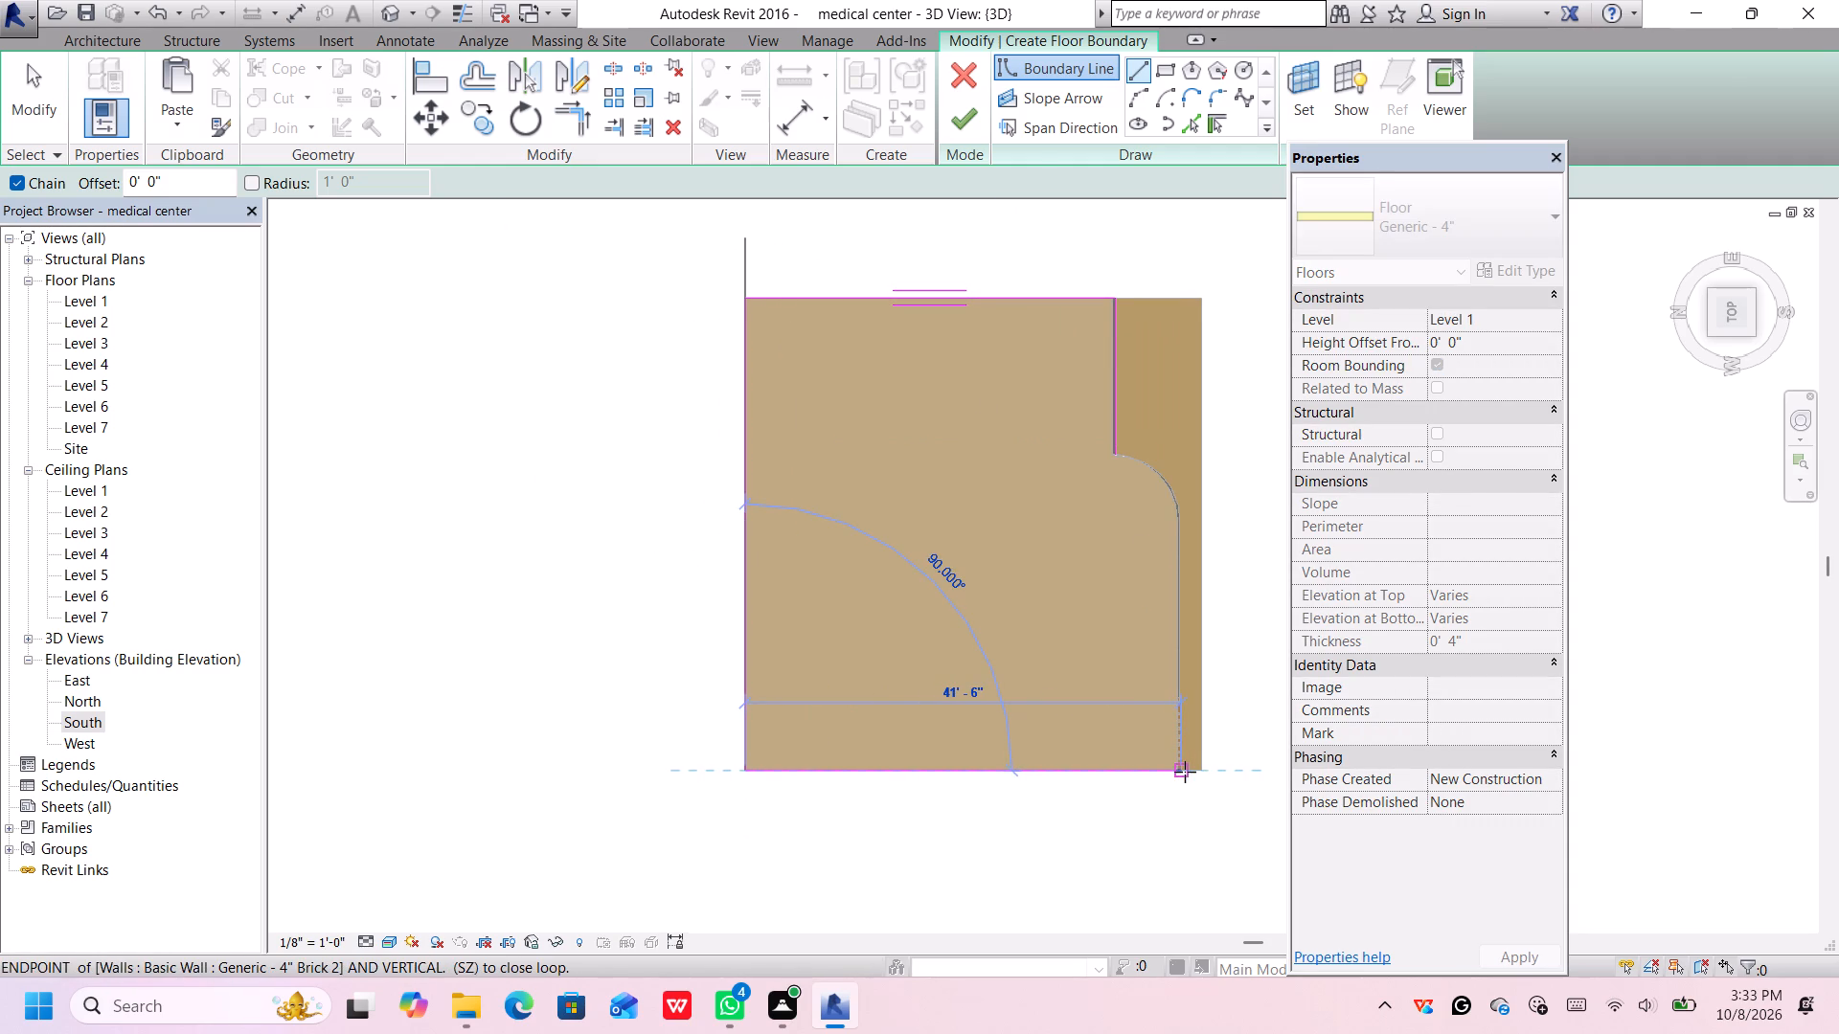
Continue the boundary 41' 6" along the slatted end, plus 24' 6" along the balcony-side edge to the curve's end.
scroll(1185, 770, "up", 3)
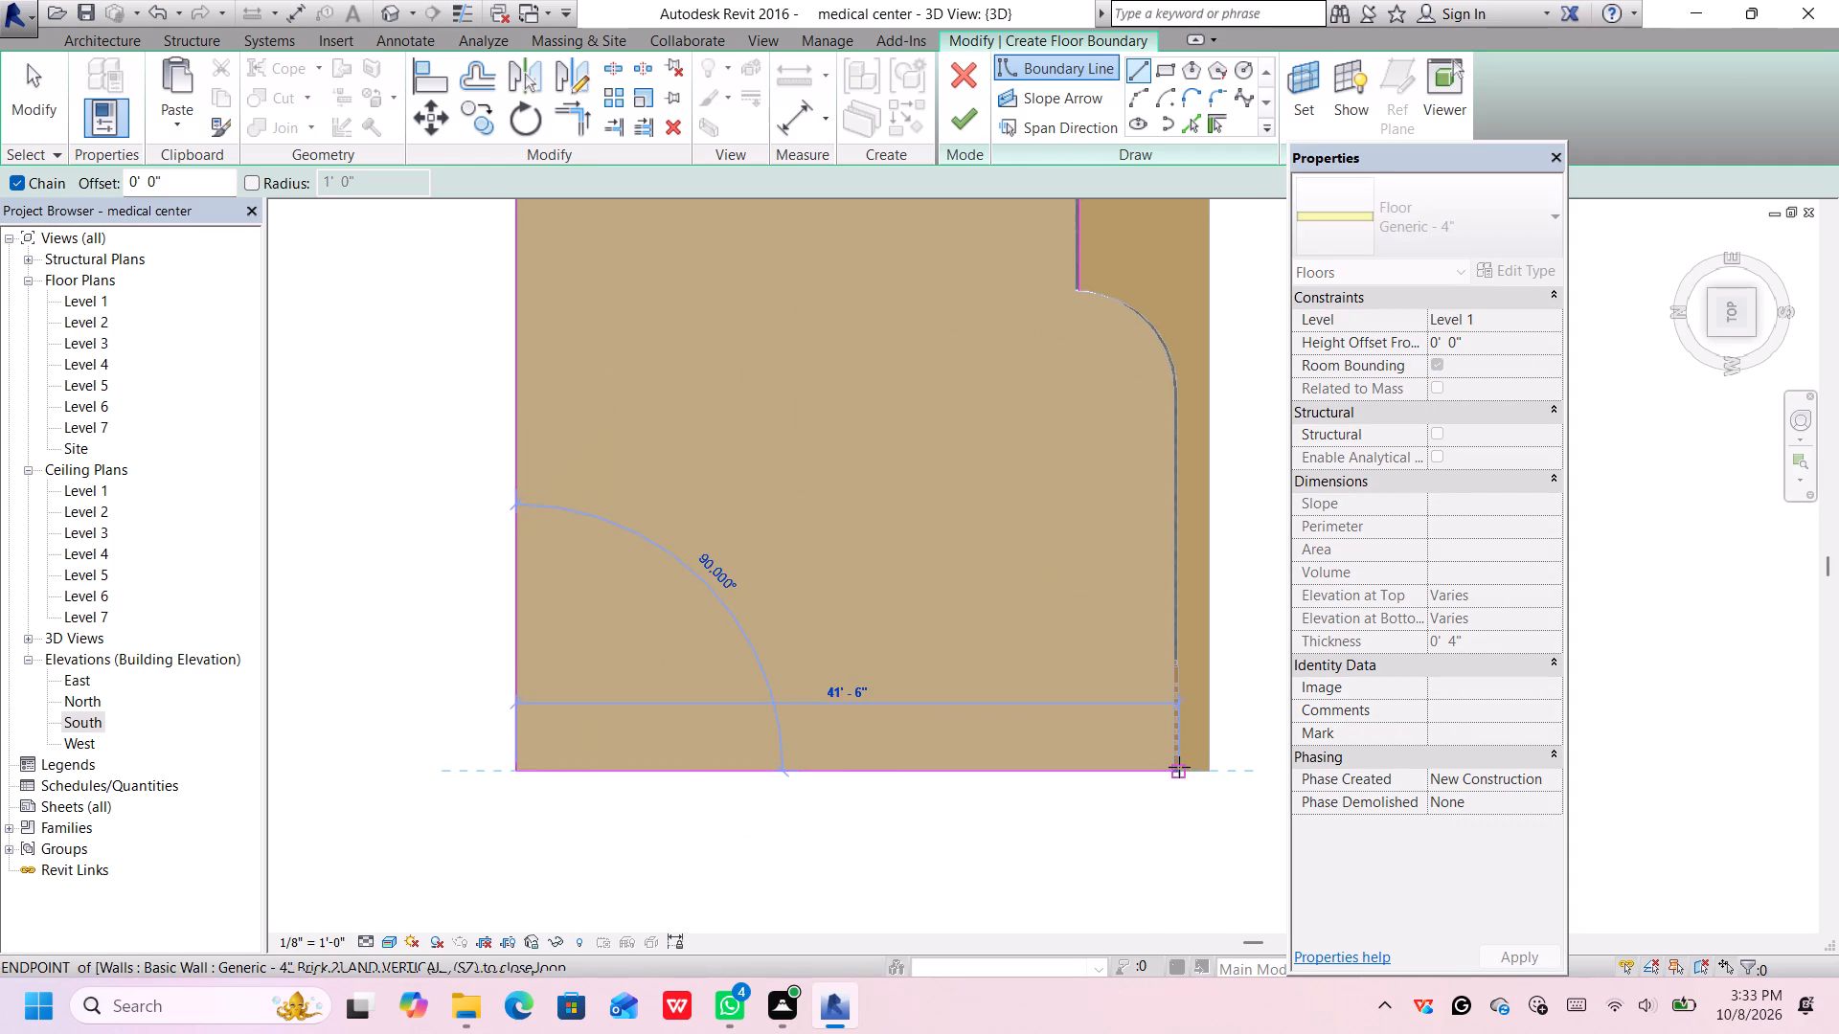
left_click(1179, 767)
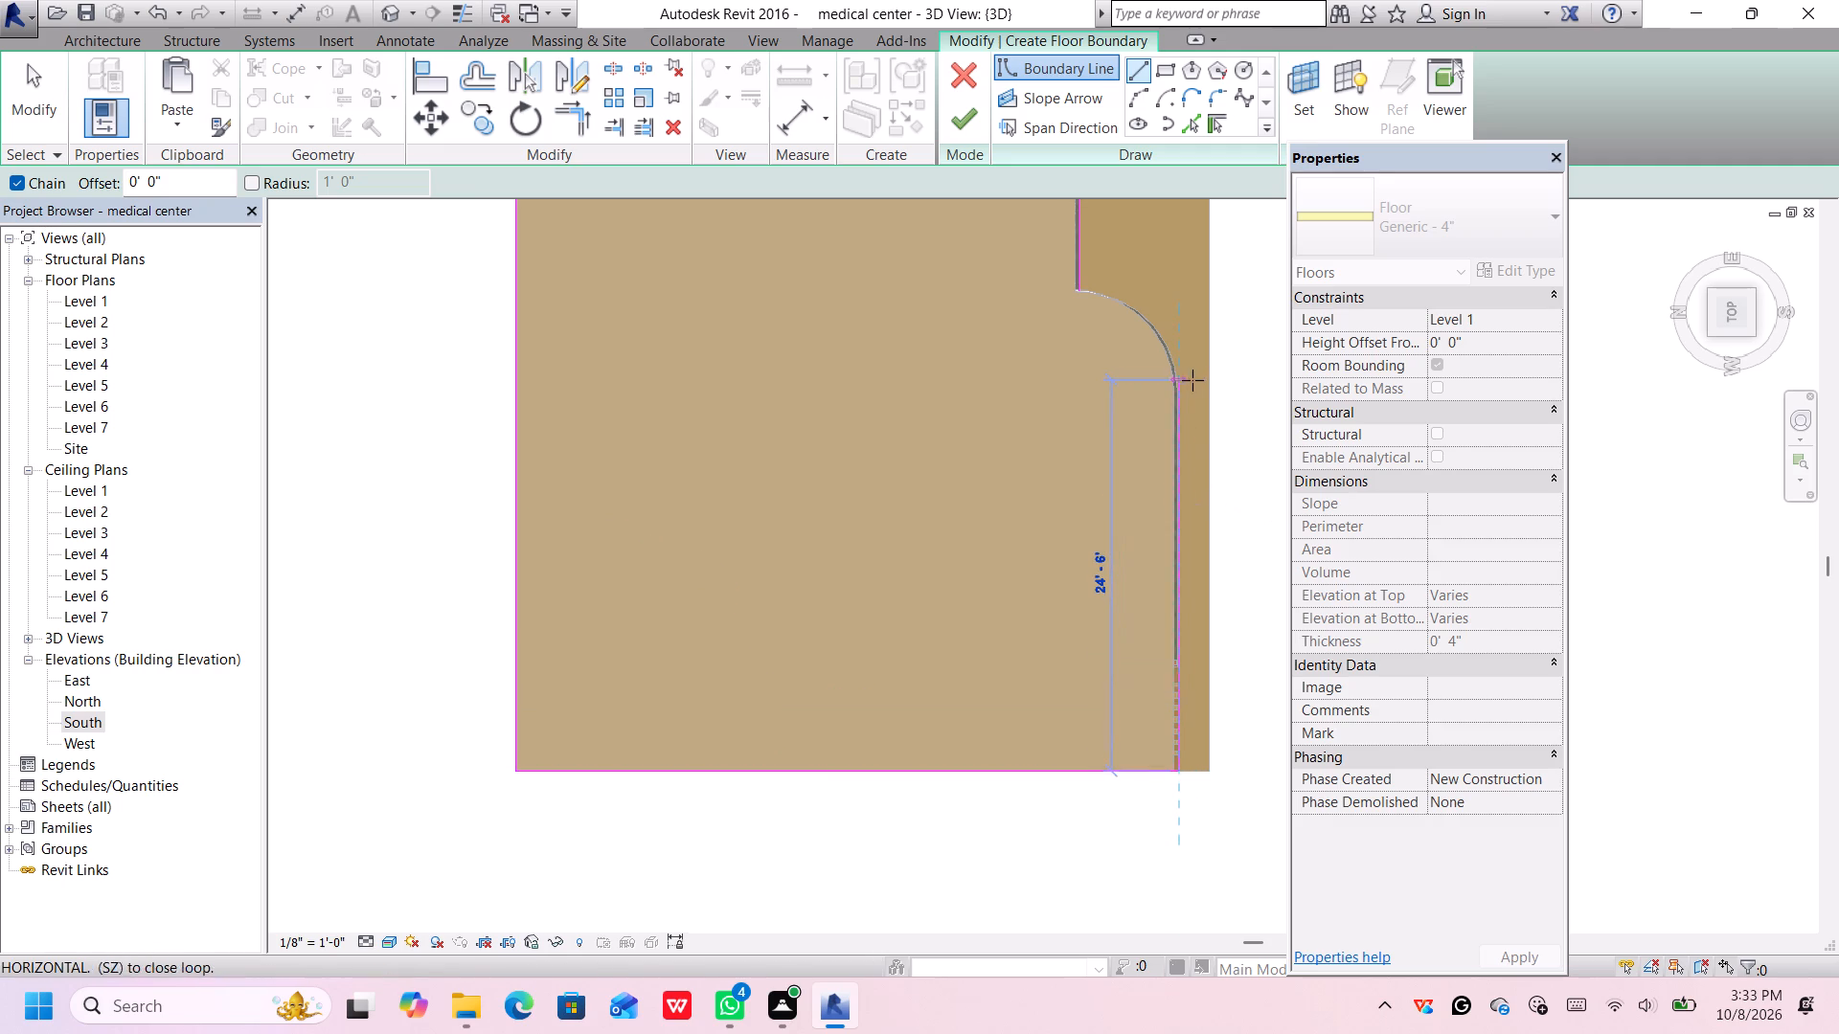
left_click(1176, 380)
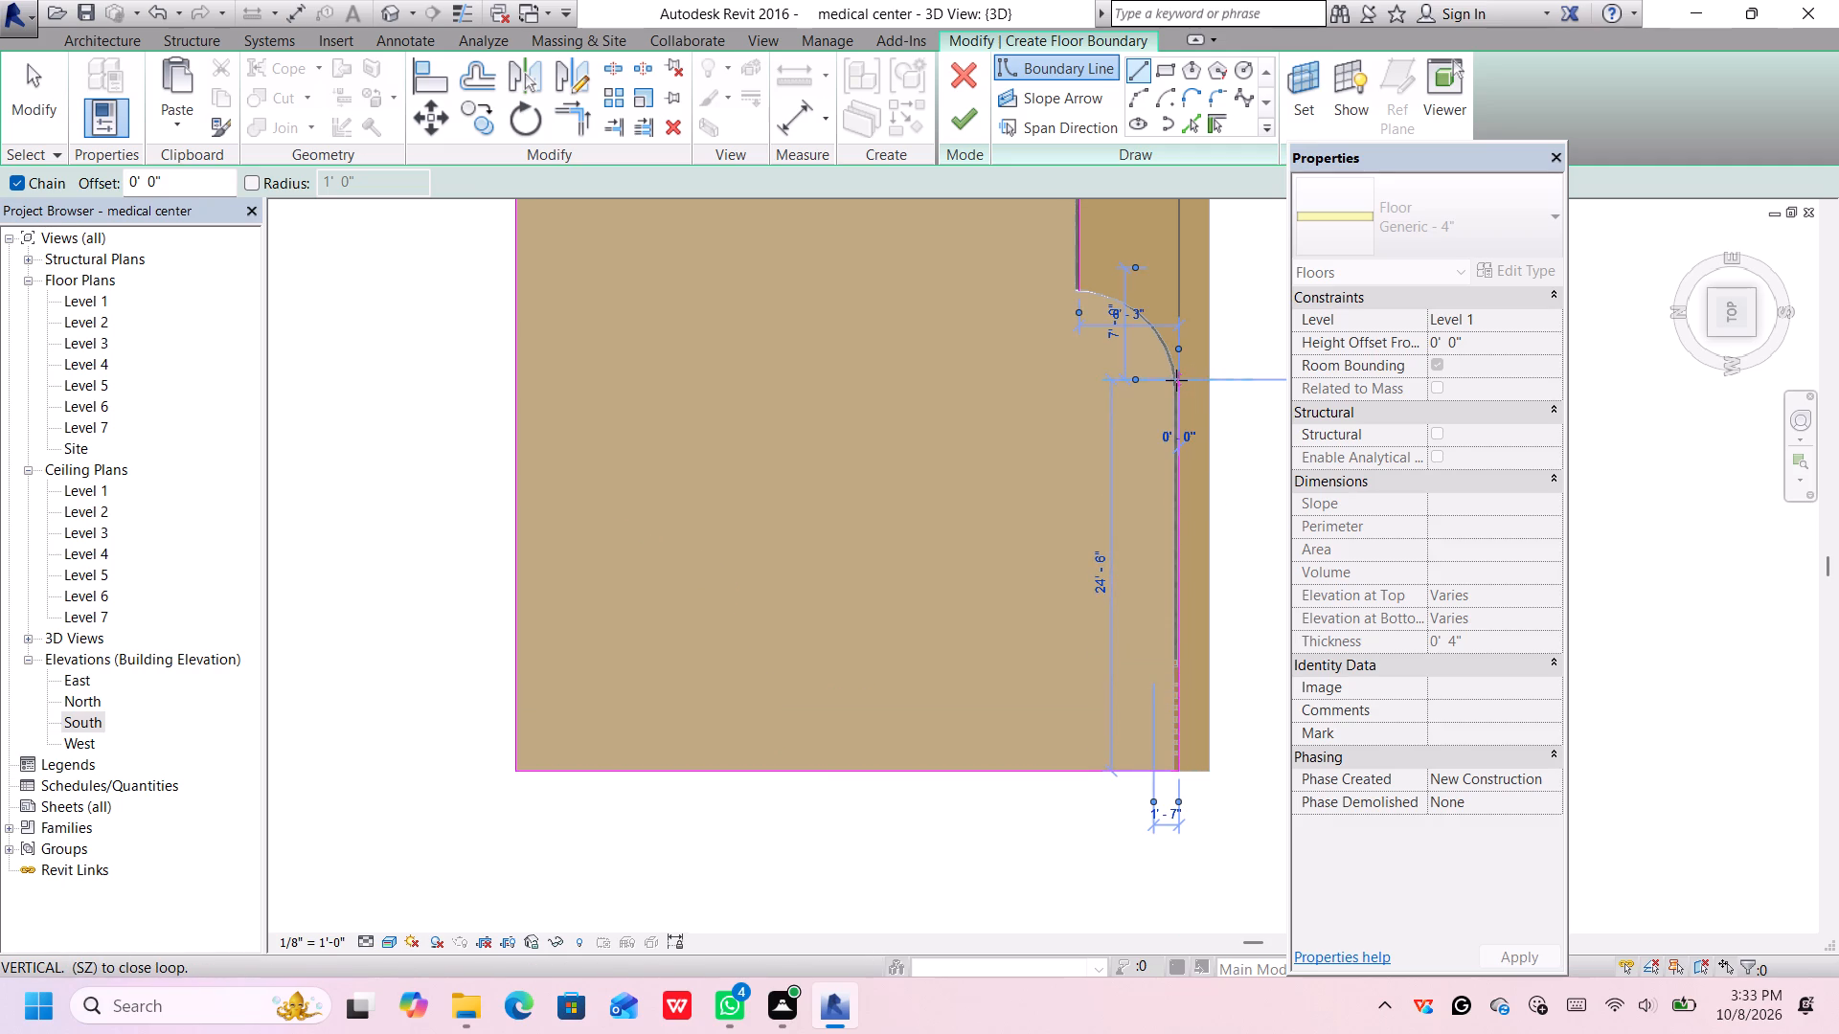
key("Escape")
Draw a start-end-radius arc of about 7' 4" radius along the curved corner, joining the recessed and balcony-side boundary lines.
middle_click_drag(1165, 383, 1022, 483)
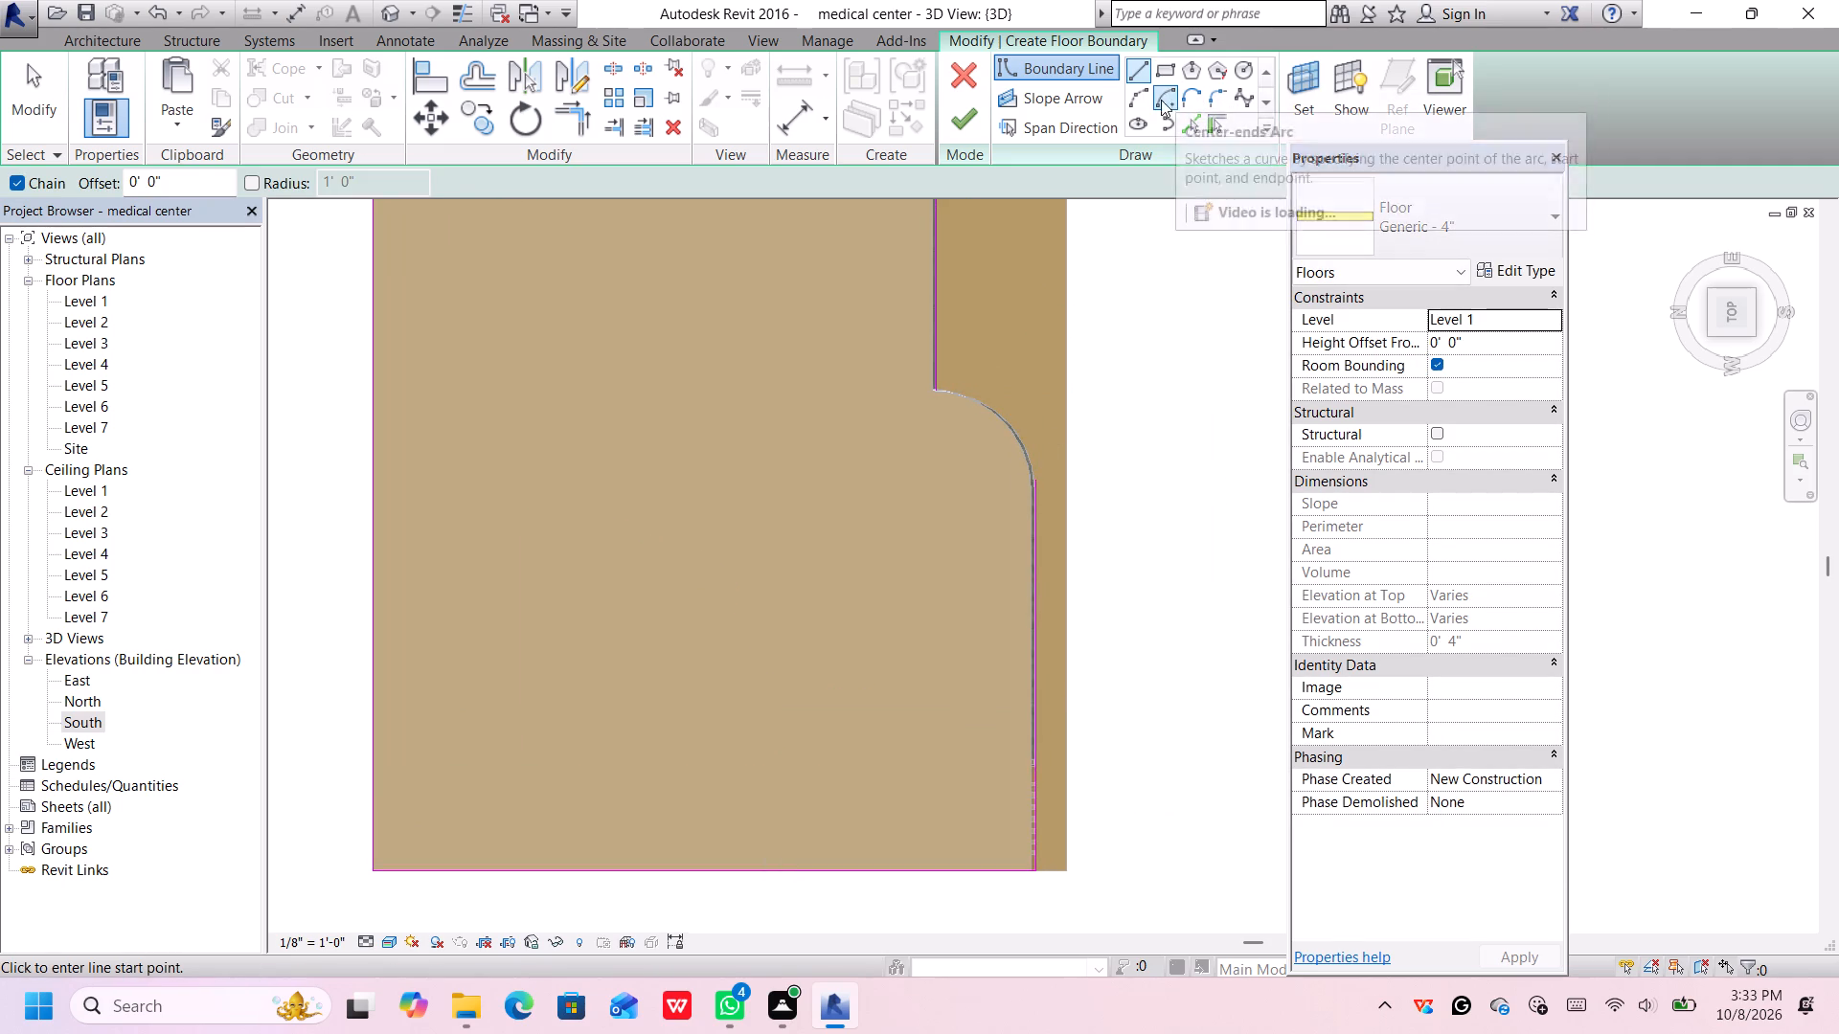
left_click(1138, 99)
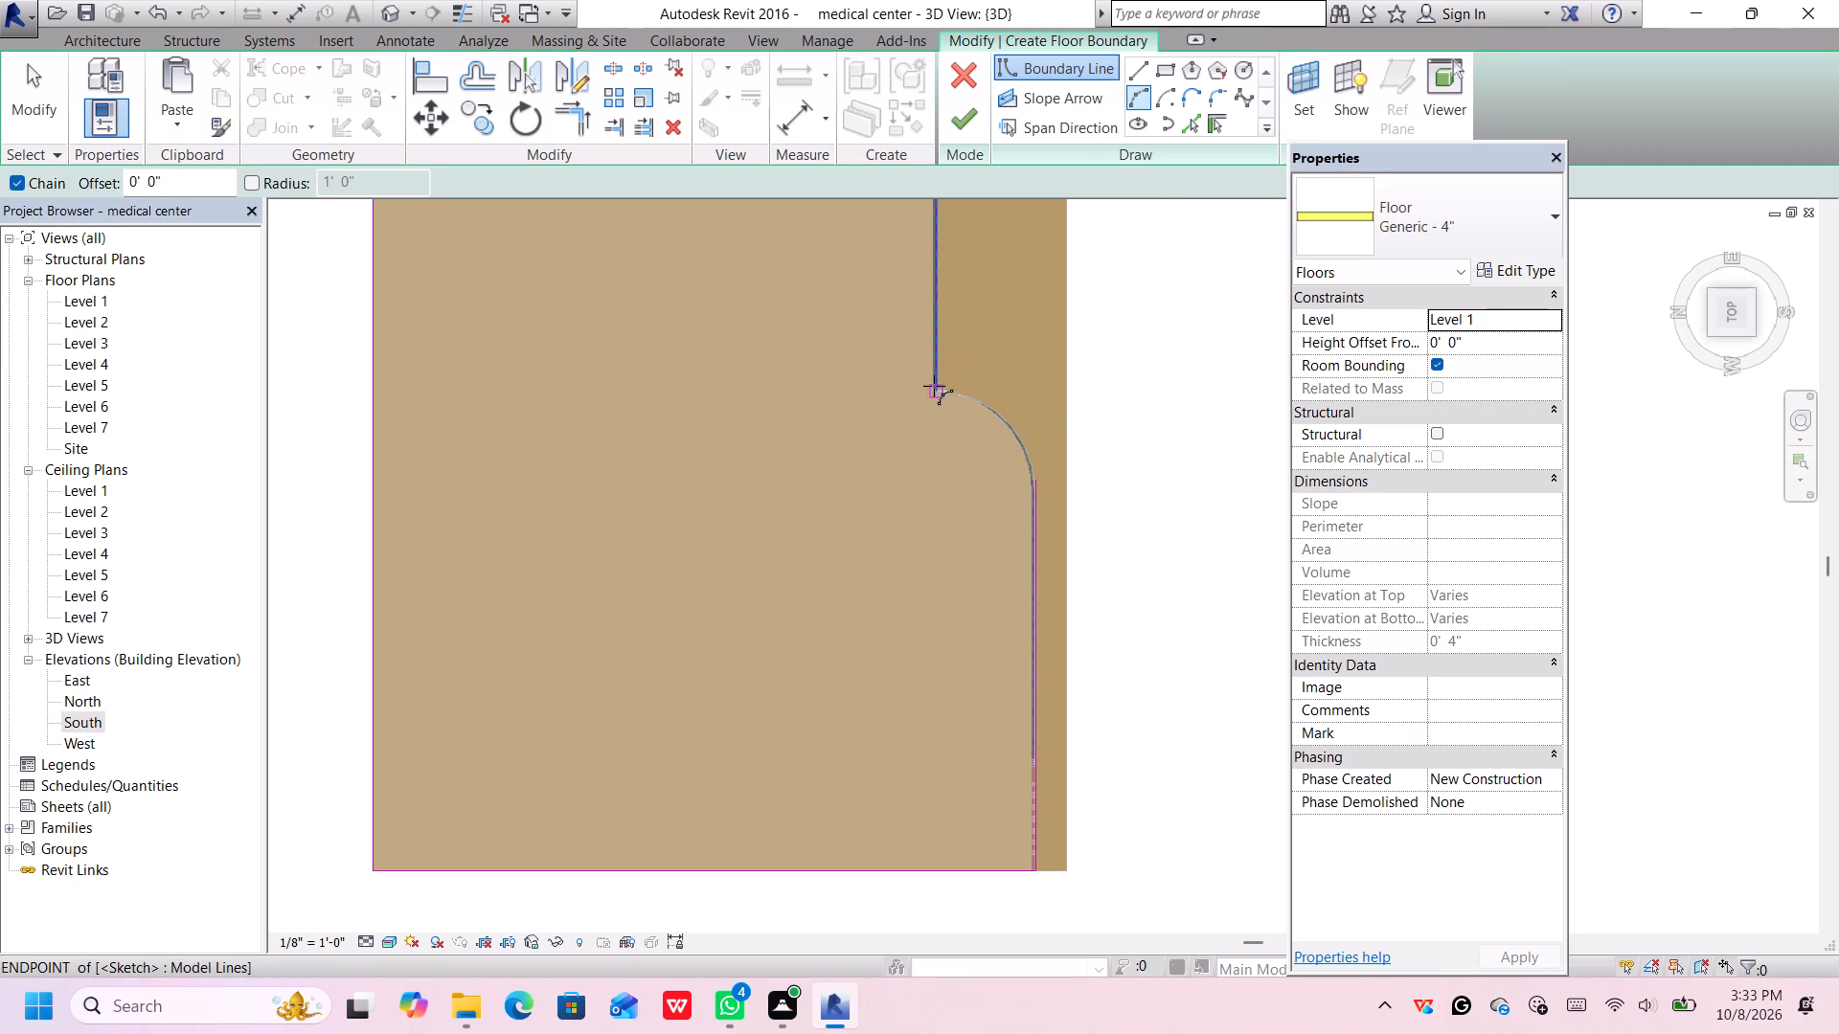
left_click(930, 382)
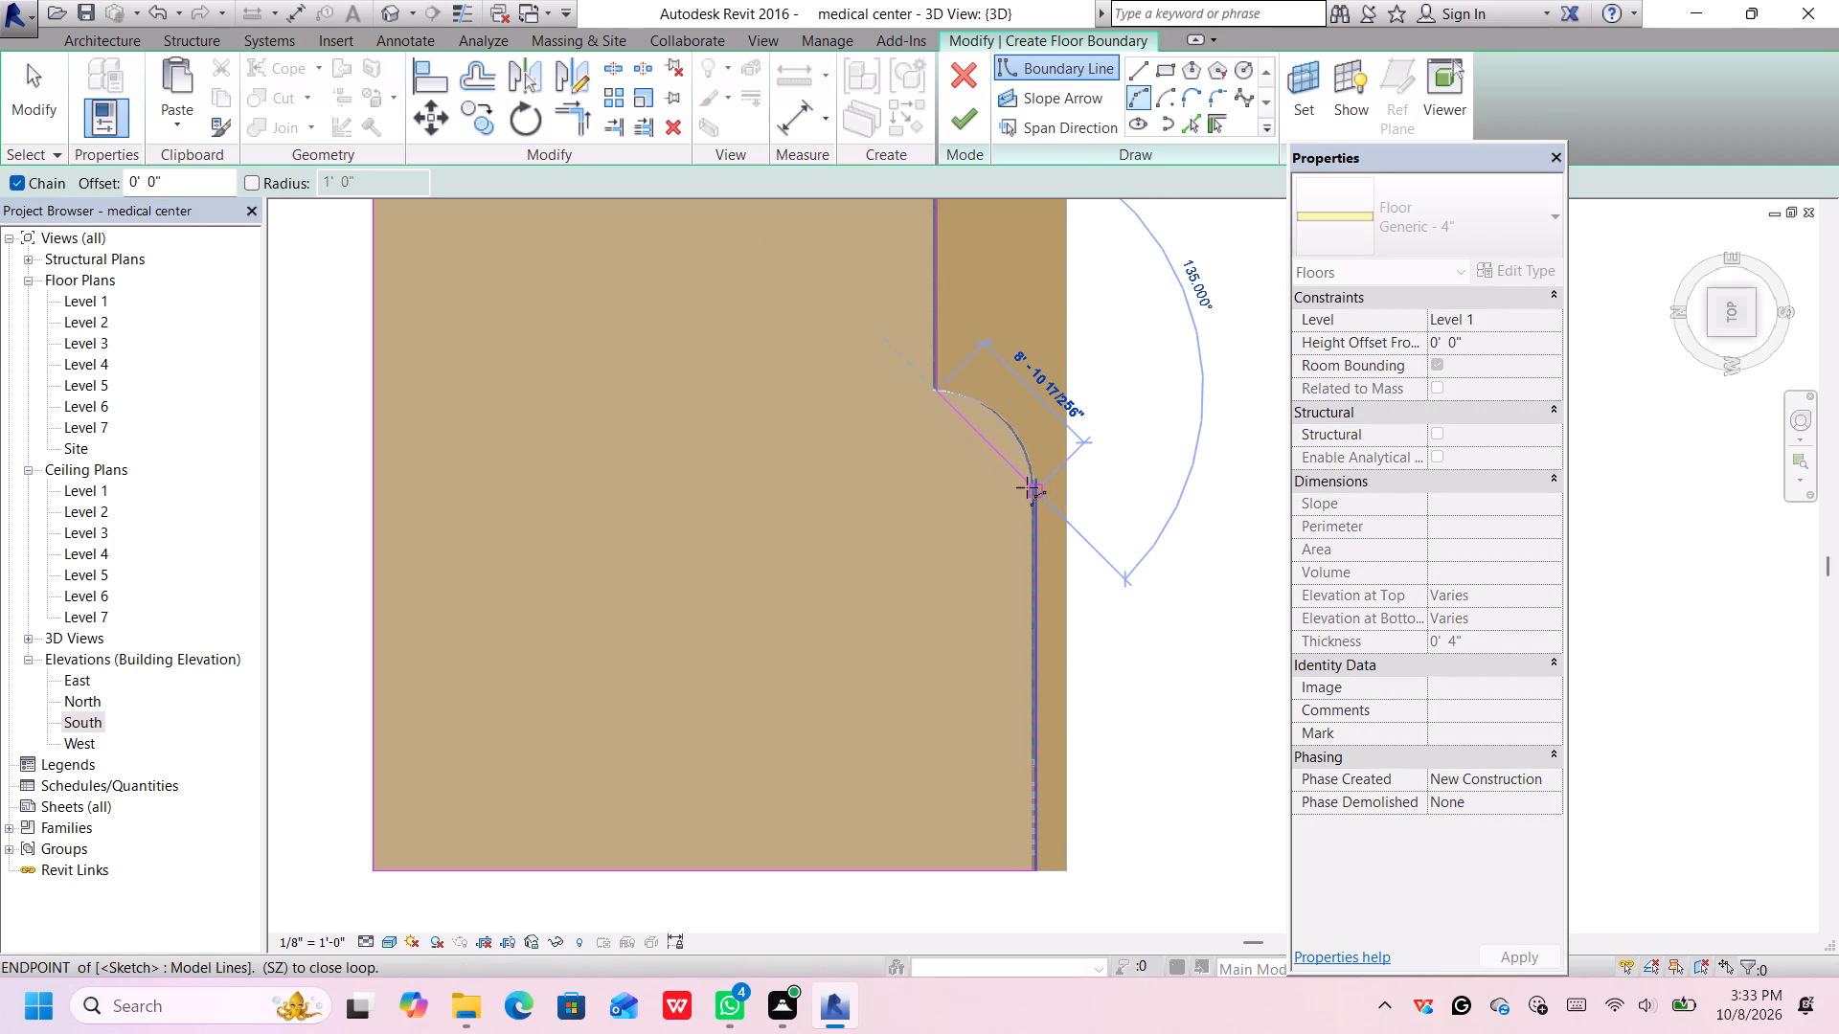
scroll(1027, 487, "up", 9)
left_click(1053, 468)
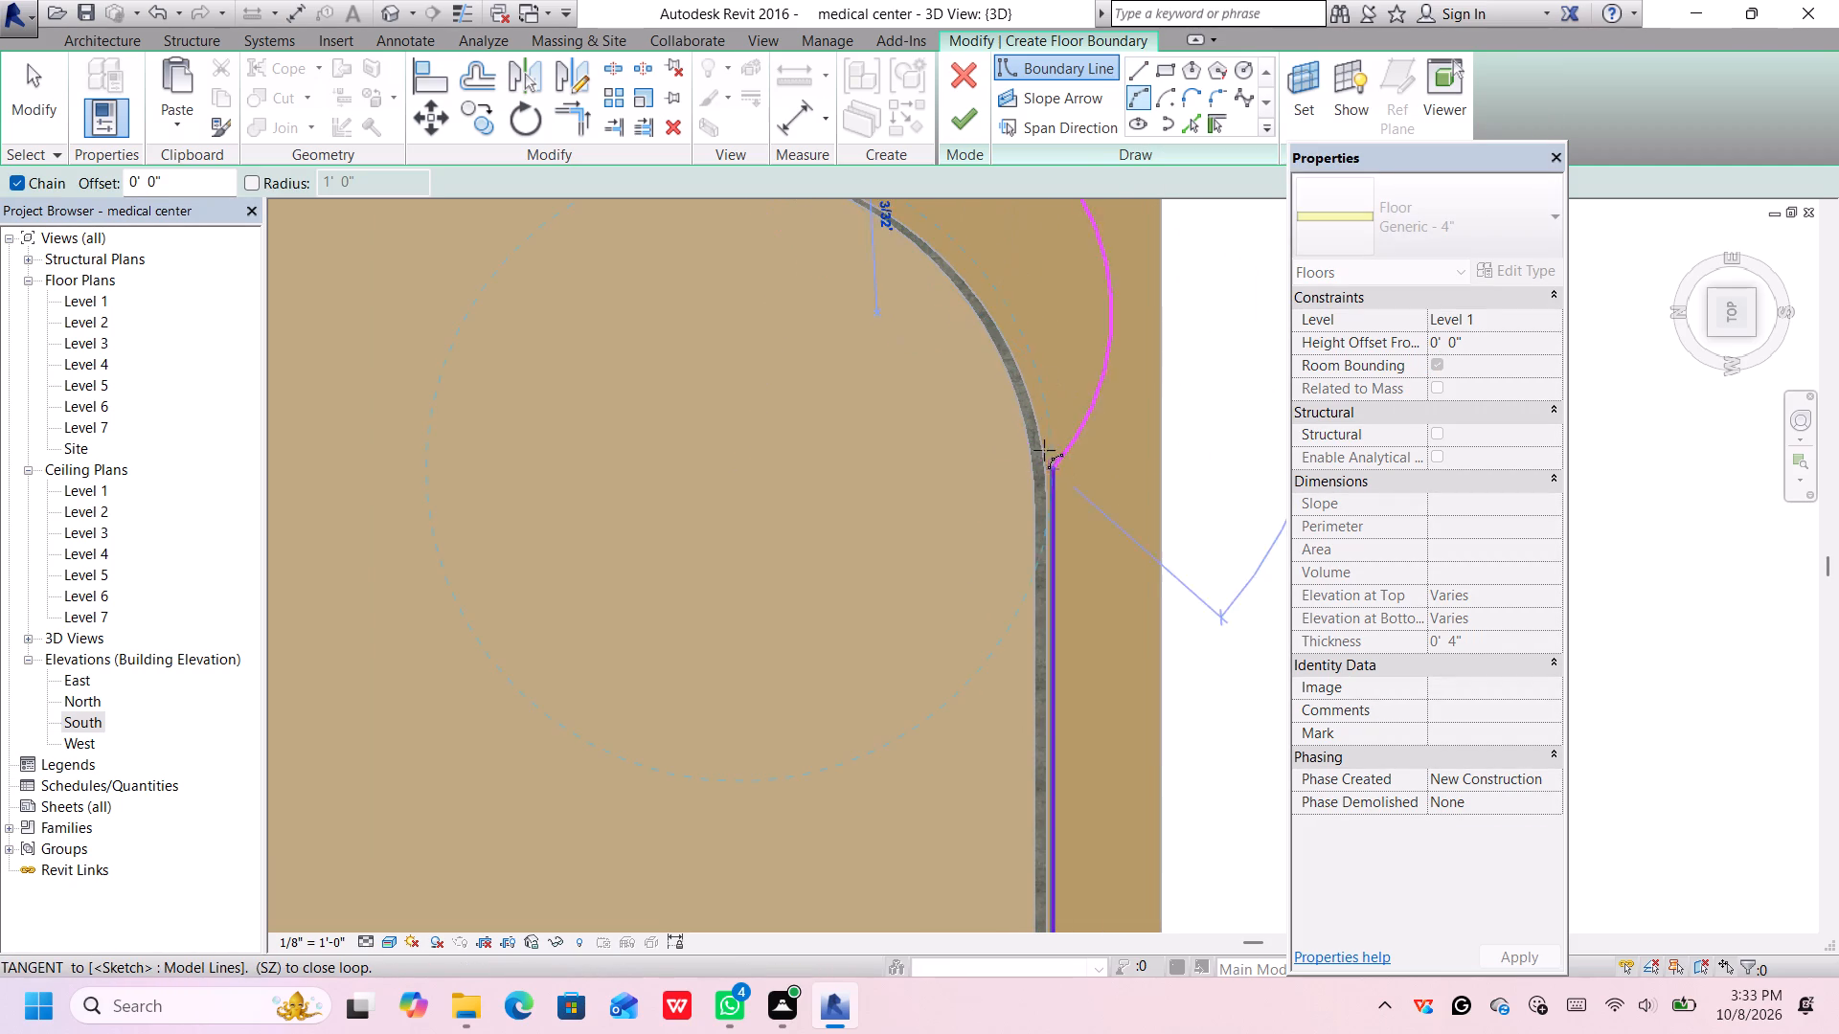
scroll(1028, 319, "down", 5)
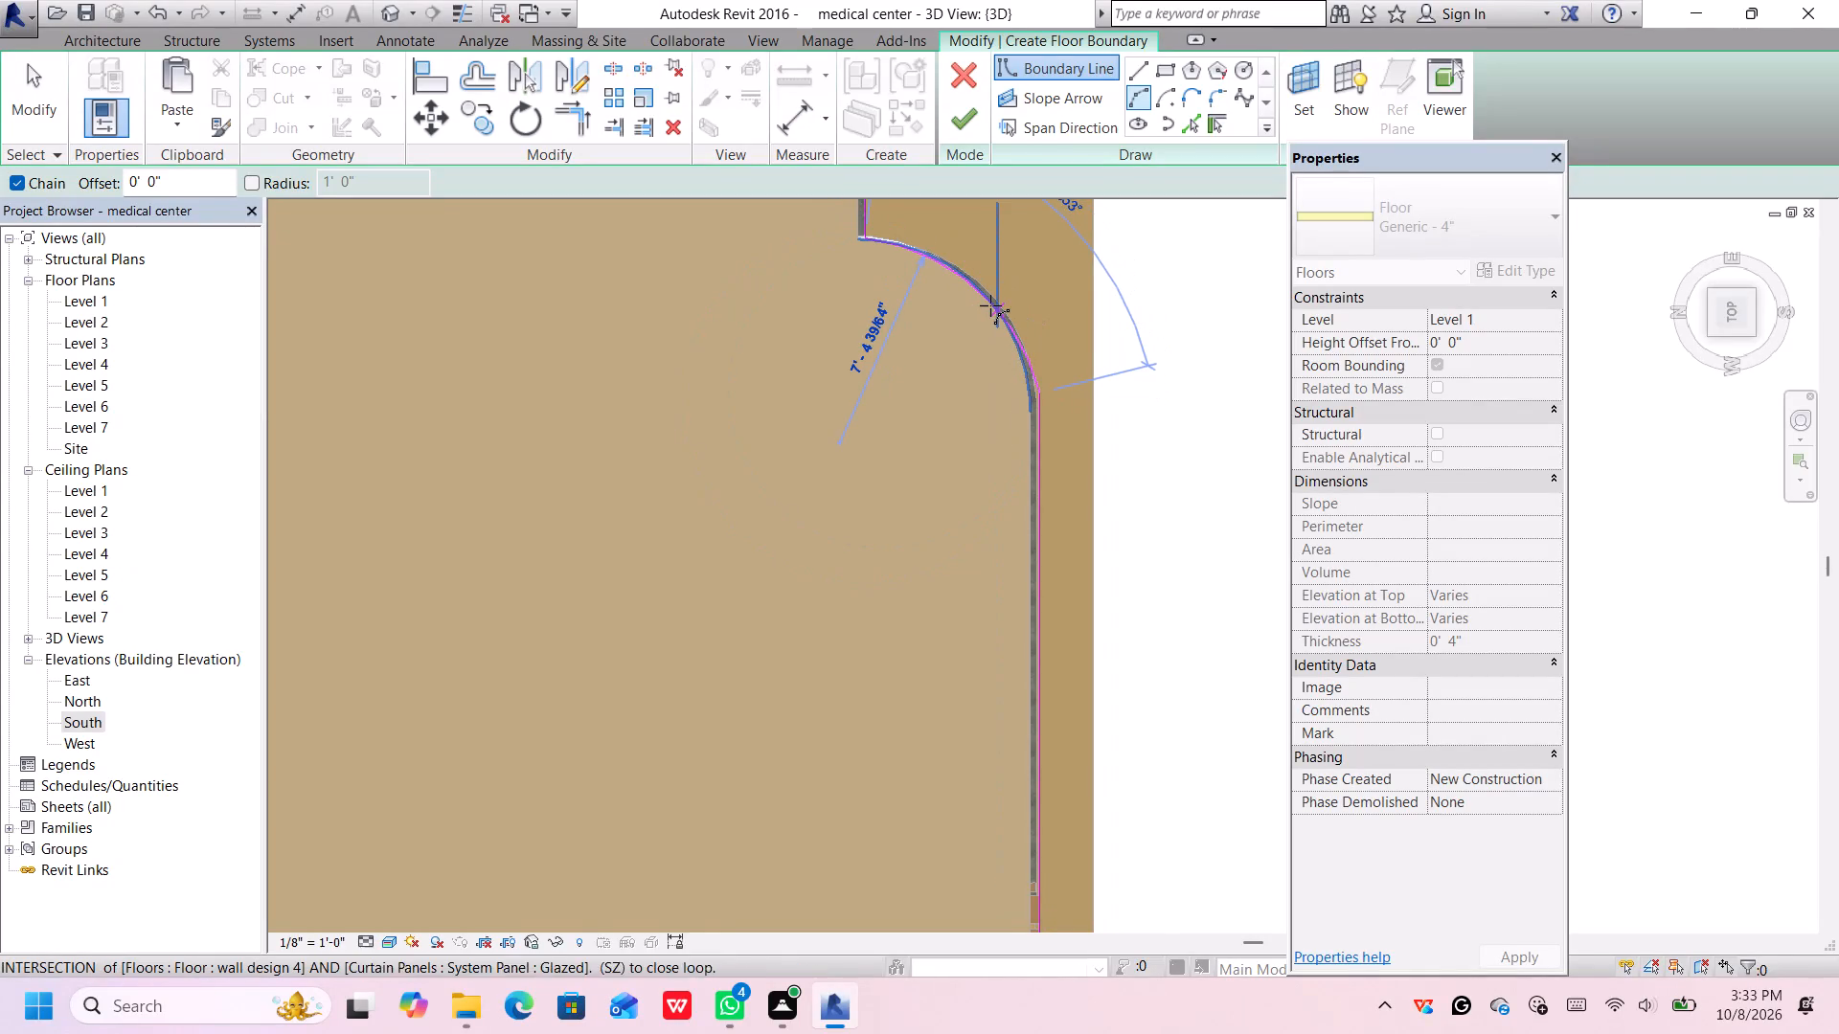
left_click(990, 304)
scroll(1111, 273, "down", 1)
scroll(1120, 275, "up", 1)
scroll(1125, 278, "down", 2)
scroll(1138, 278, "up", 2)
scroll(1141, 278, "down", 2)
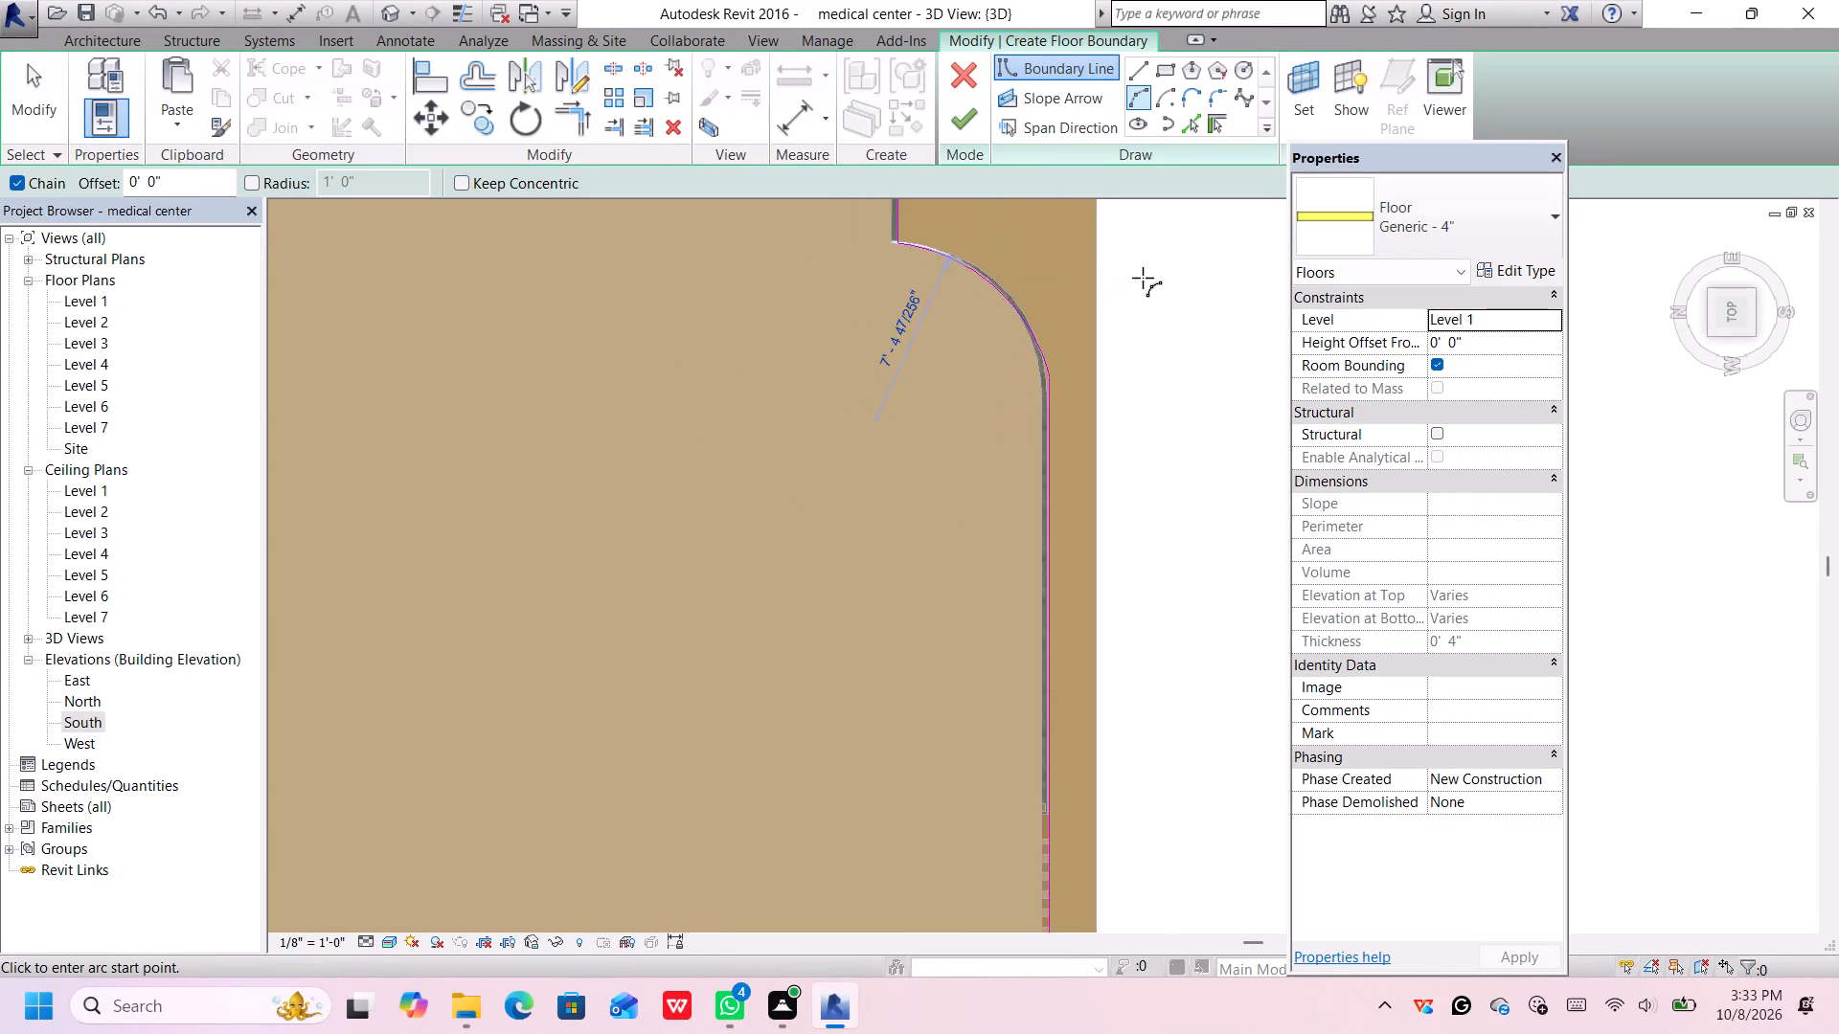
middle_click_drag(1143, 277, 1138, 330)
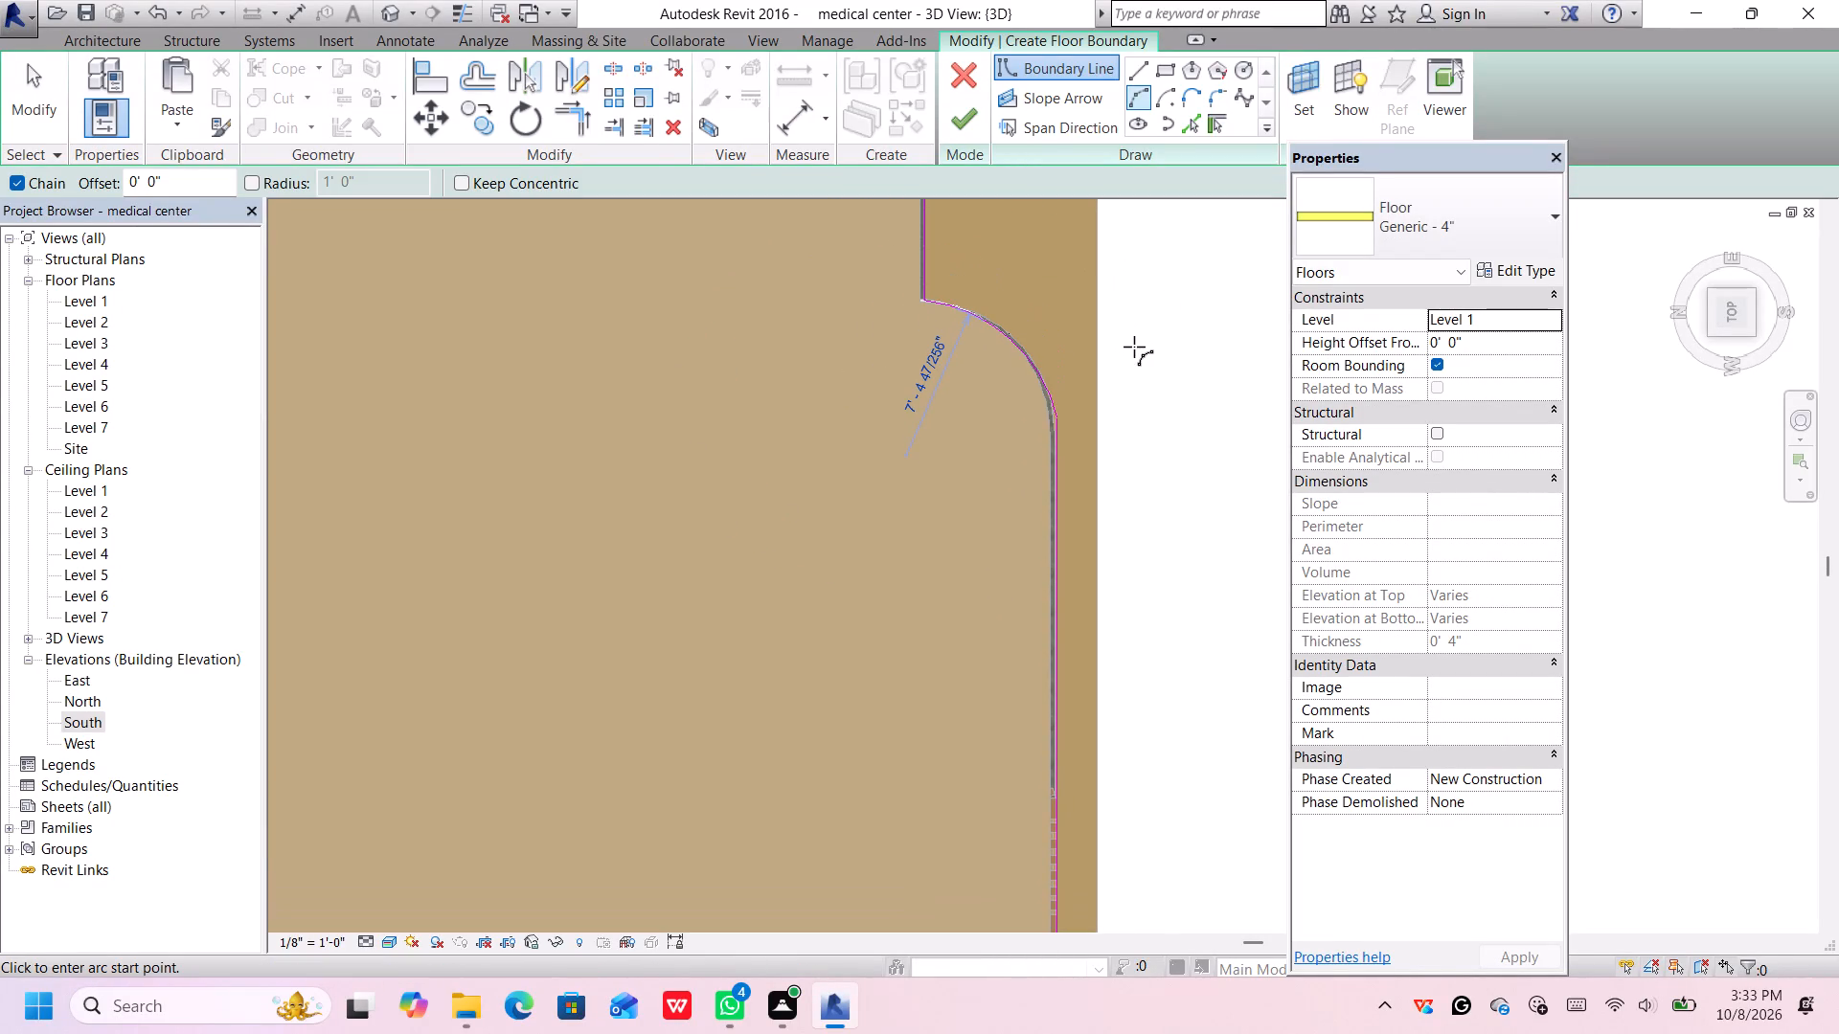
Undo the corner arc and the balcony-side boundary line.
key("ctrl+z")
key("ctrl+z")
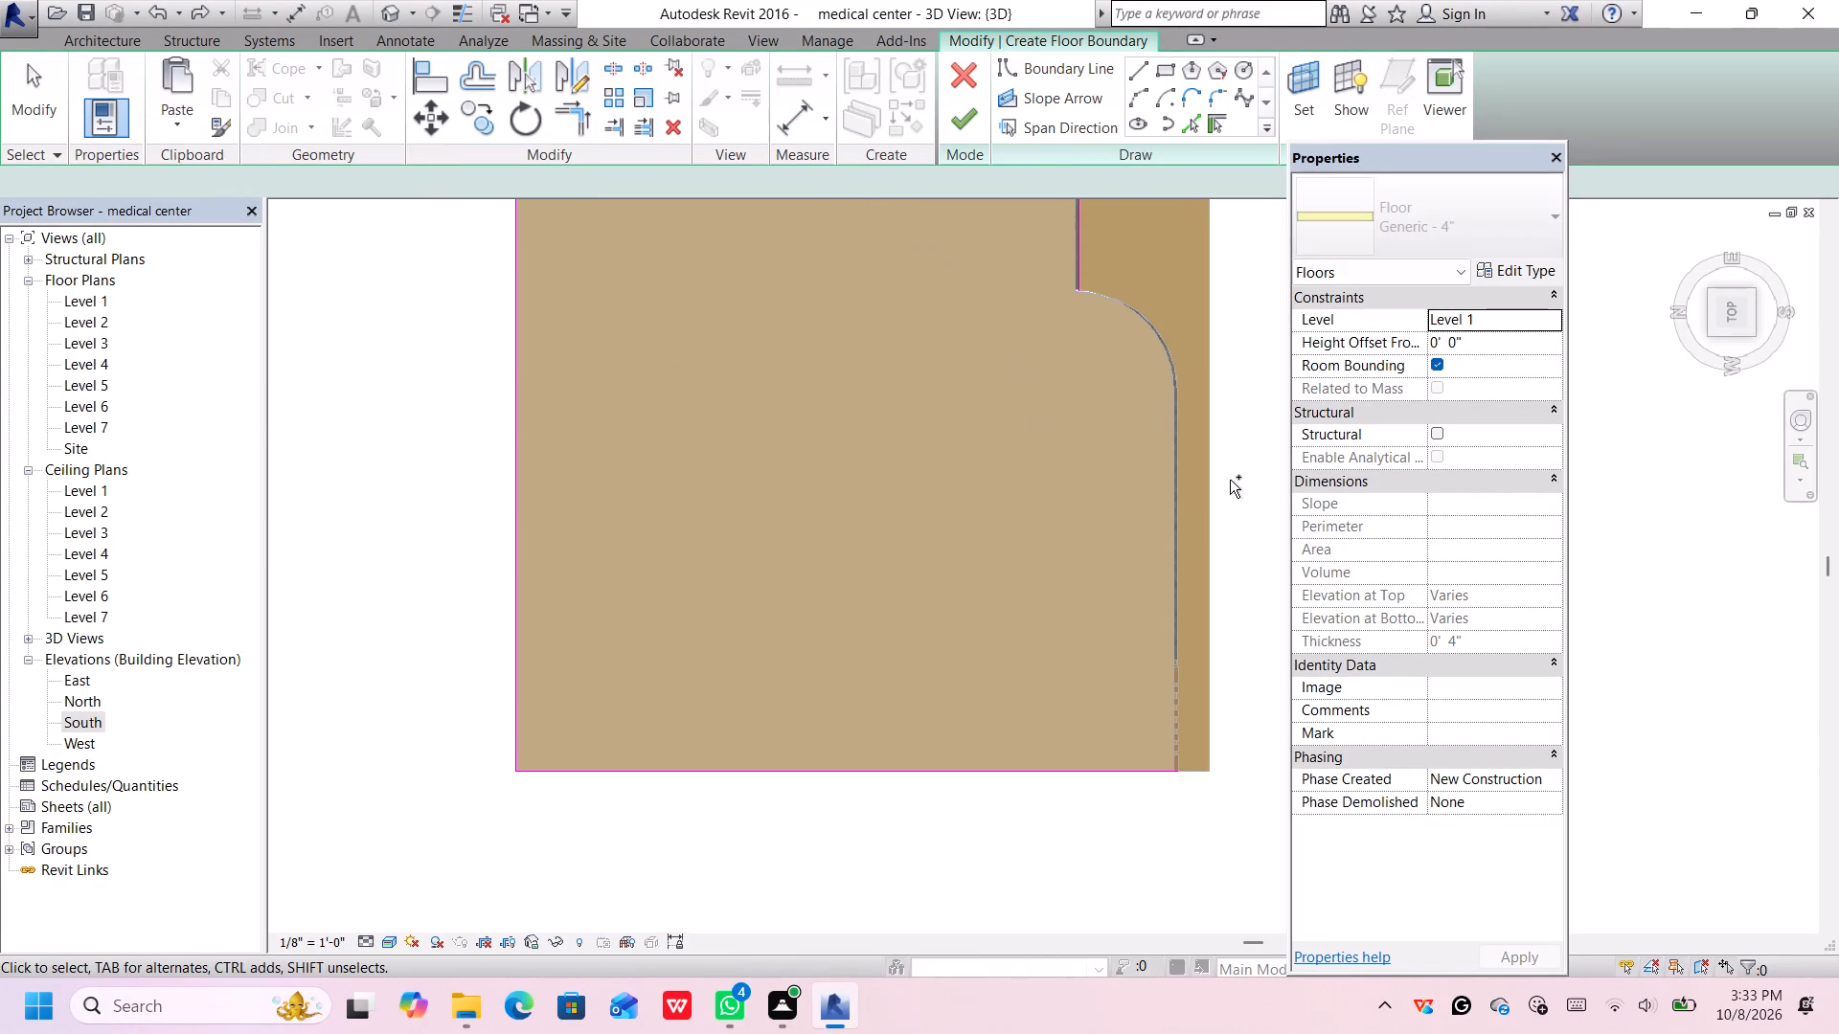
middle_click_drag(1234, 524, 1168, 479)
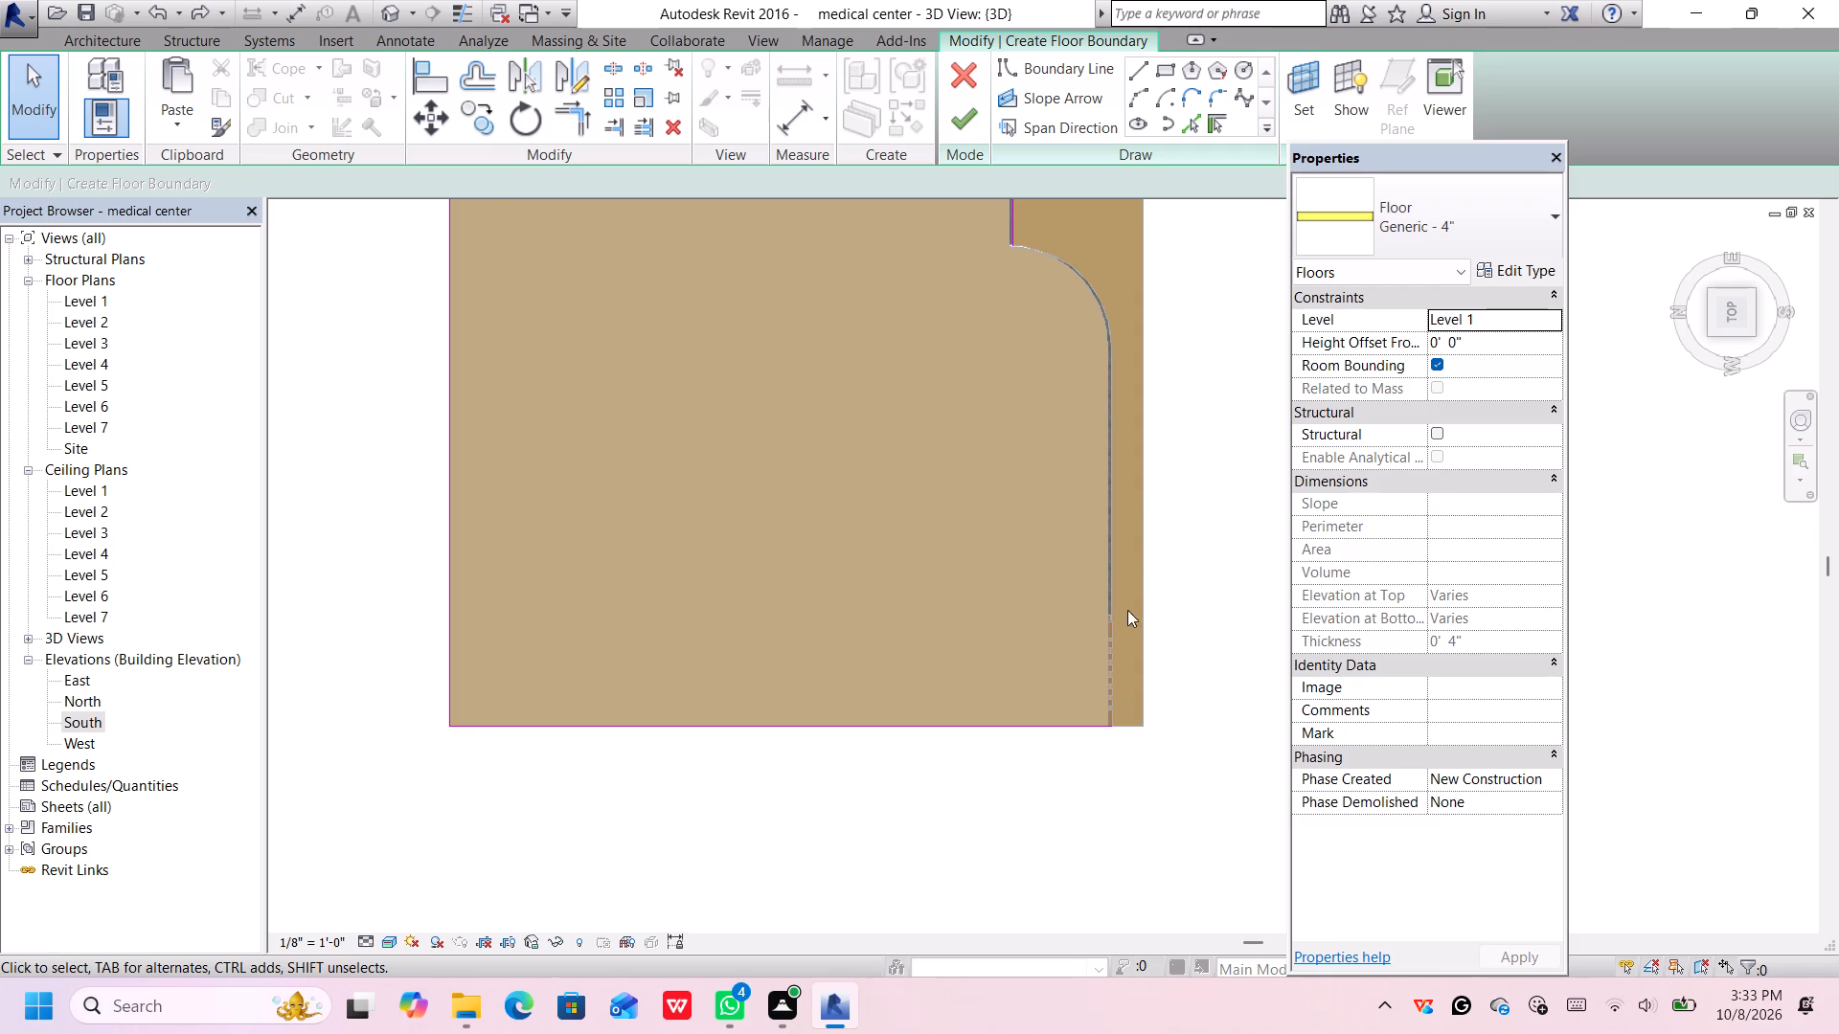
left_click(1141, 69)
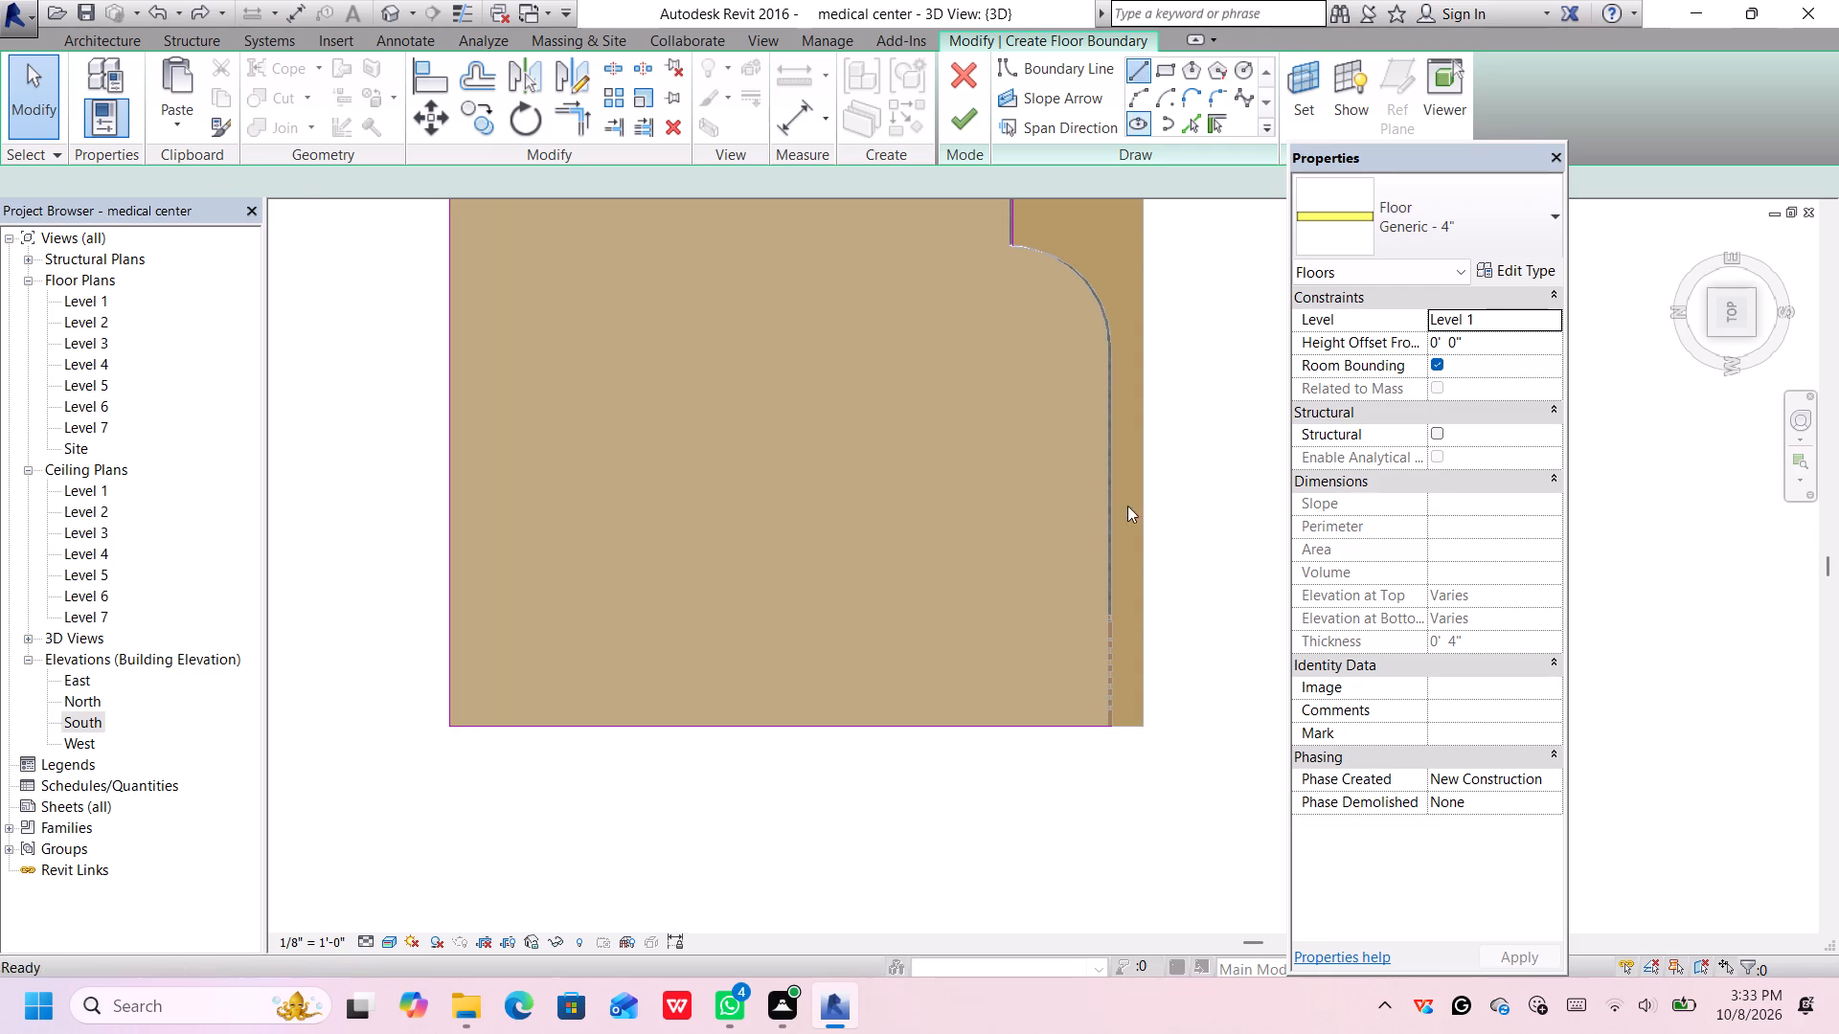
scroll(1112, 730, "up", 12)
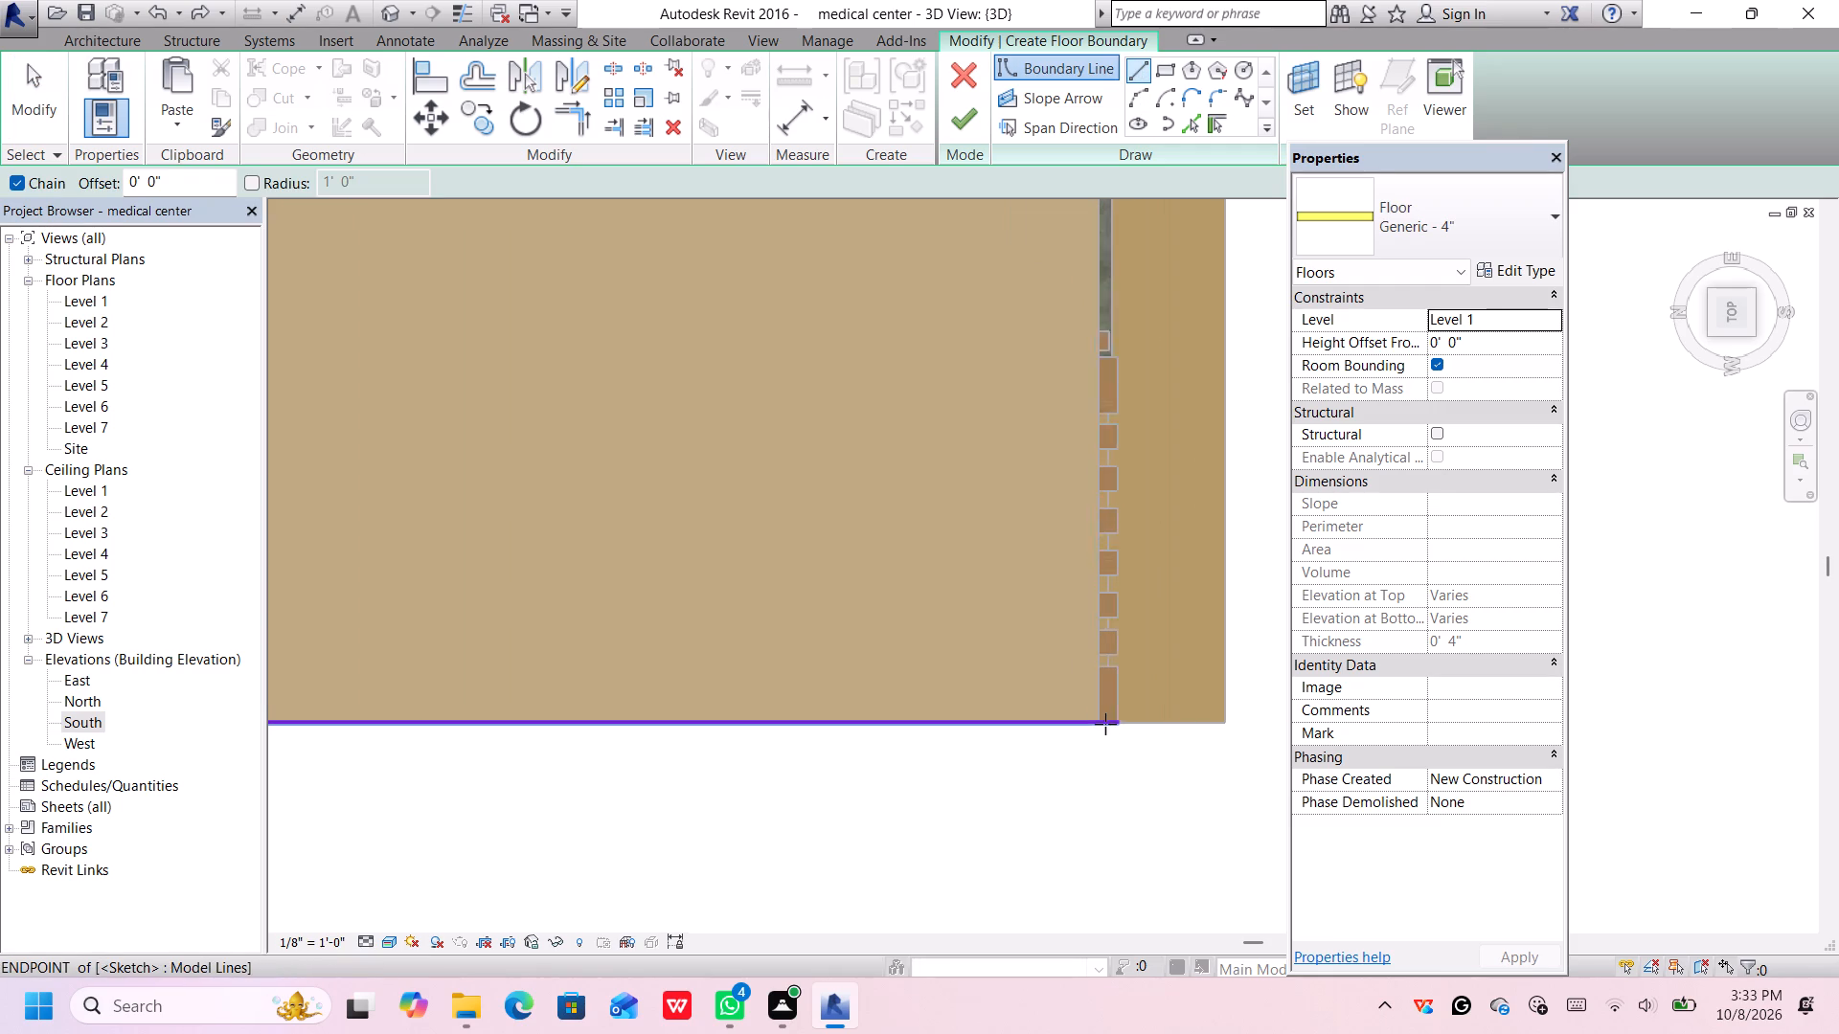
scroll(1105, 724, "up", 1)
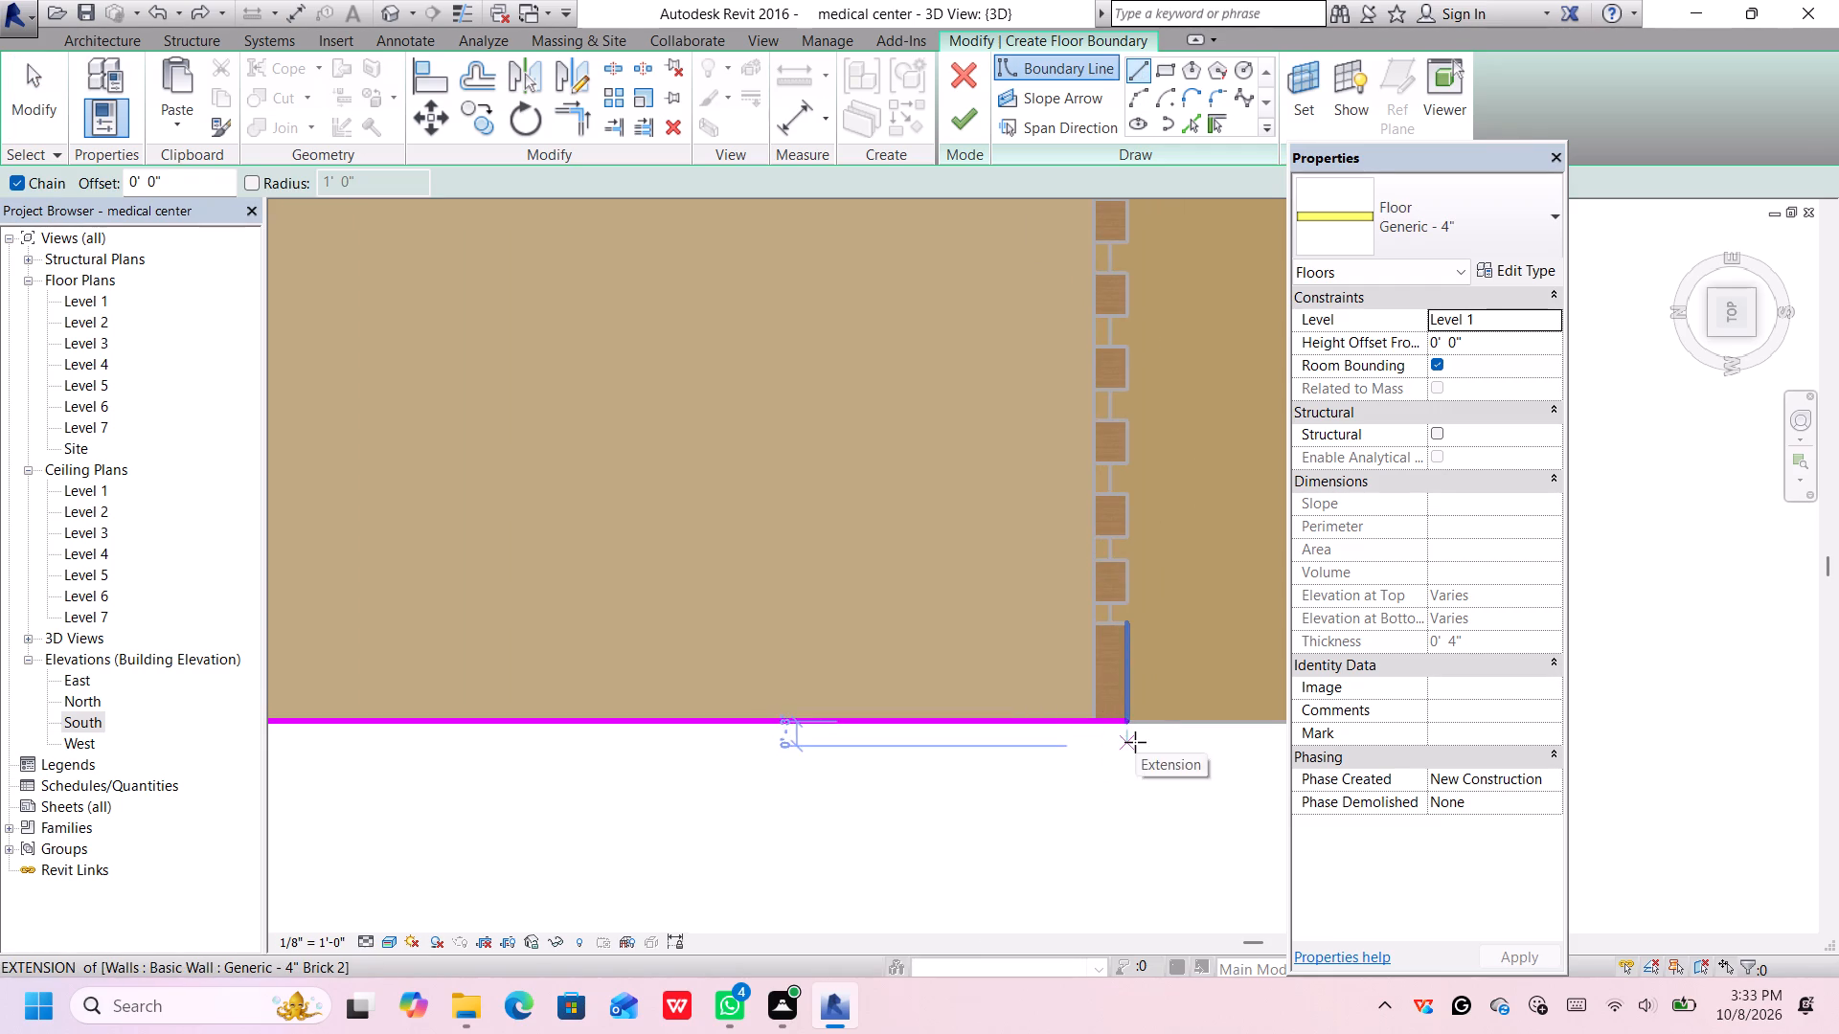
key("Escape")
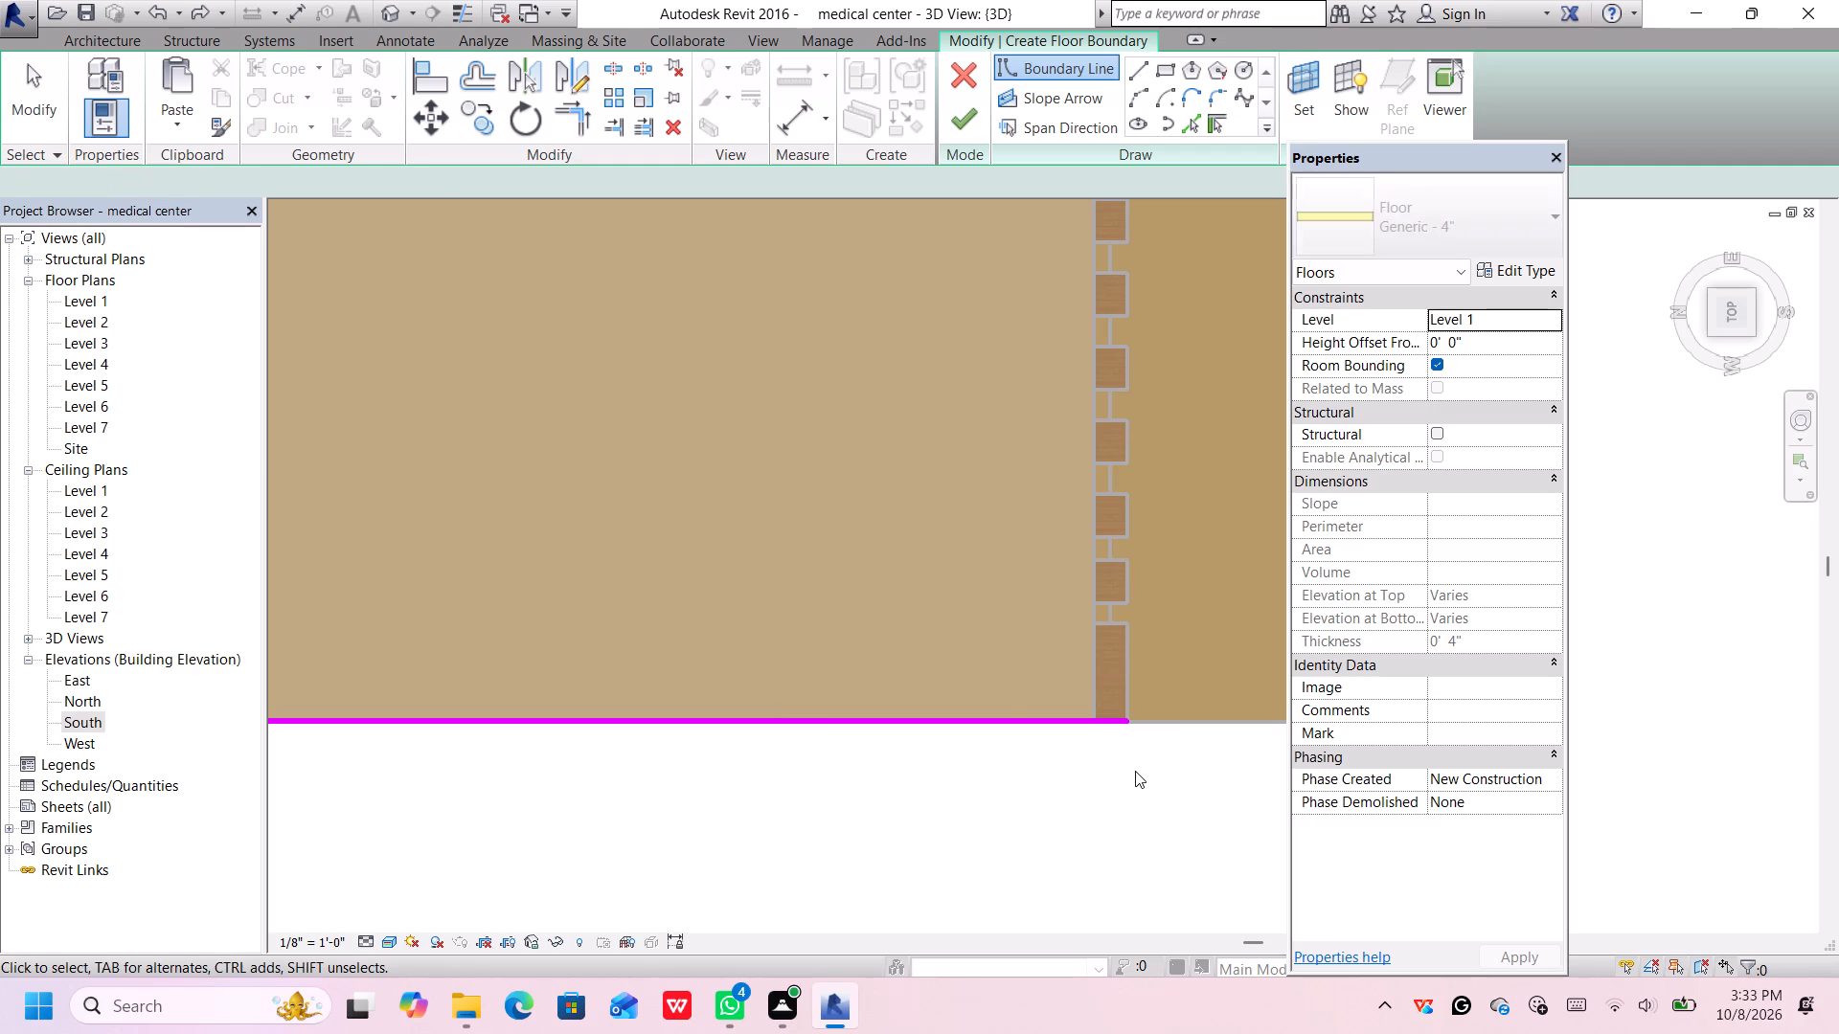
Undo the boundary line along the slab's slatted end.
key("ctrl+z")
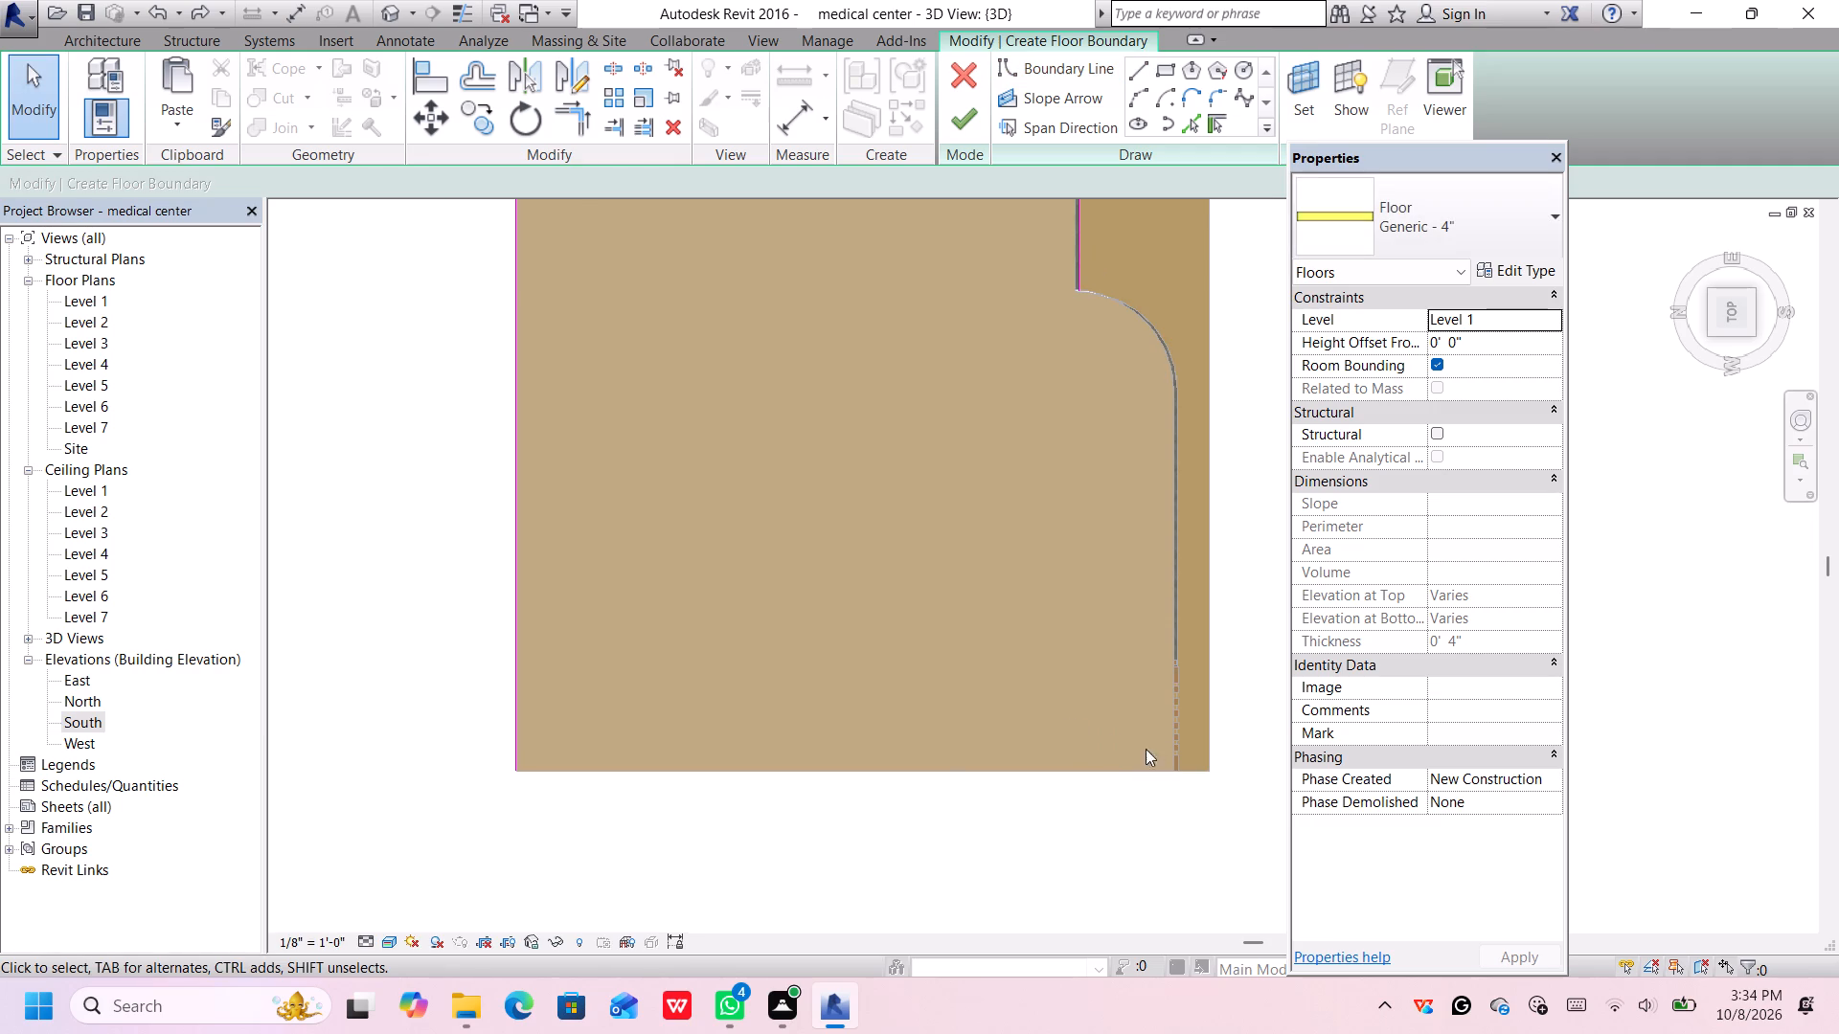
Draw a boundary line along the slab's slatted end, from the existing boundary's open corner to the inner edge of the slats.
scroll(1057, 718, "down", 1)
scroll(572, 790, "up", 5)
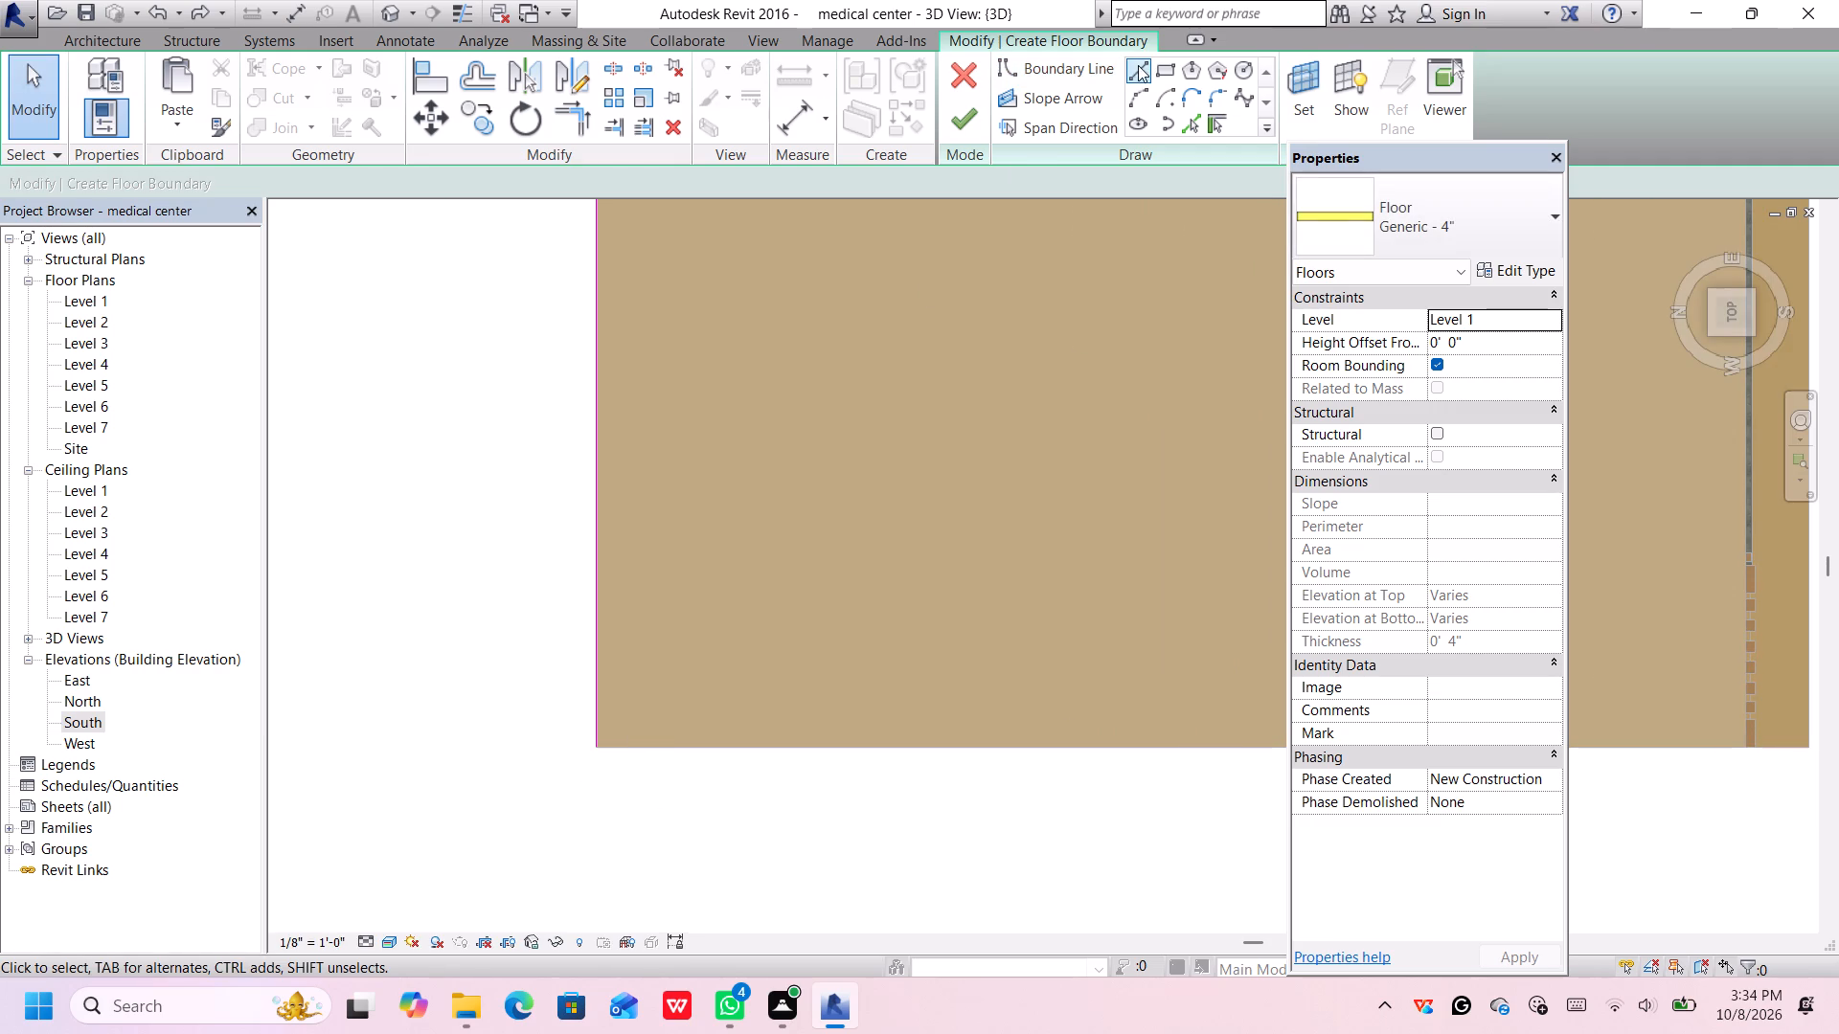
left_click(1141, 62)
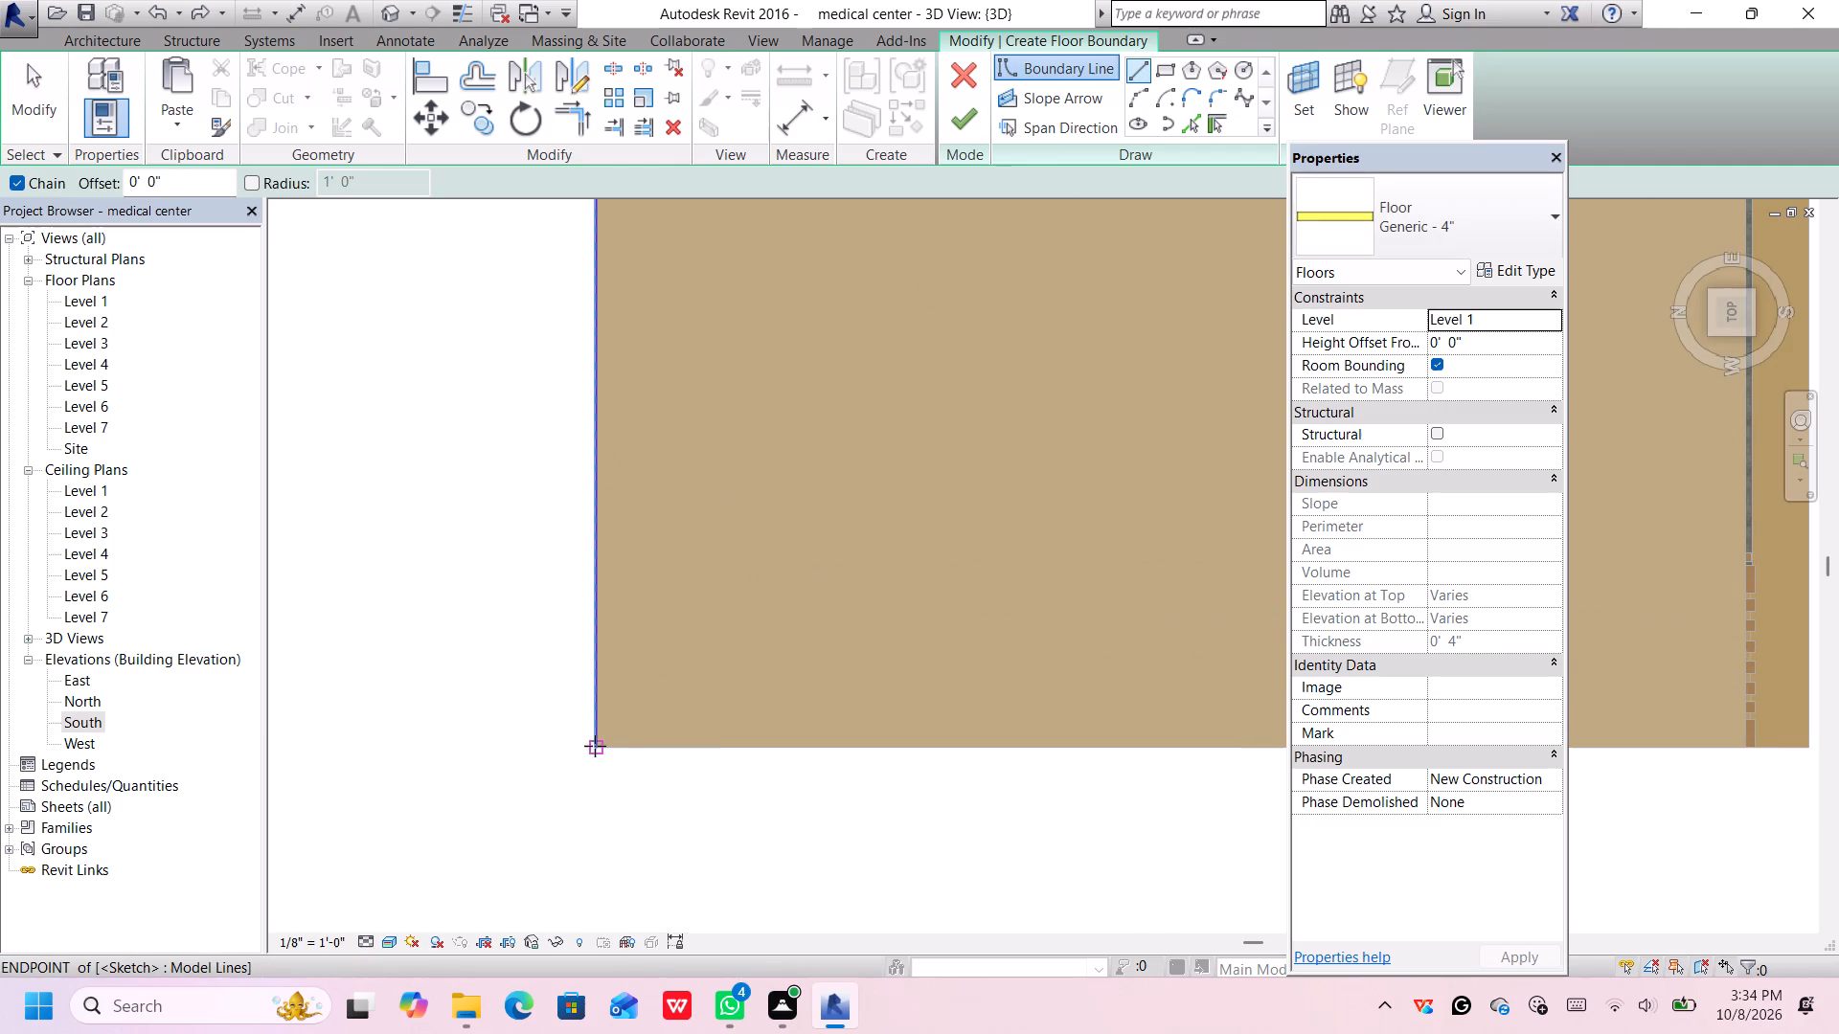
left_click(591, 748)
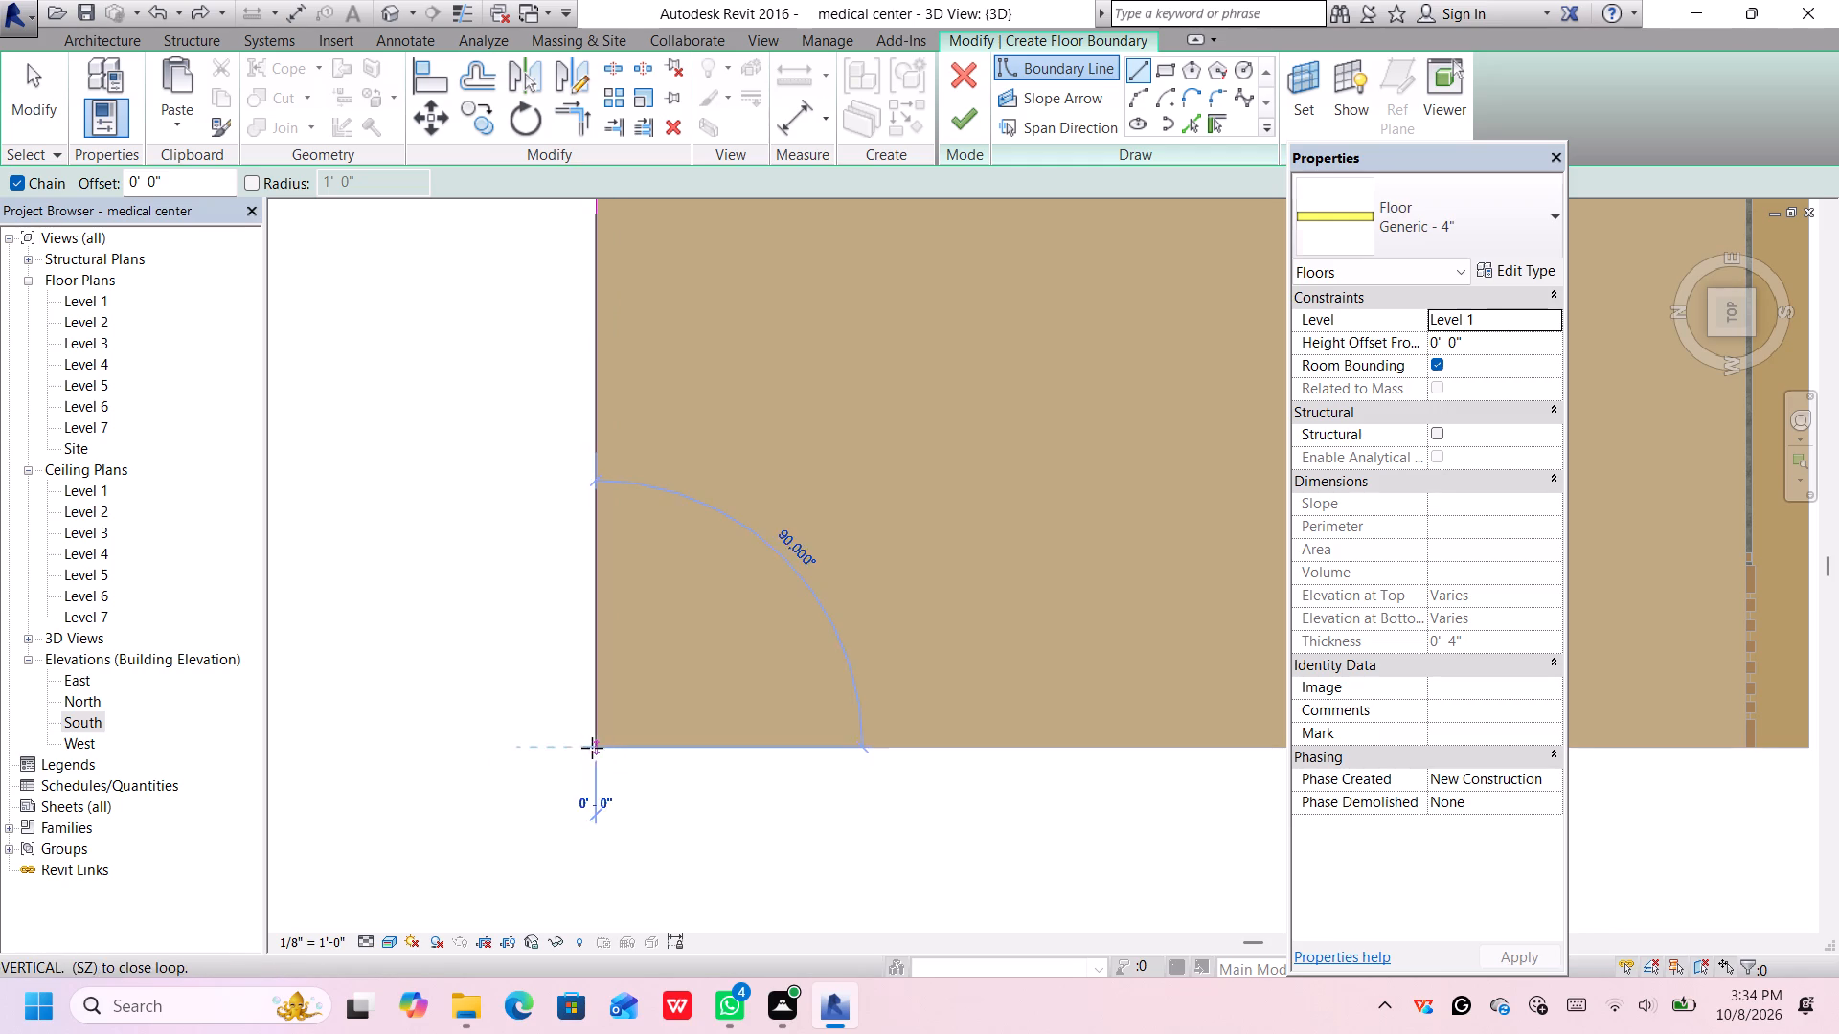
scroll(800, 694, "up", 1)
scroll(797, 692, "down", 1)
middle_click_drag(796, 690, 122, 510)
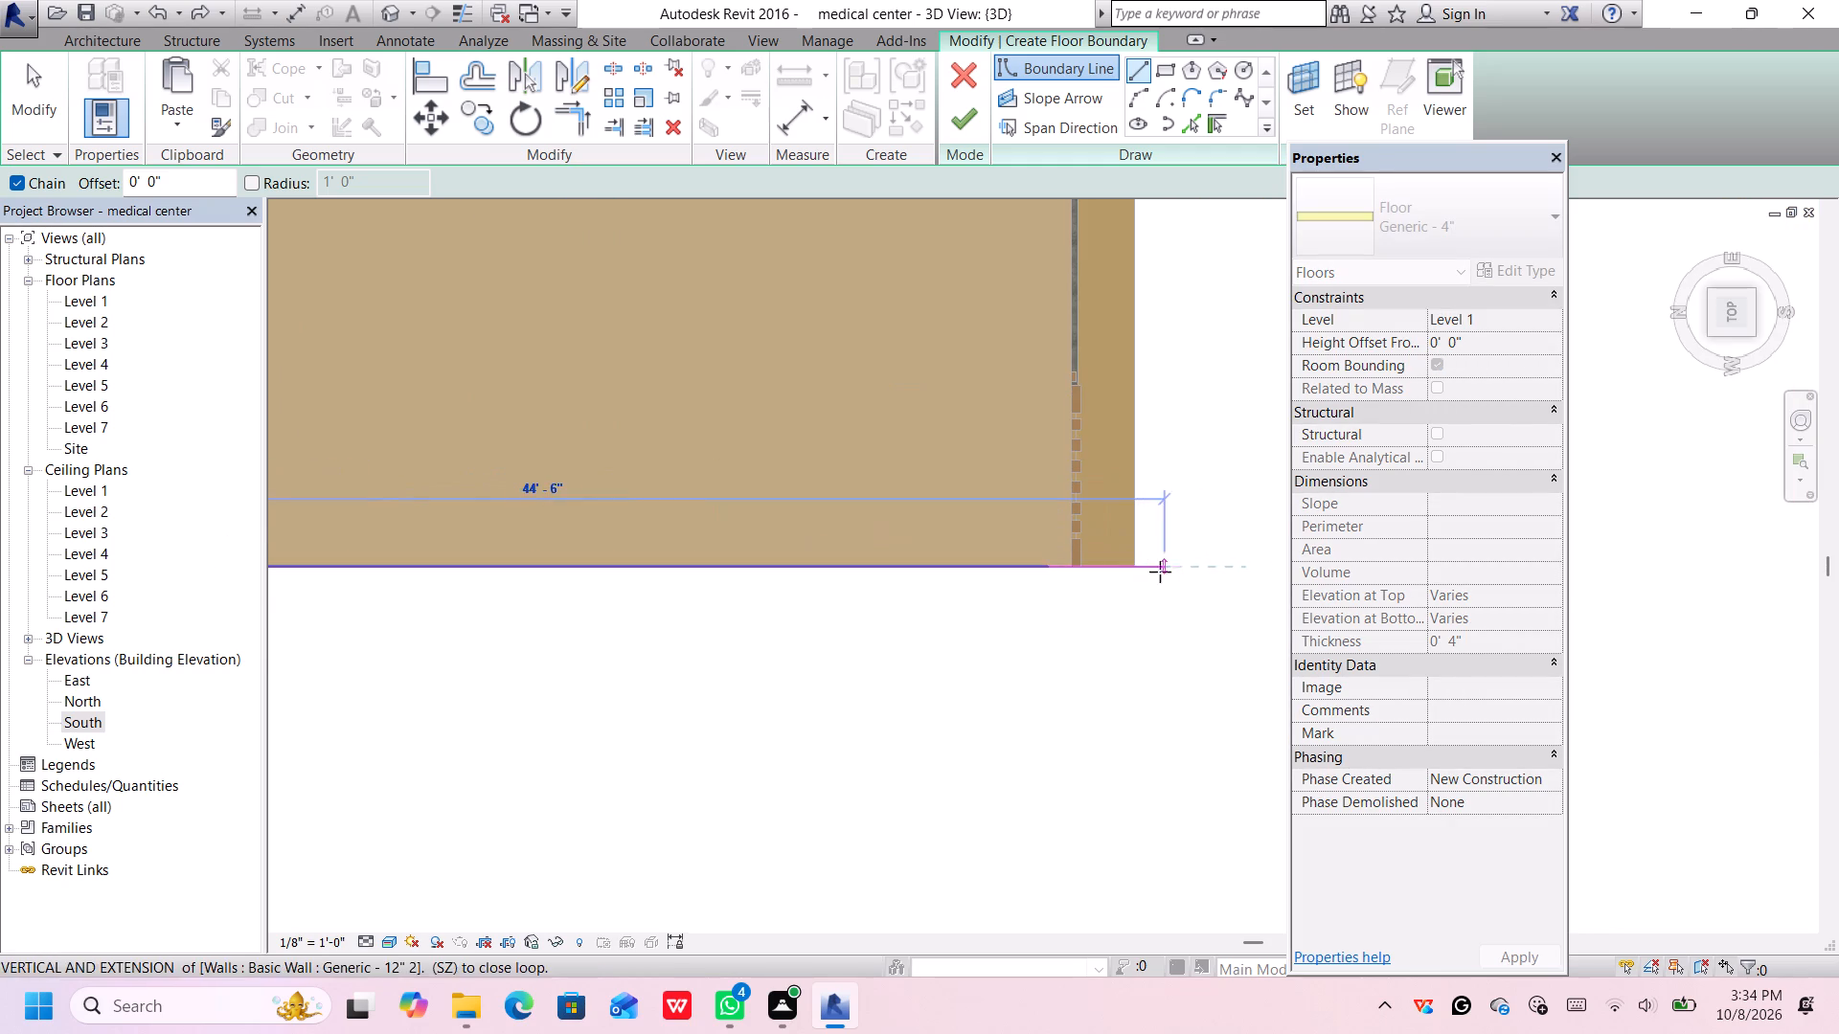
scroll(1056, 563, "up", 5)
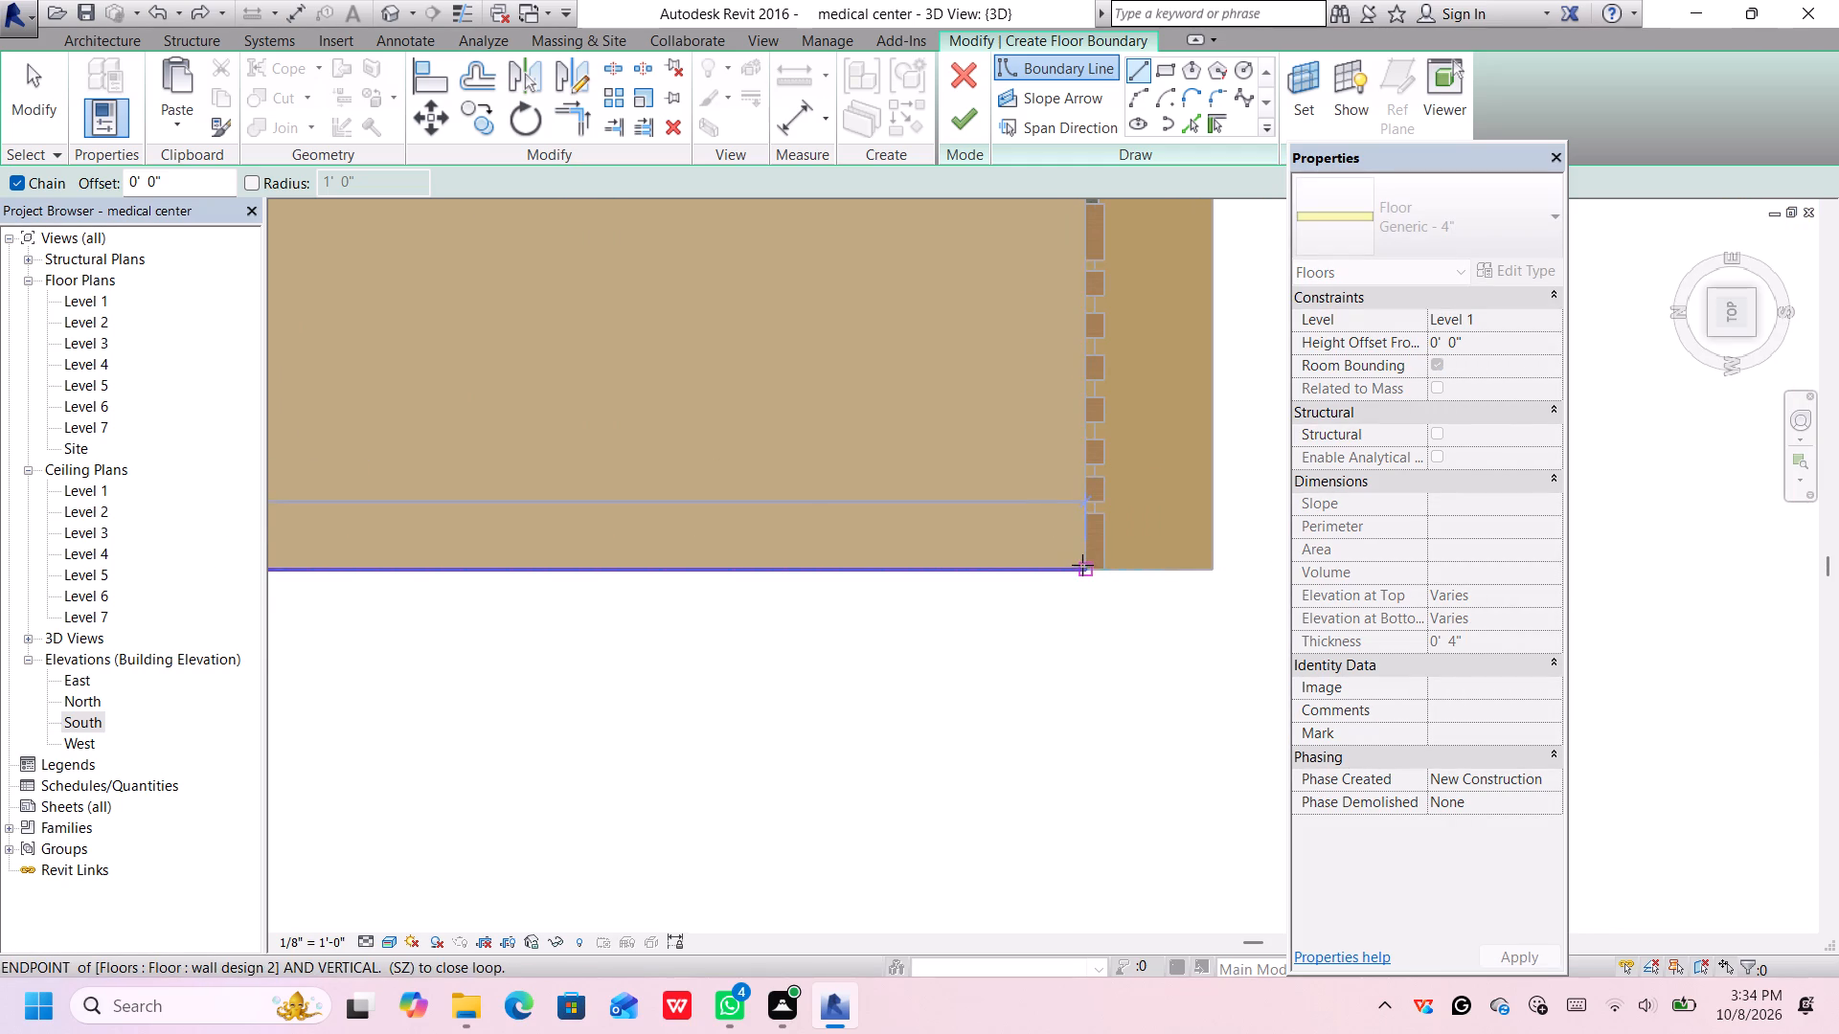
left_click(1082, 565)
Continue the boundary about 24' 6" along the balcony-side edge to the start of the curved corner.
scroll(1085, 548, "down", 5)
scroll(1090, 445, "up", 2)
middle_click_drag(1086, 432, 1093, 528)
scroll(1093, 530, "down", 1)
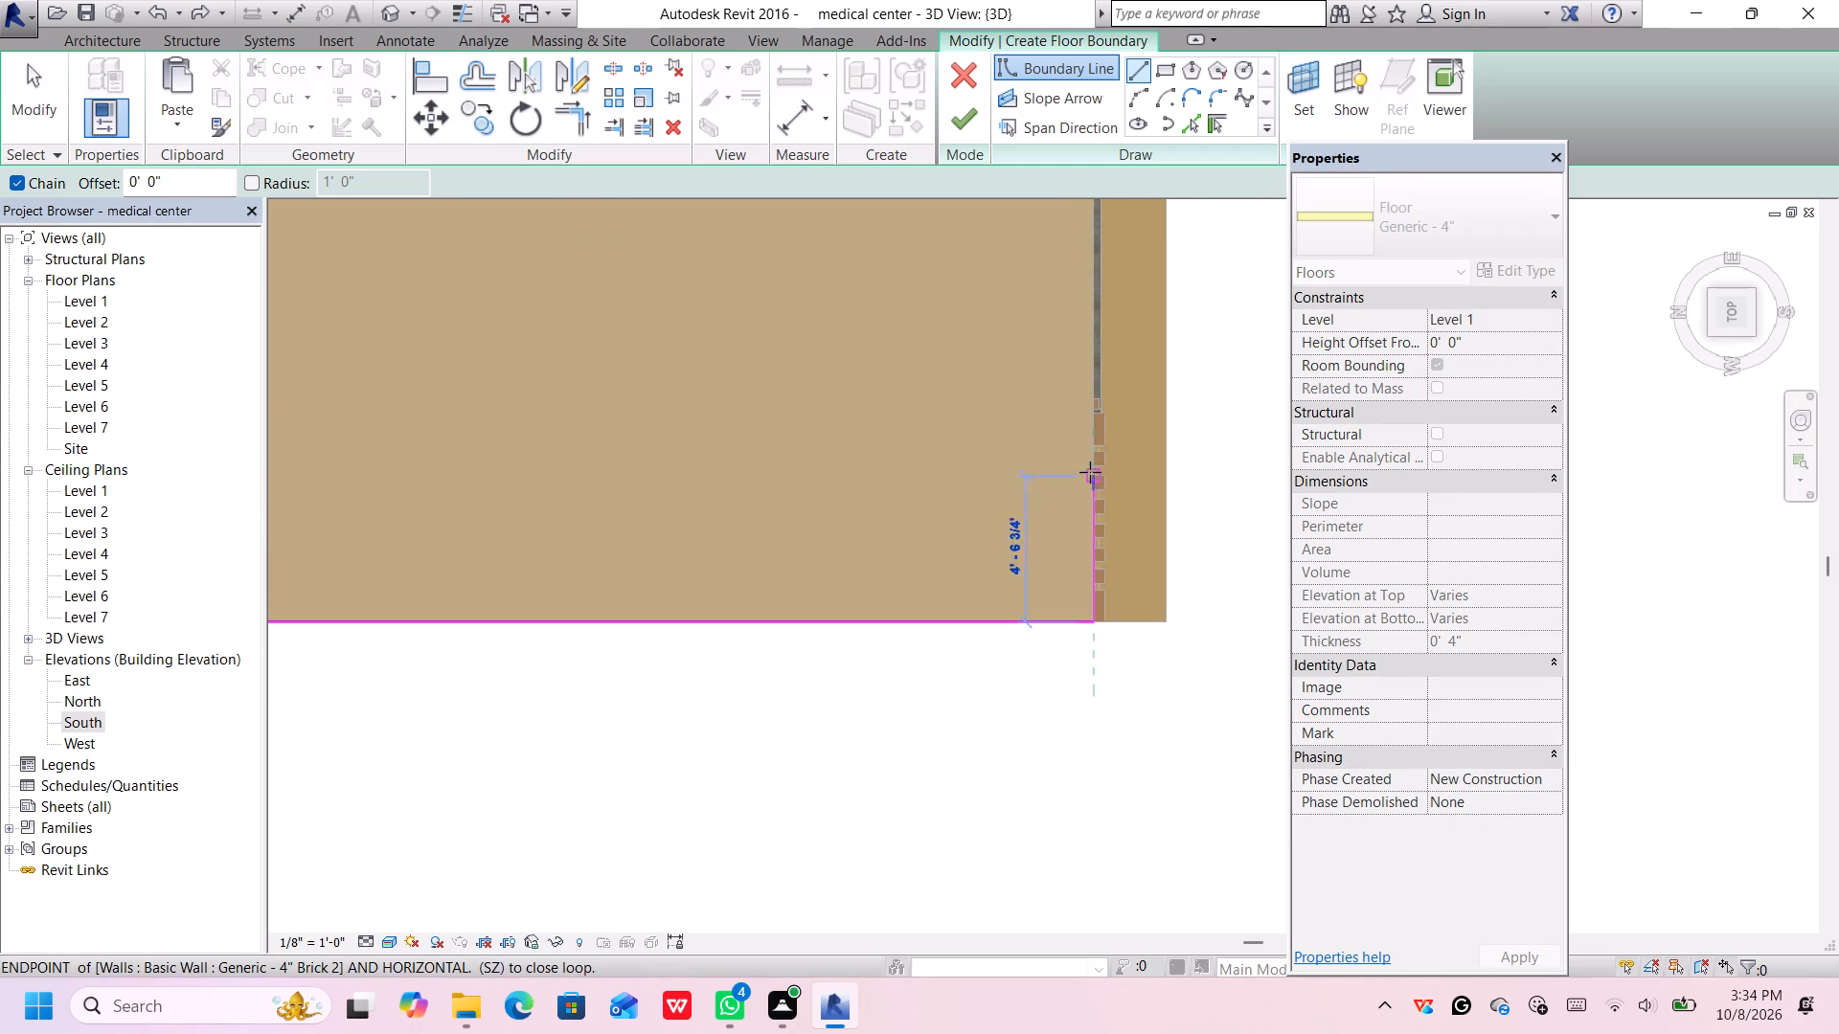
scroll(1090, 472, "down", 7)
middle_click_drag(1095, 429, 1040, 734)
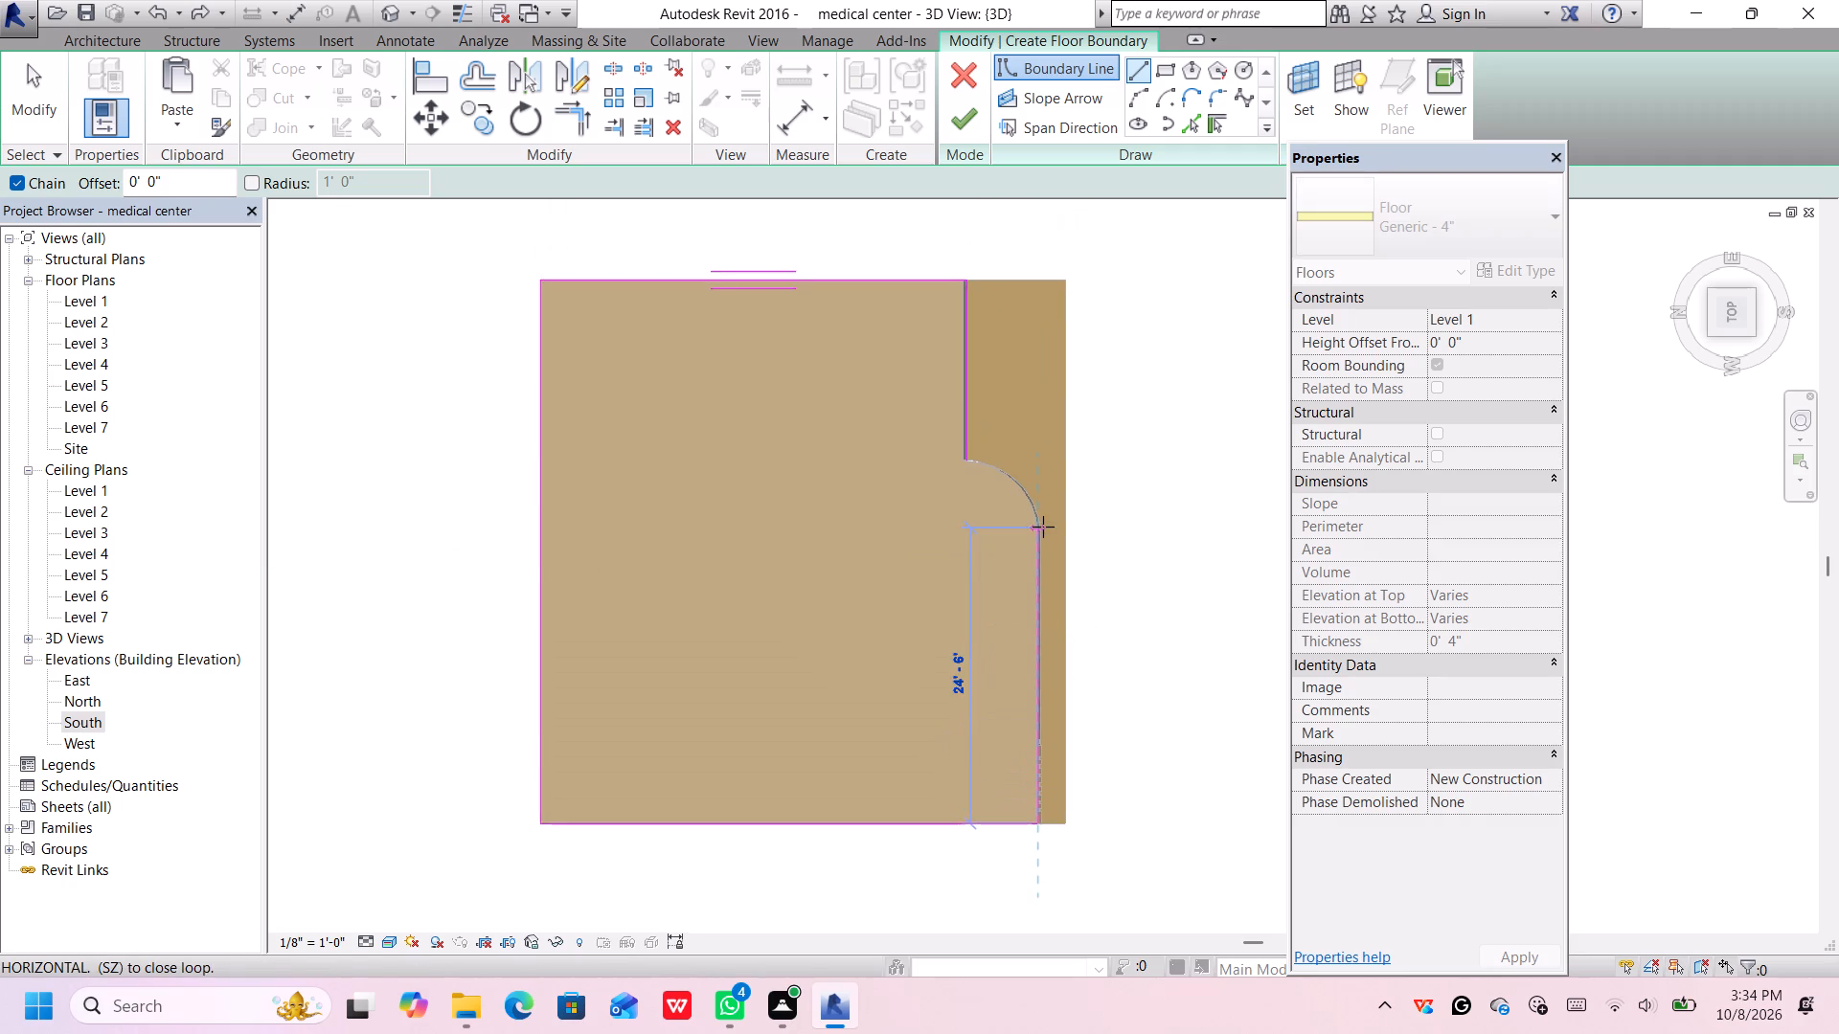
scroll(1043, 527, "up", 2)
scroll(1043, 527, "down", 1)
scroll(1043, 527, "up", 11)
scroll(1035, 525, "down", 1)
scroll(1032, 528, "up", 1)
scroll(1032, 528, "down", 1)
scroll(1032, 528, "up", 3)
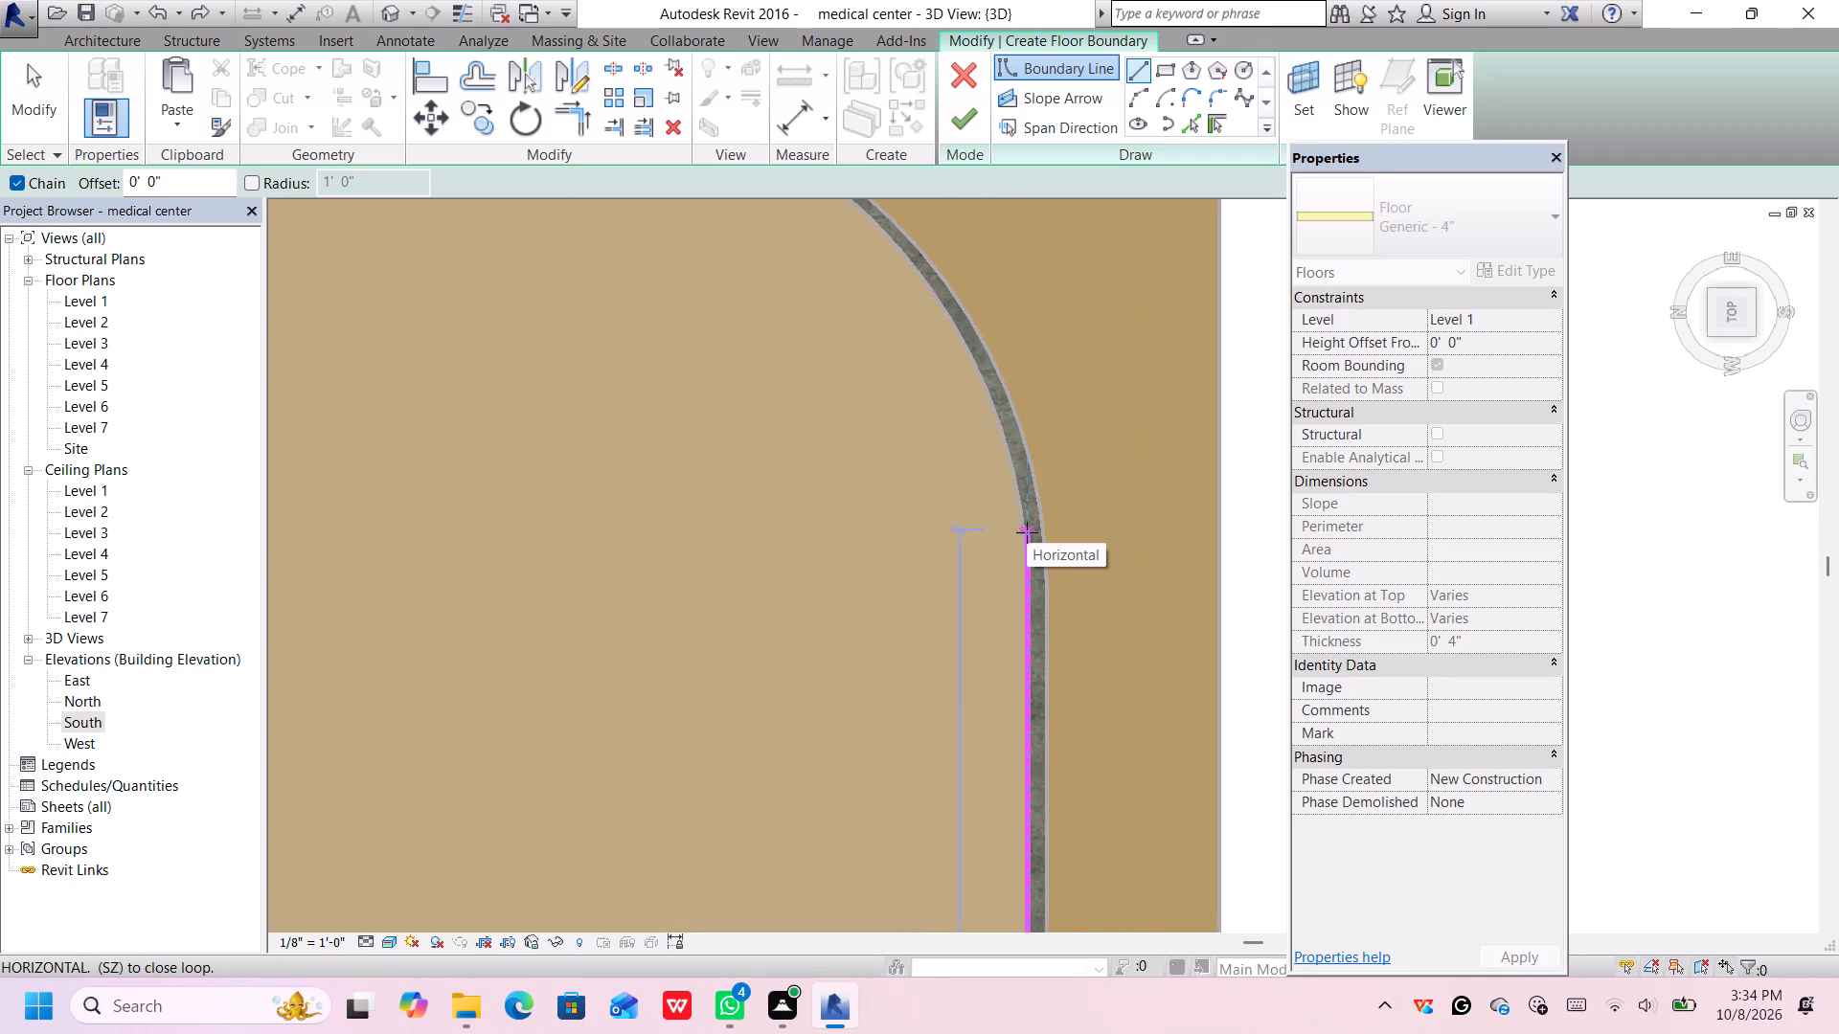
left_click(1027, 532)
scroll(1036, 504, "down", 7)
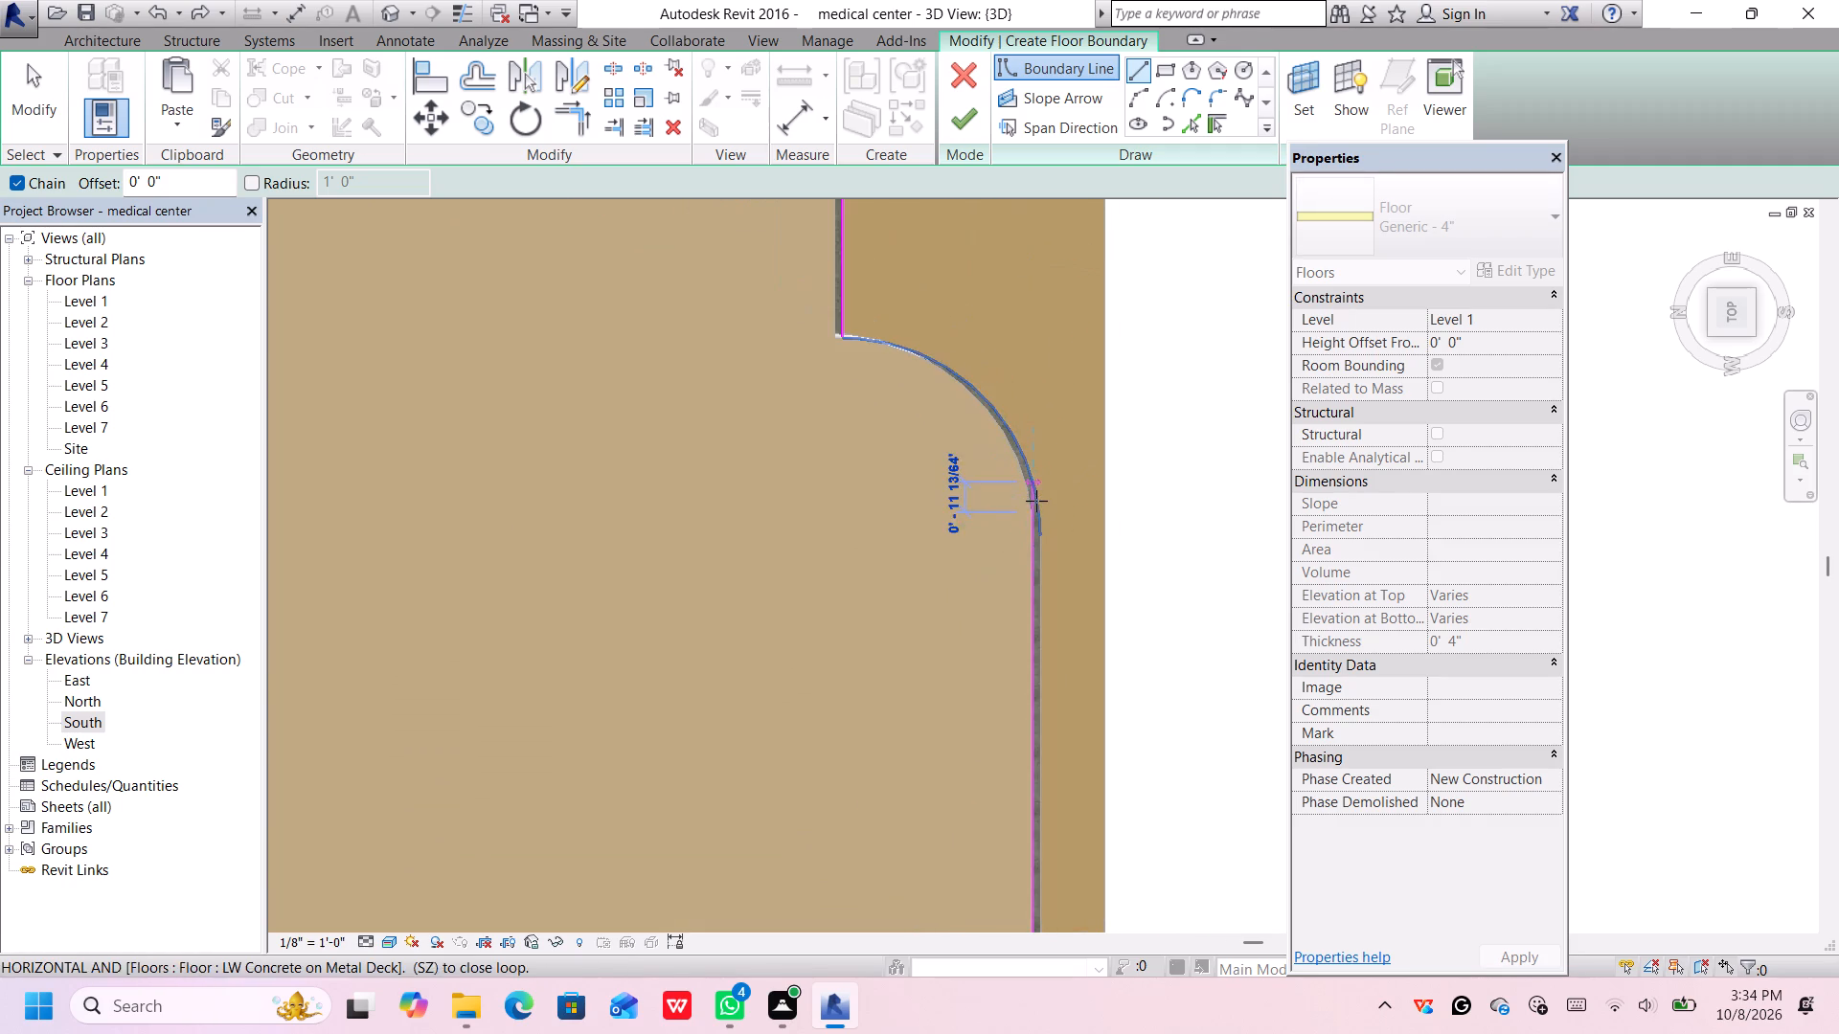
middle_click_drag(1038, 502, 1070, 553)
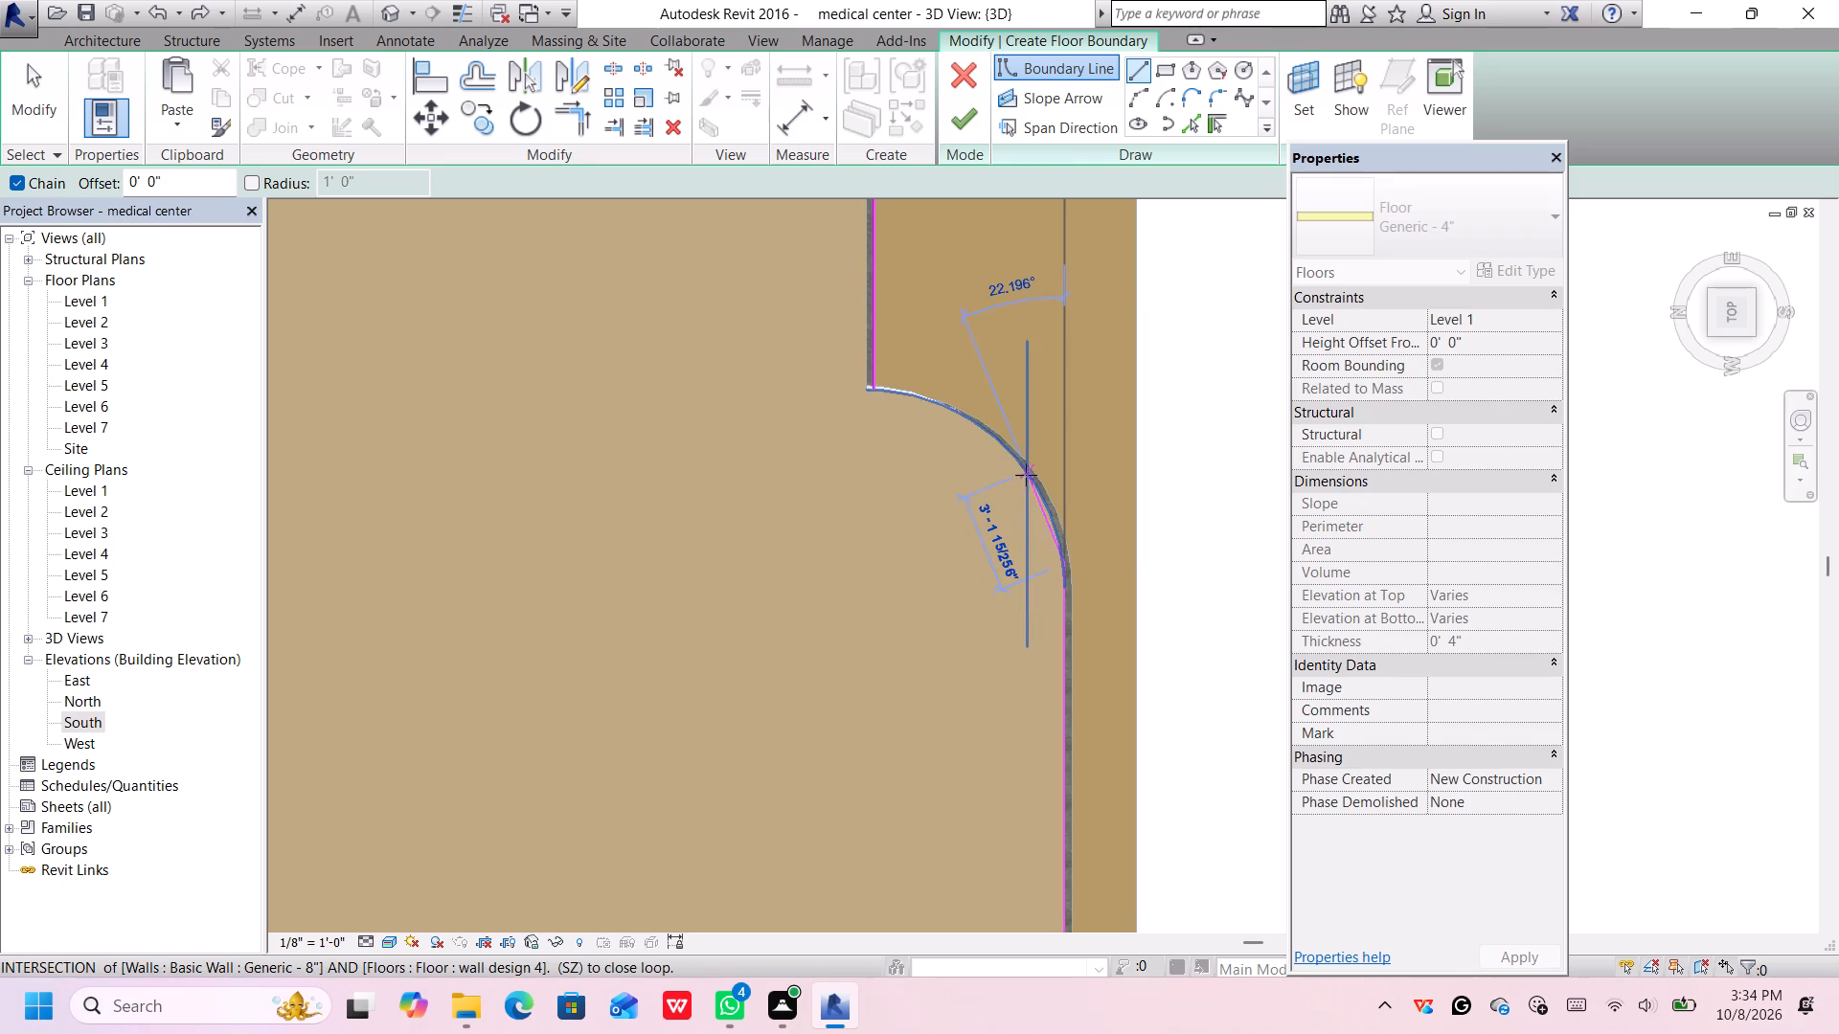
key("Escape")
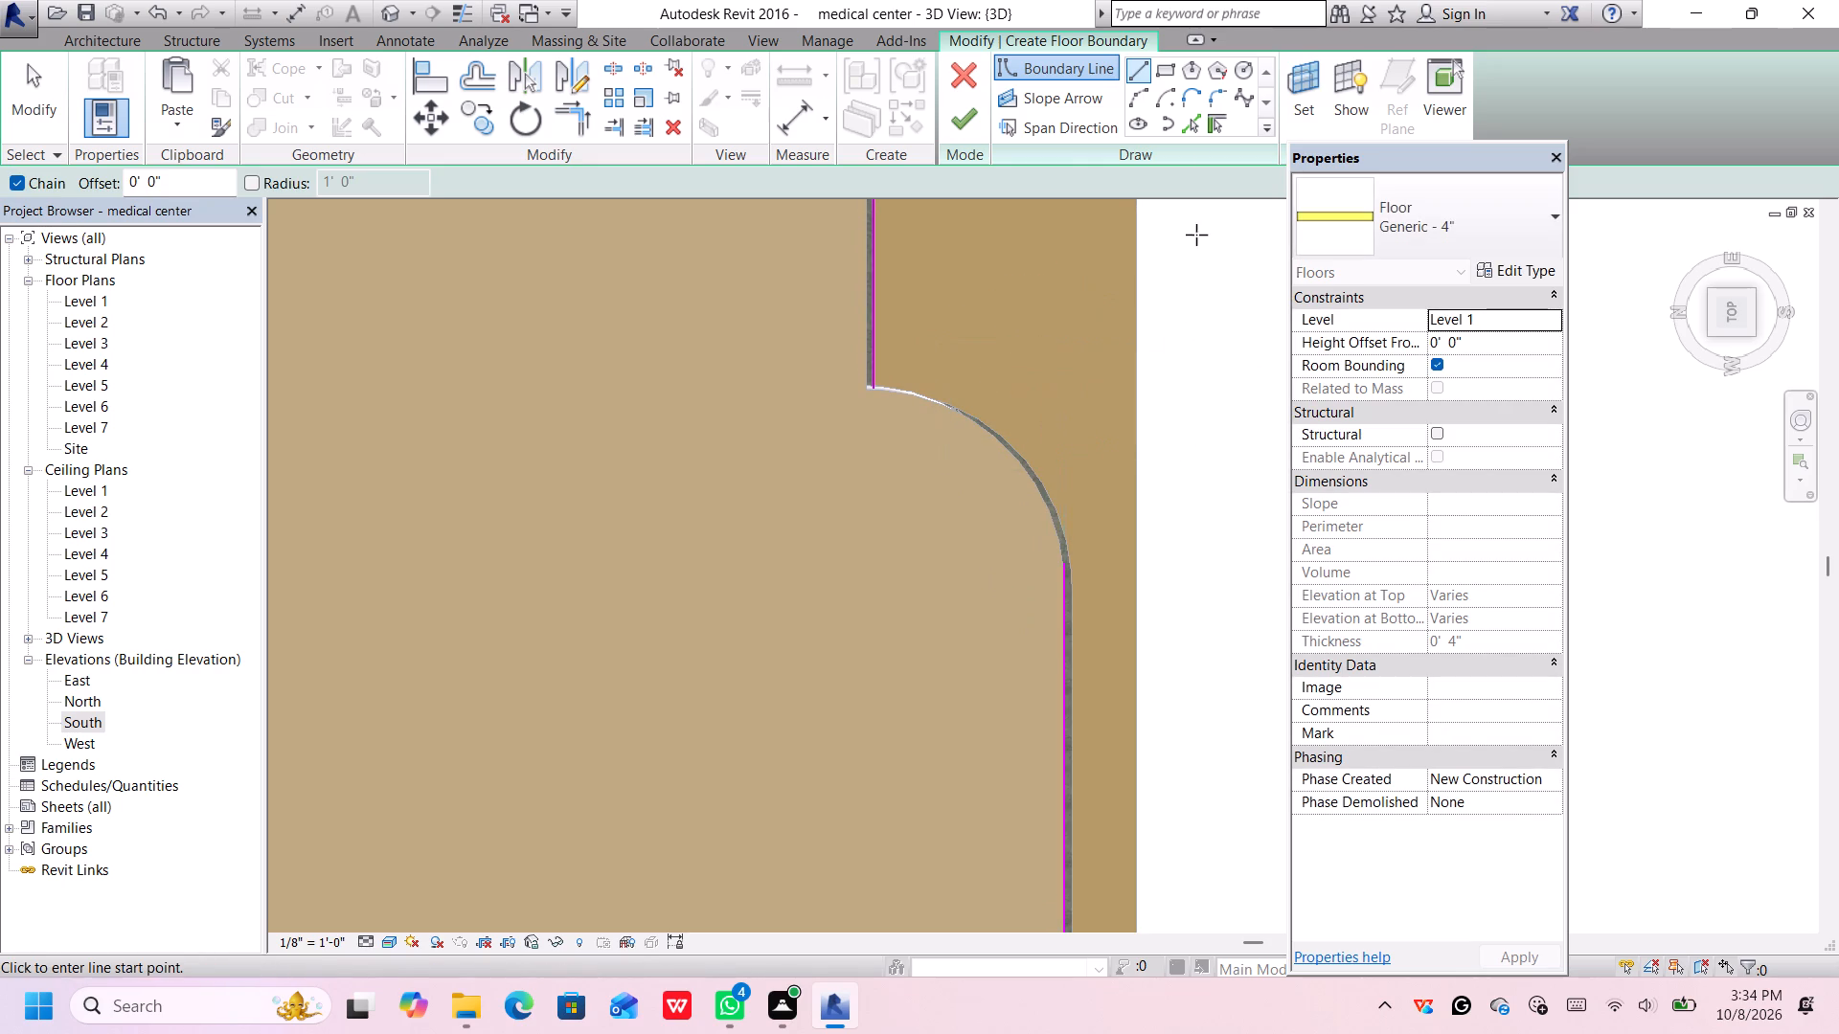
Close the boundary with a start-end-radius arc of about 6' 4" radius along the curved corner, and finish the floor sketch.
left_click(1136, 98)
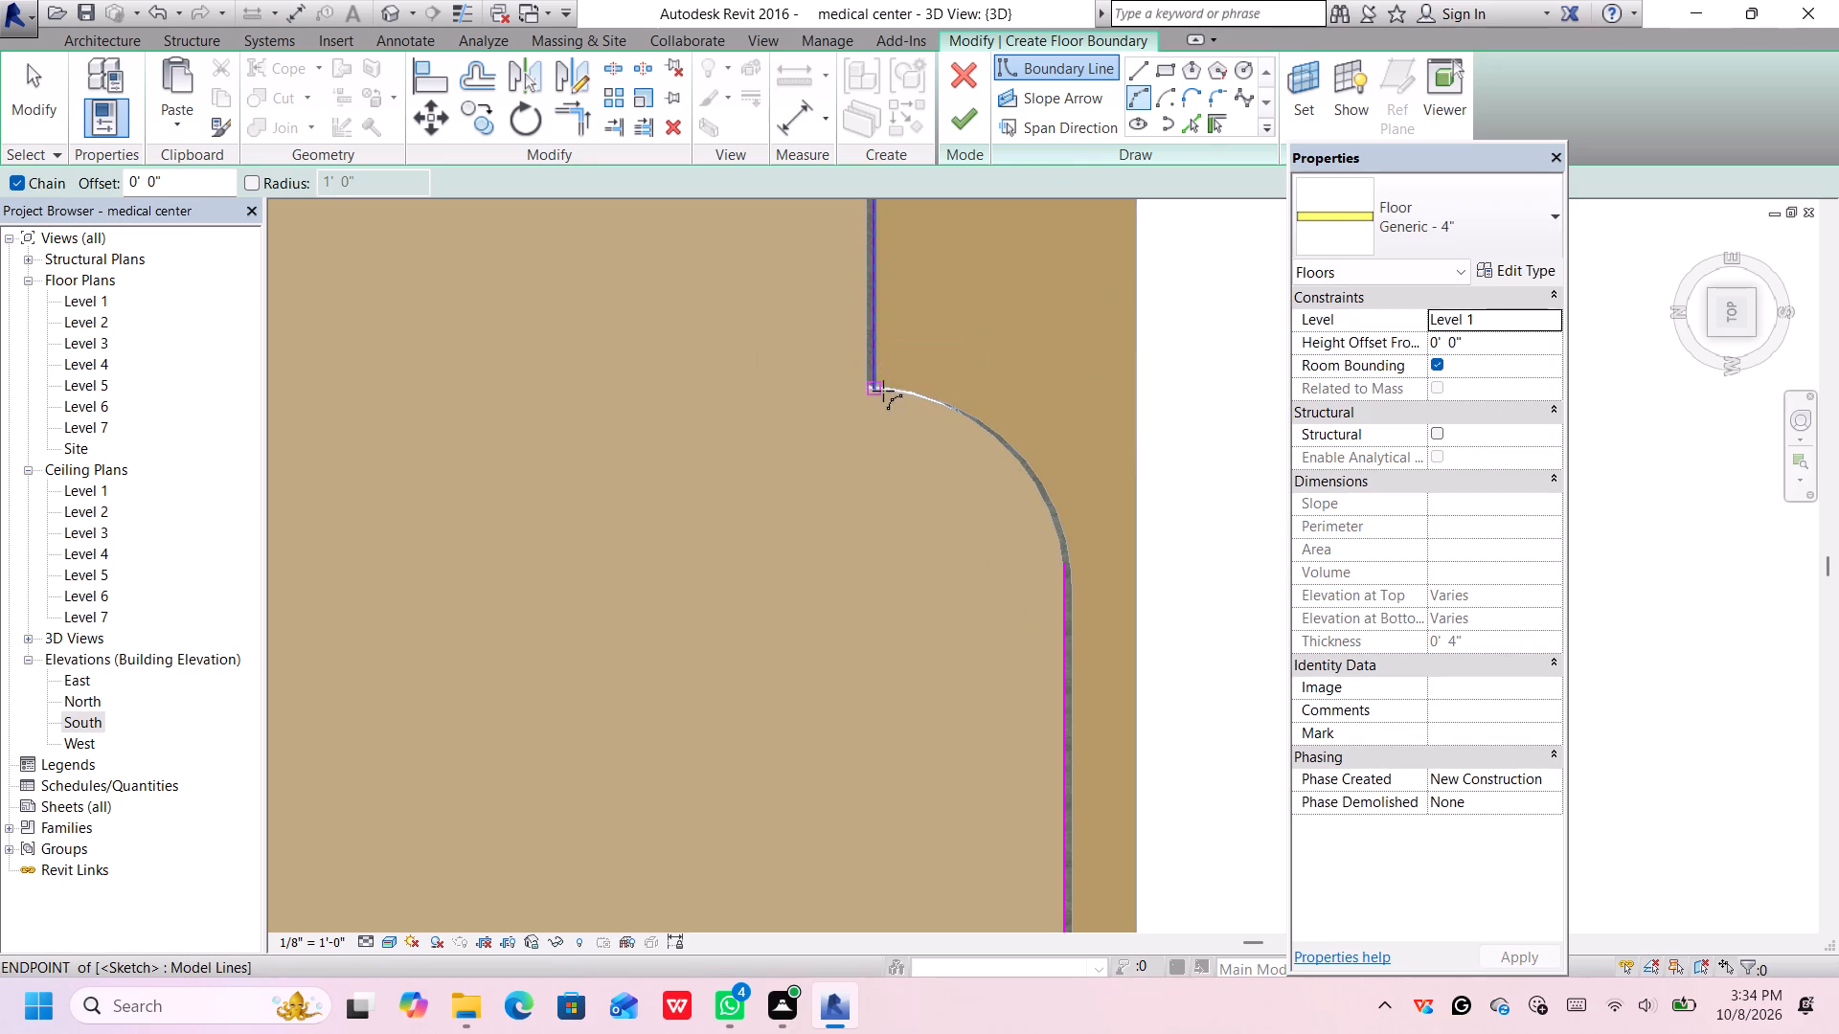
left_click(874, 390)
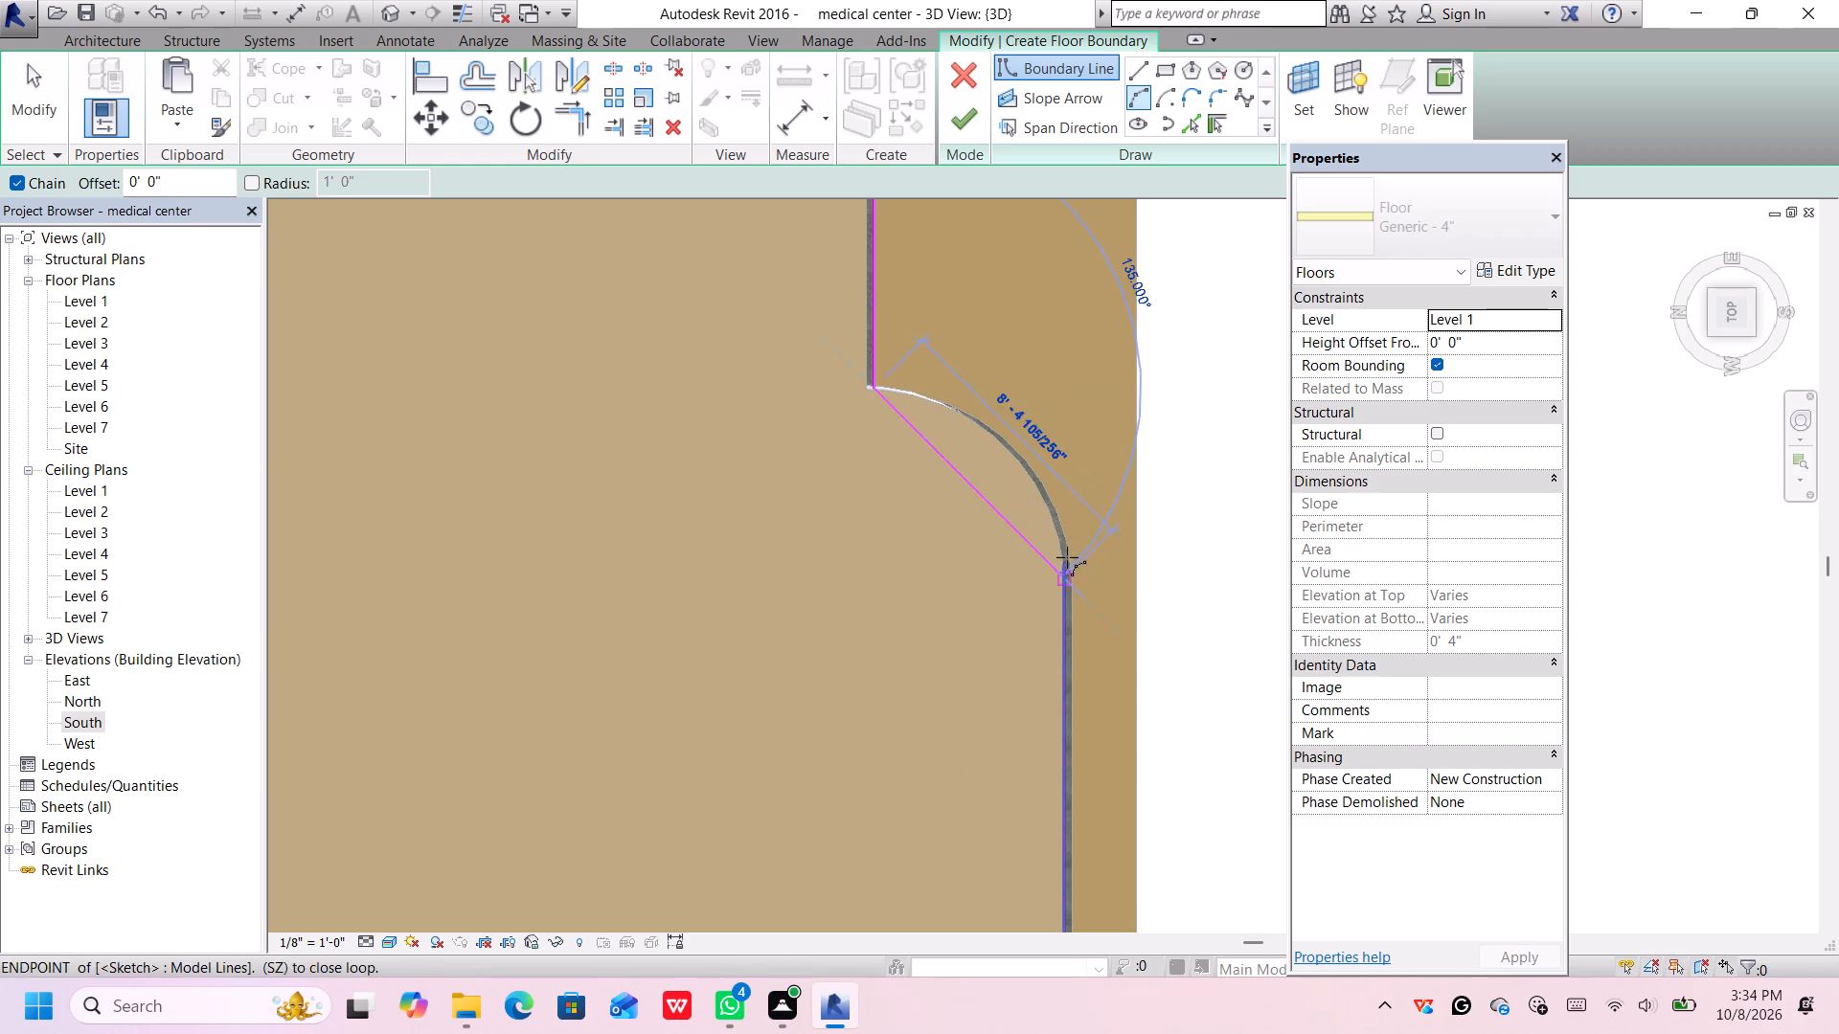
scroll(1061, 561, "up", 7)
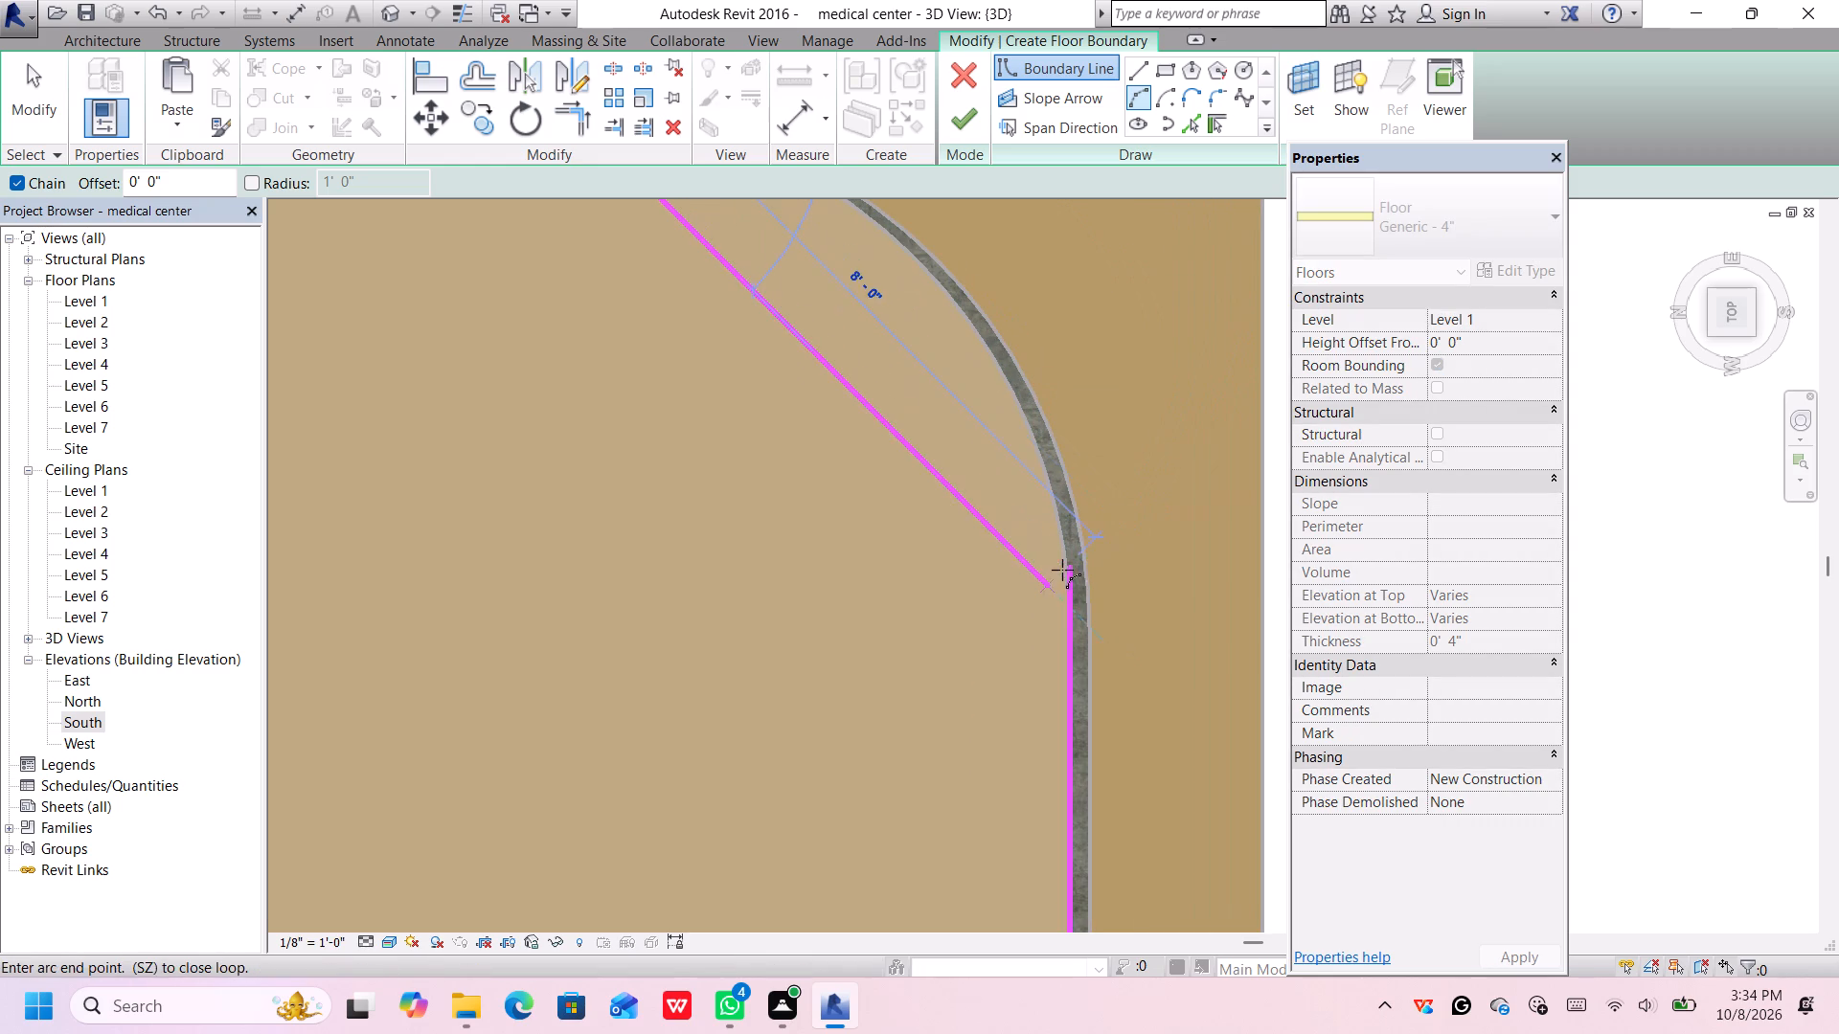
left_click(1069, 562)
scroll(1056, 348, "up", 1)
scroll(1050, 345, "down", 2)
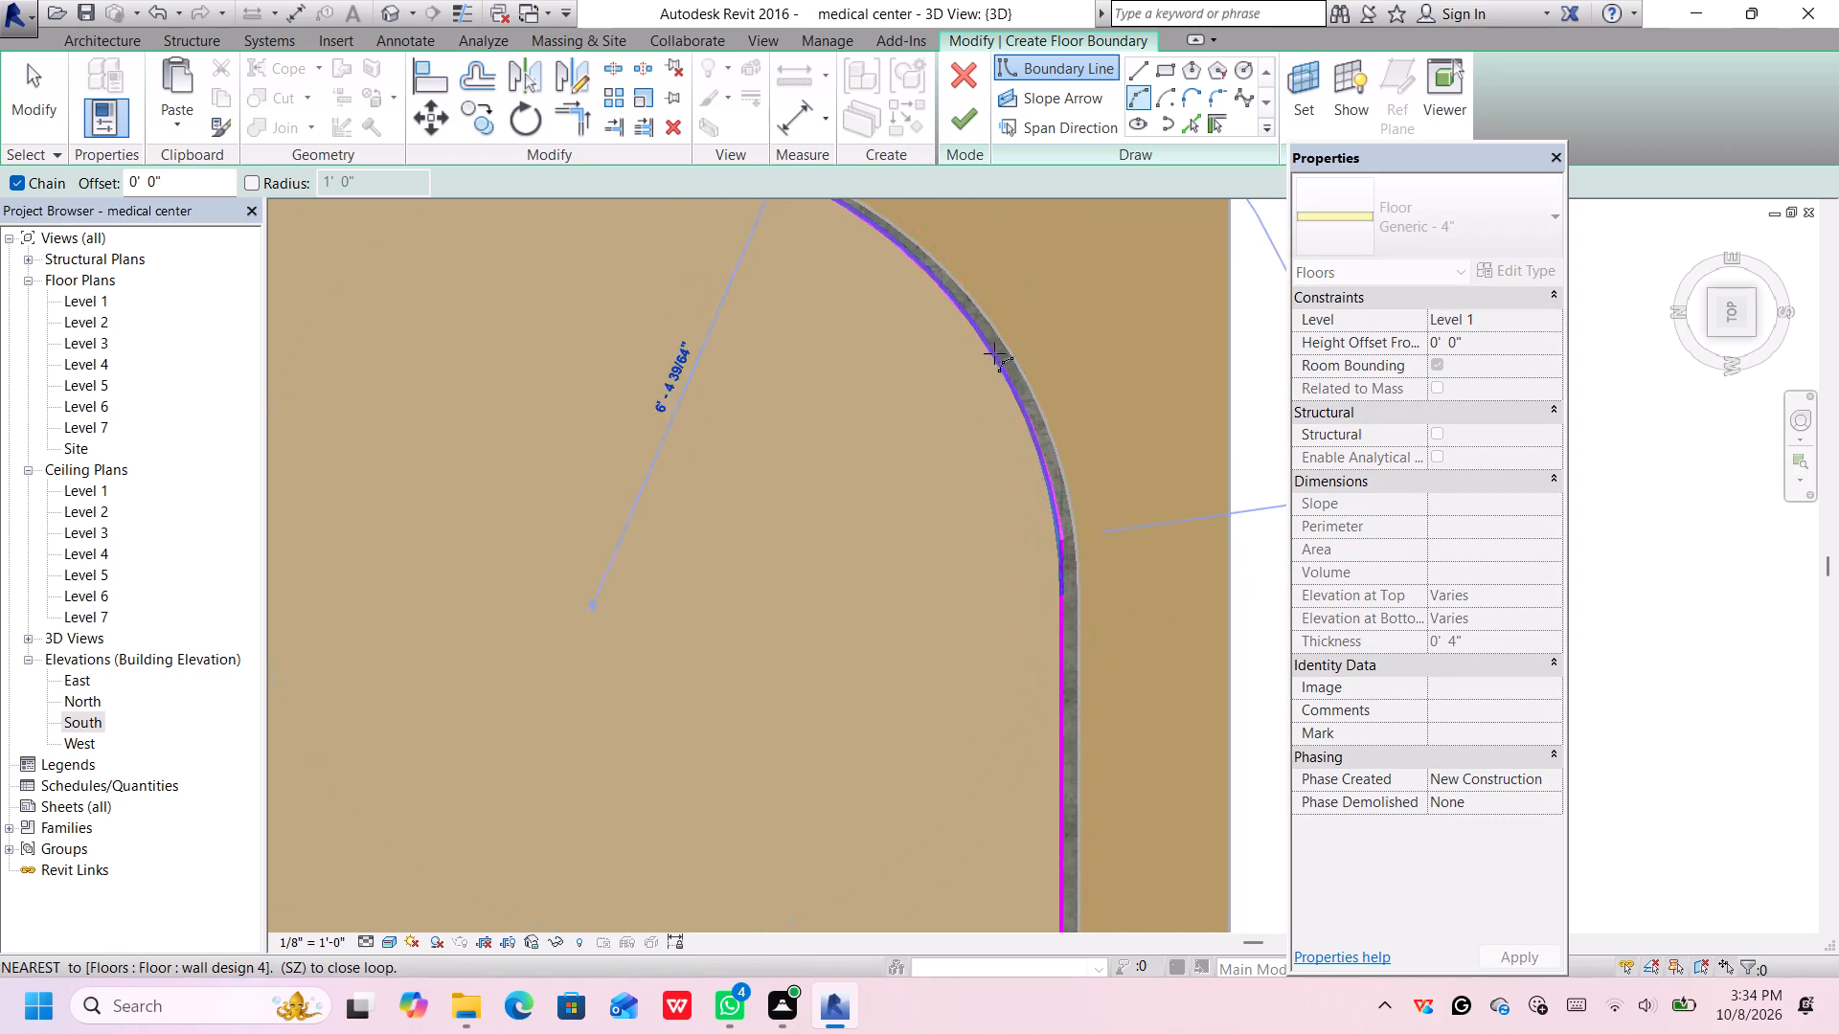
scroll(989, 356, "down", 2)
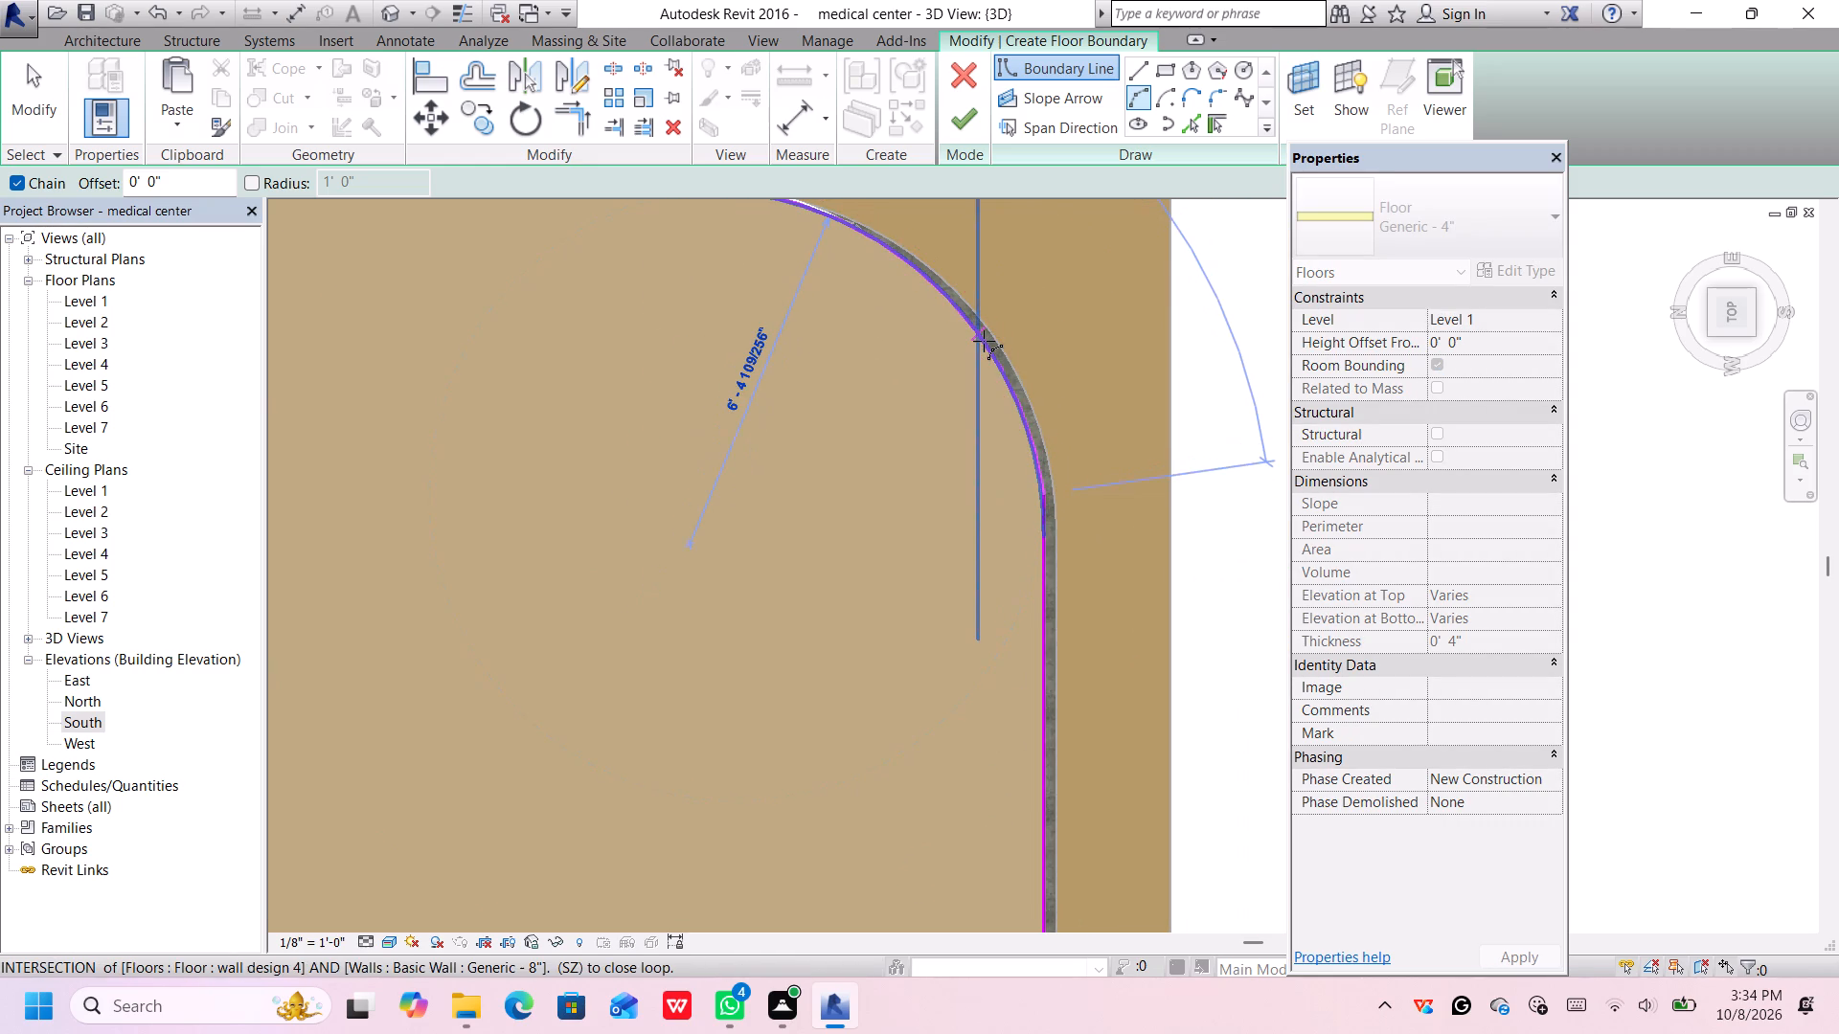
left_click(984, 341)
scroll(1091, 364, "down", 5)
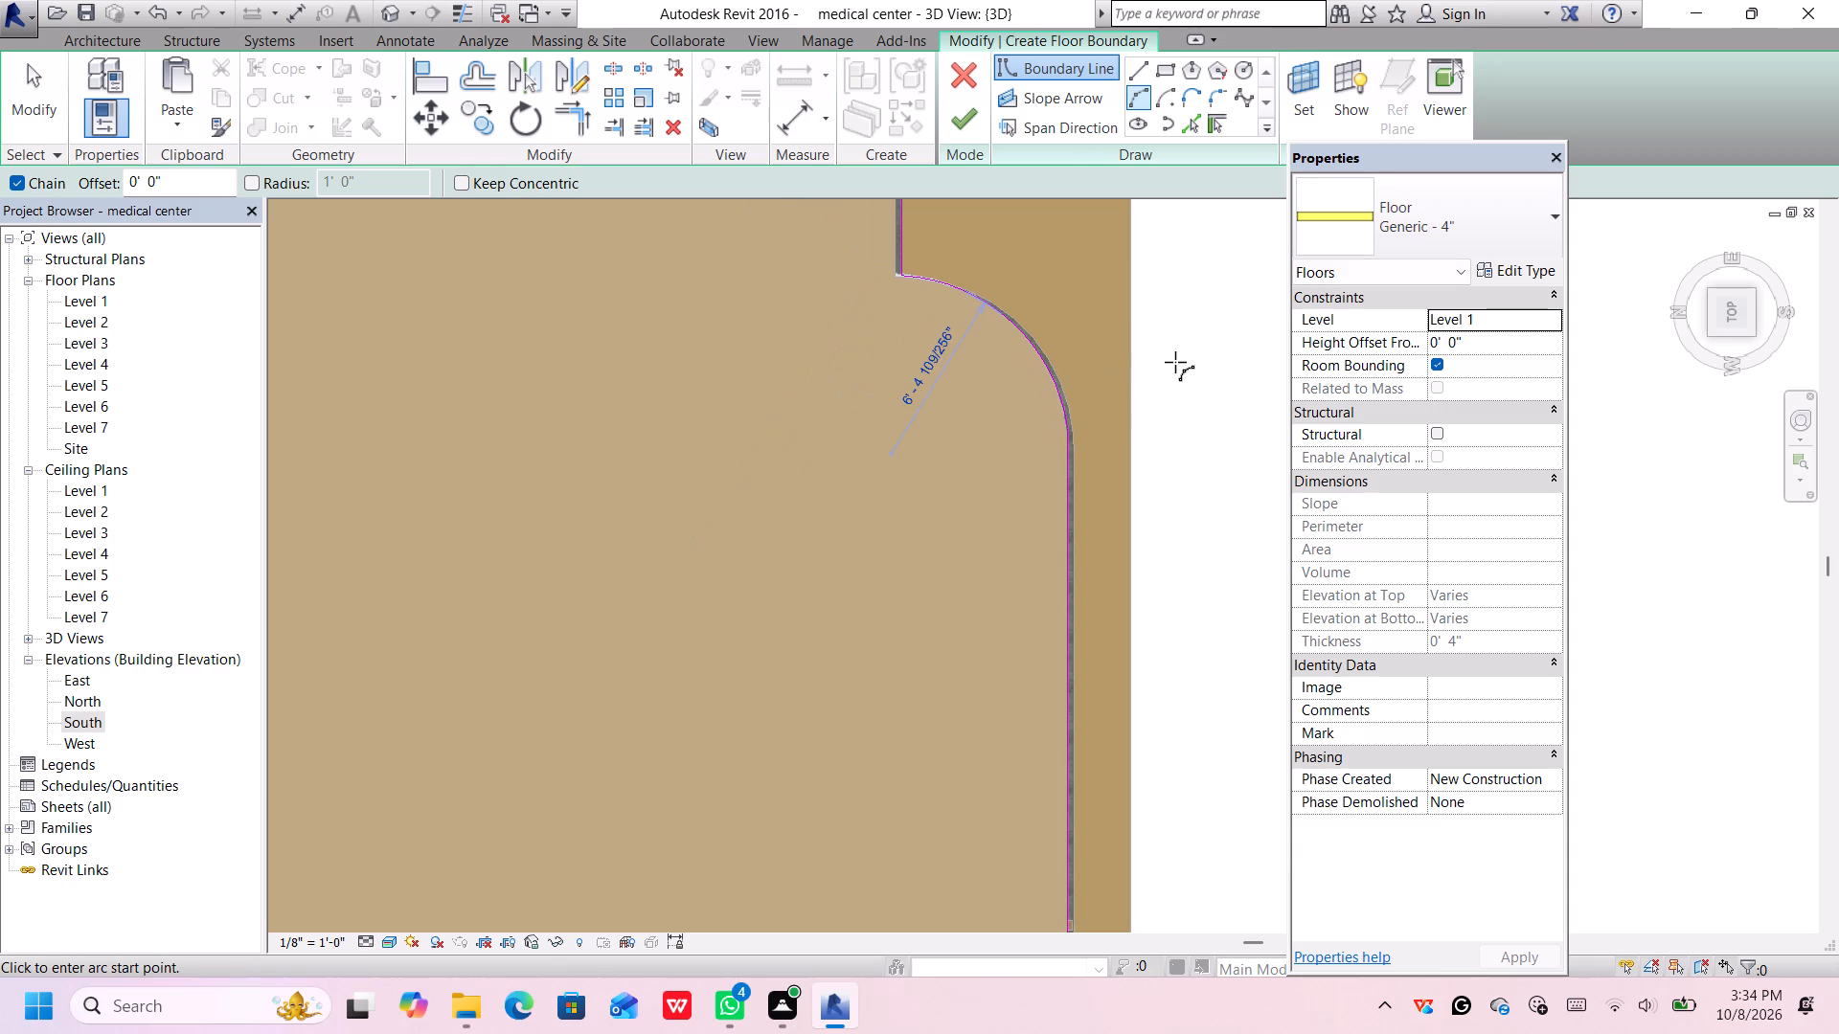
middle_click_drag(1177, 356, 1147, 318)
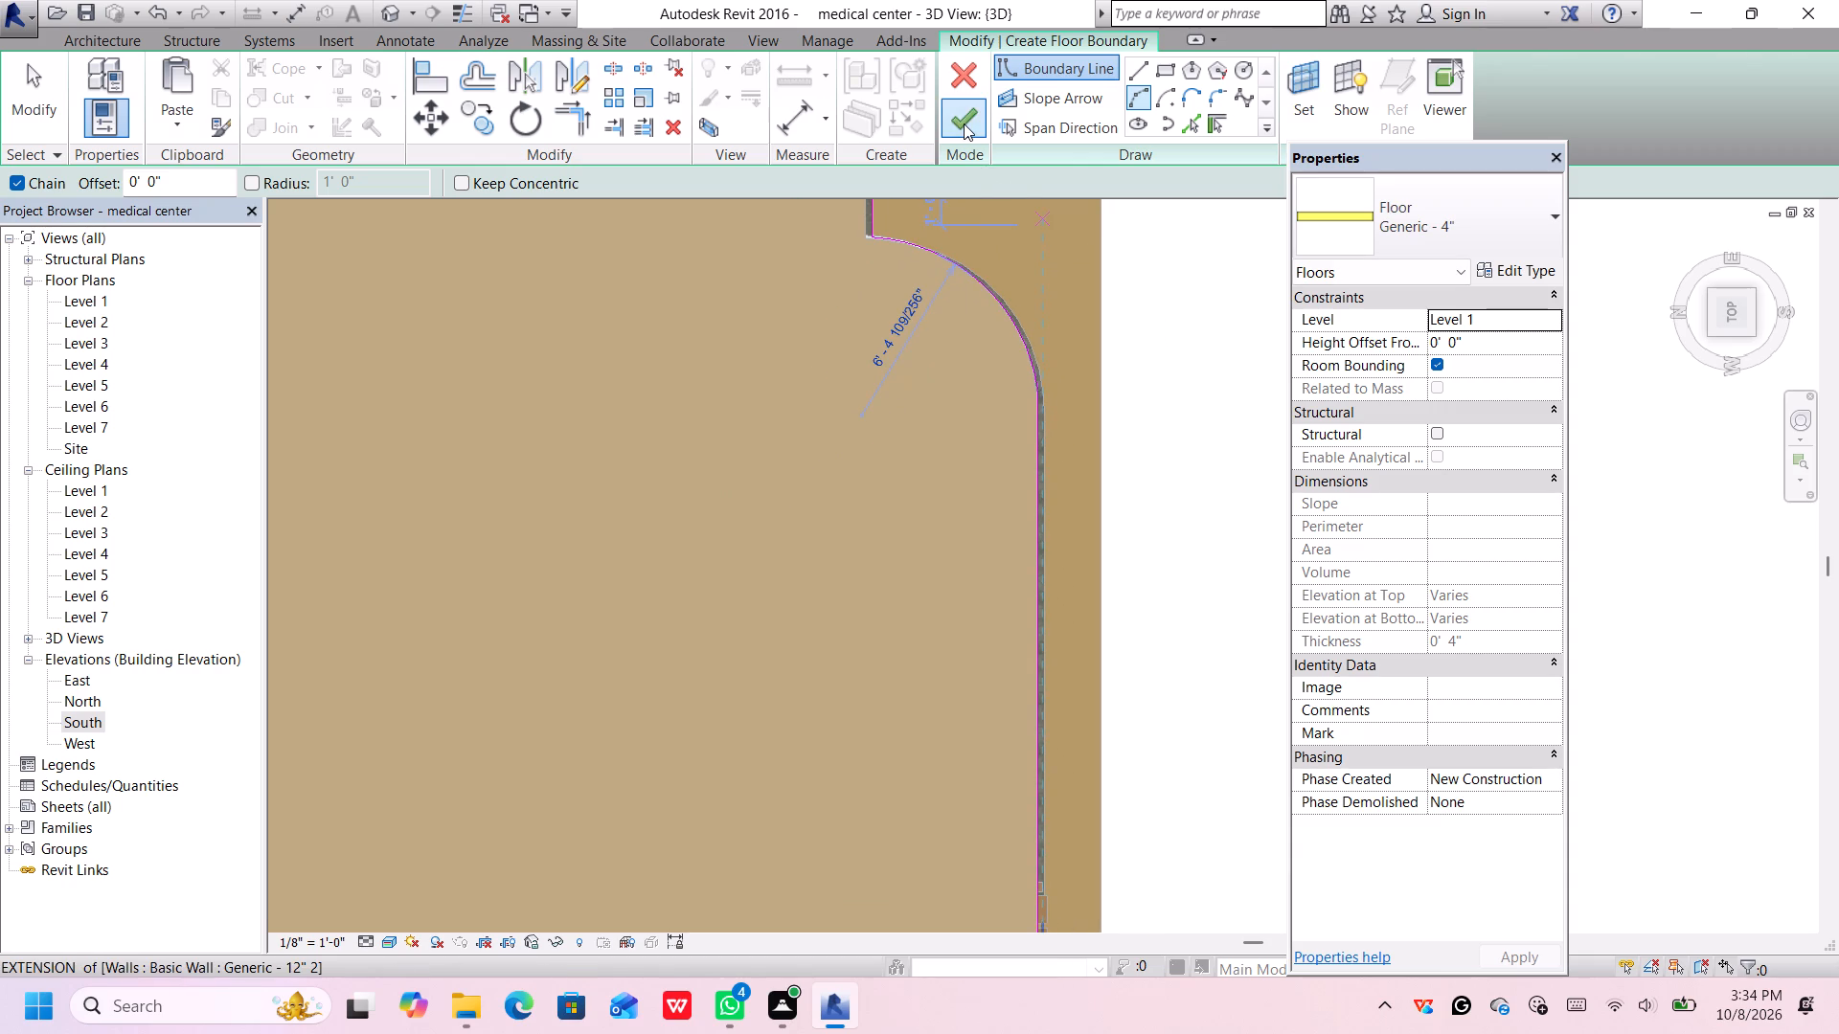
left_click(964, 124)
Set the new Generic - 4" floor's level to Level 7.
scroll(1147, 337, "down", 6)
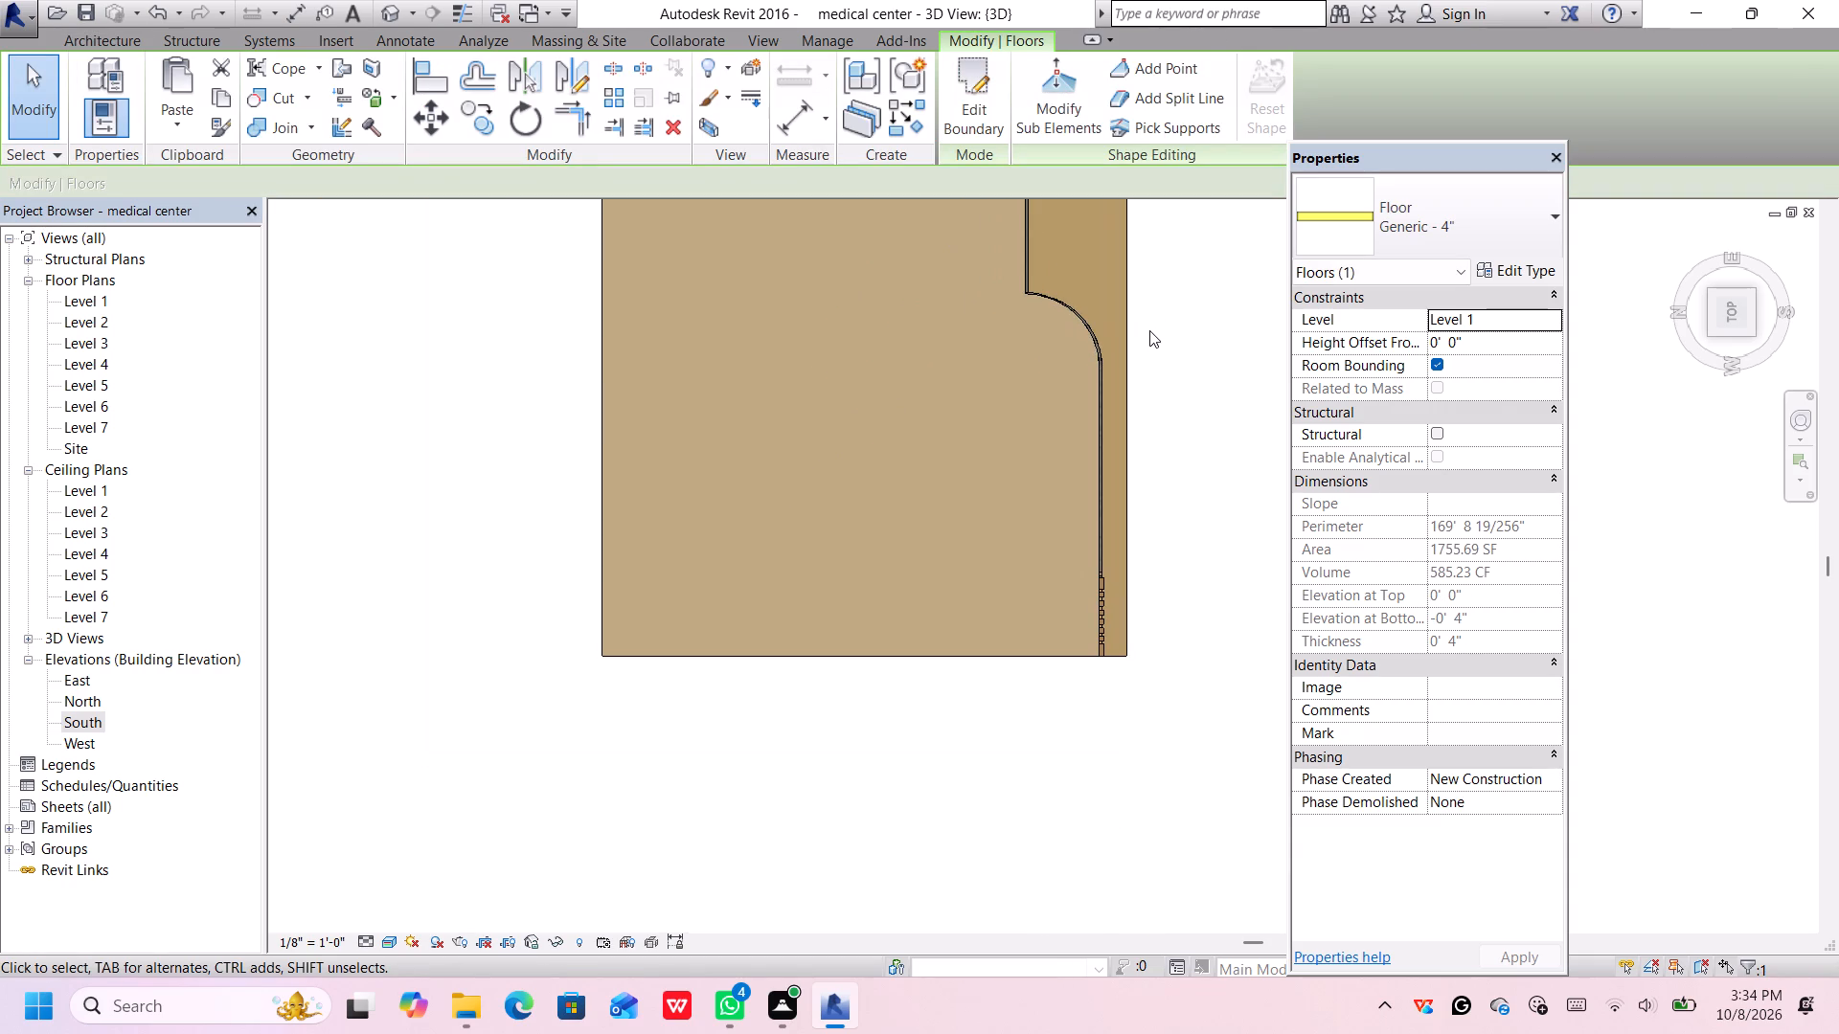
left_click(1714, 333)
scroll(1056, 344, "down", 3)
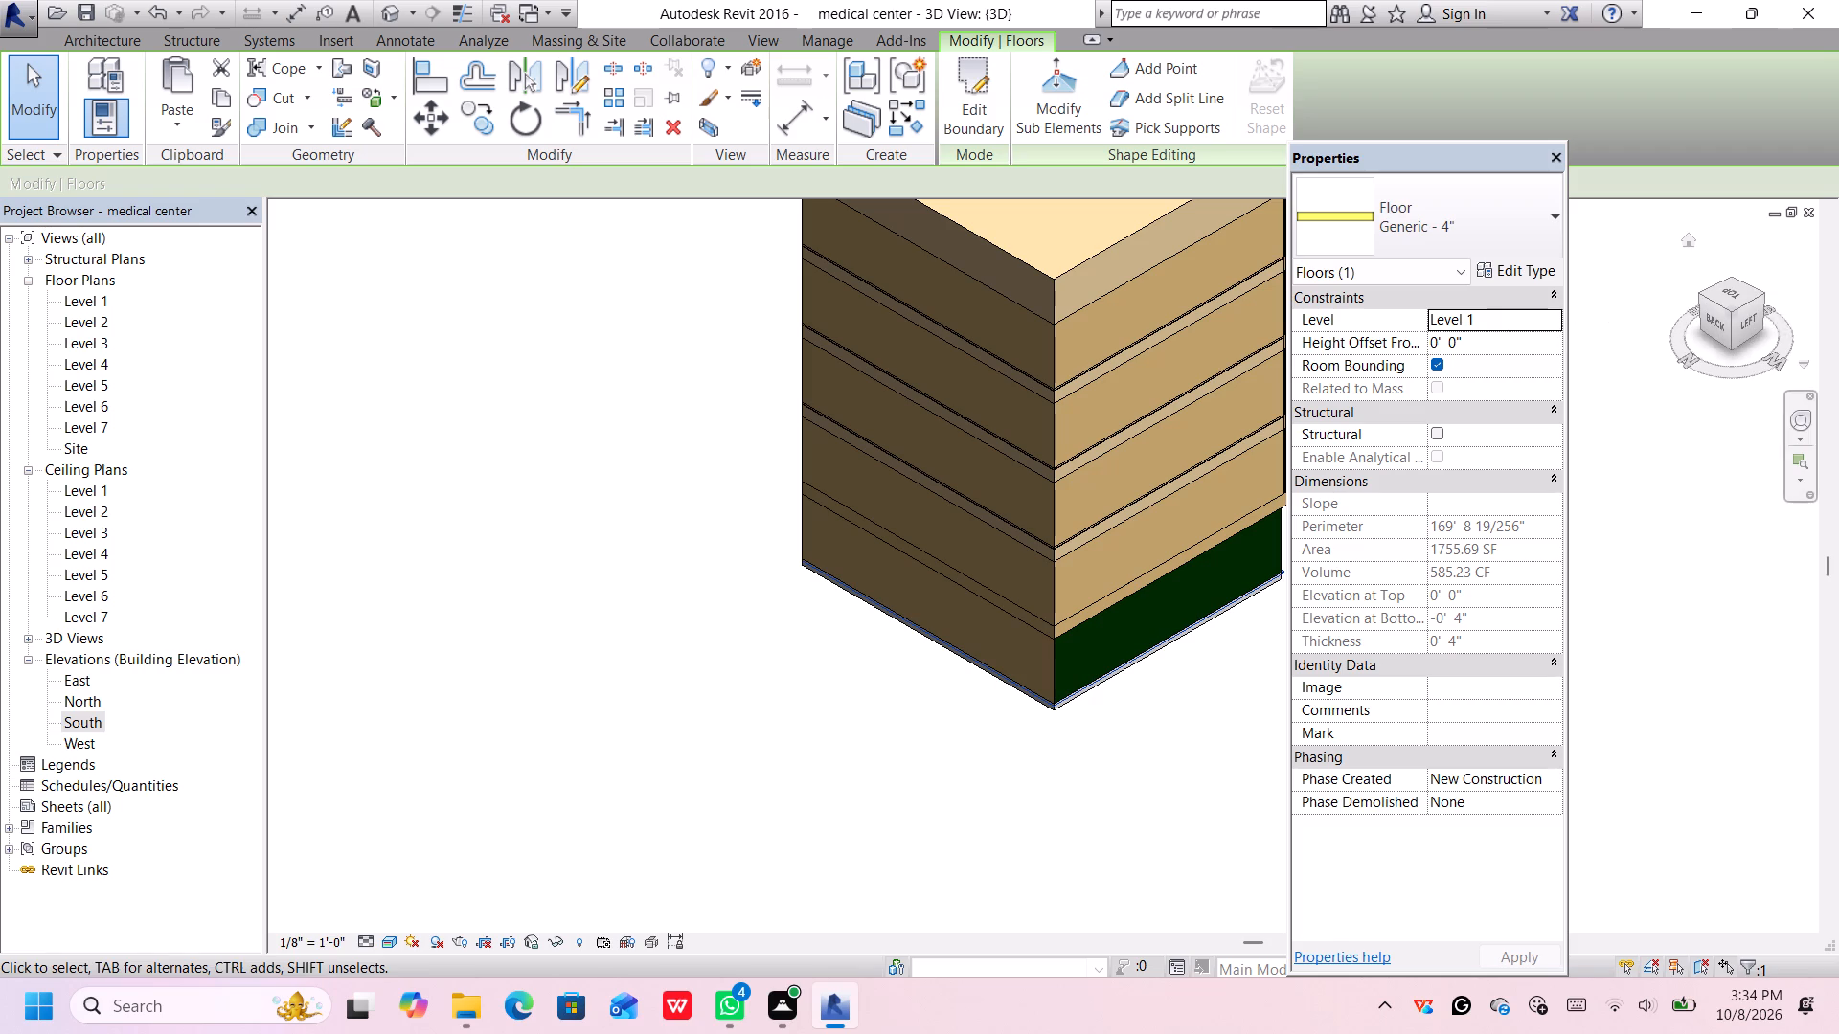
left_click(1759, 295)
scroll(1209, 396, "down", 3)
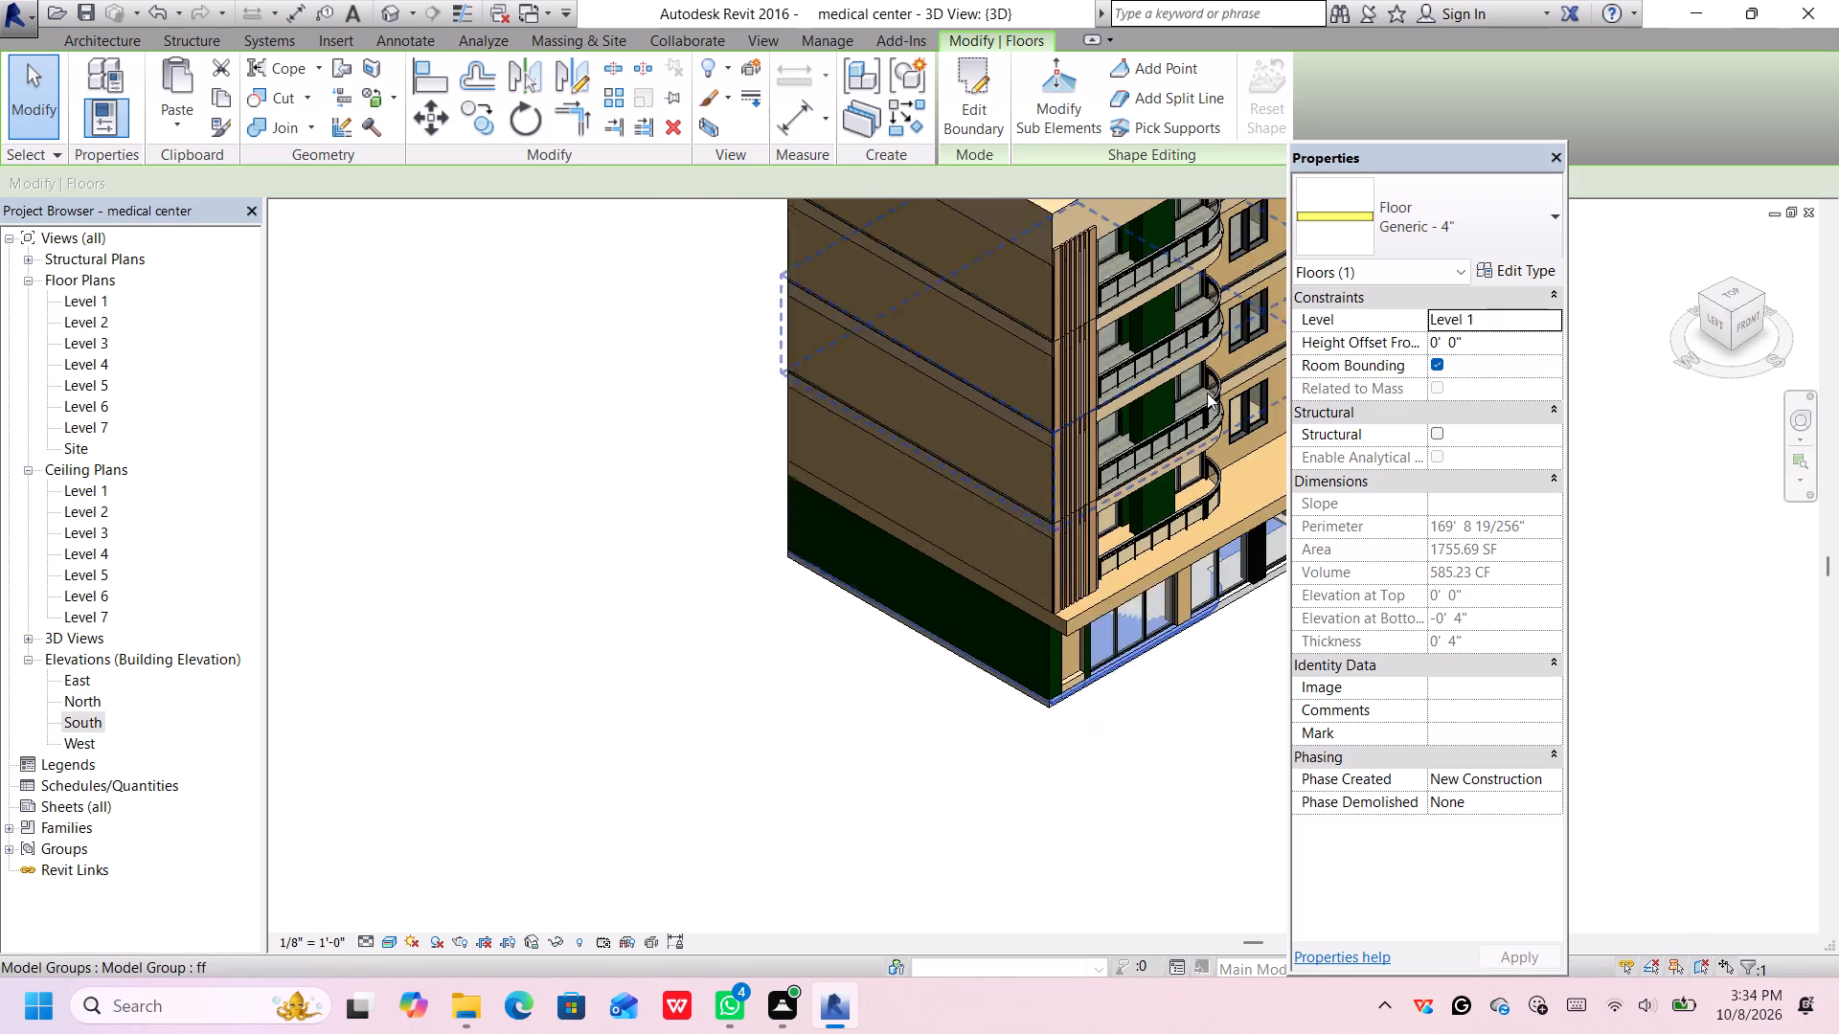
scroll(1207, 393, "down", 5)
middle_click_drag(1209, 383, 1030, 482)
left_click(1555, 319)
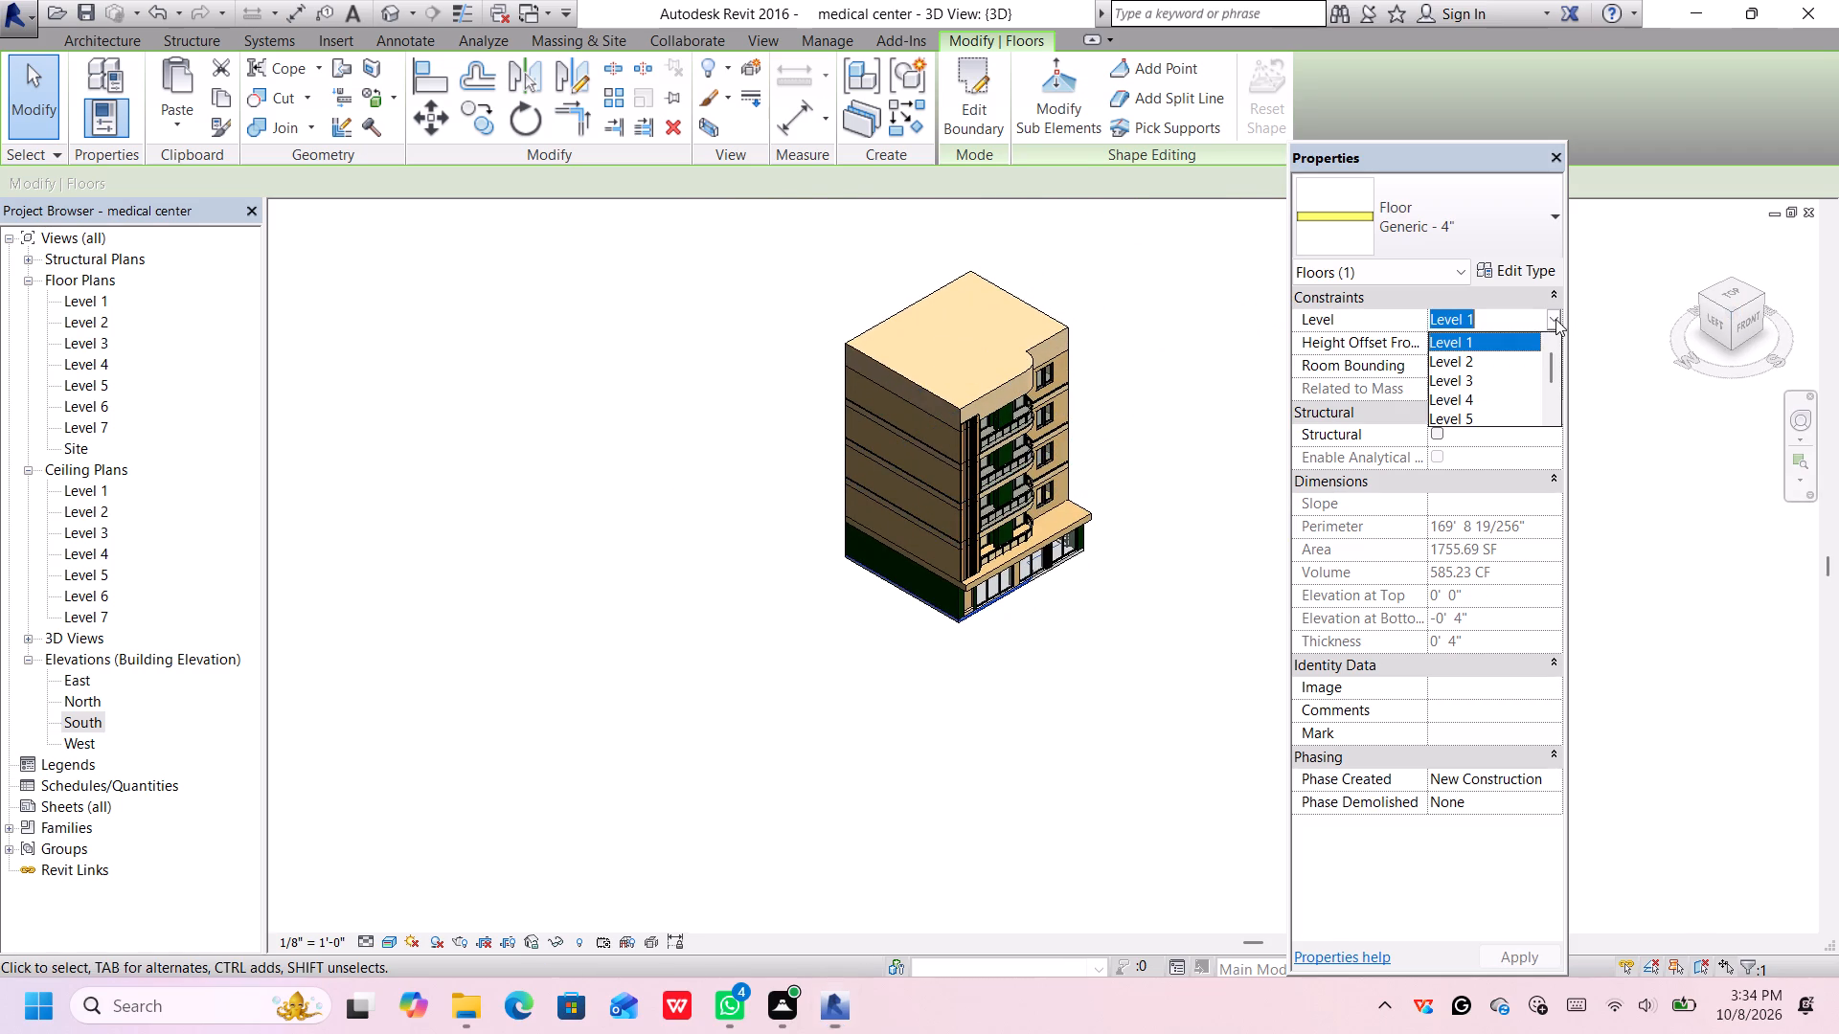
scroll(1464, 402, "down", 6)
left_click(1464, 393)
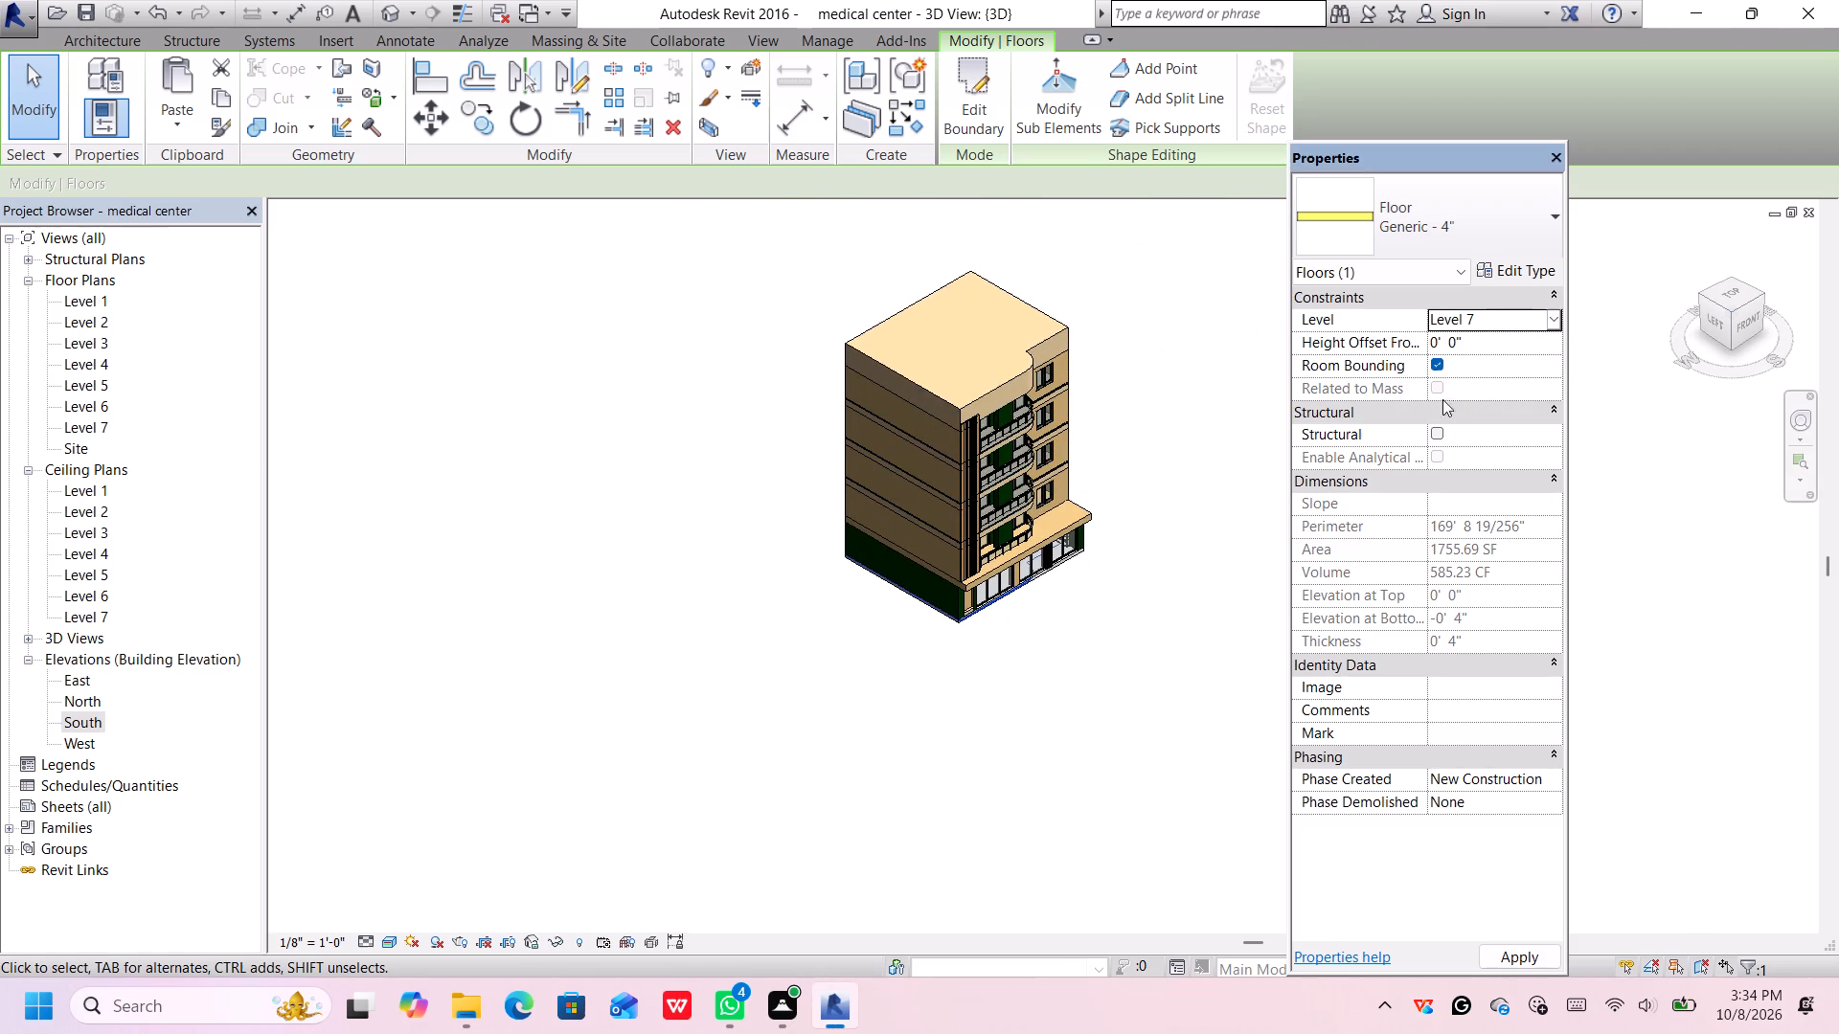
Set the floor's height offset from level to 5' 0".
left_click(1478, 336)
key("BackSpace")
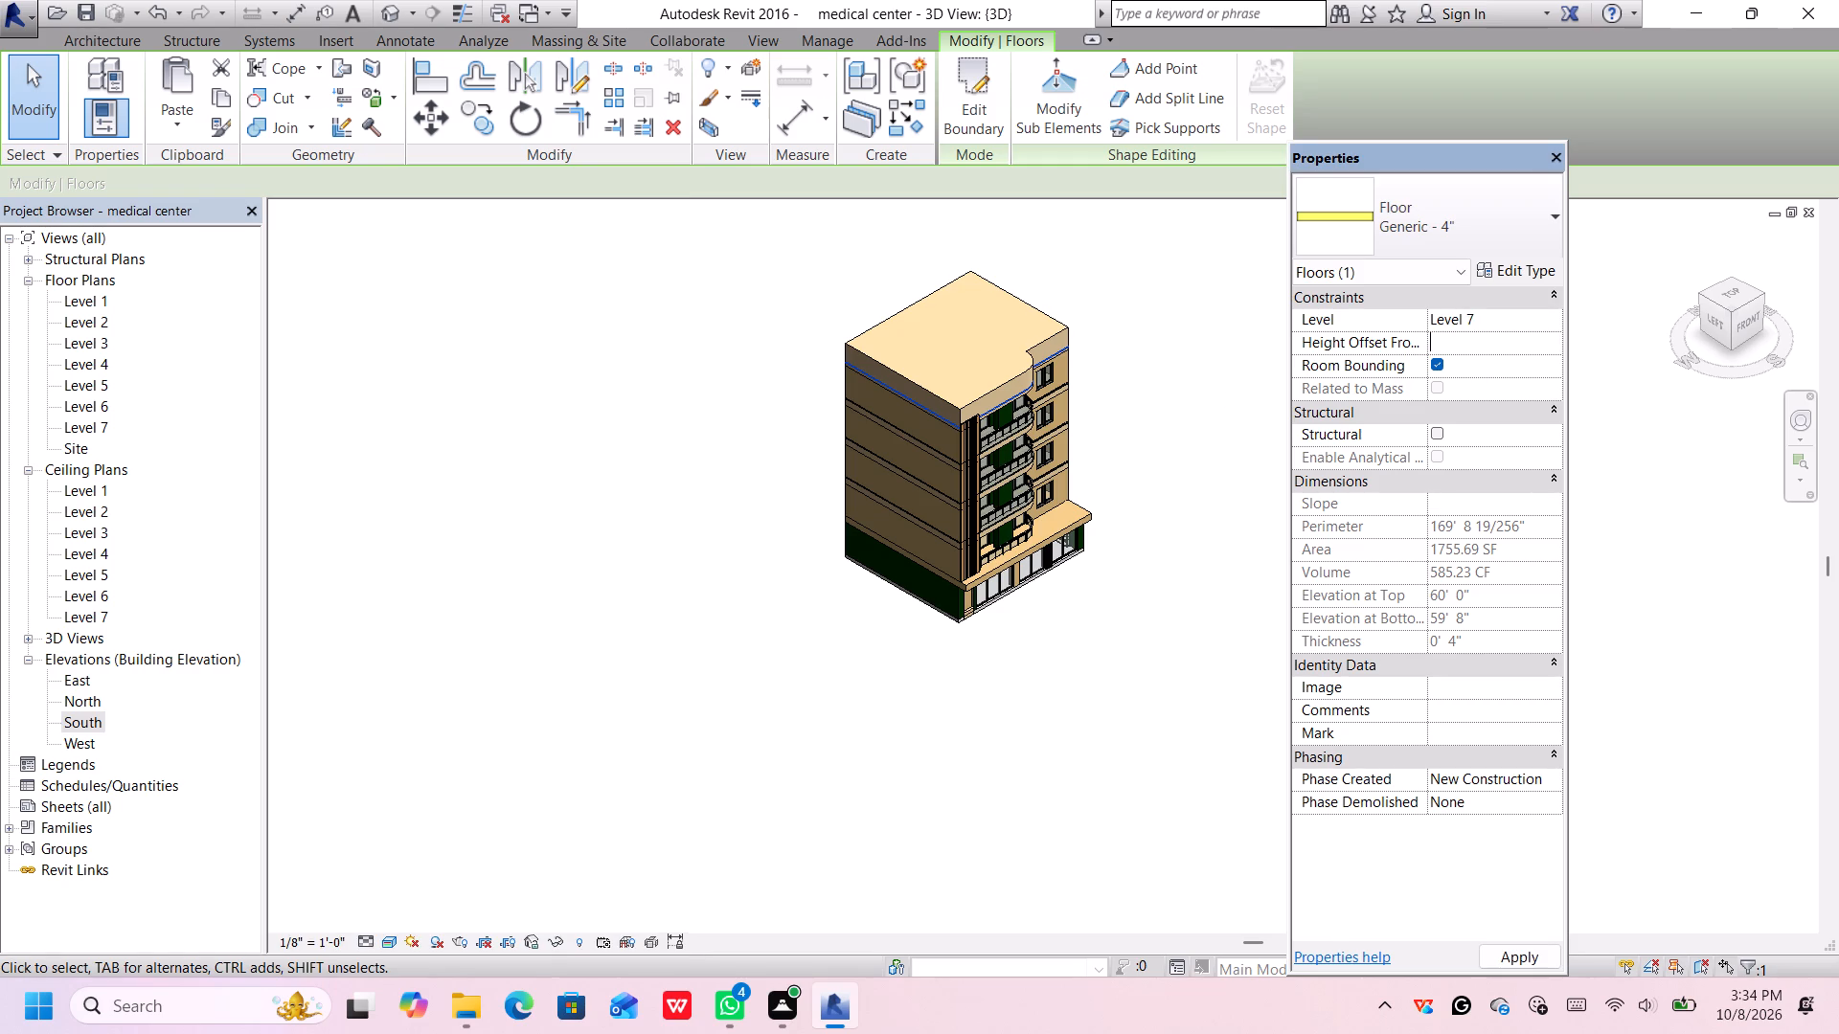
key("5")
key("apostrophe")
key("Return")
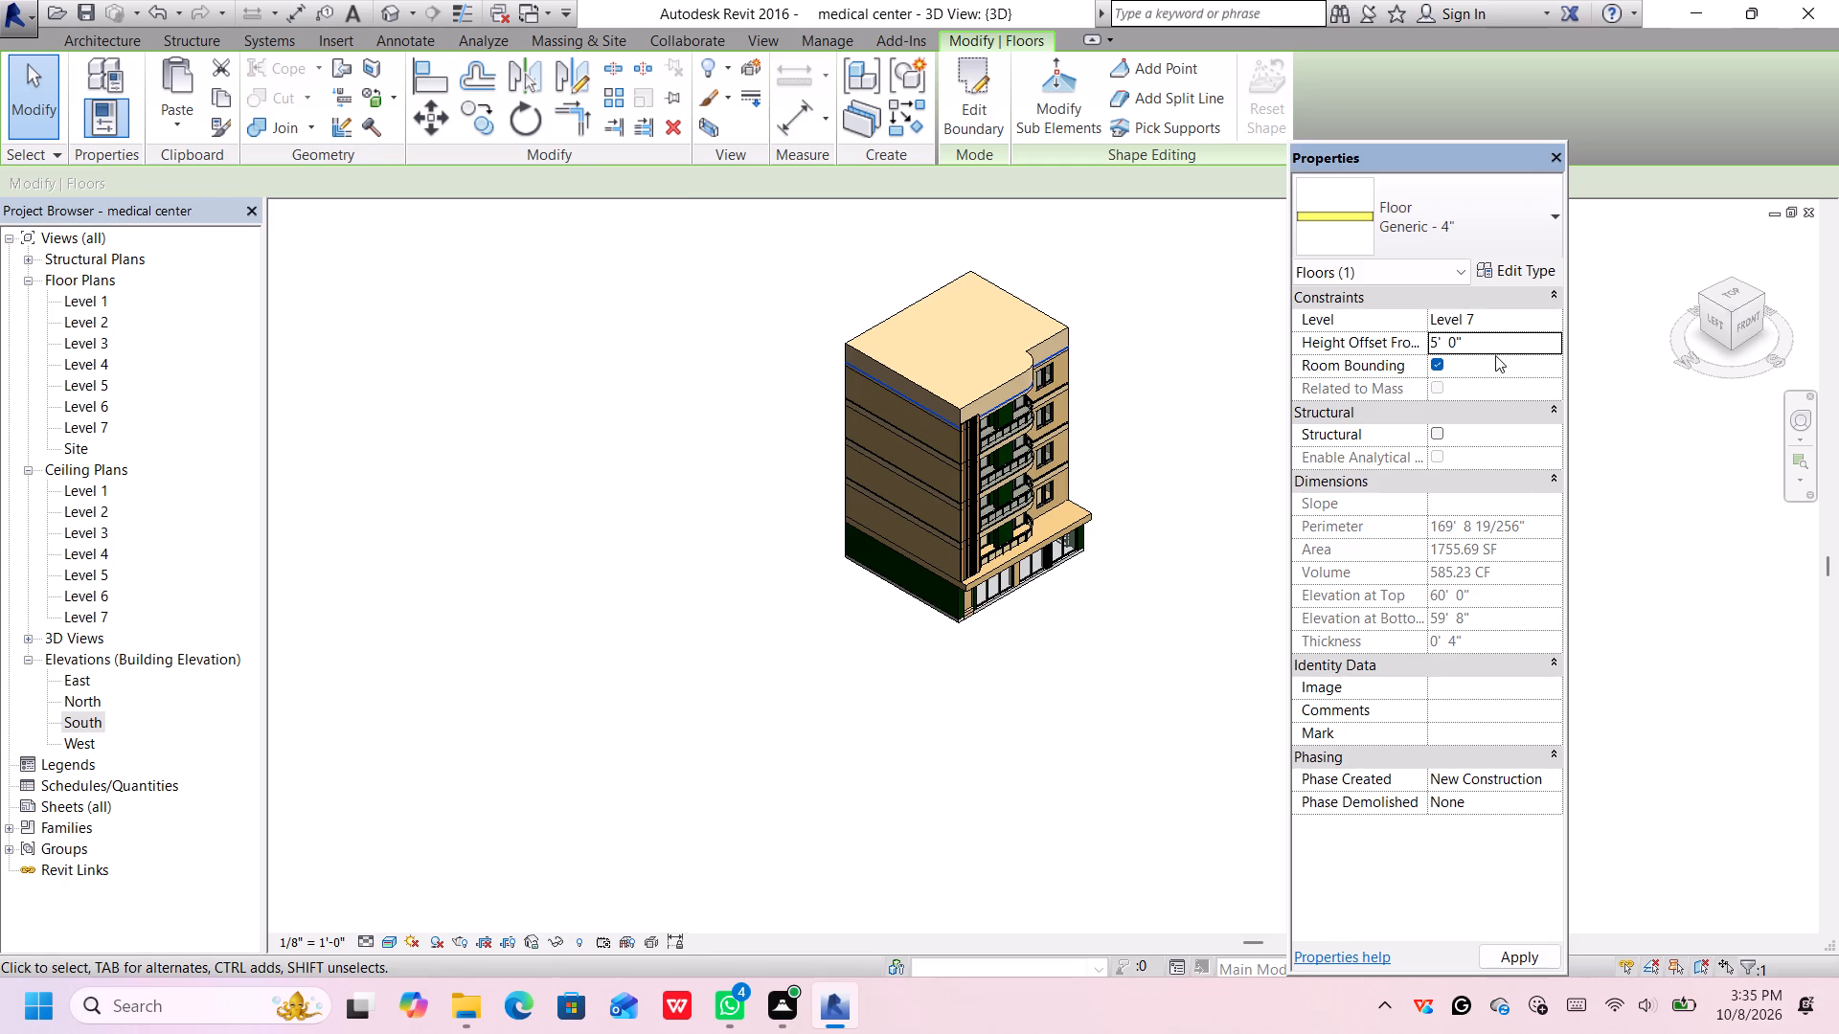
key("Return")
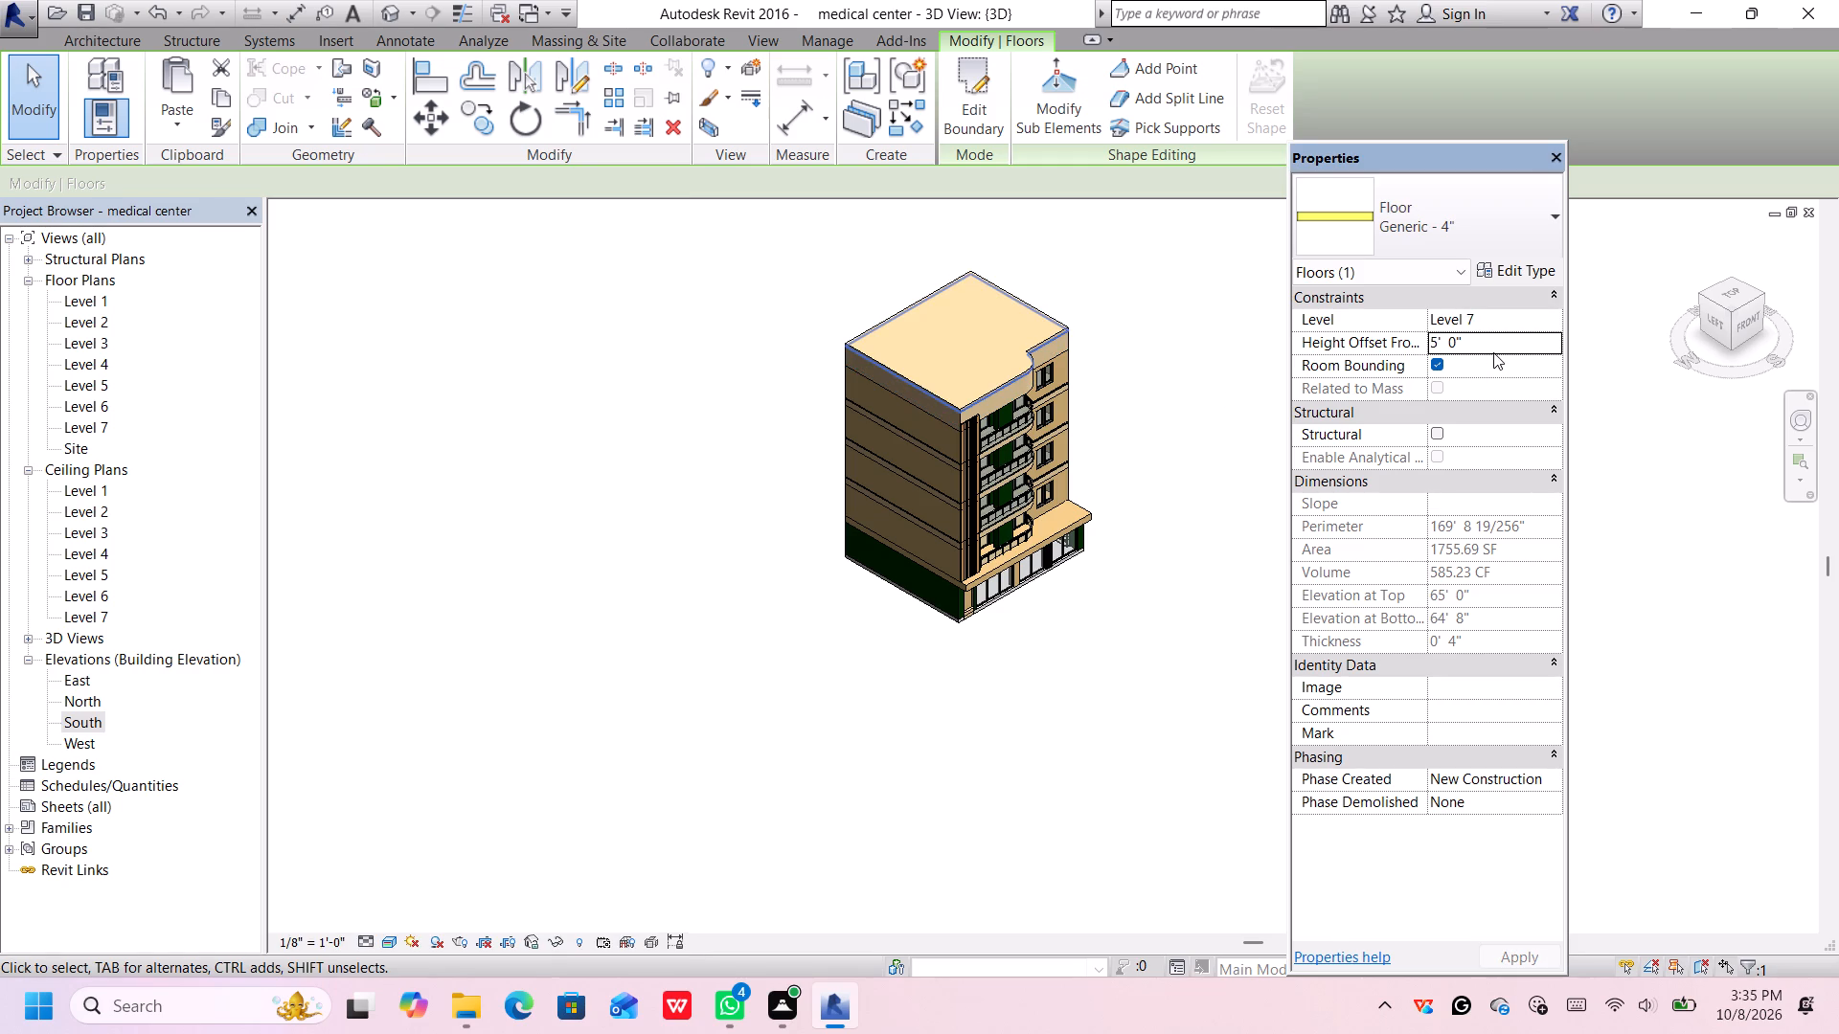
Set the floor's height offset from level to 6' 0", covering the top of the building.
scroll(998, 427, "up", 4)
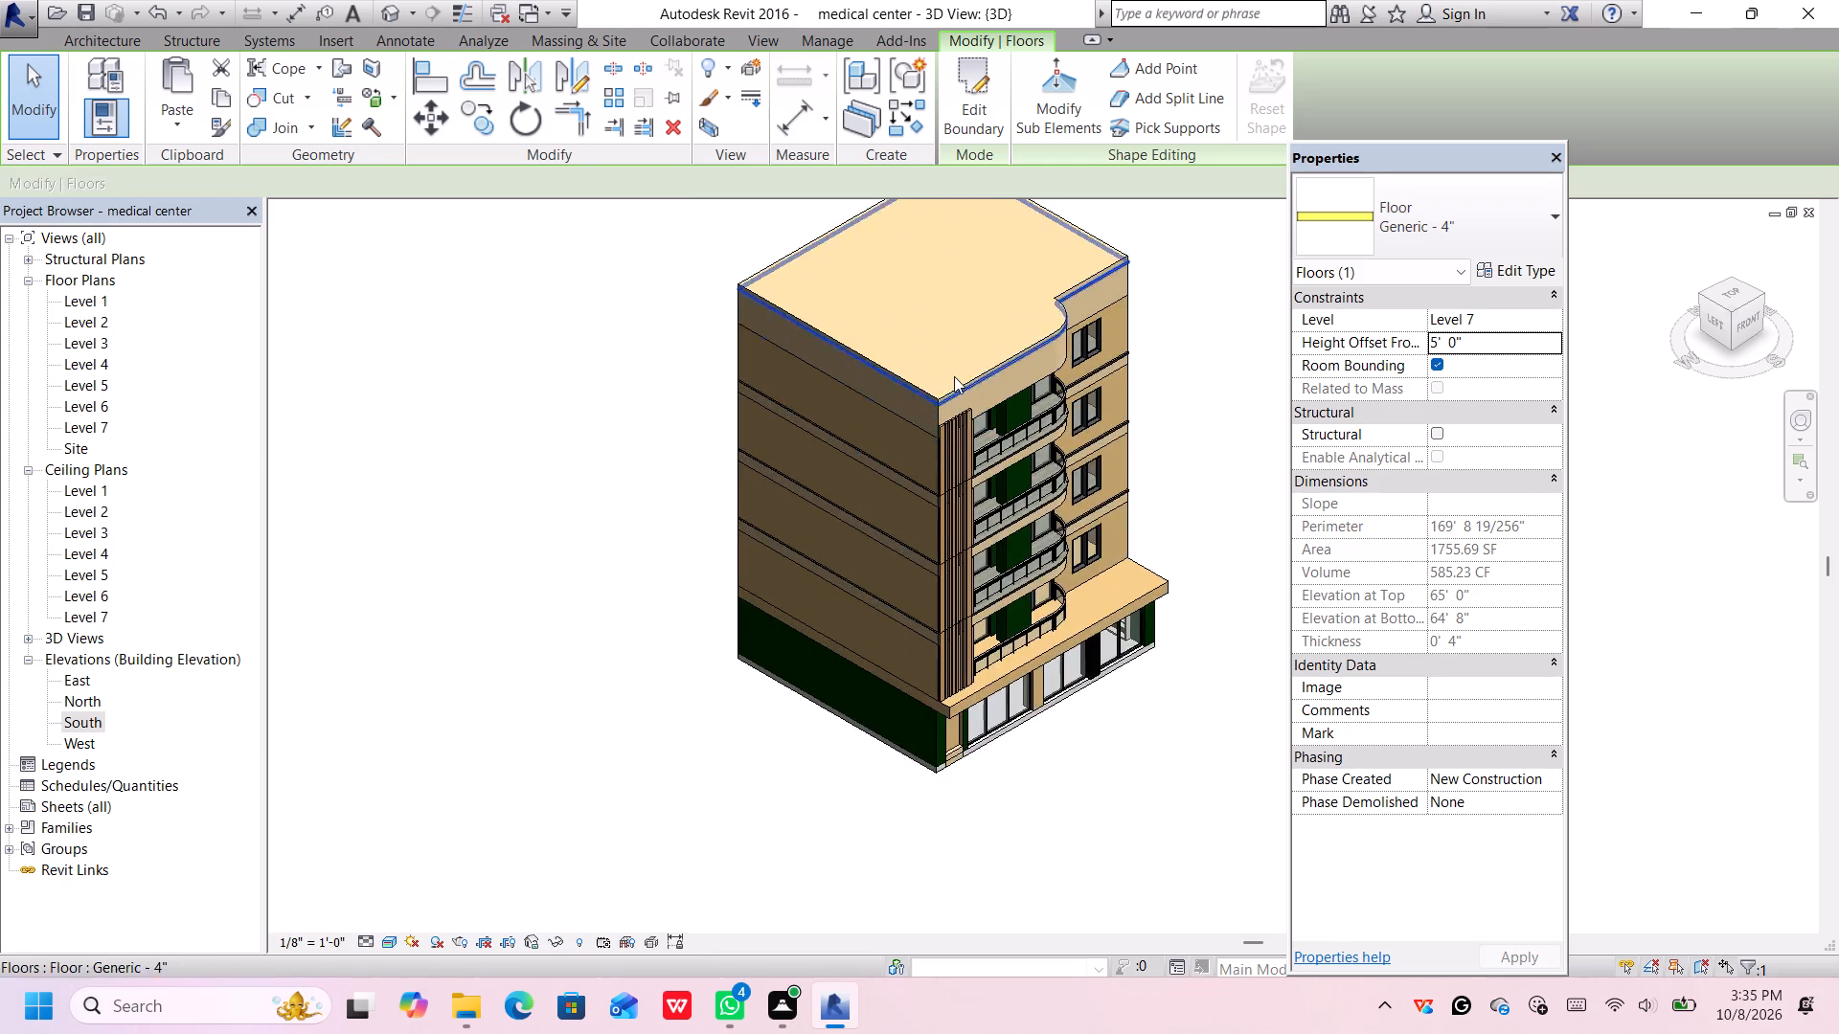
scroll(950, 375, "up", 9)
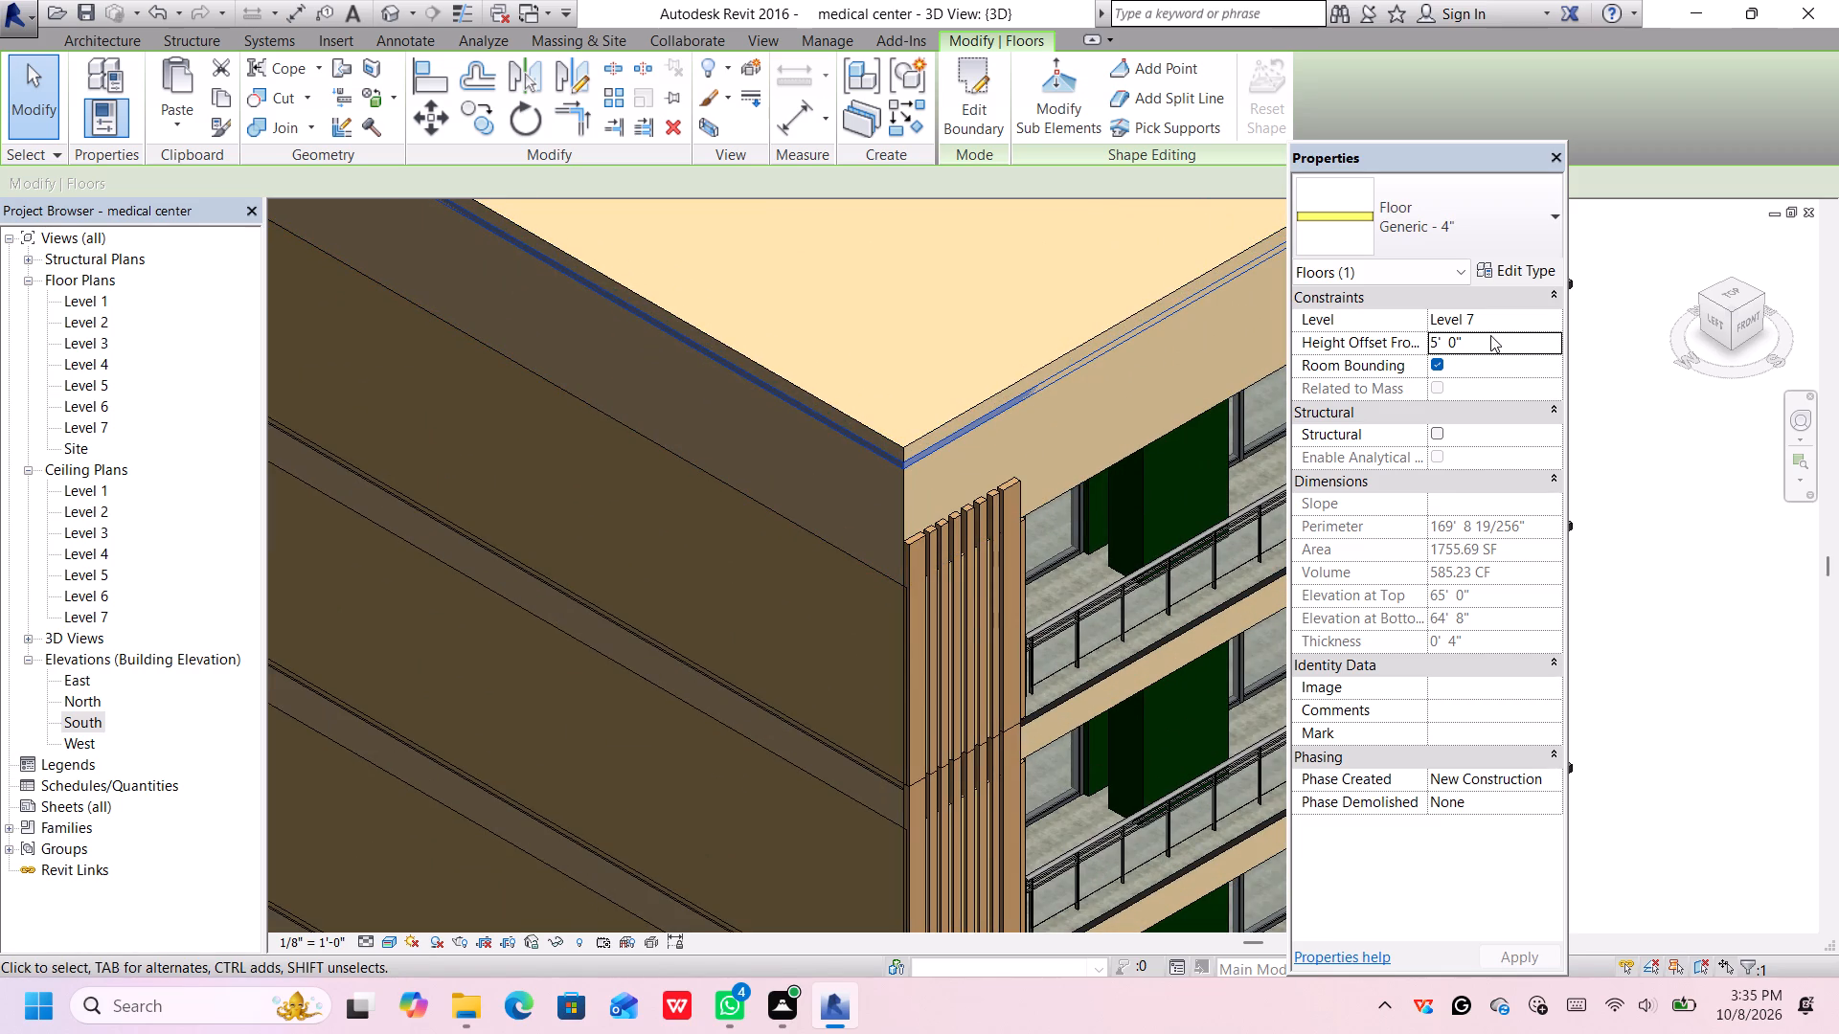
left_click(1490, 335)
key("BackSpace")
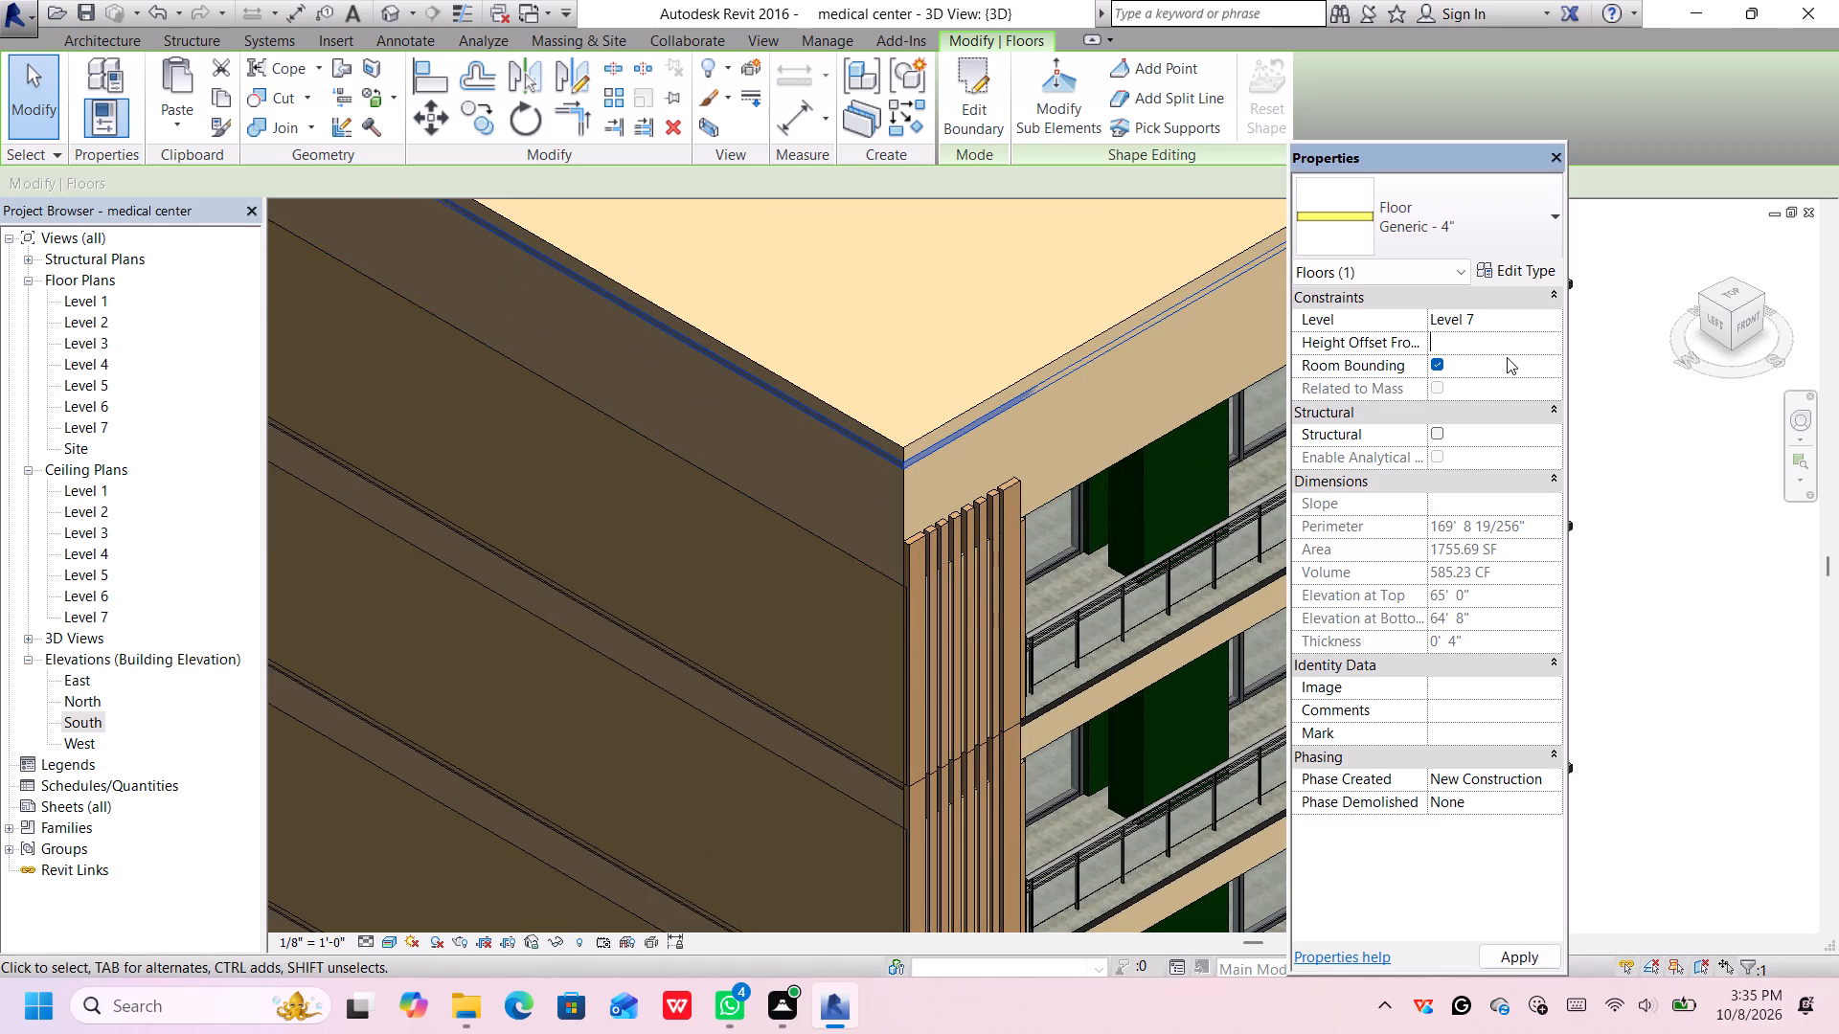
key("6")
key("apostrophe")
key("Return")
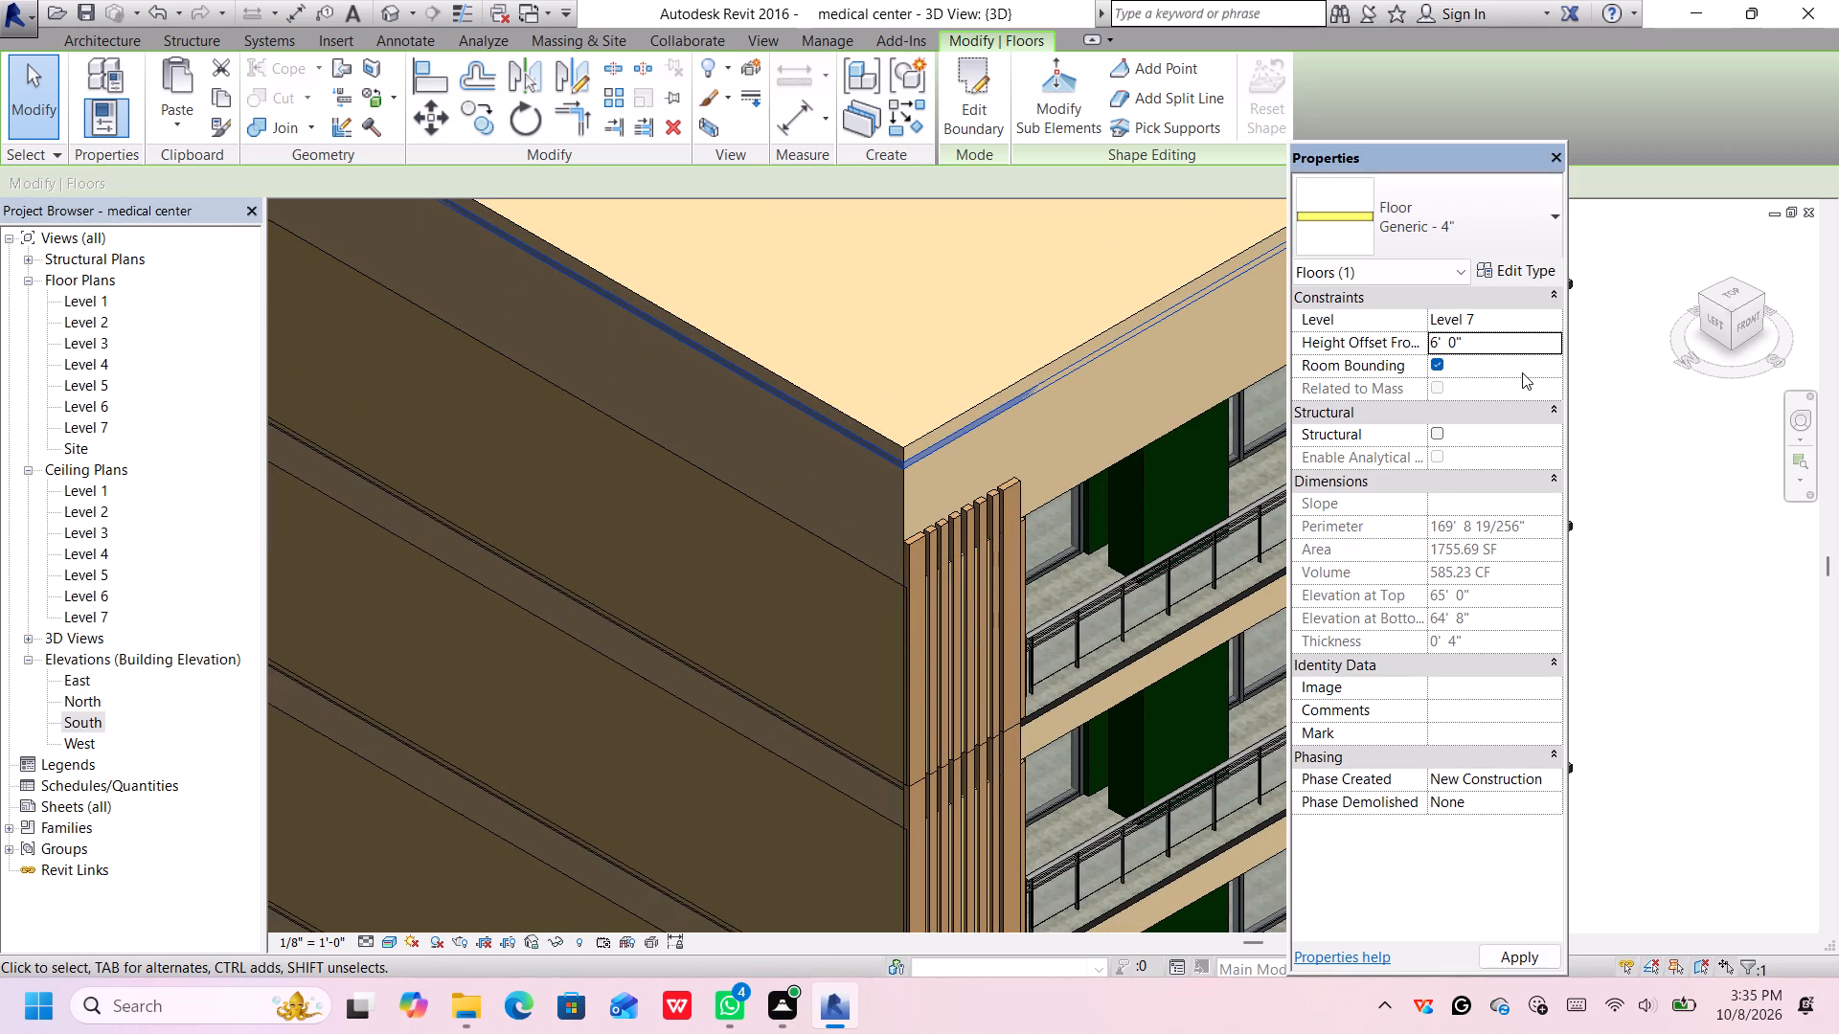
key("Return")
scroll(827, 318, "down", 3)
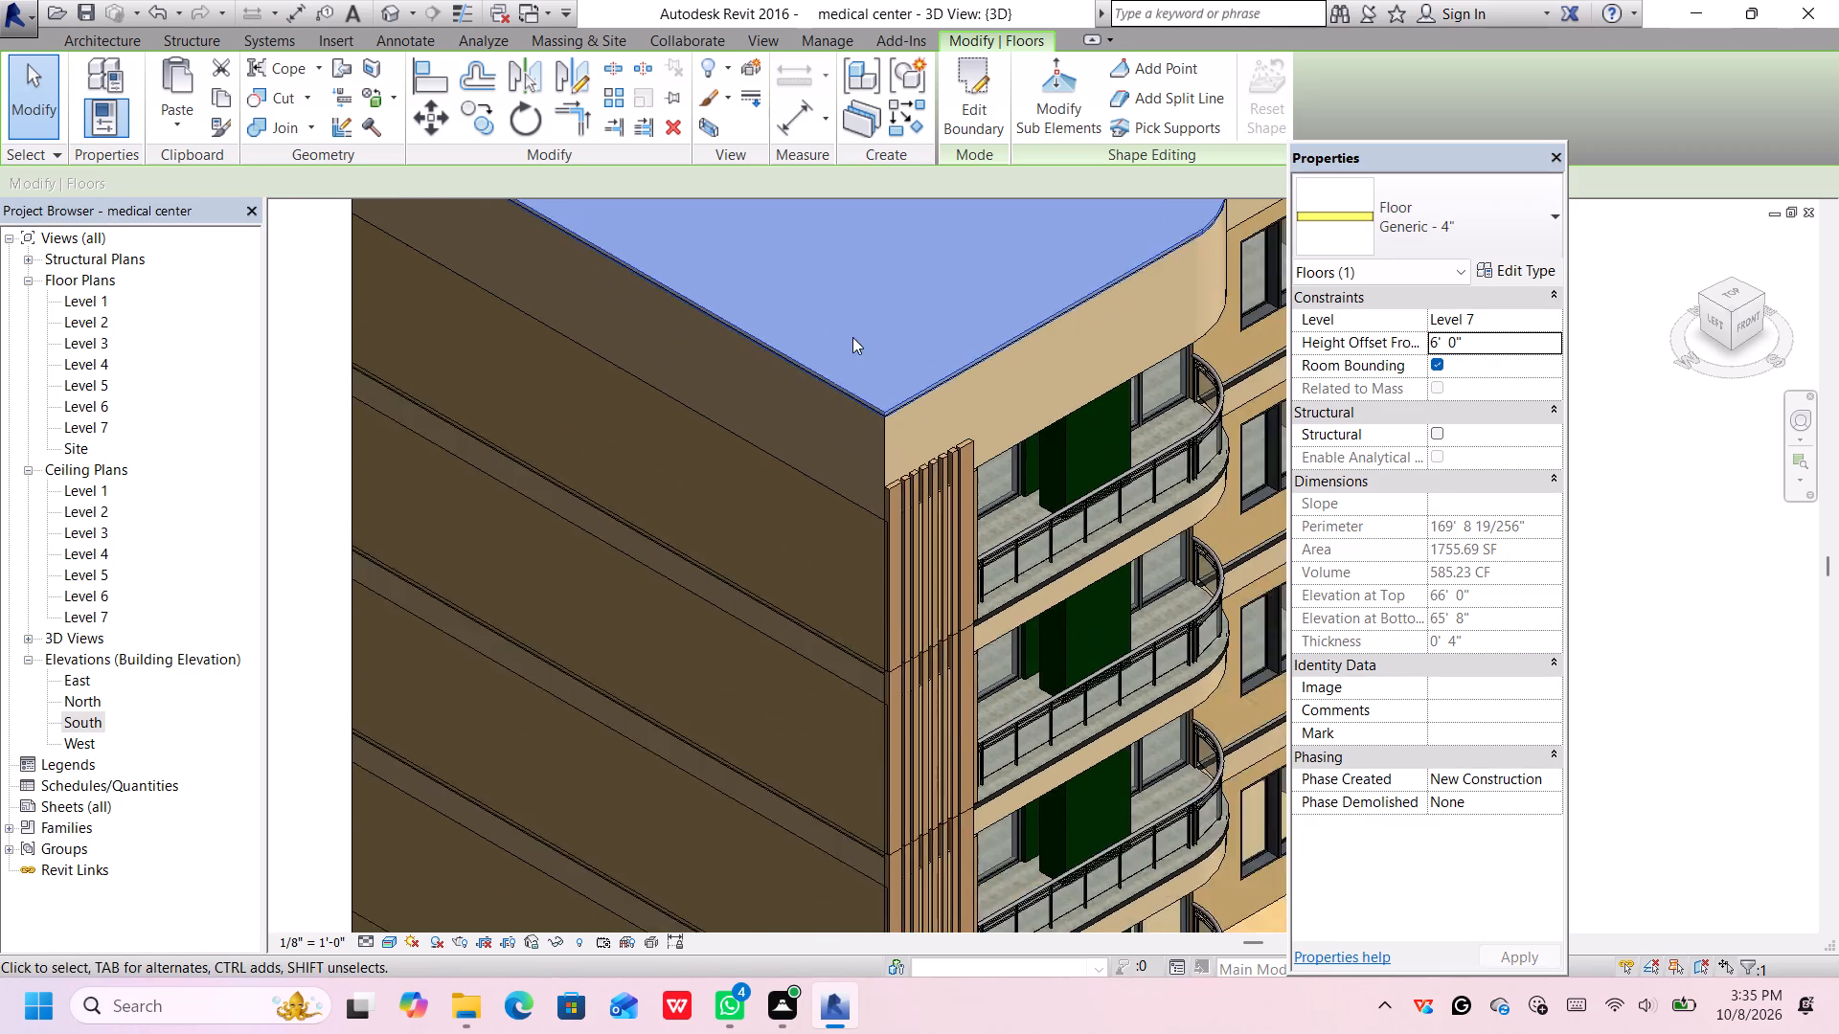
scroll(852, 337, "down", 1)
scroll(968, 331, "up", 1)
middle_click_drag(969, 326, 894, 440)
scroll(870, 476, "down", 1)
middle_click_drag(1195, 290, 1195, 292)
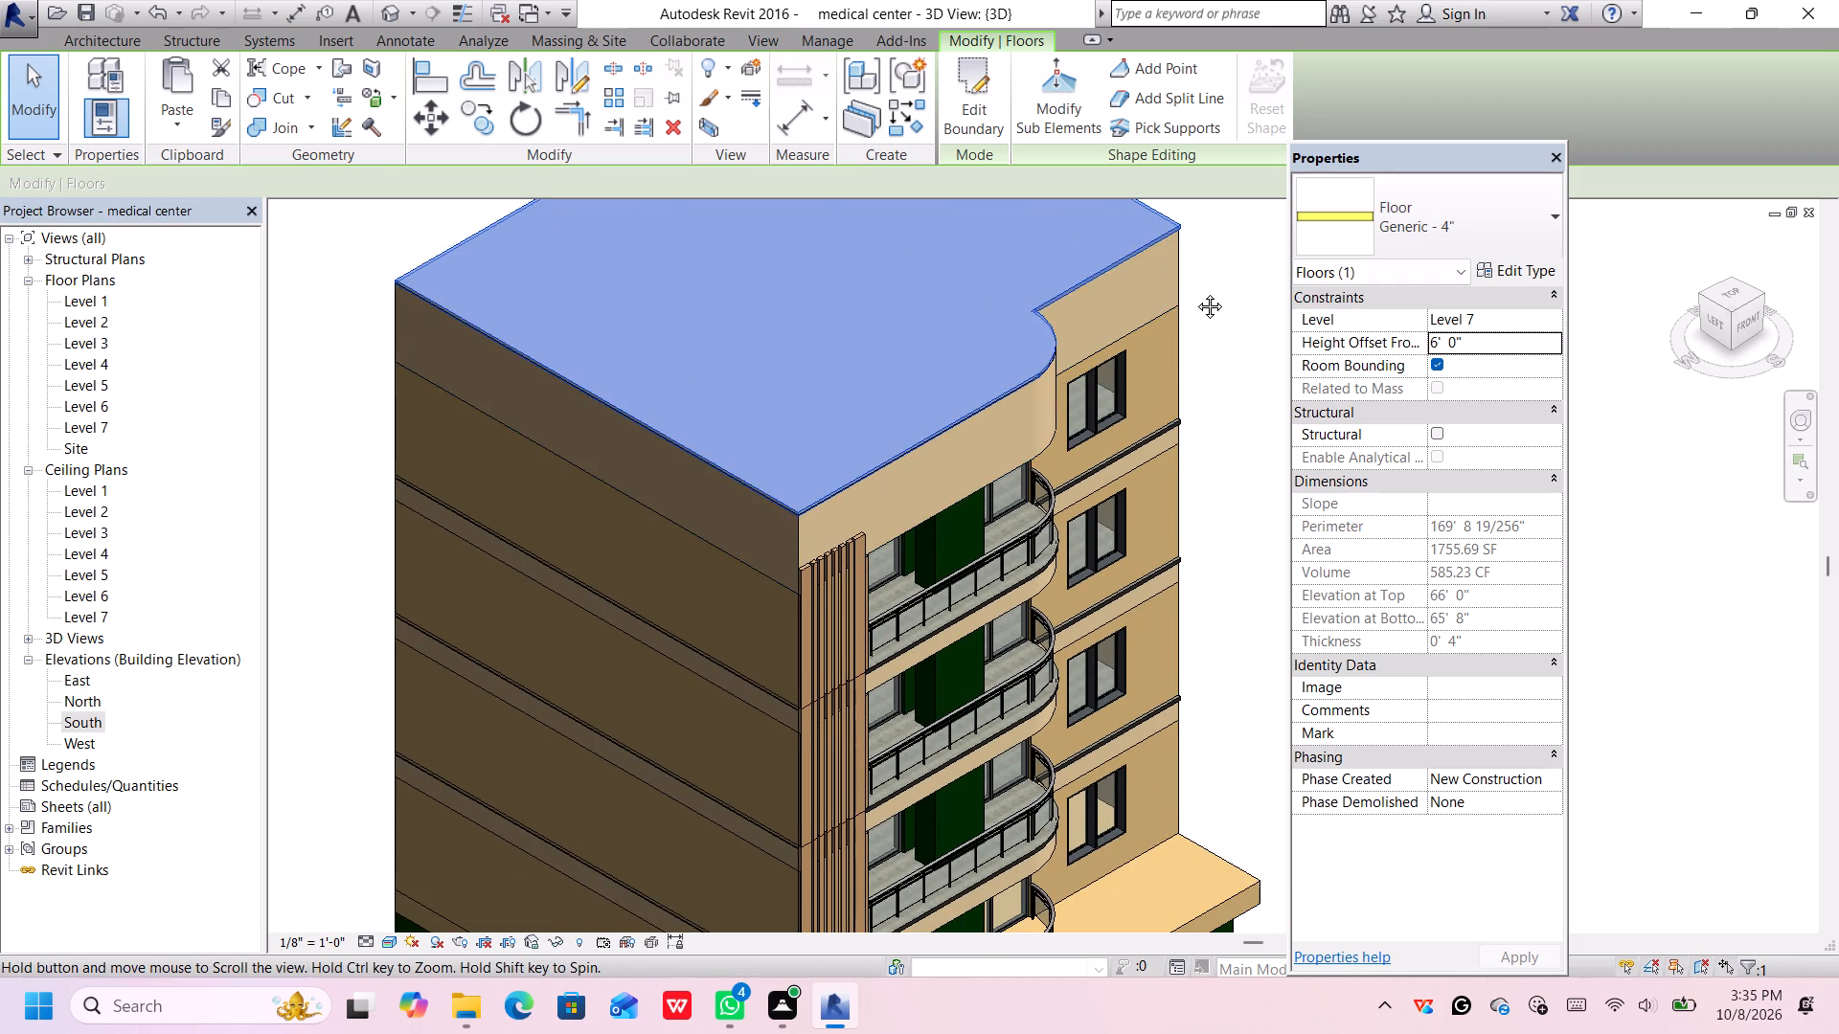
middle_click_drag(1195, 292, 1164, 342)
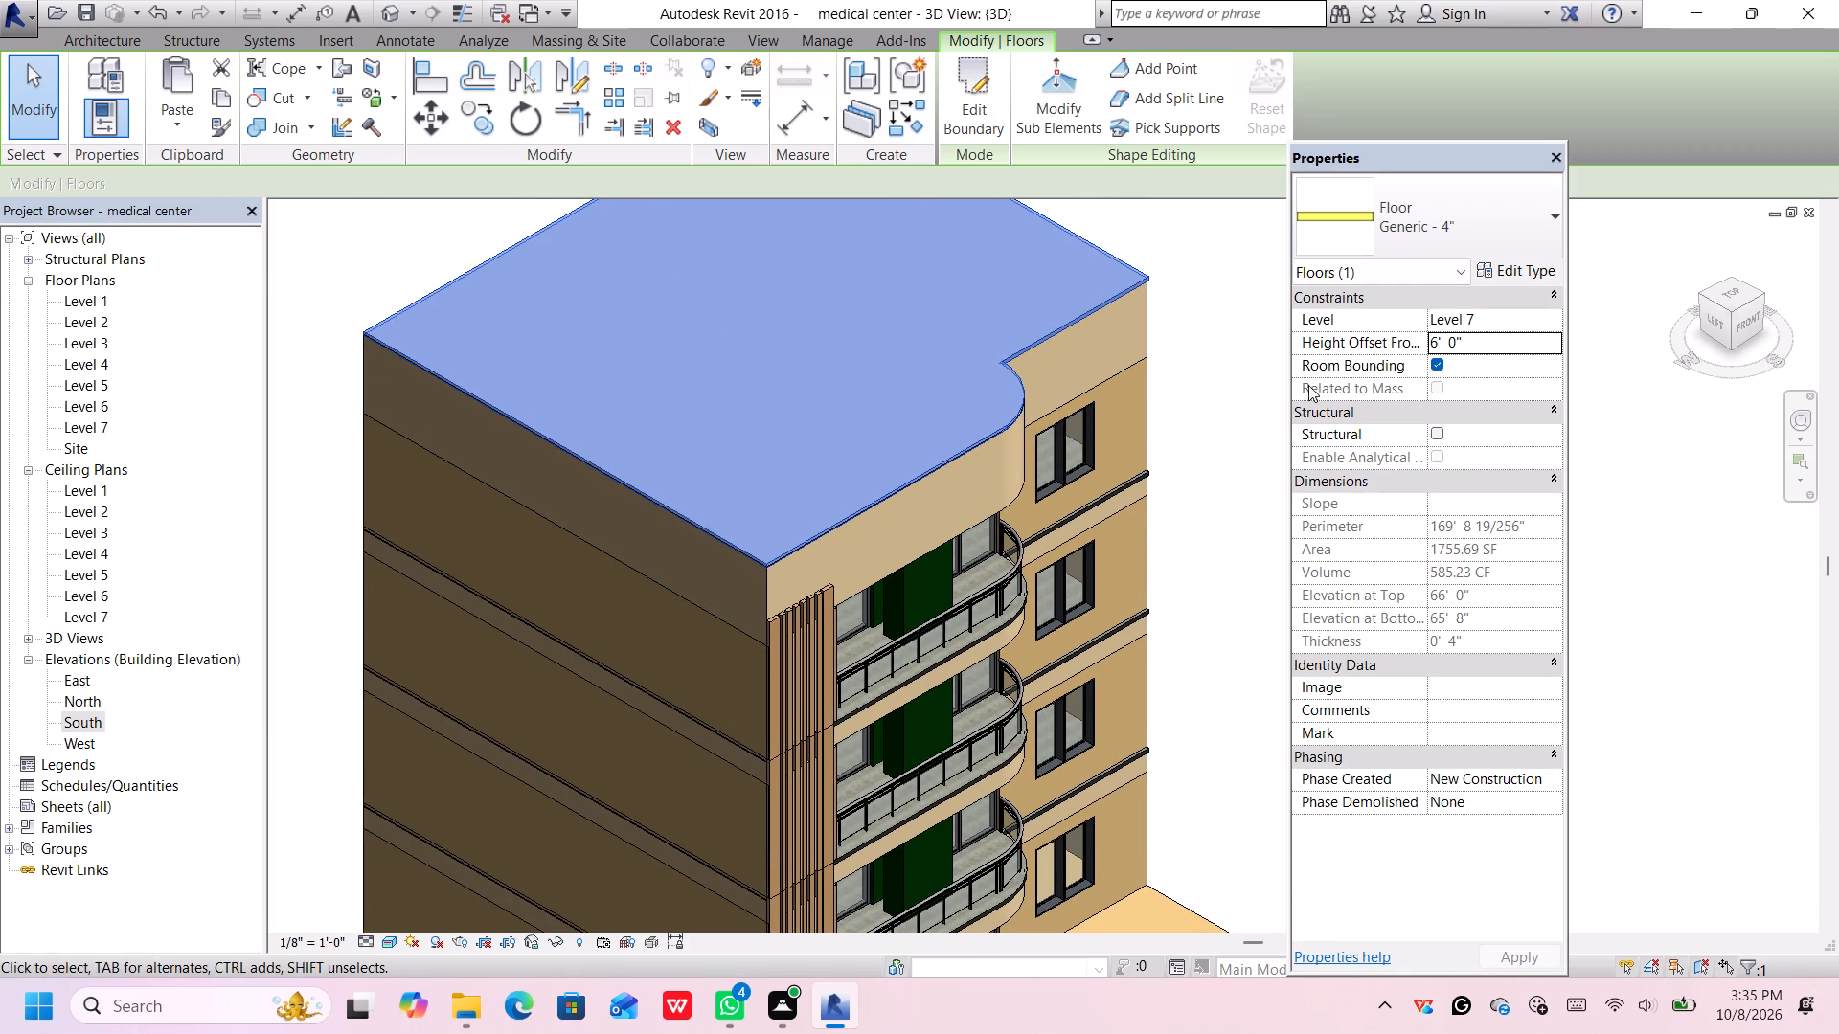
left_click(1255, 388)
Duplicate the top floor's type under the name Generic - 4" 2.
left_click(1036, 336)
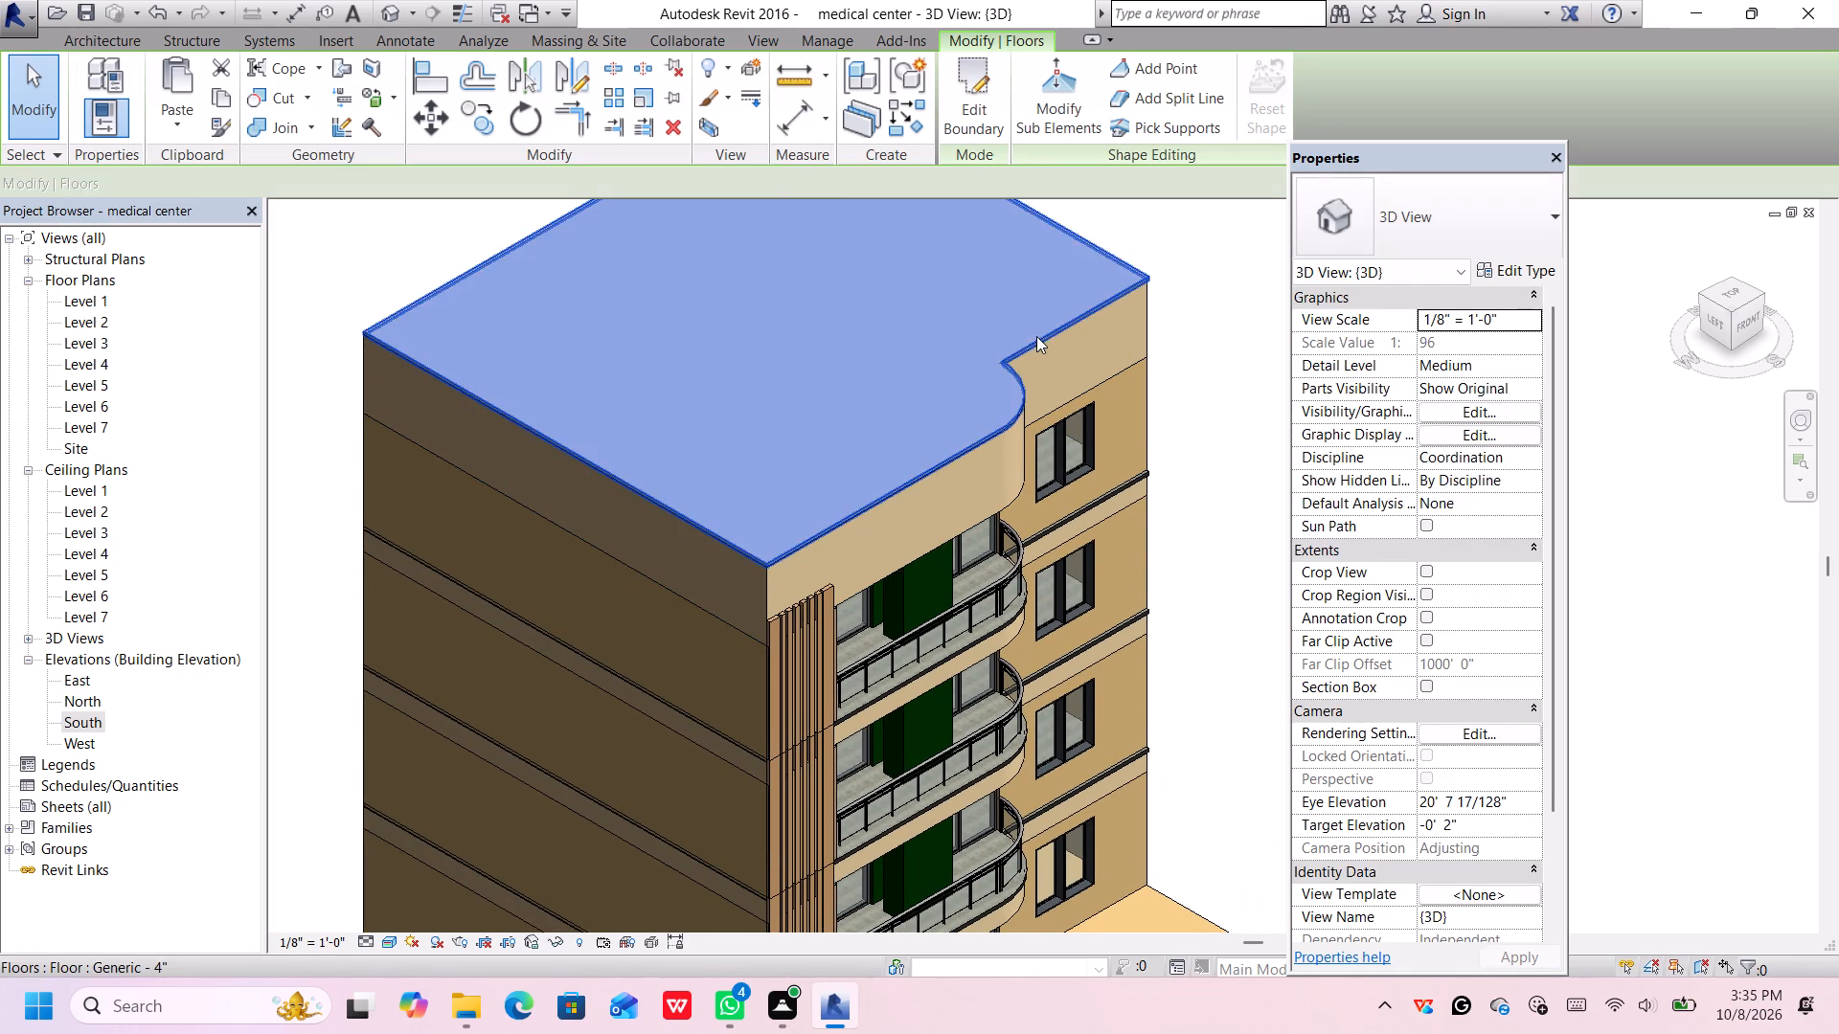
left_click(1500, 271)
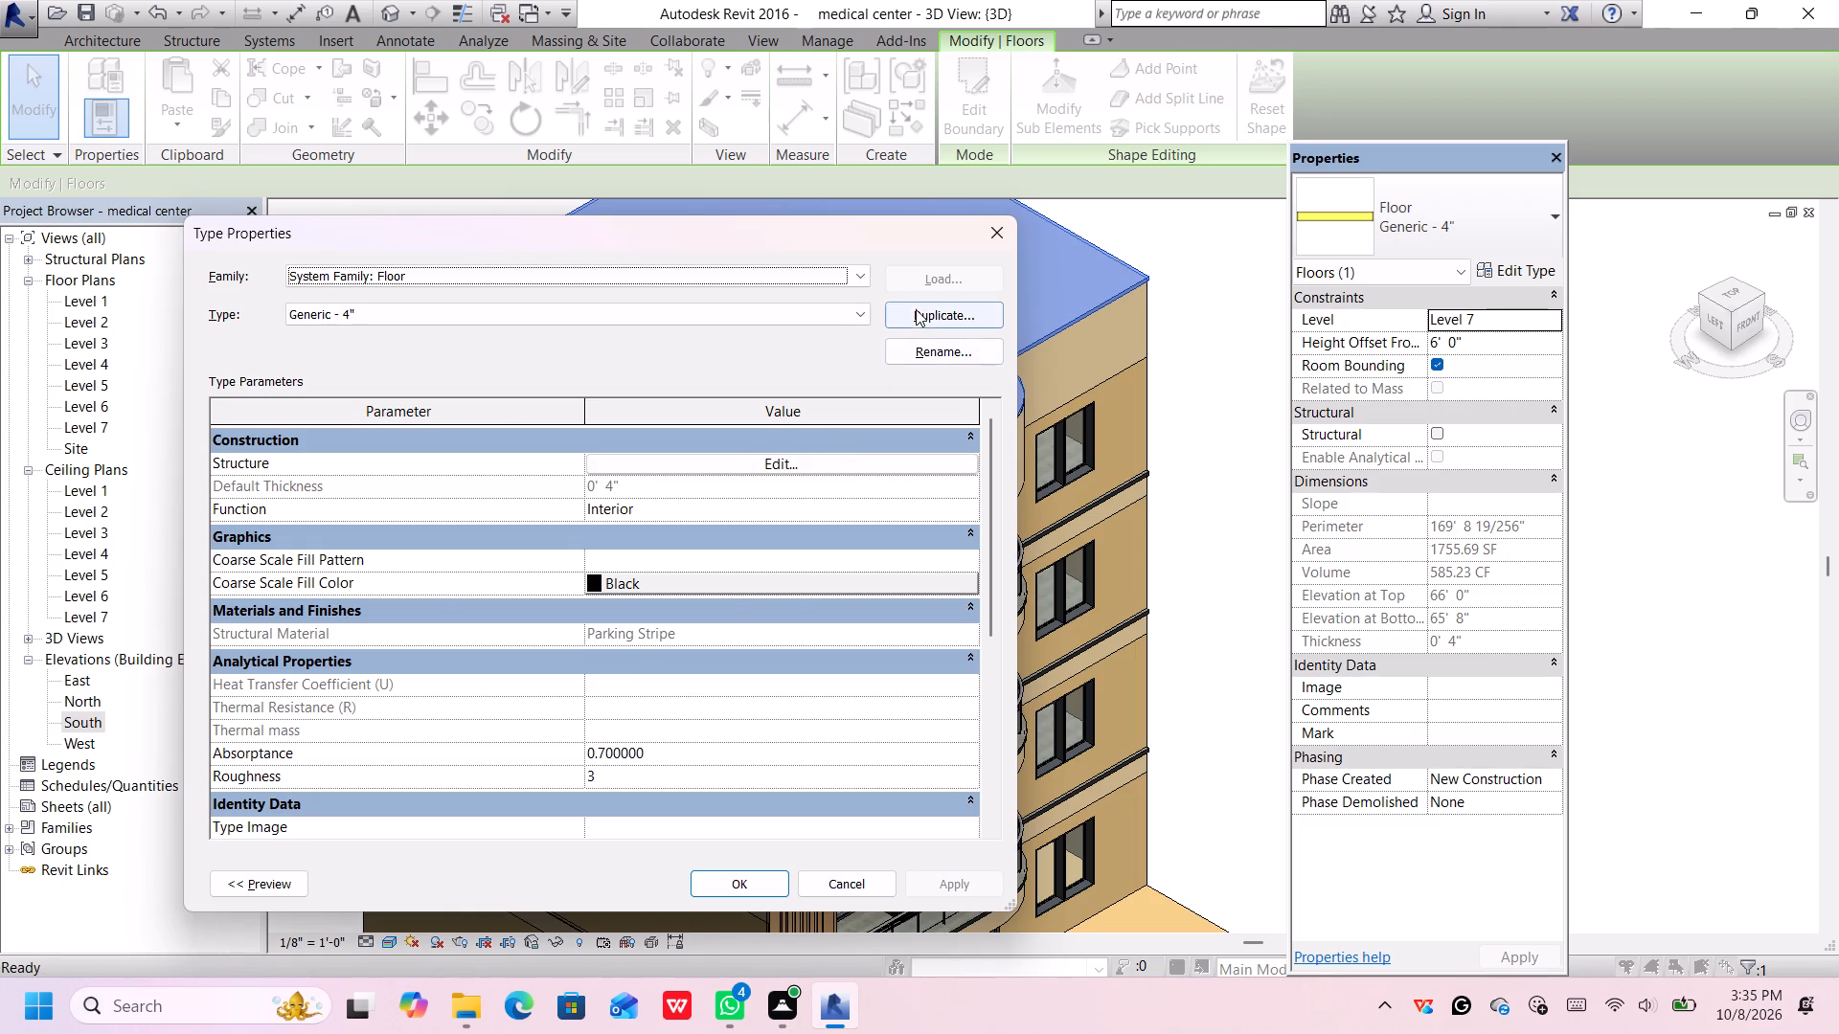
left_click(919, 313)
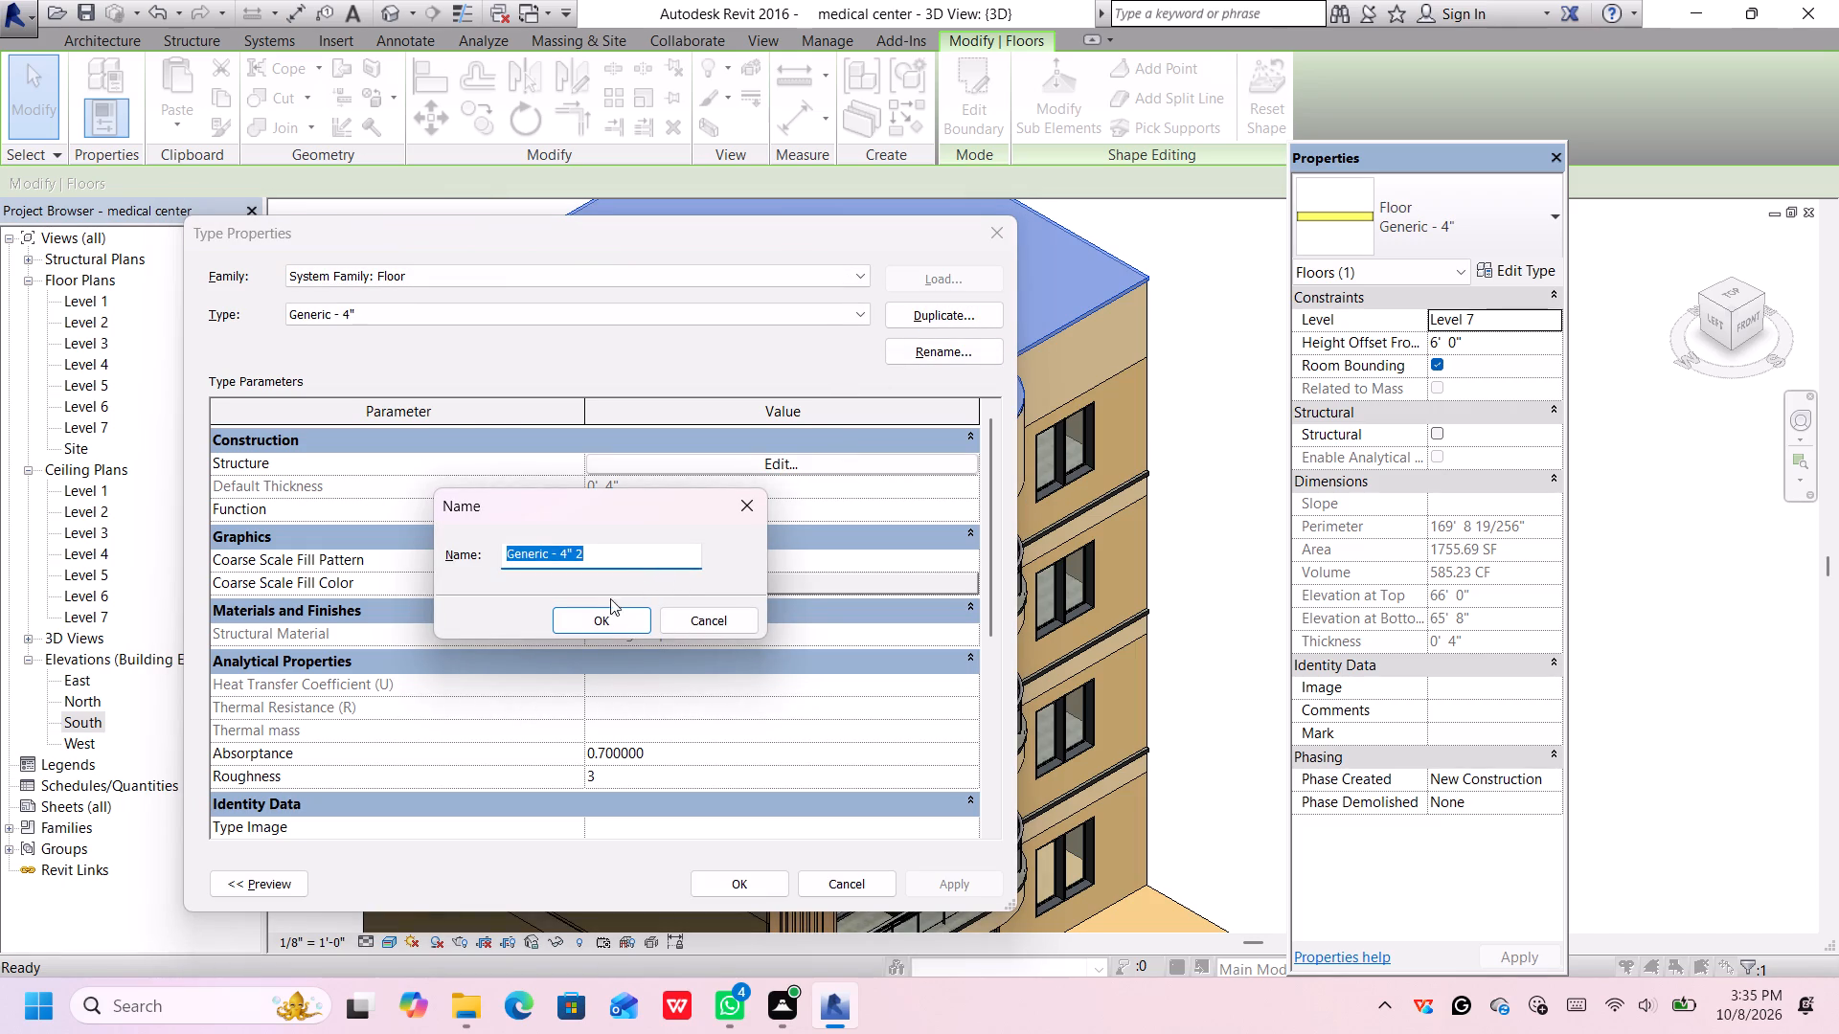
left_click(594, 630)
Search the materials for black and assign Roofing, EPDM Membrane to the structure layer of Generic - 4" 2, applying the type changes.
left_click(704, 468)
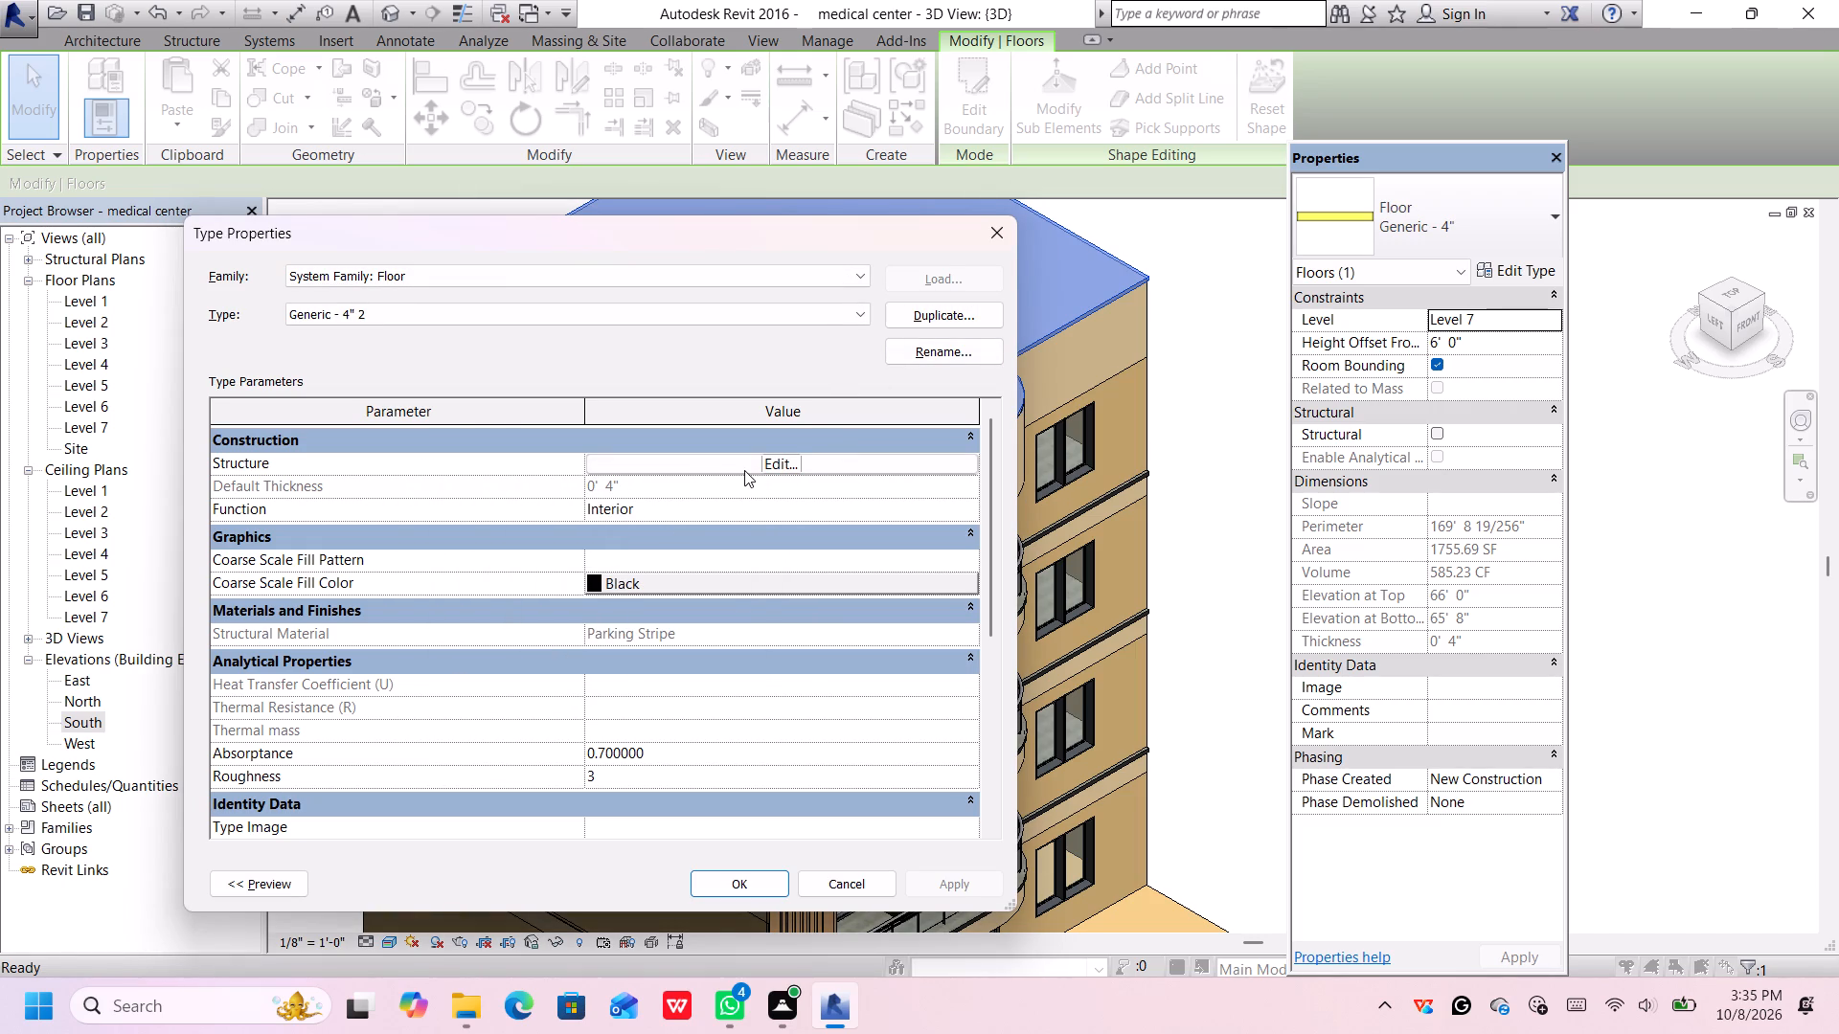
left_click(744, 463)
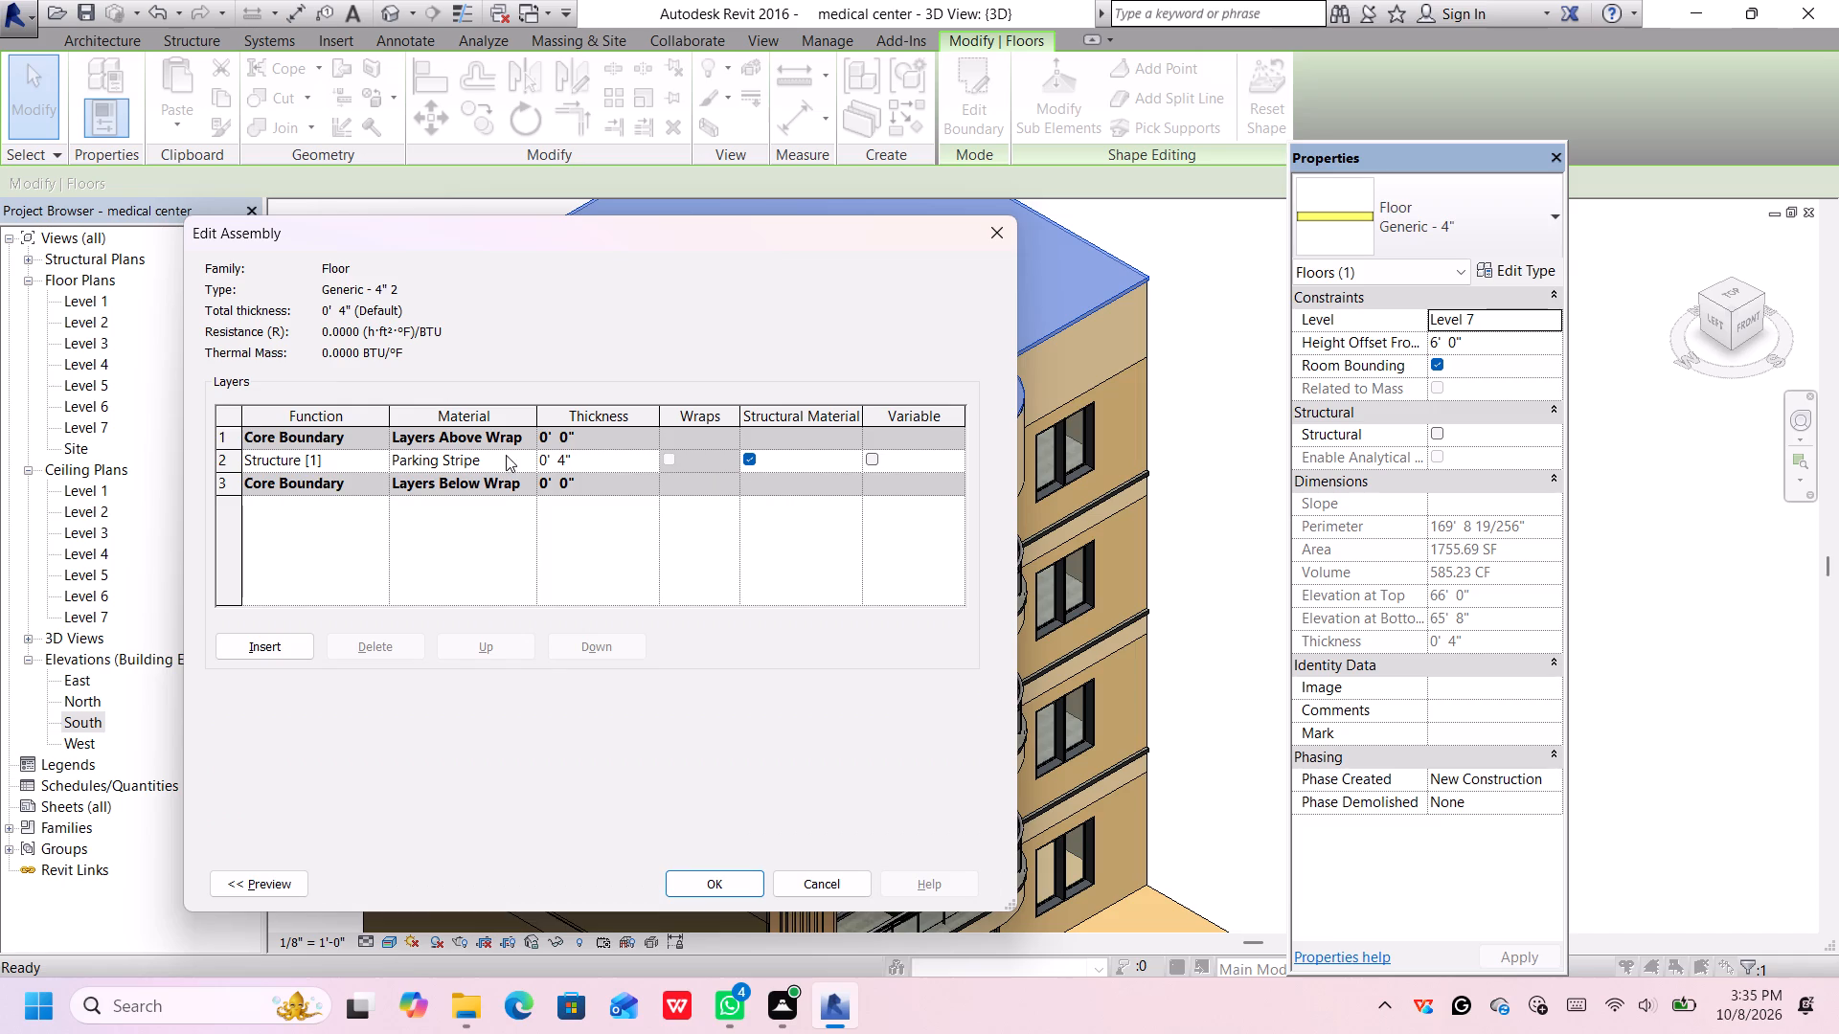
left_click(534, 461)
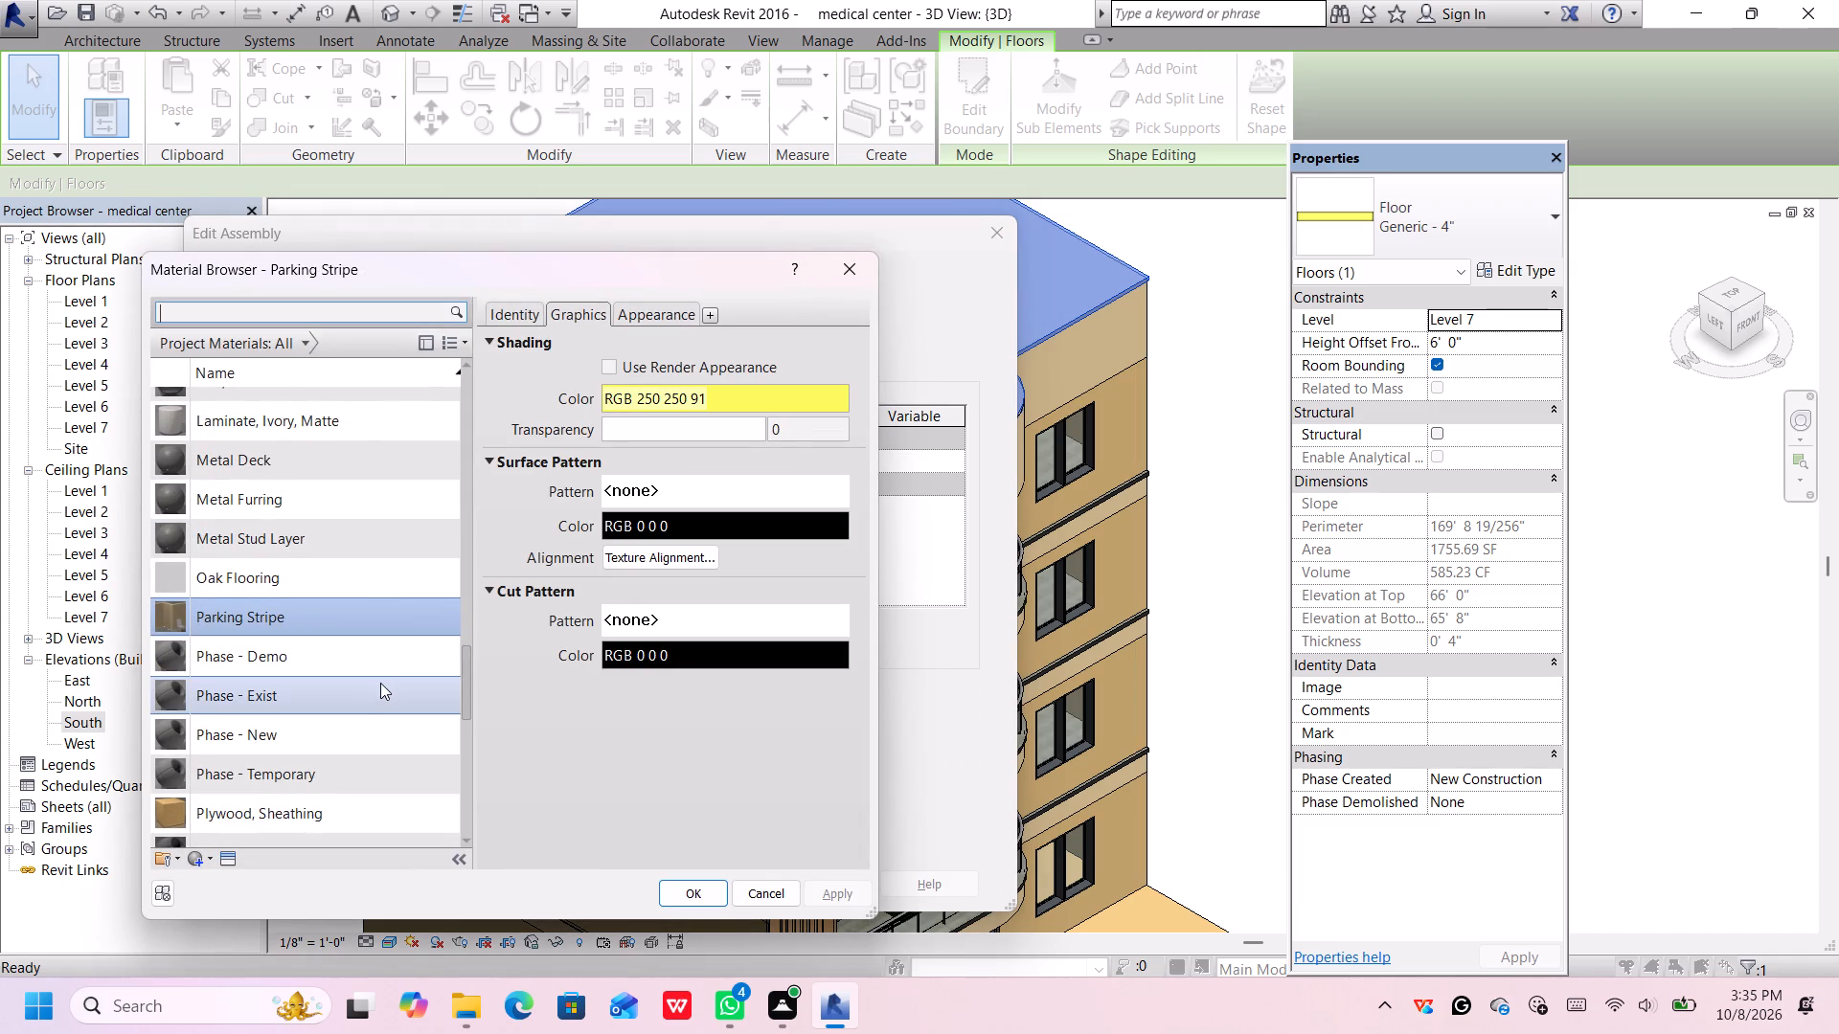
scroll(371, 614, "down", 7)
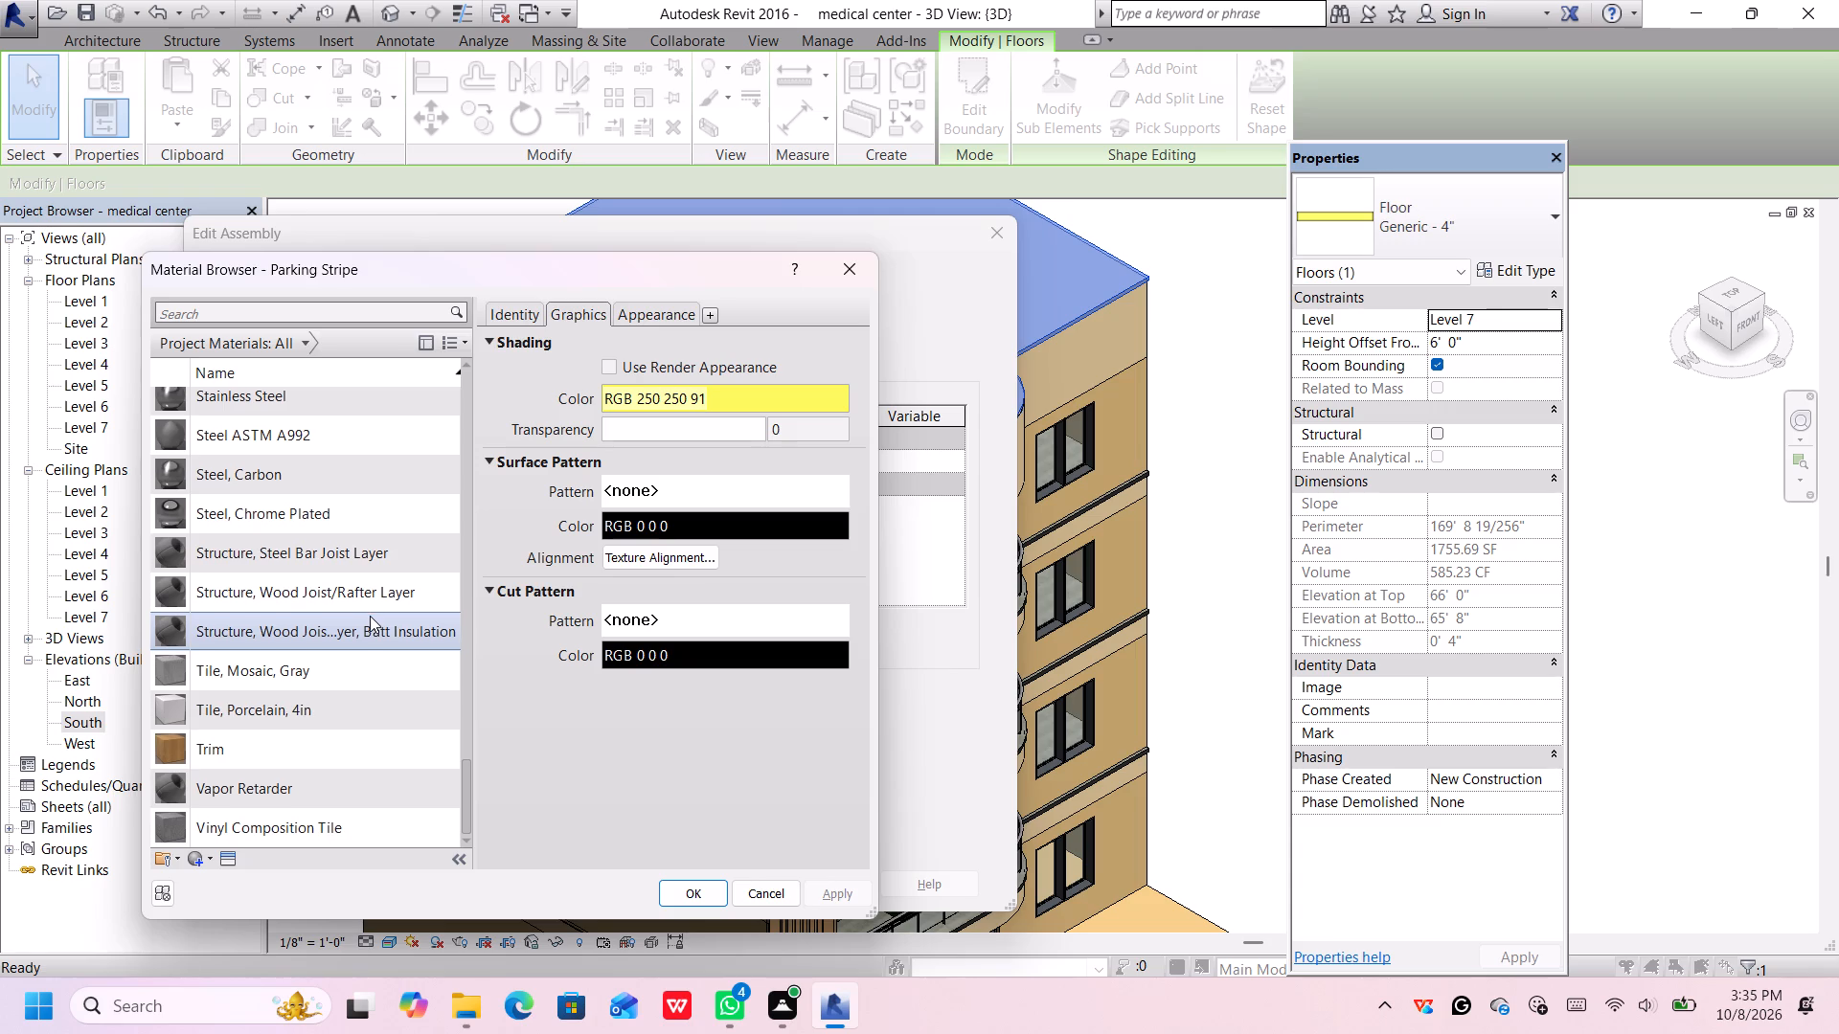
scroll(370, 616, "down", 2)
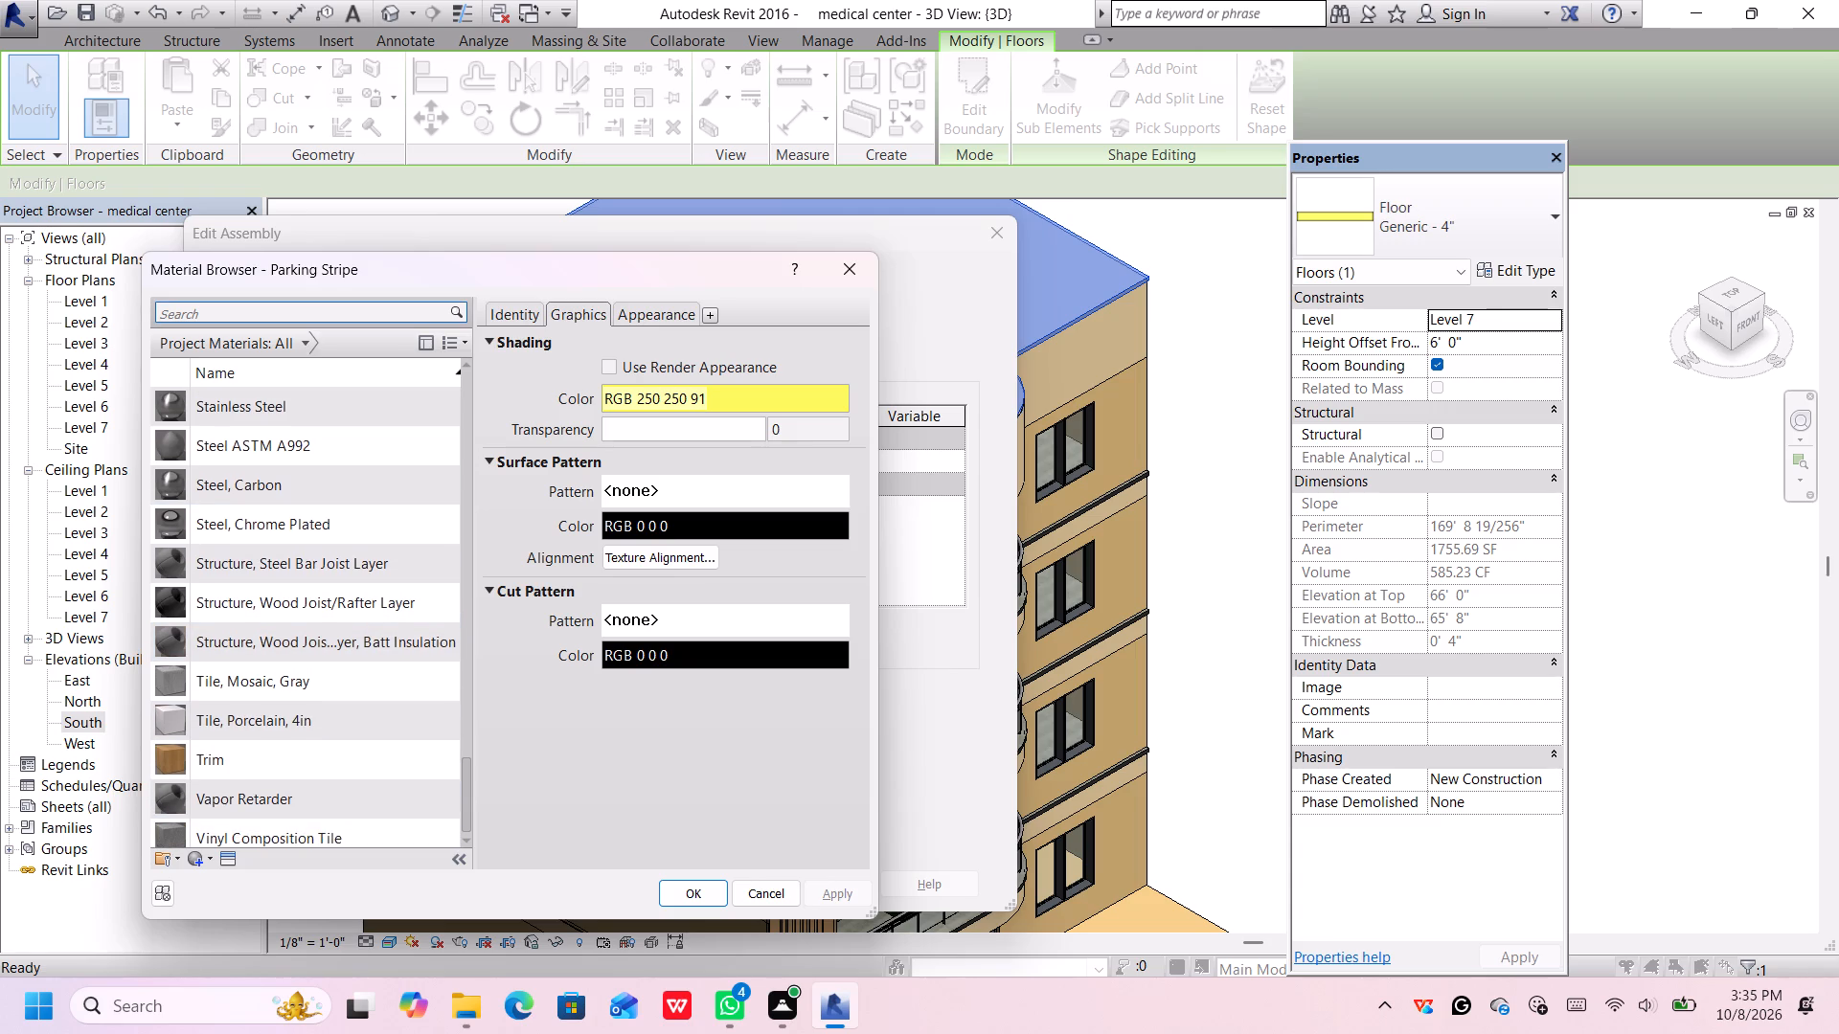
left_click(333, 327)
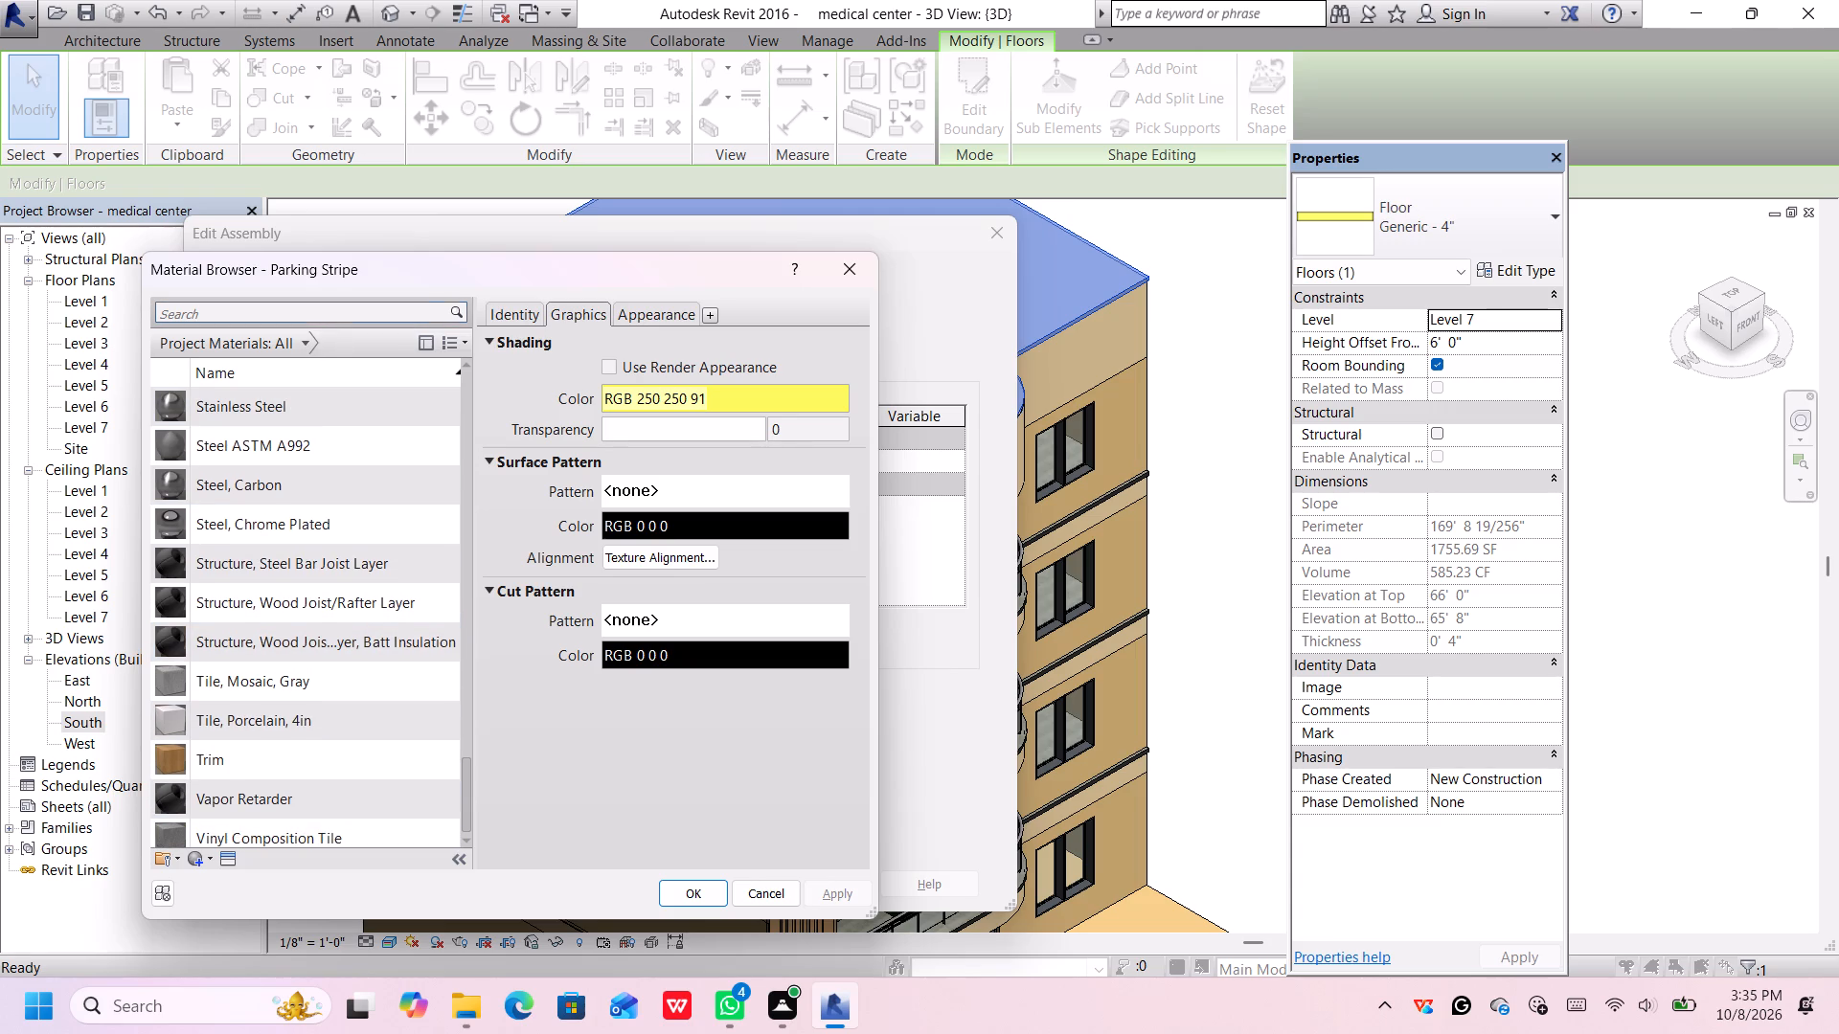
left_click(336, 320)
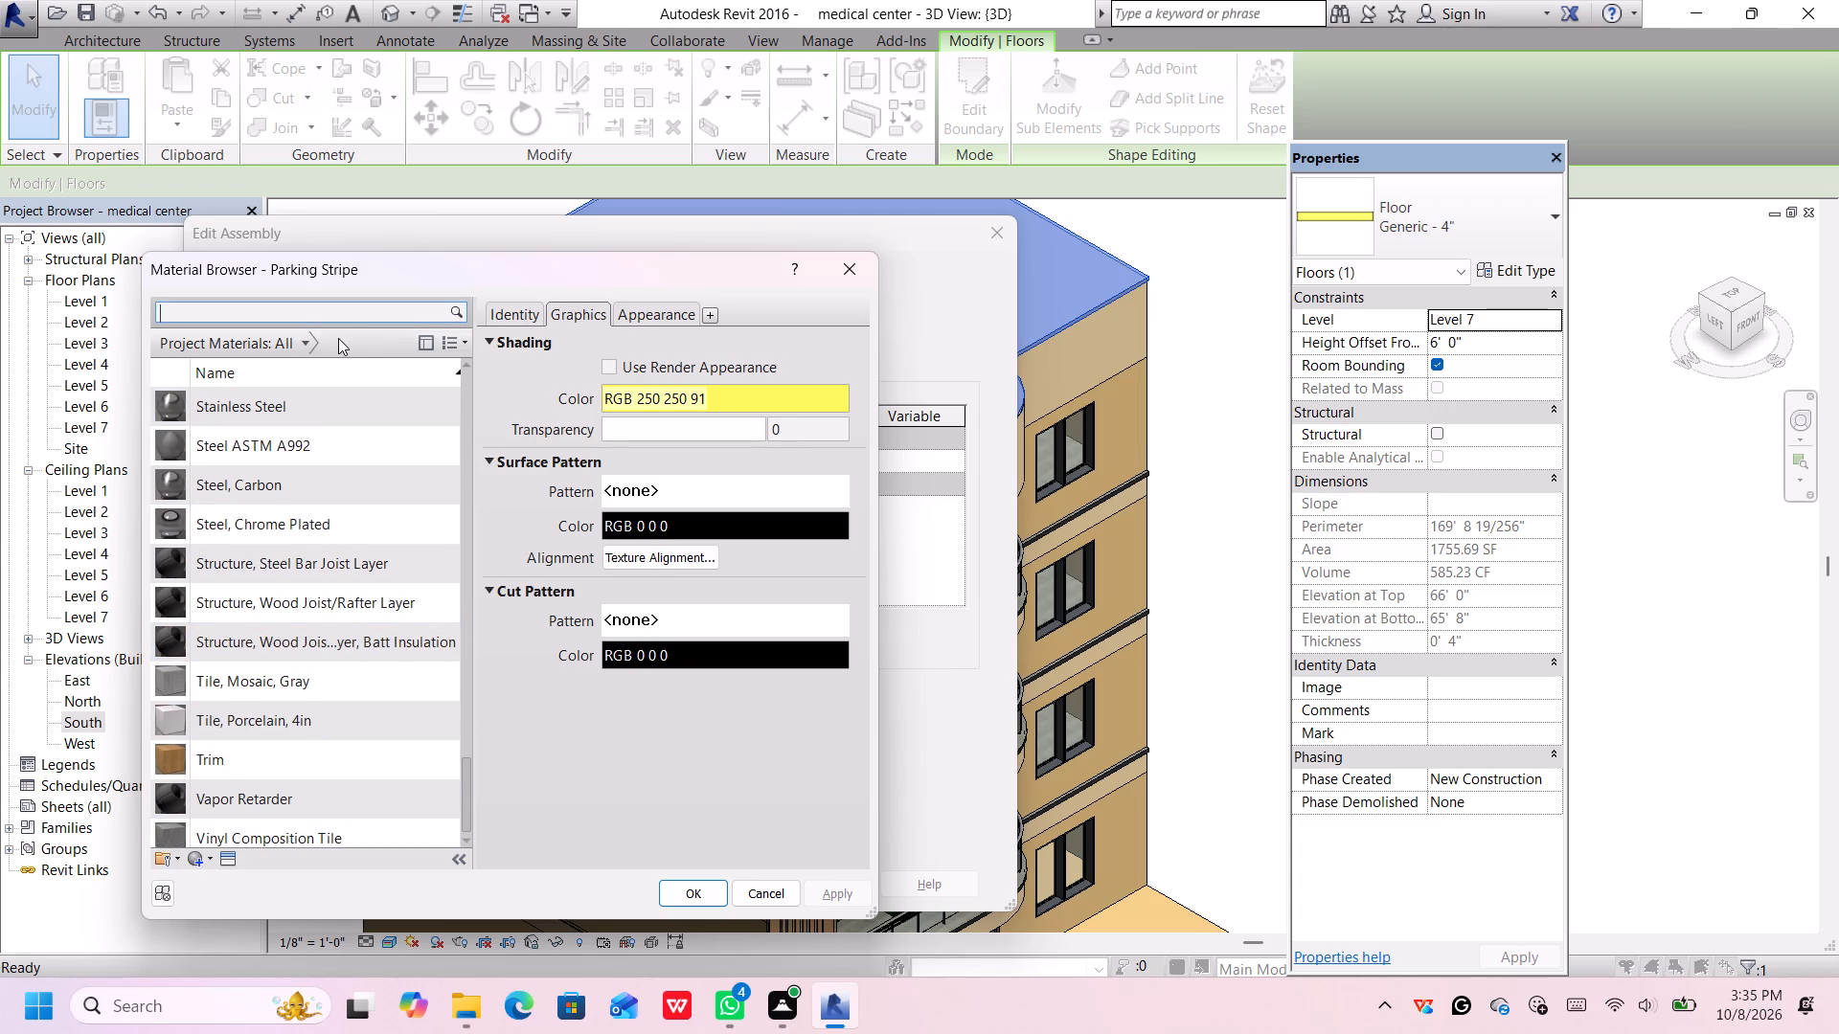
key("b")
key("l")
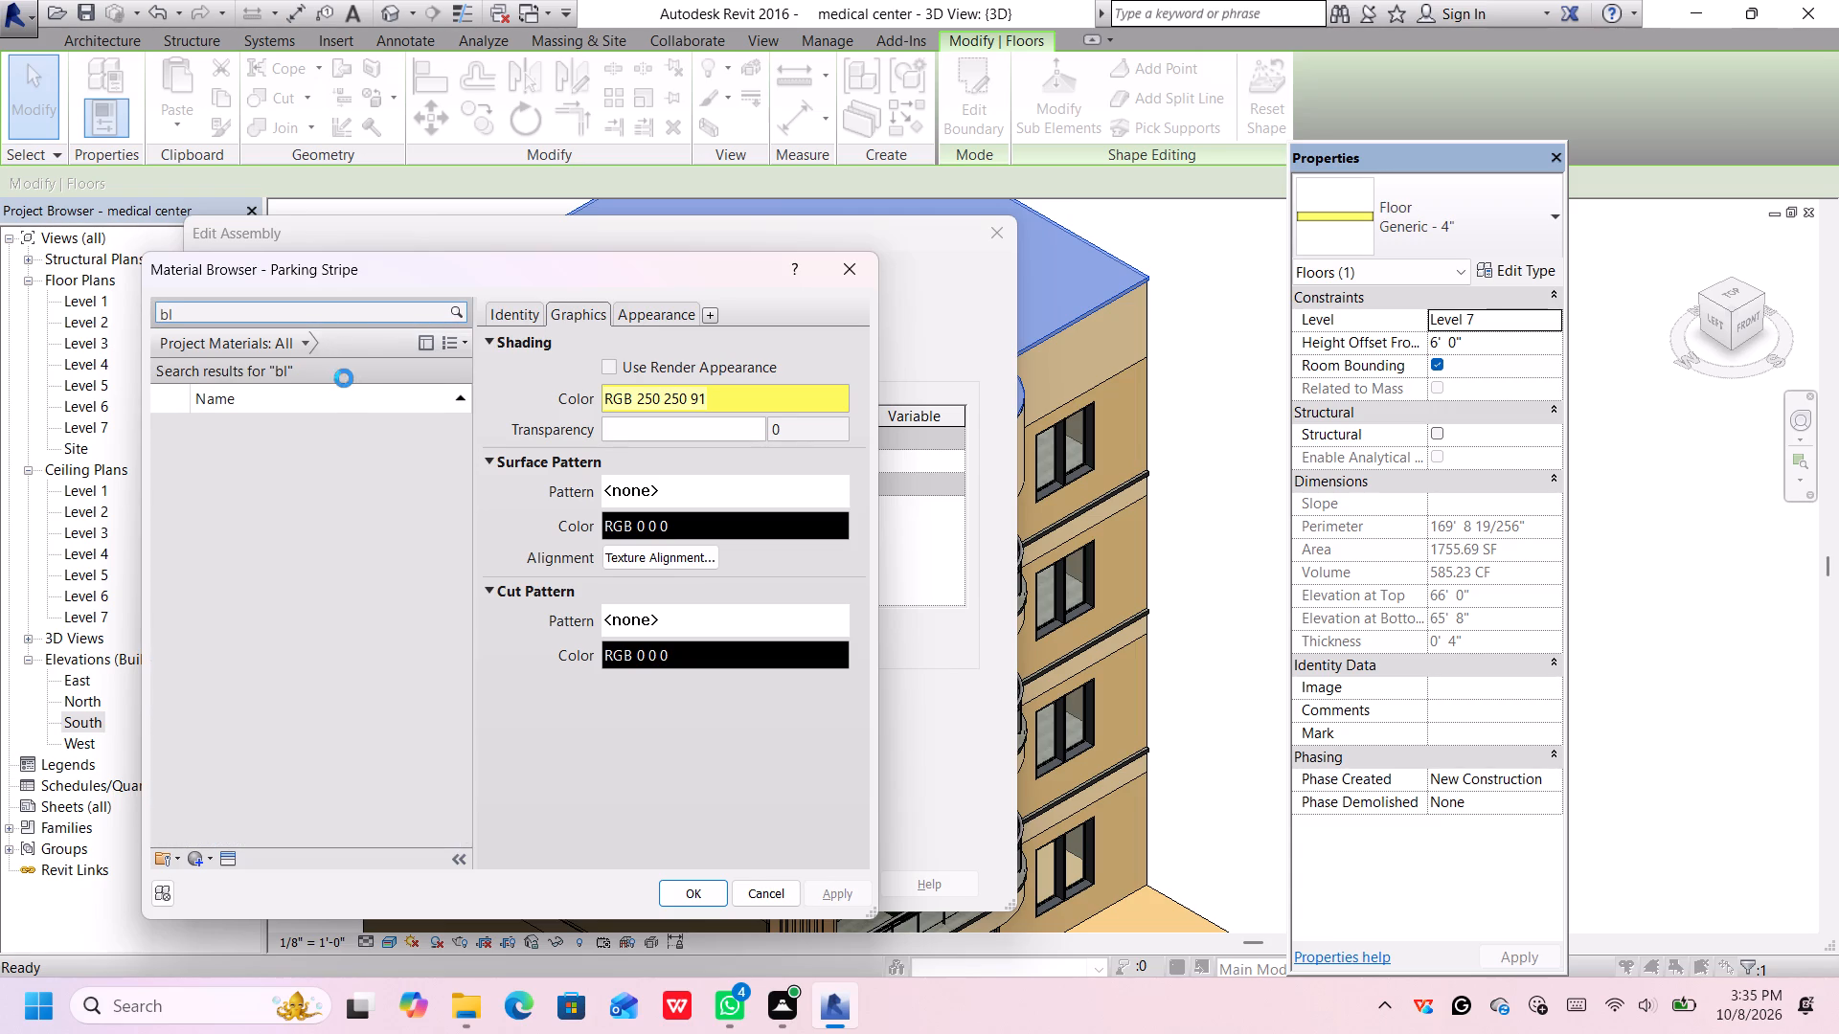
key("a")
key("c")
key("k")
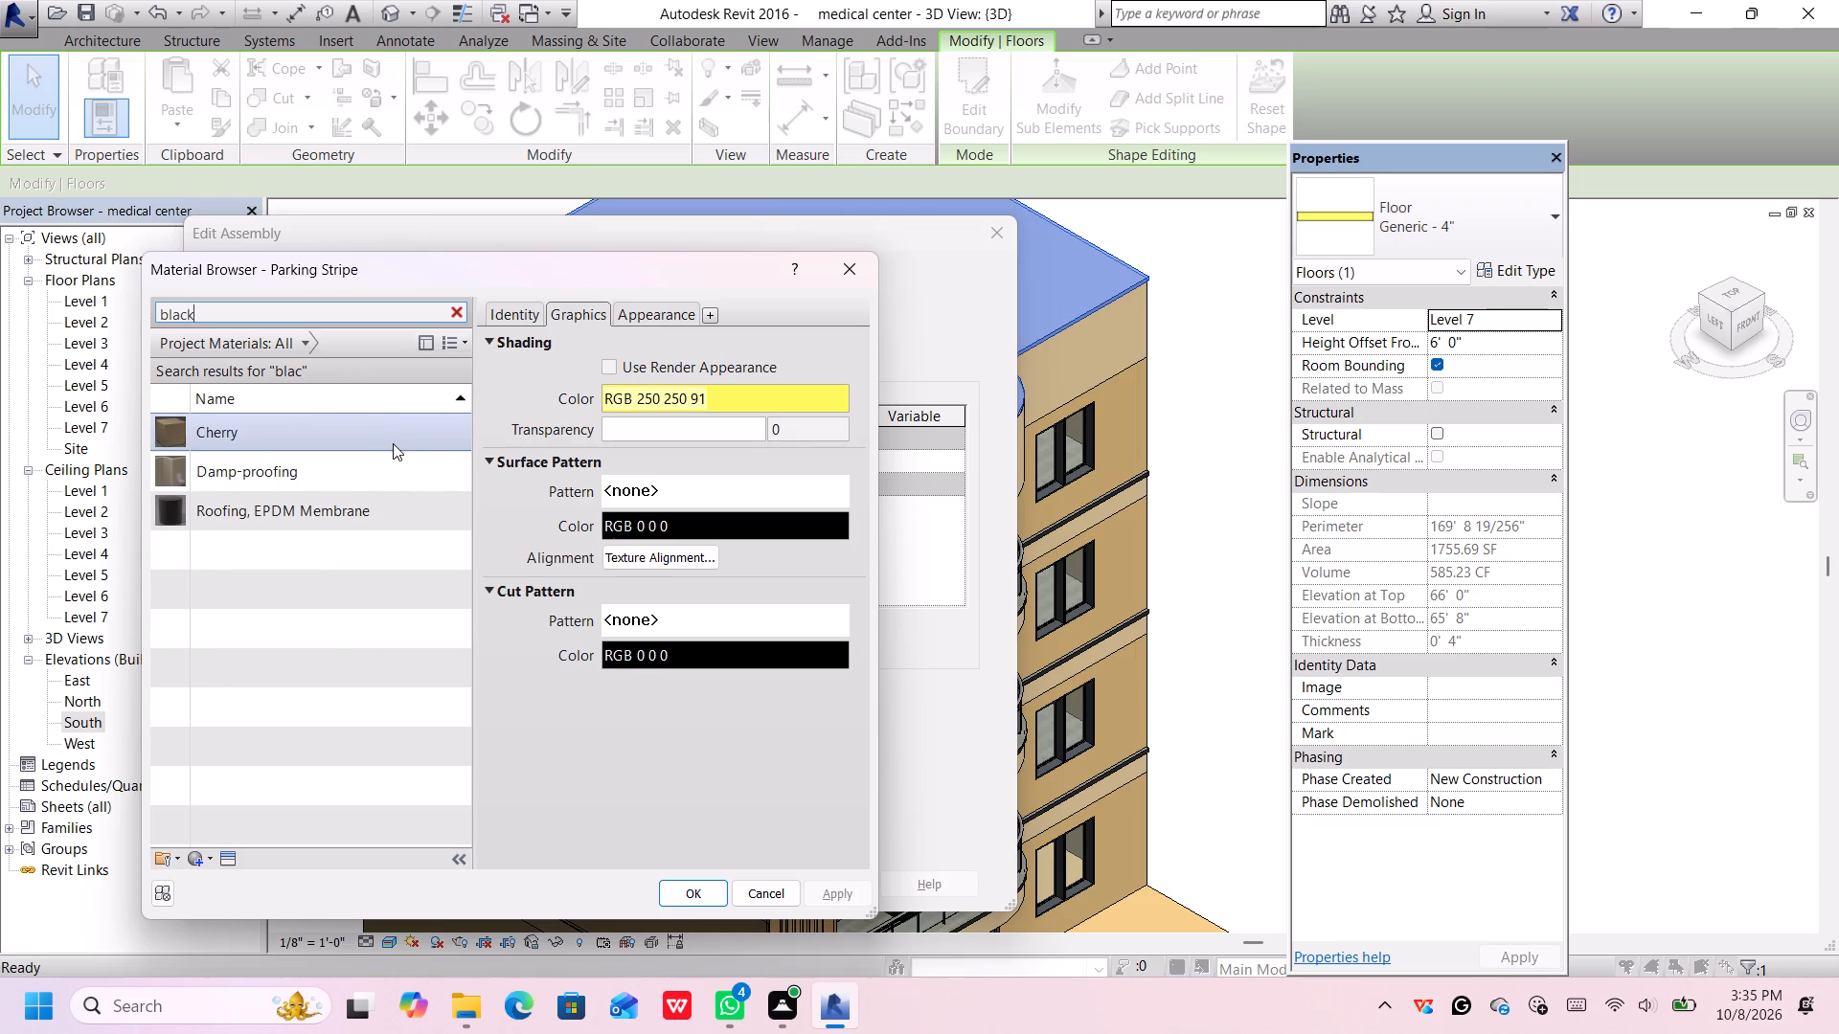
key("Return")
left_click(412, 511)
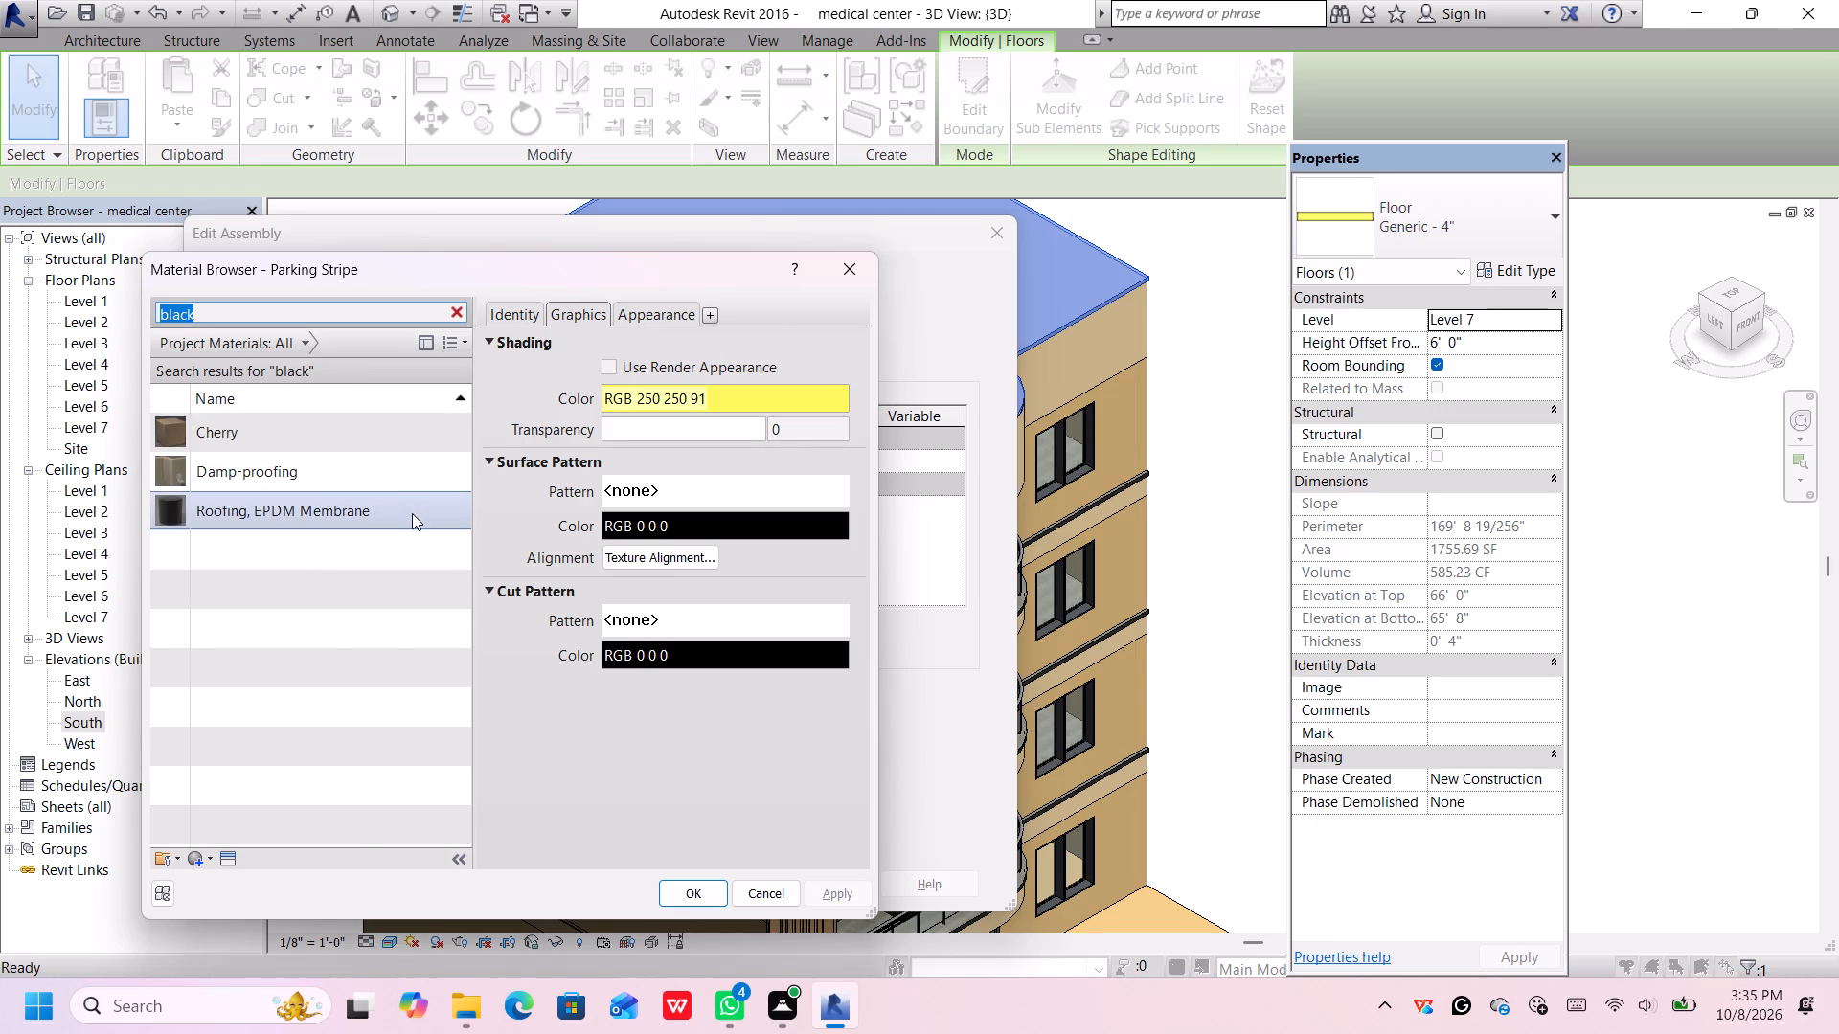
left_click(640, 313)
left_click(689, 892)
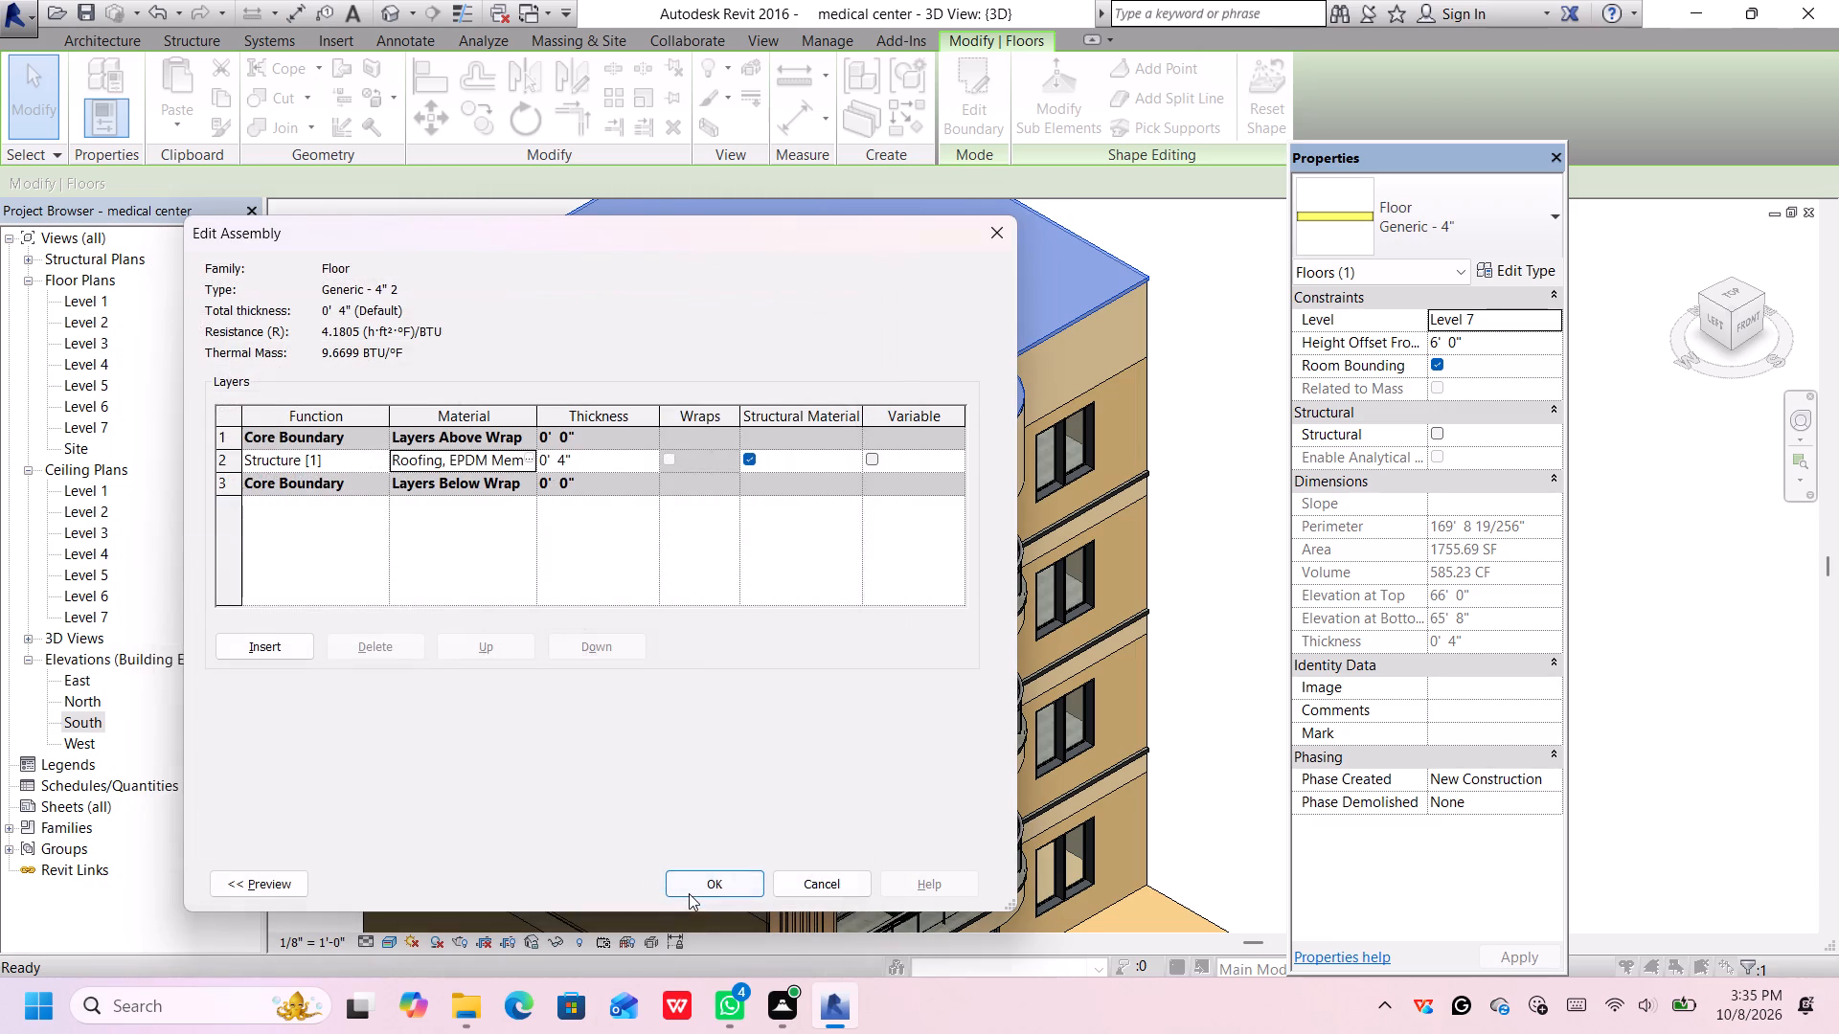
left_click(688, 889)
left_click(689, 889)
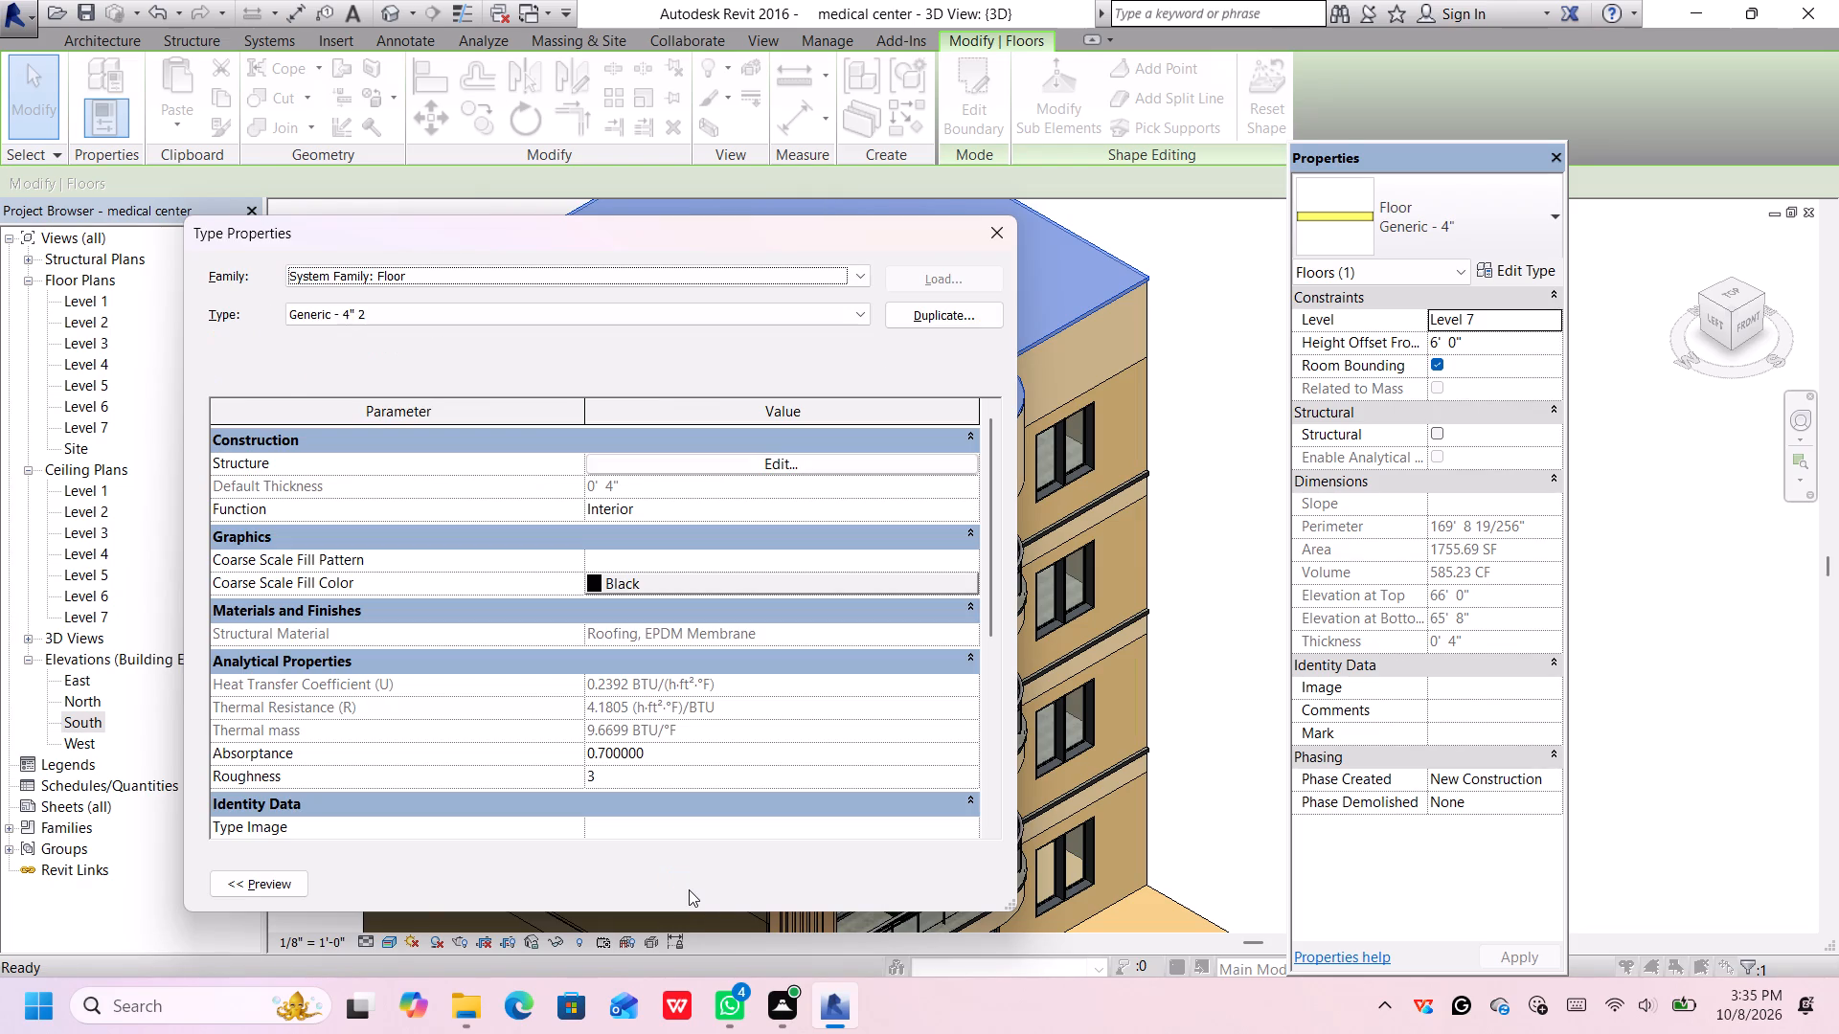
left_click(711, 888)
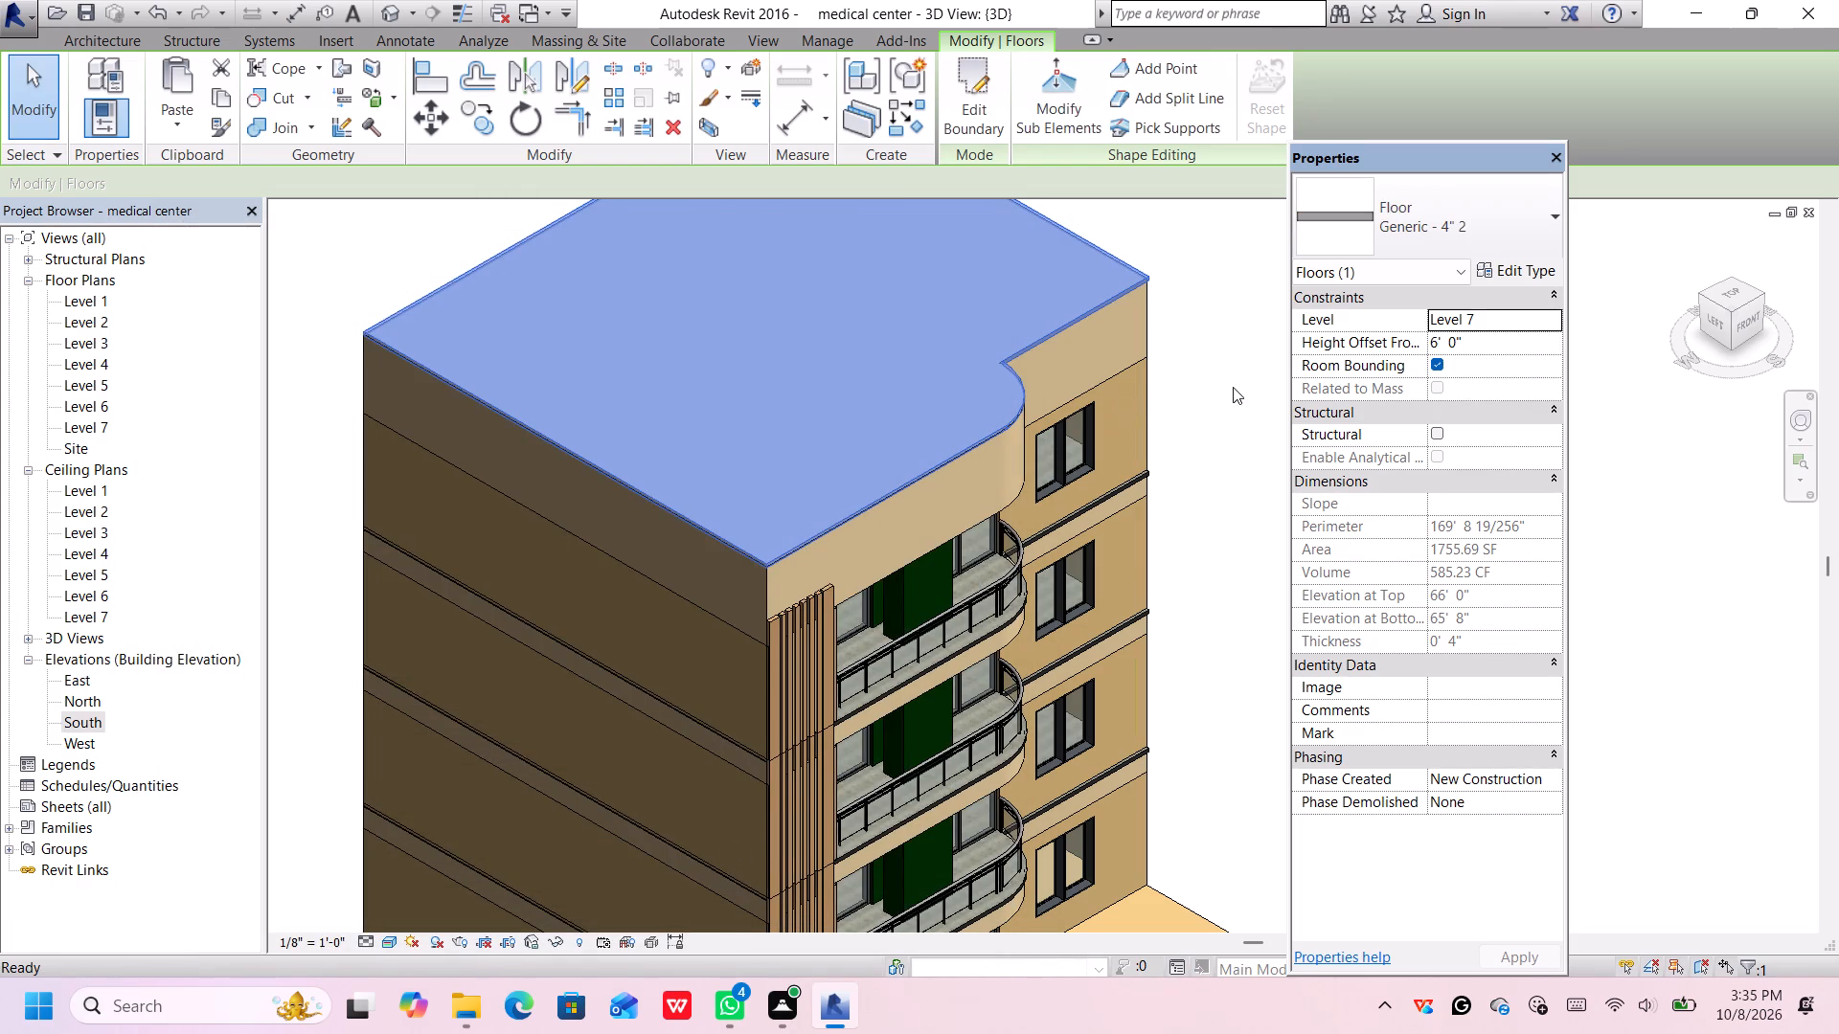
middle_click_drag(1223, 387, 1019, 435)
left_click(1036, 428)
Examine the building in 3D from the front and from above, including the roof, balconies and the window wall's horizontal bands.
scroll(1038, 434, "down", 2)
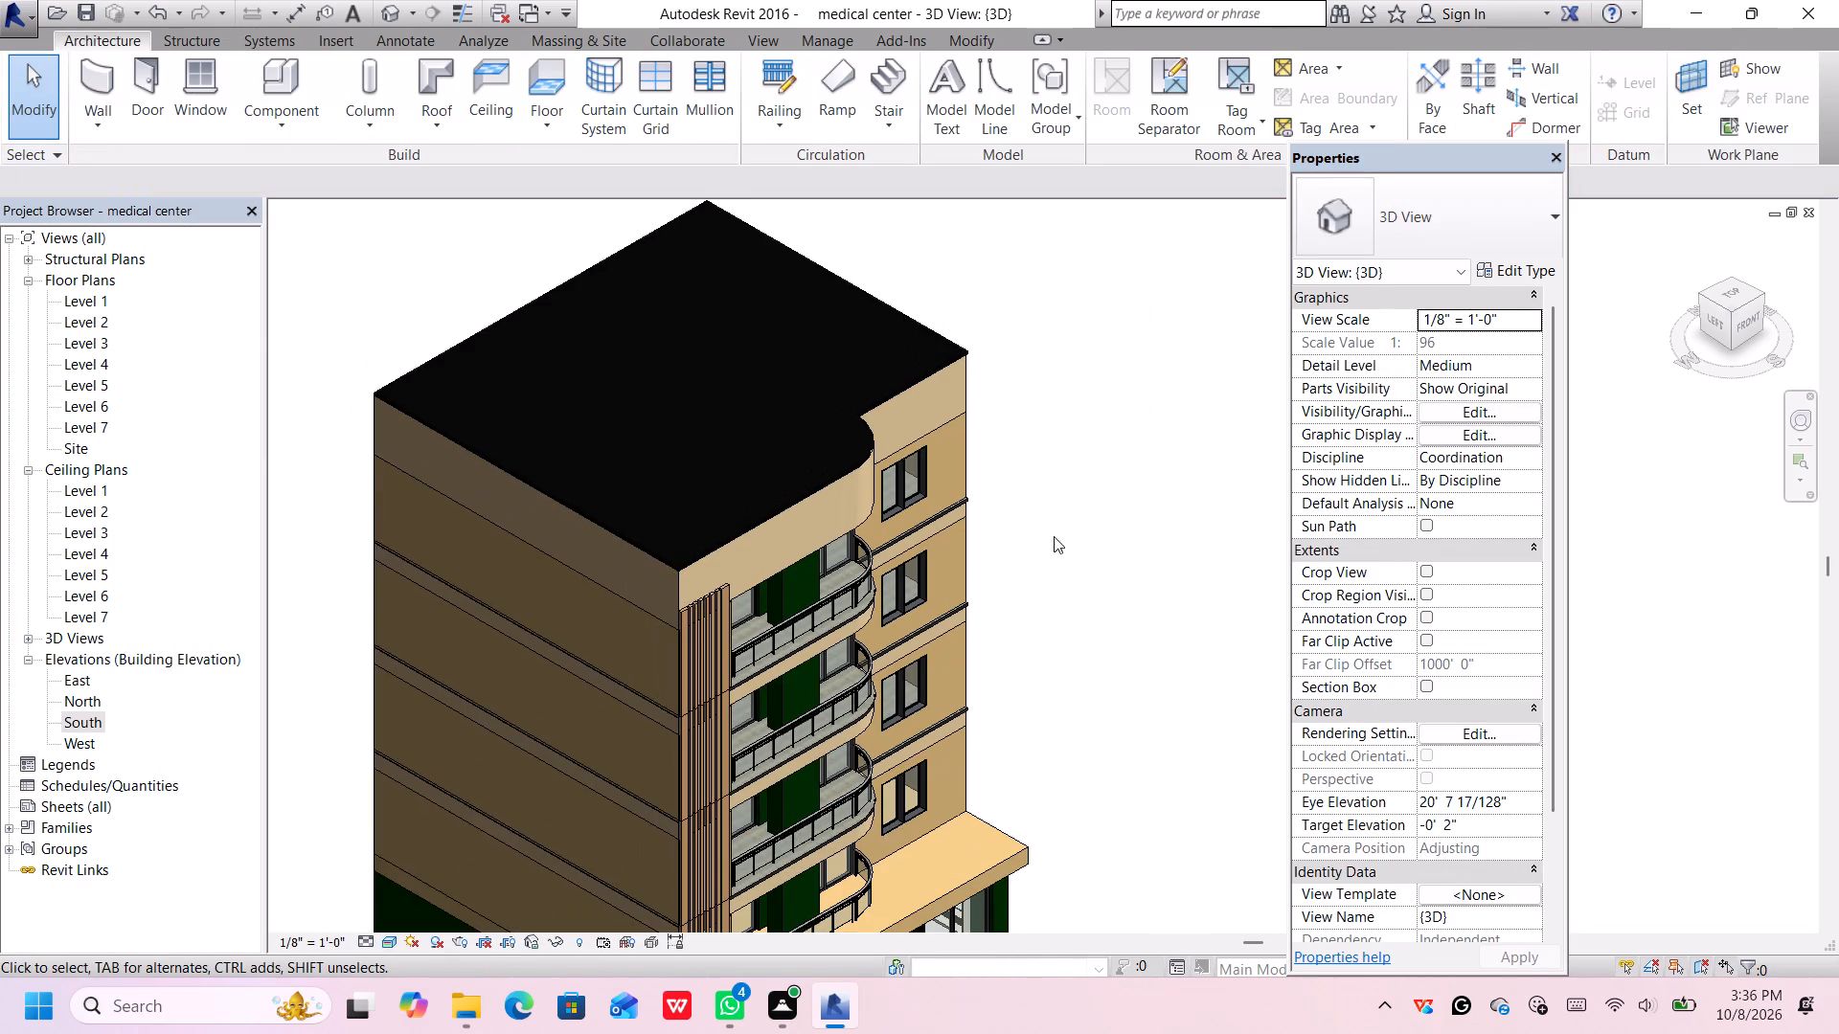
scroll(1055, 551, "down", 1)
middle_click_drag(1055, 551, 1043, 506)
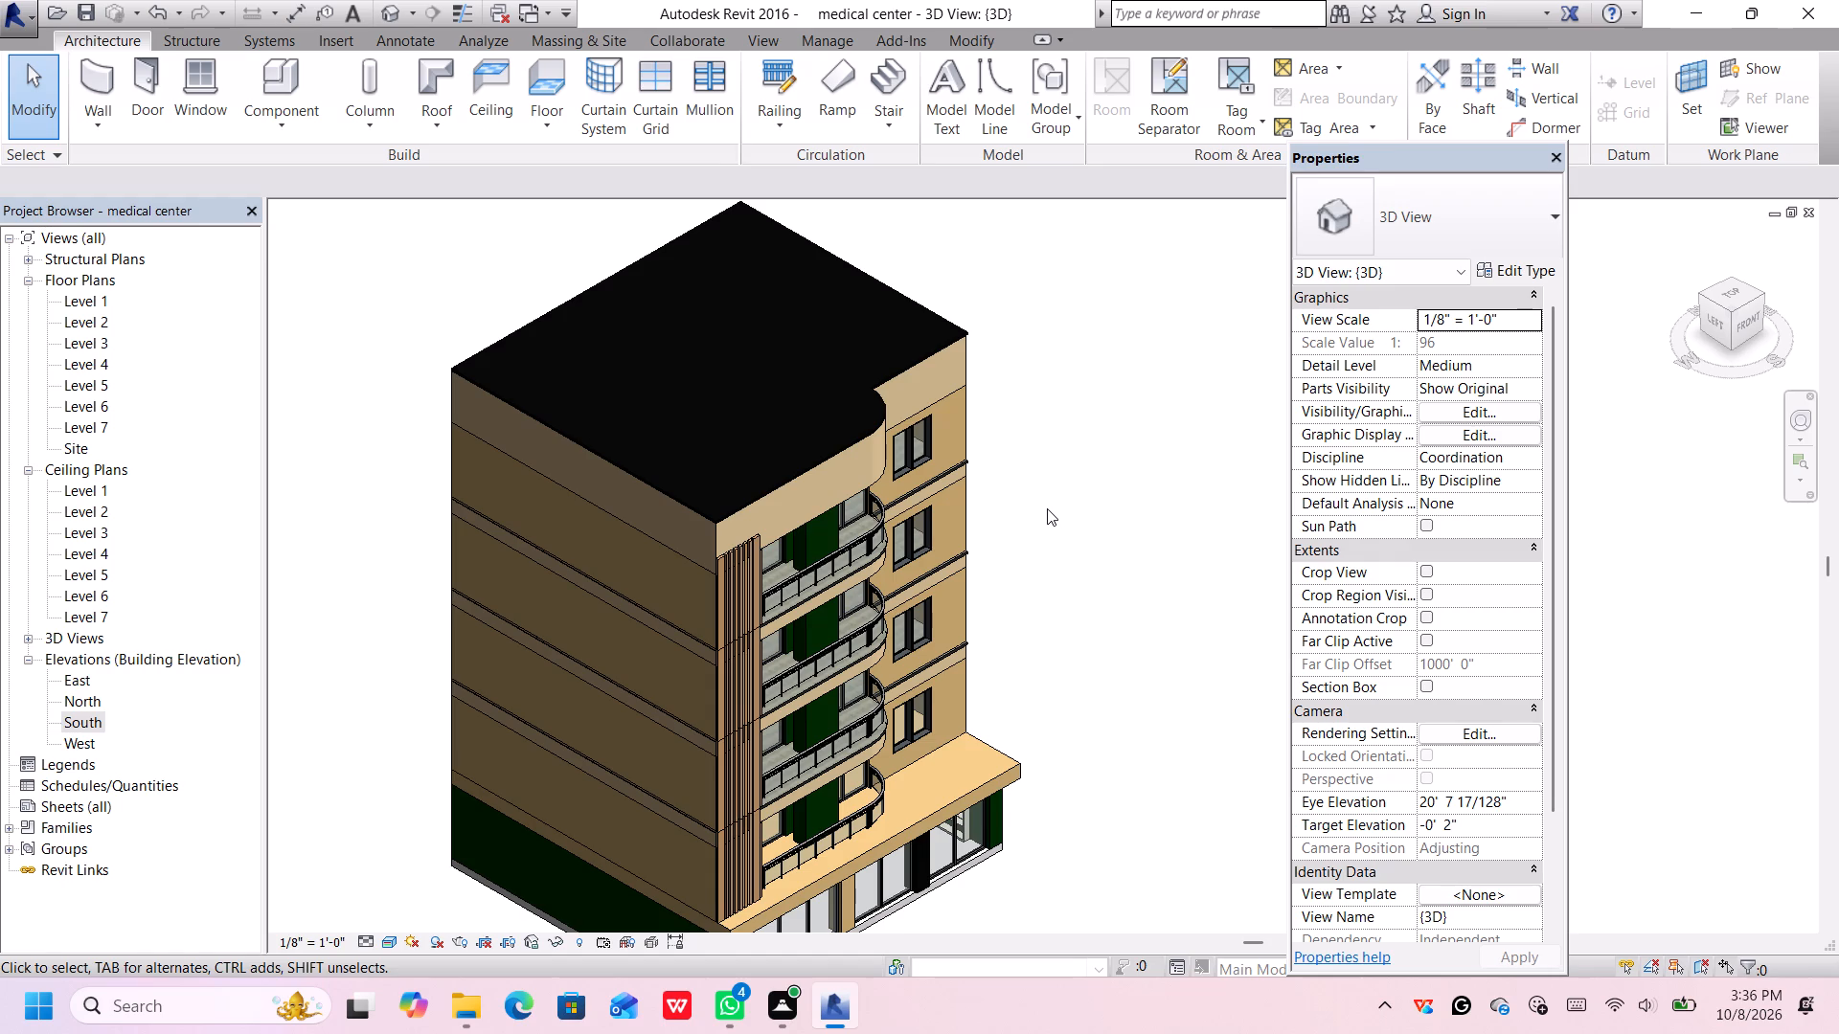
middle_click_drag(1047, 562, 1025, 524)
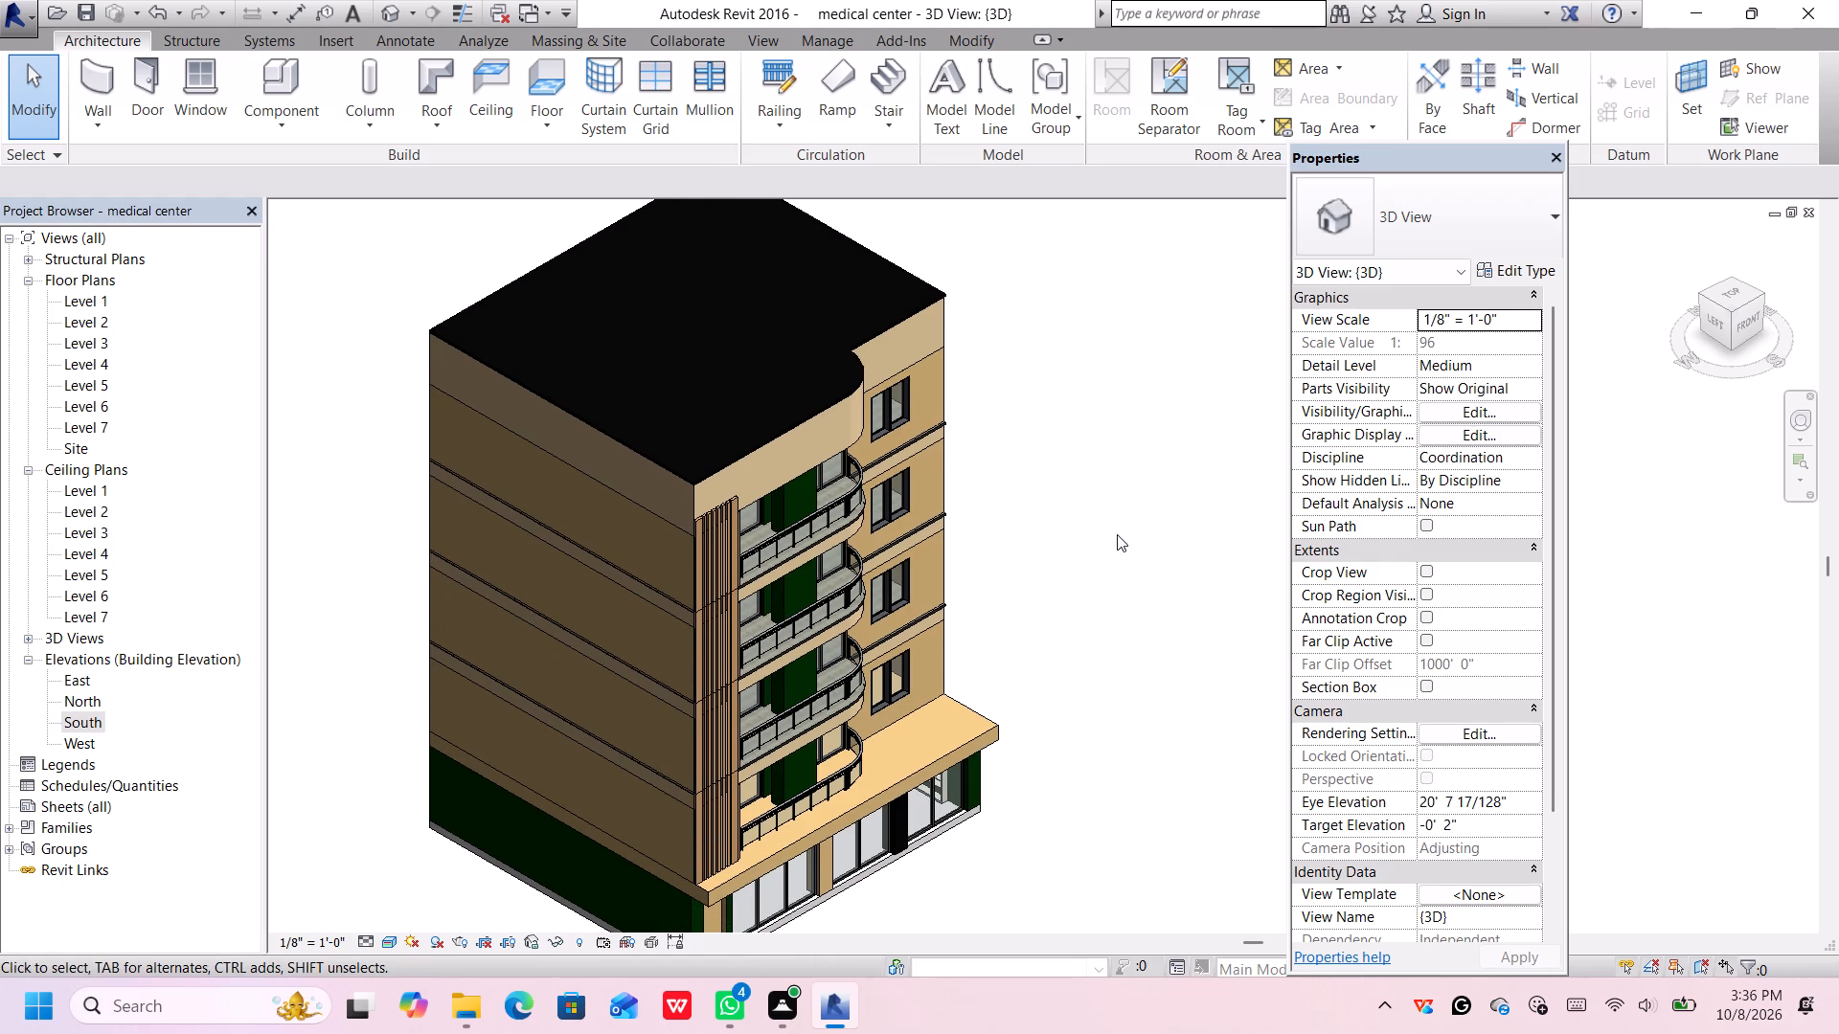
left_click(1744, 323)
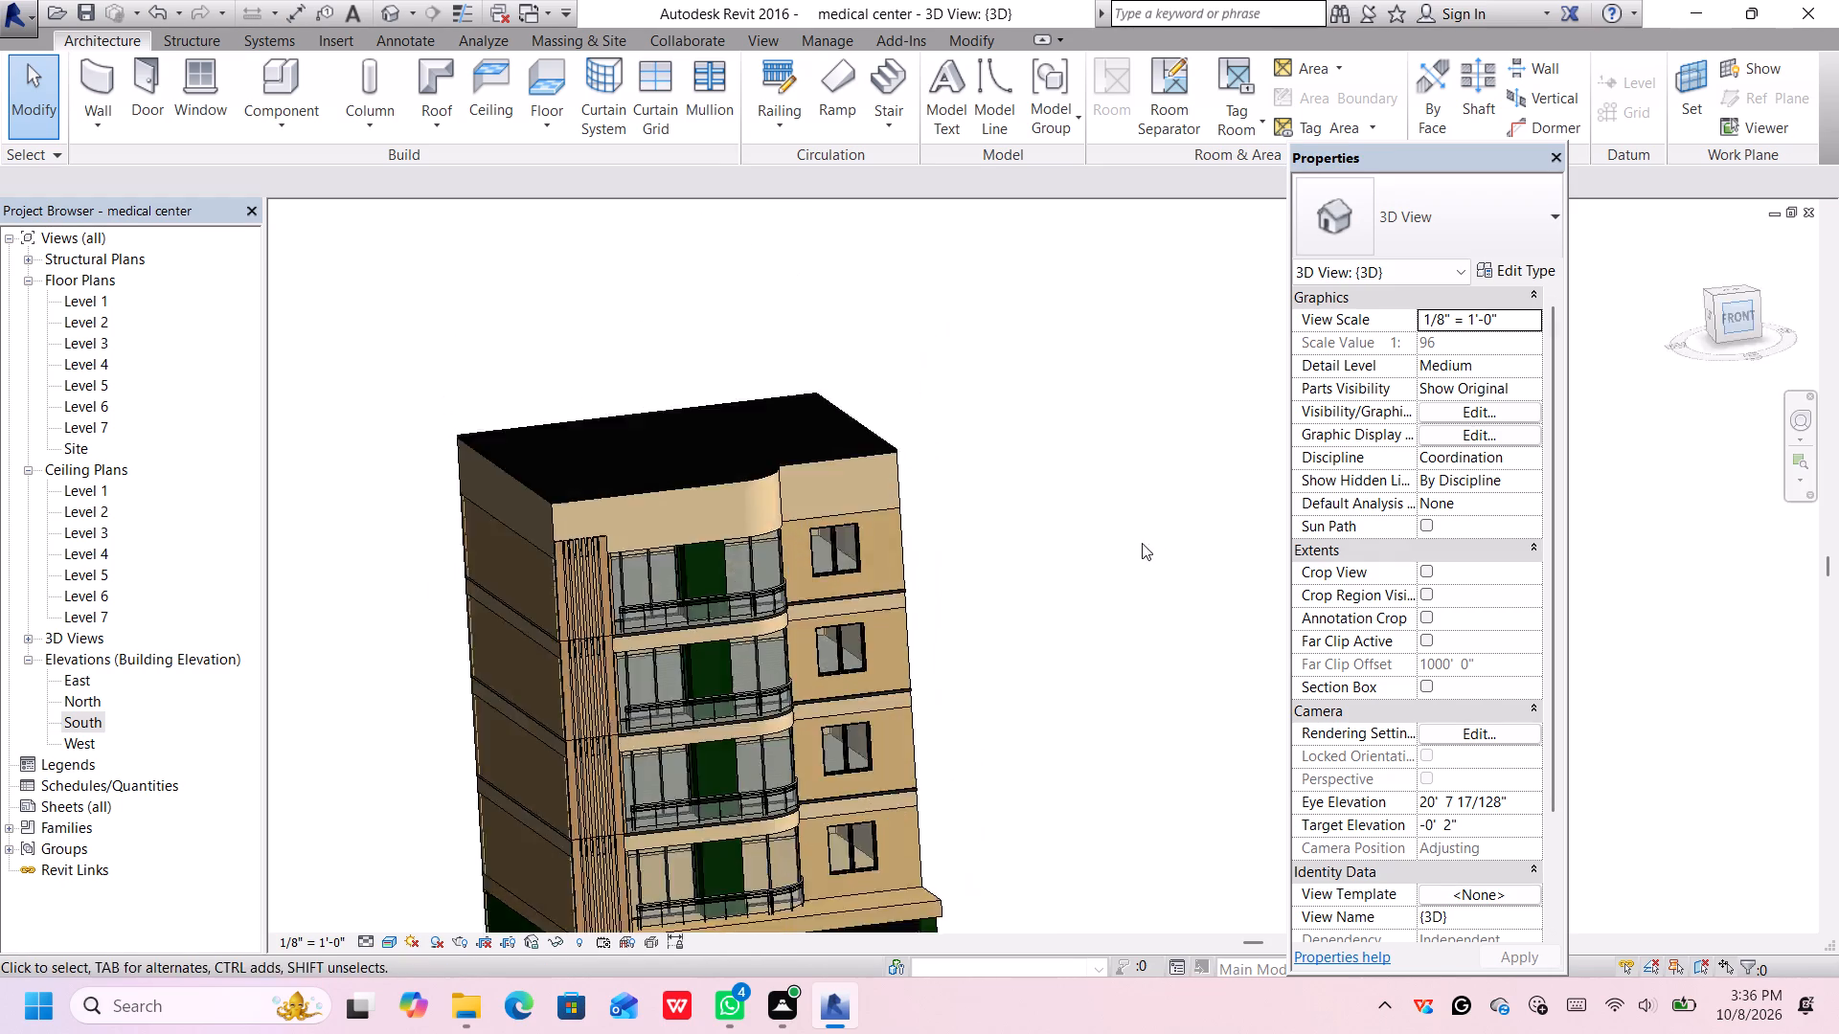
middle_click_drag(873, 779, 829, 643)
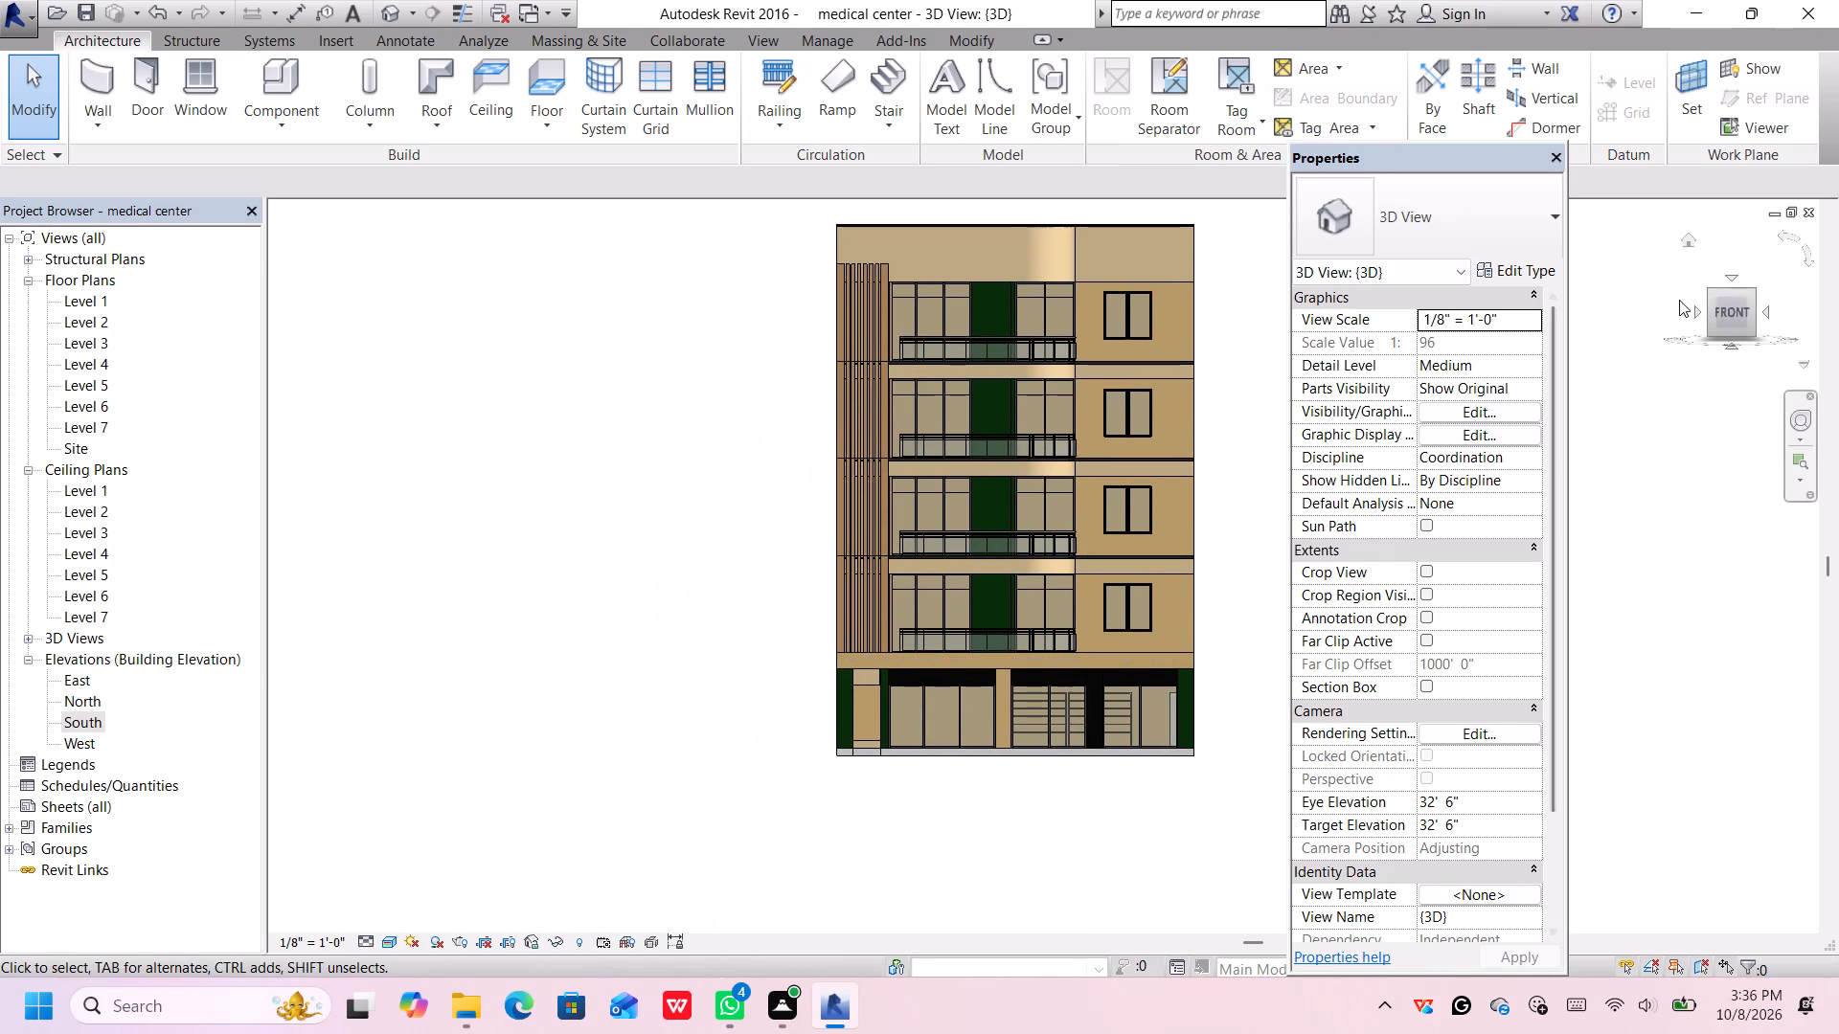
left_click(1718, 295)
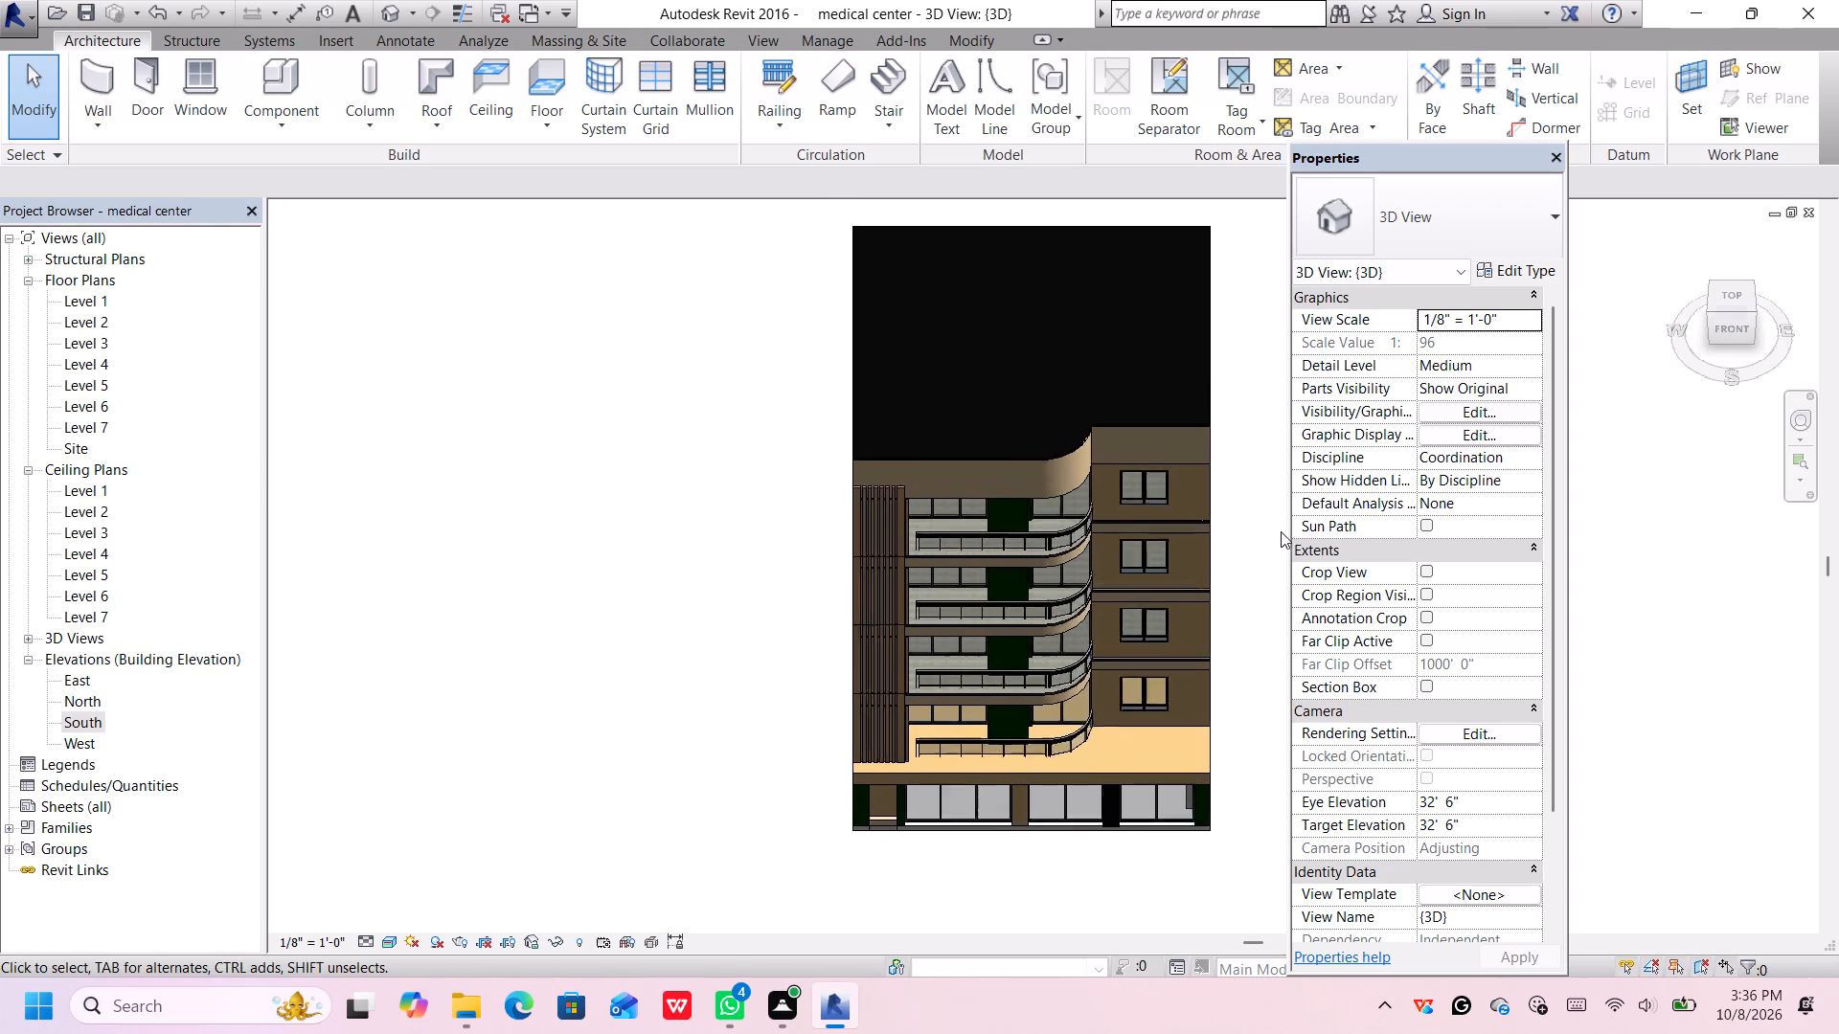
middle_click_drag(1167, 508, 866, 470)
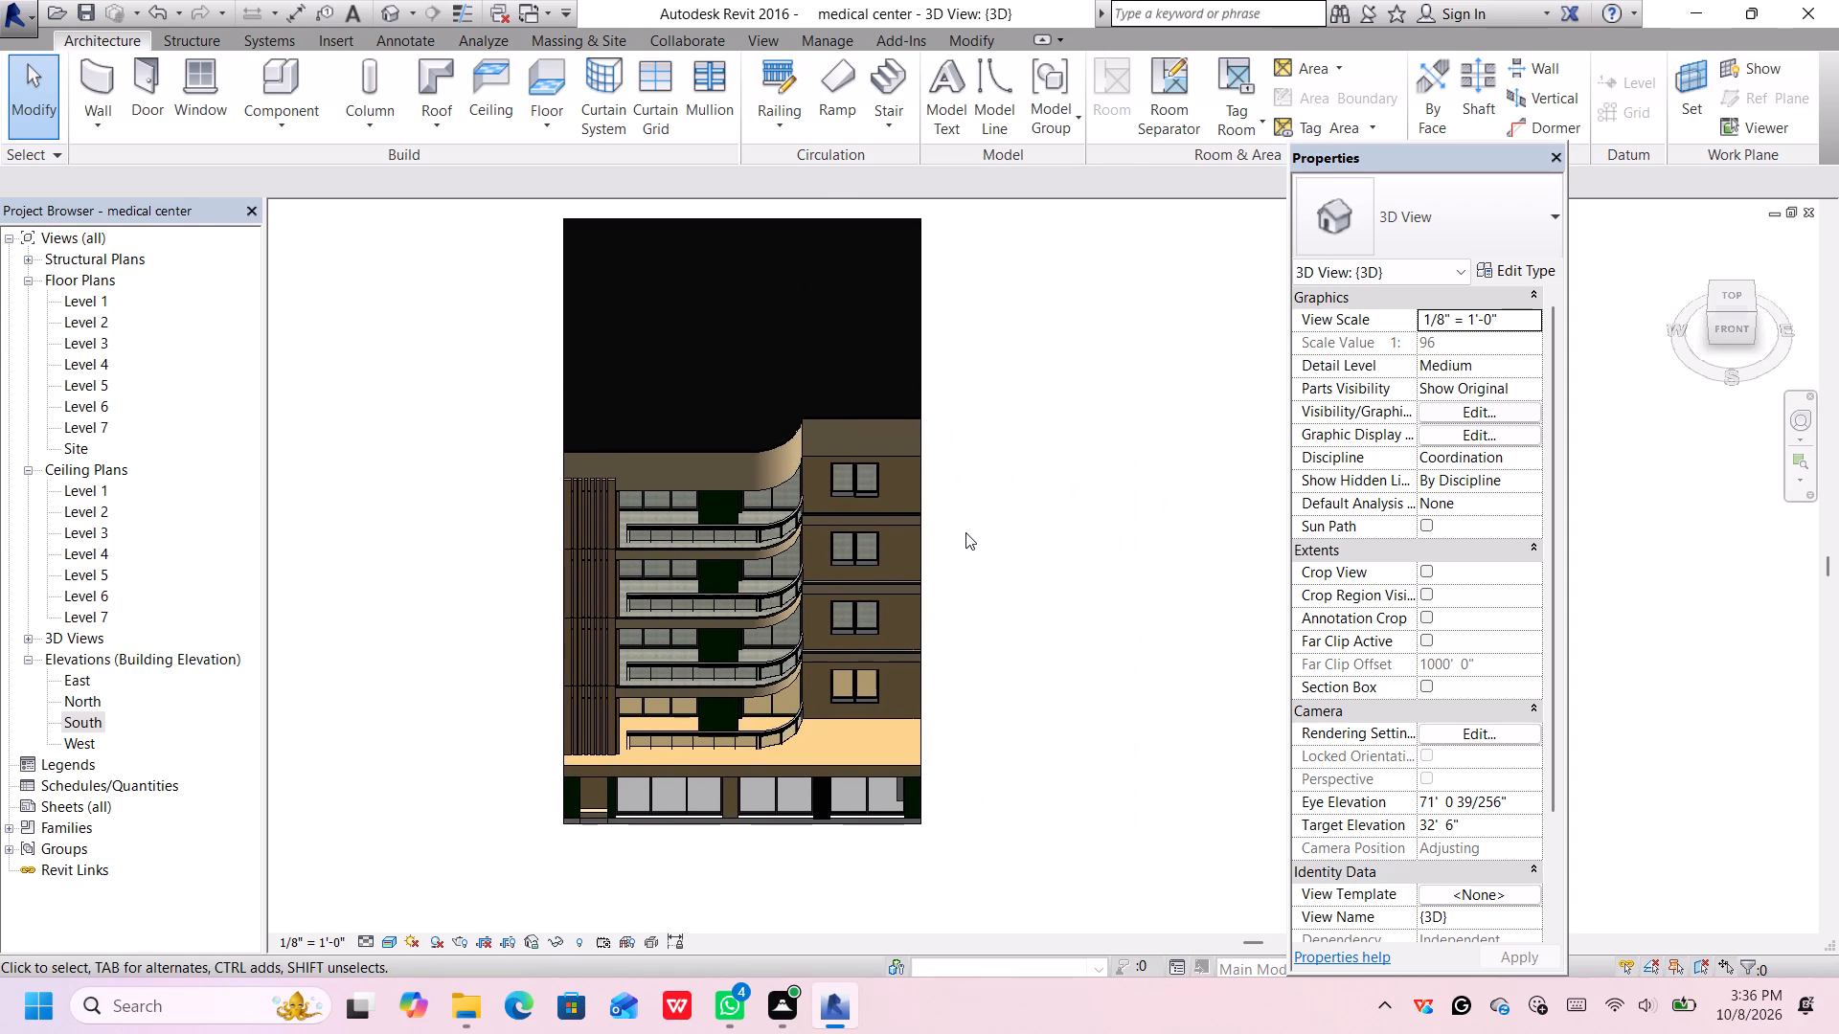
scroll(869, 686, "up", 4)
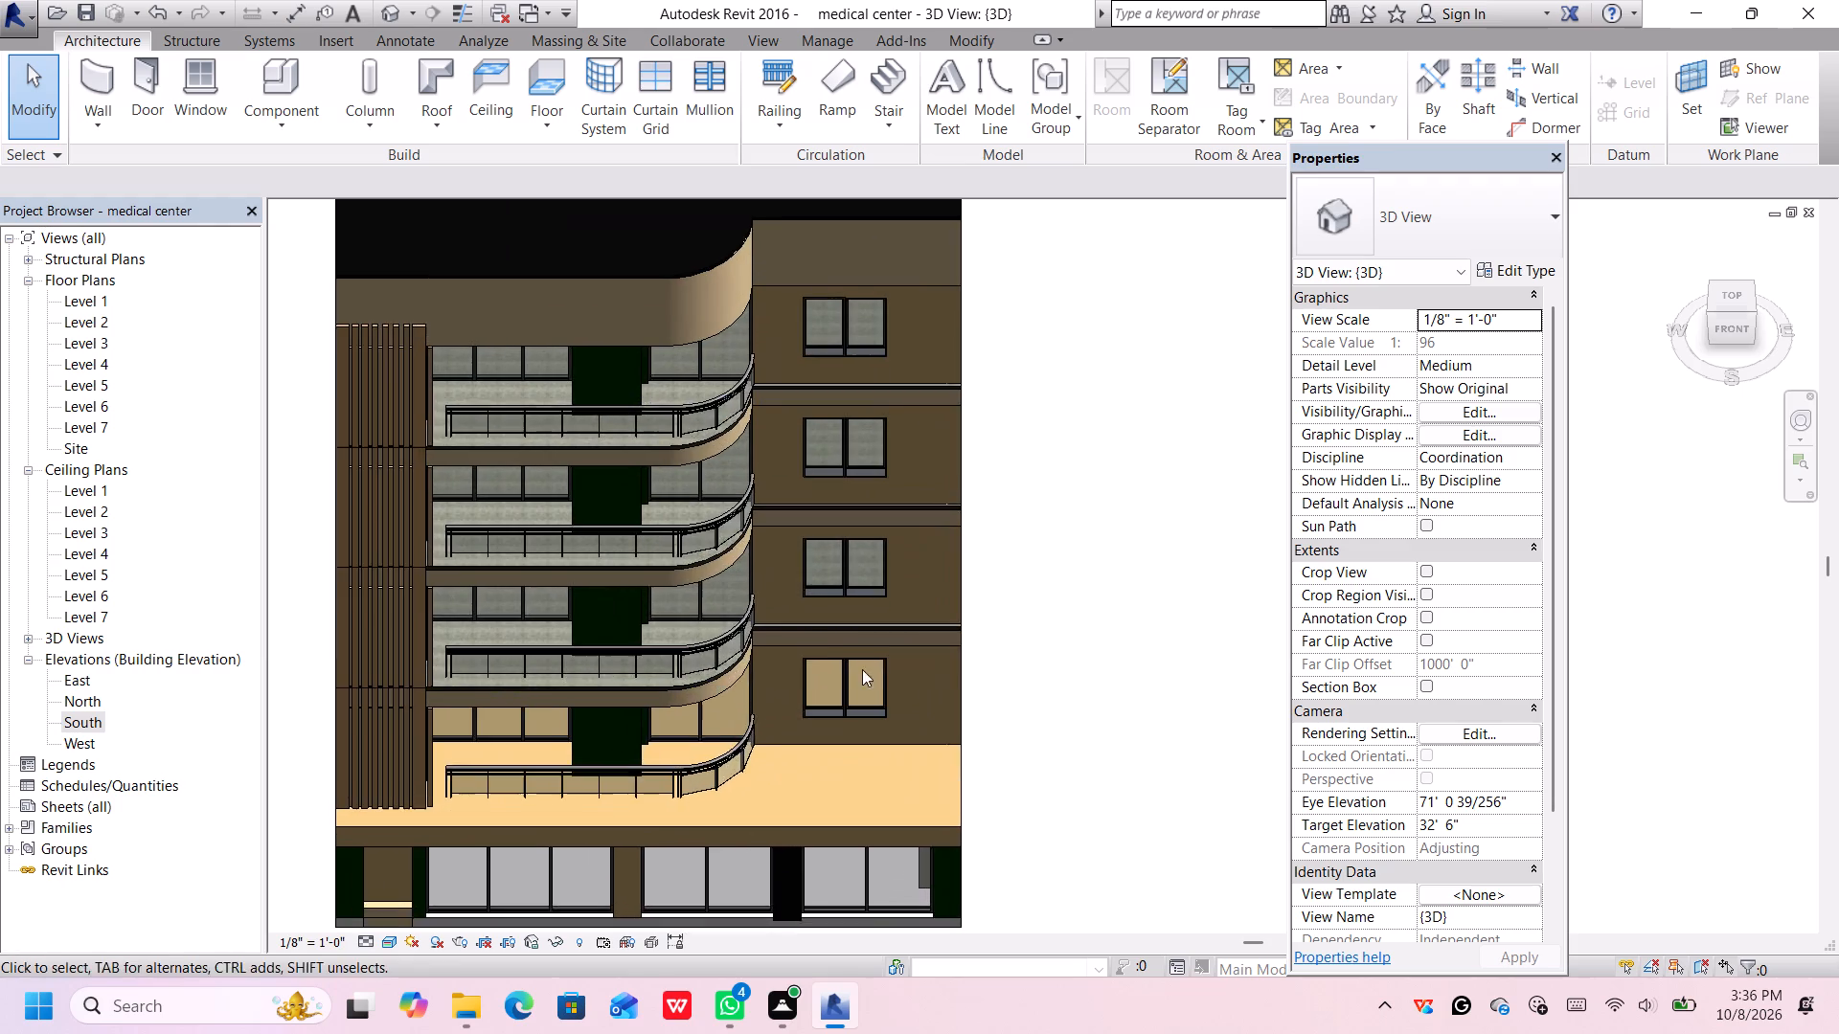
scroll(829, 645, "up", 9)
middle_click_drag(969, 627, 849, 548)
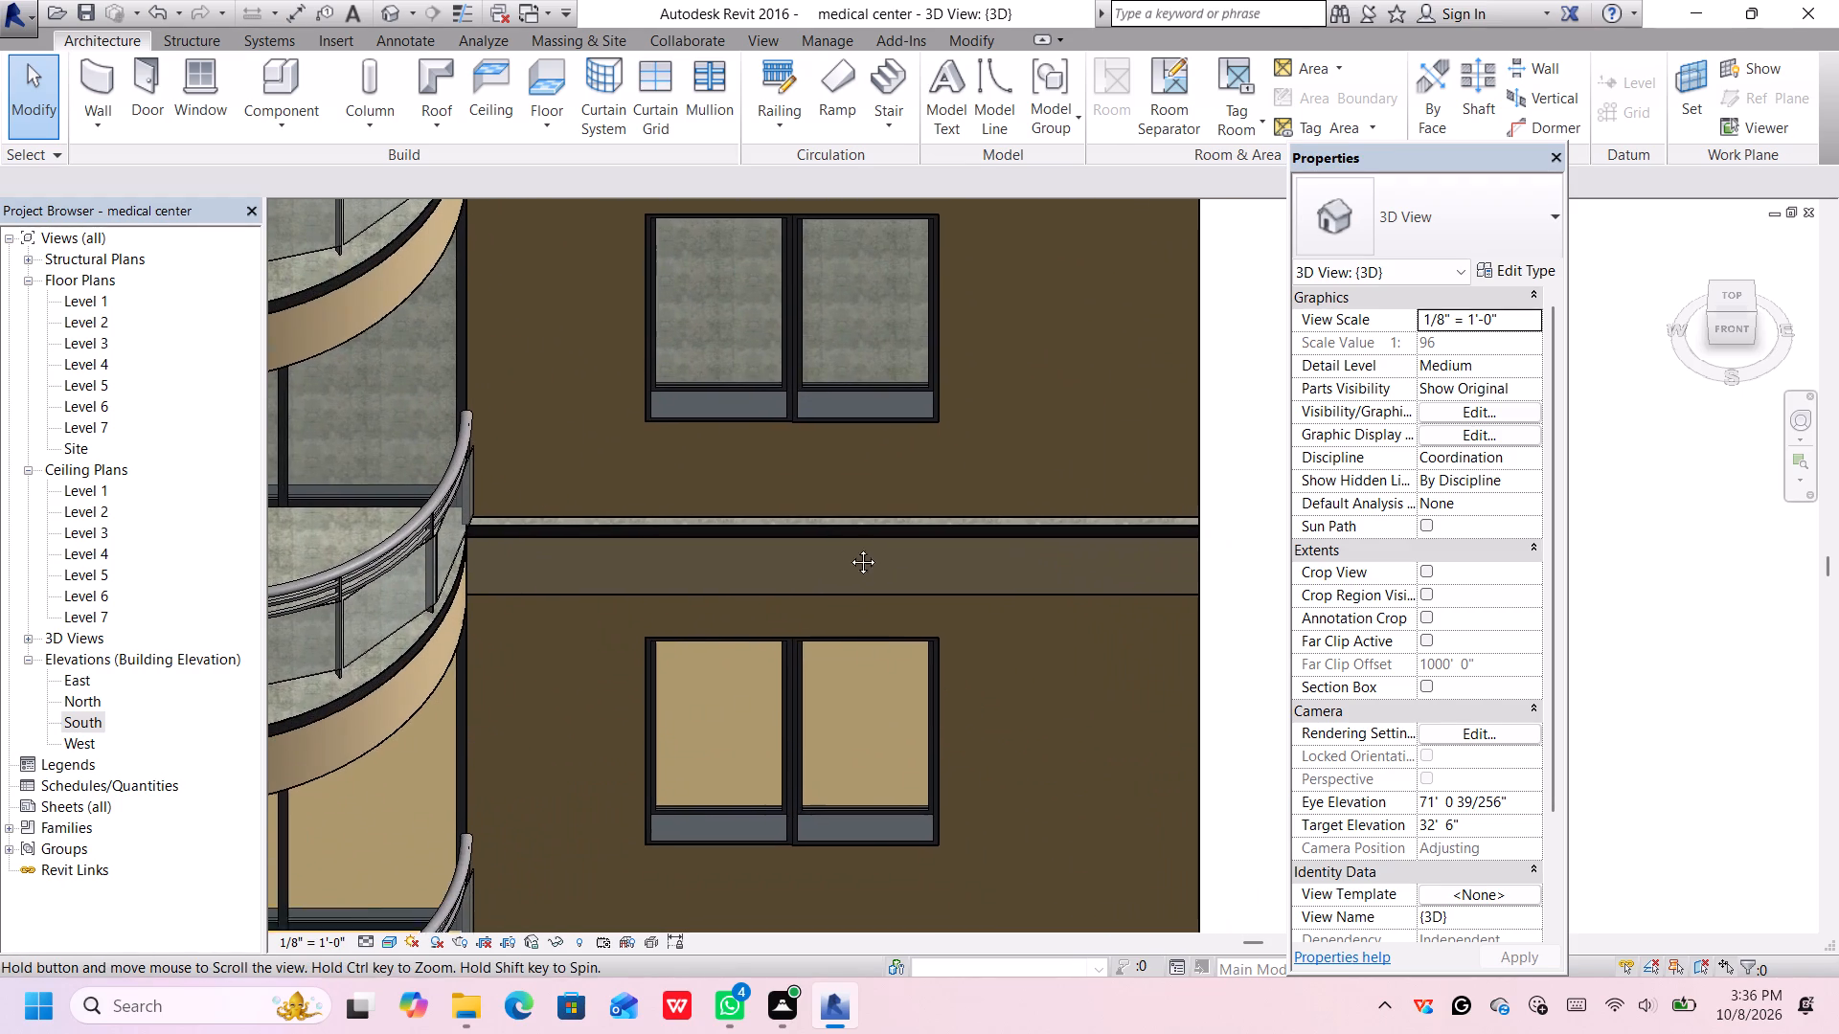
middle_click_drag(849, 548, 768, 507)
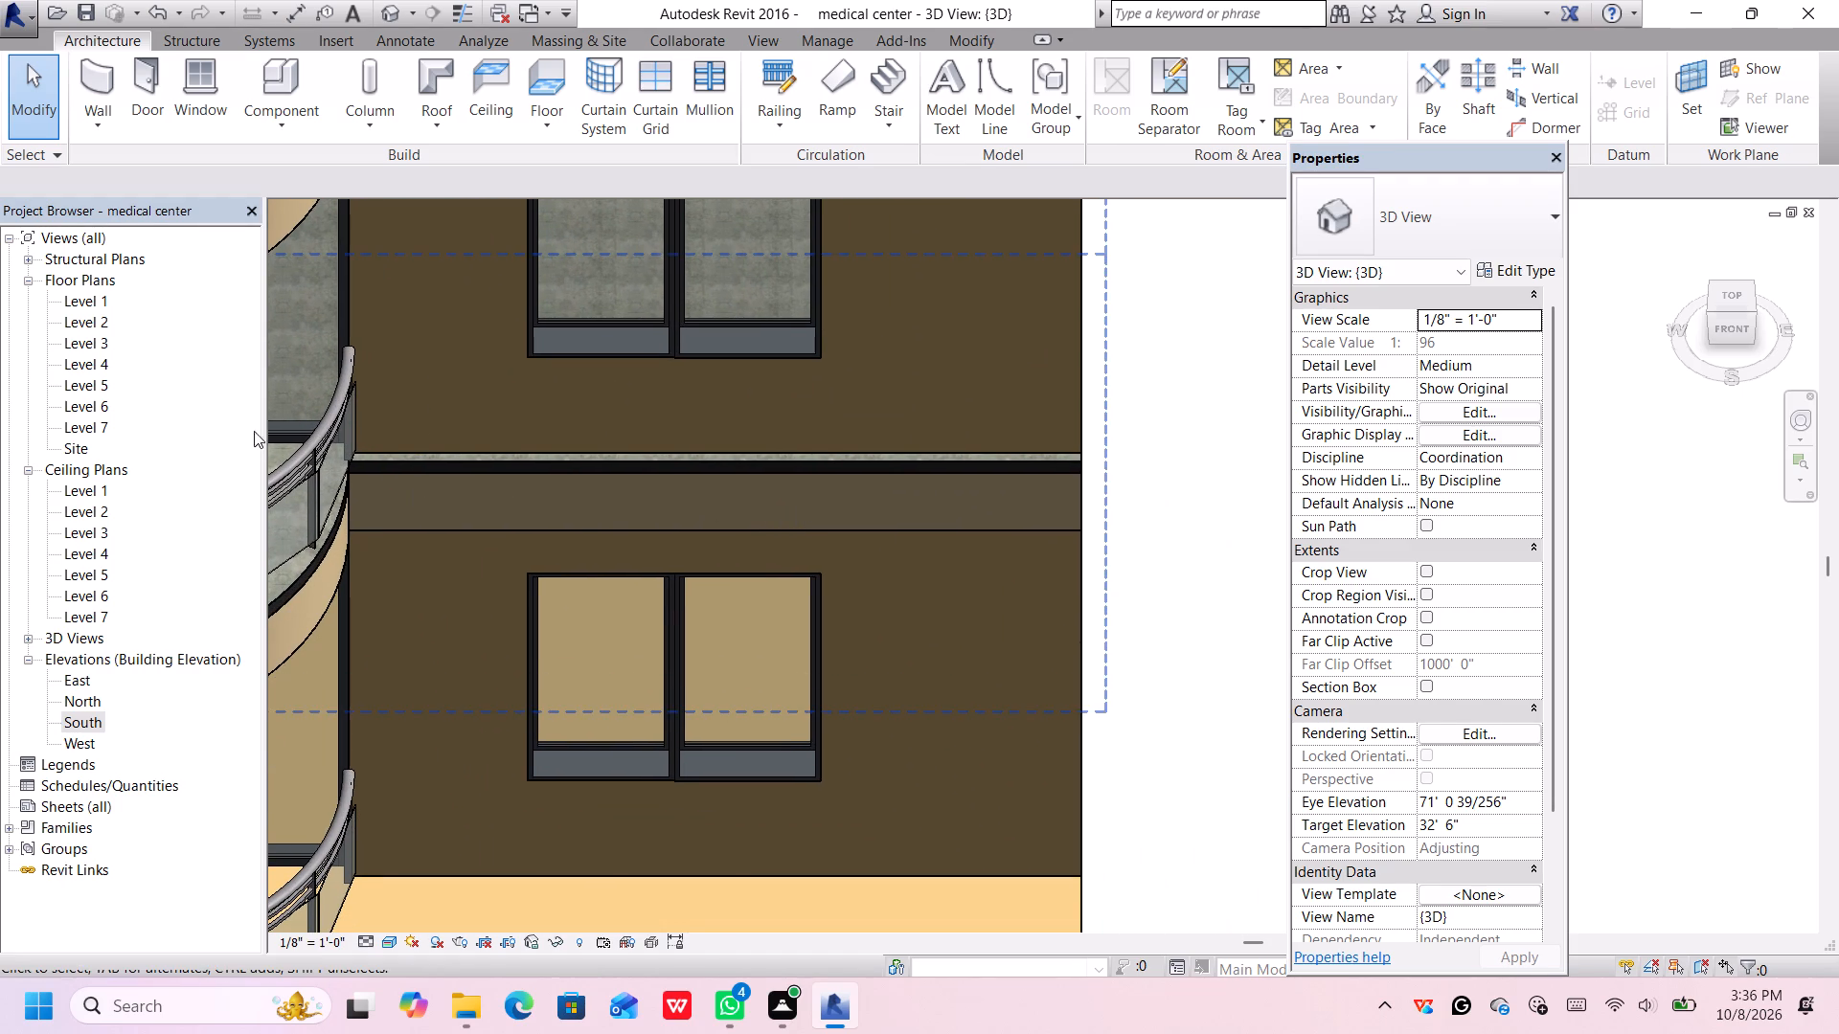
Check the Level 2 floor plan, and open the Level 3 floor plan at the balcony side of the building.
left_click(87, 316)
left_click(87, 316)
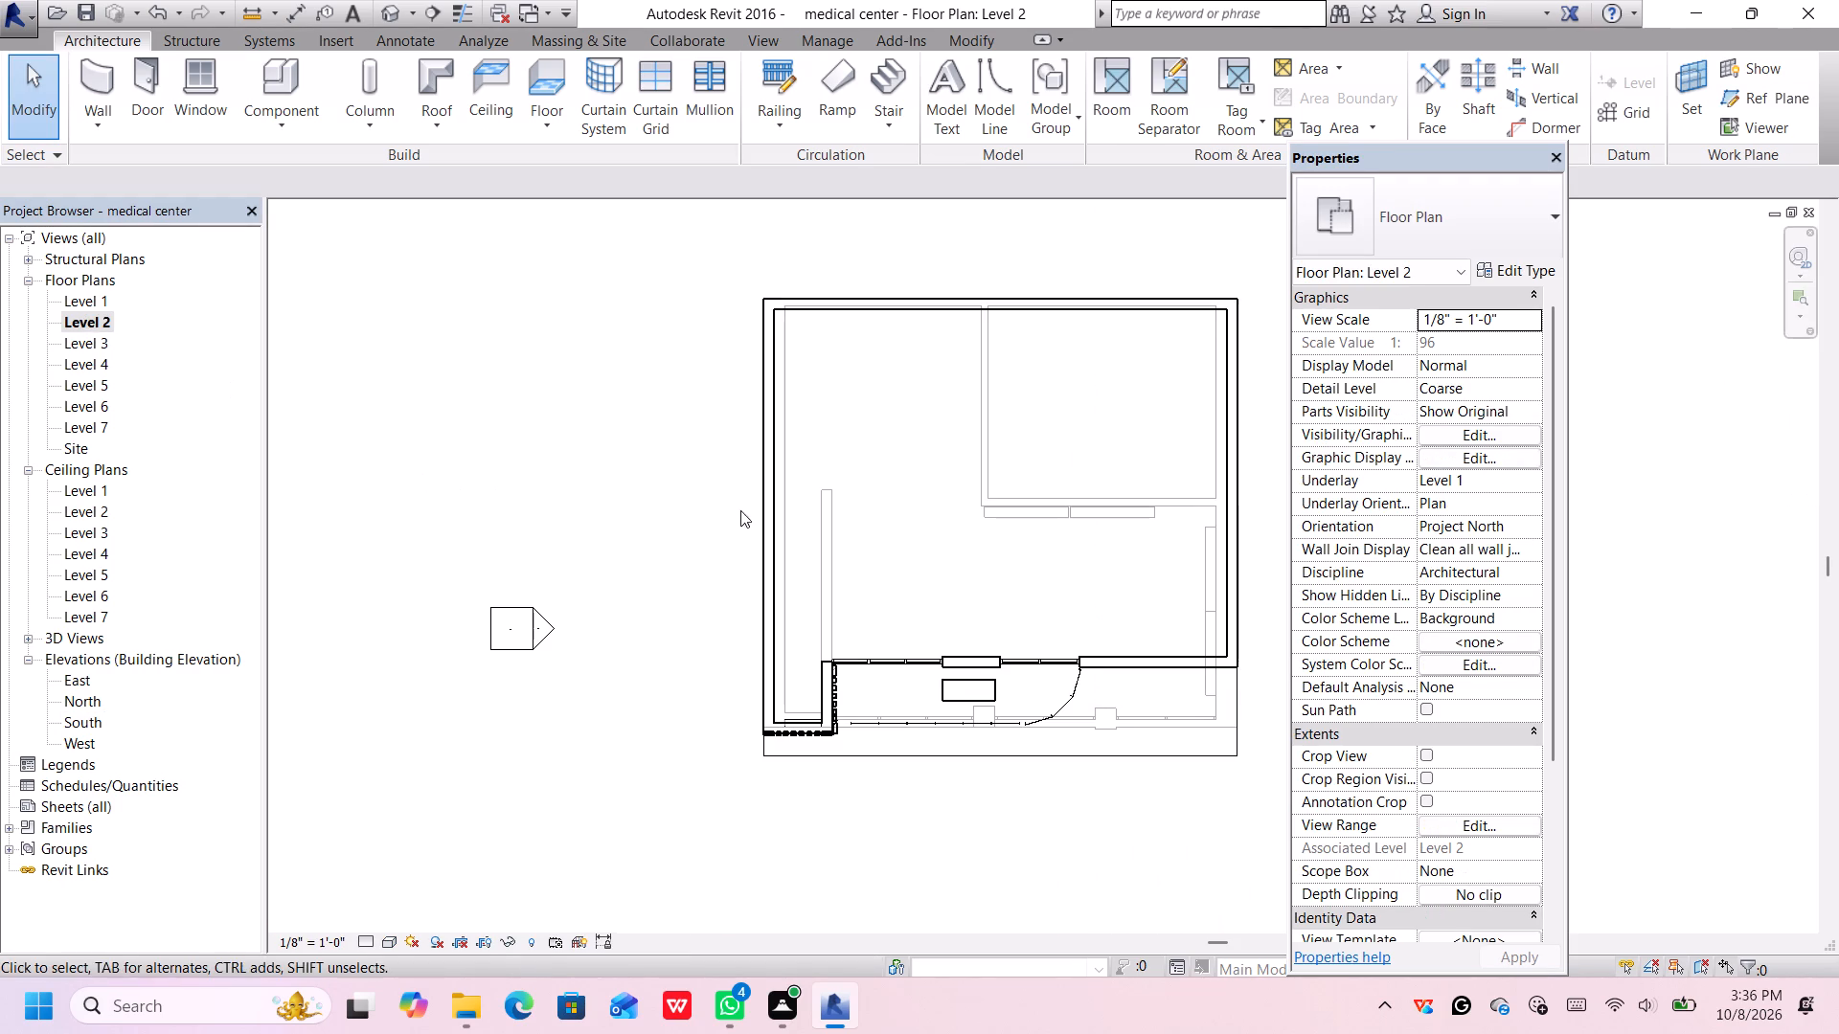
middle_click_drag(1229, 608, 1136, 570)
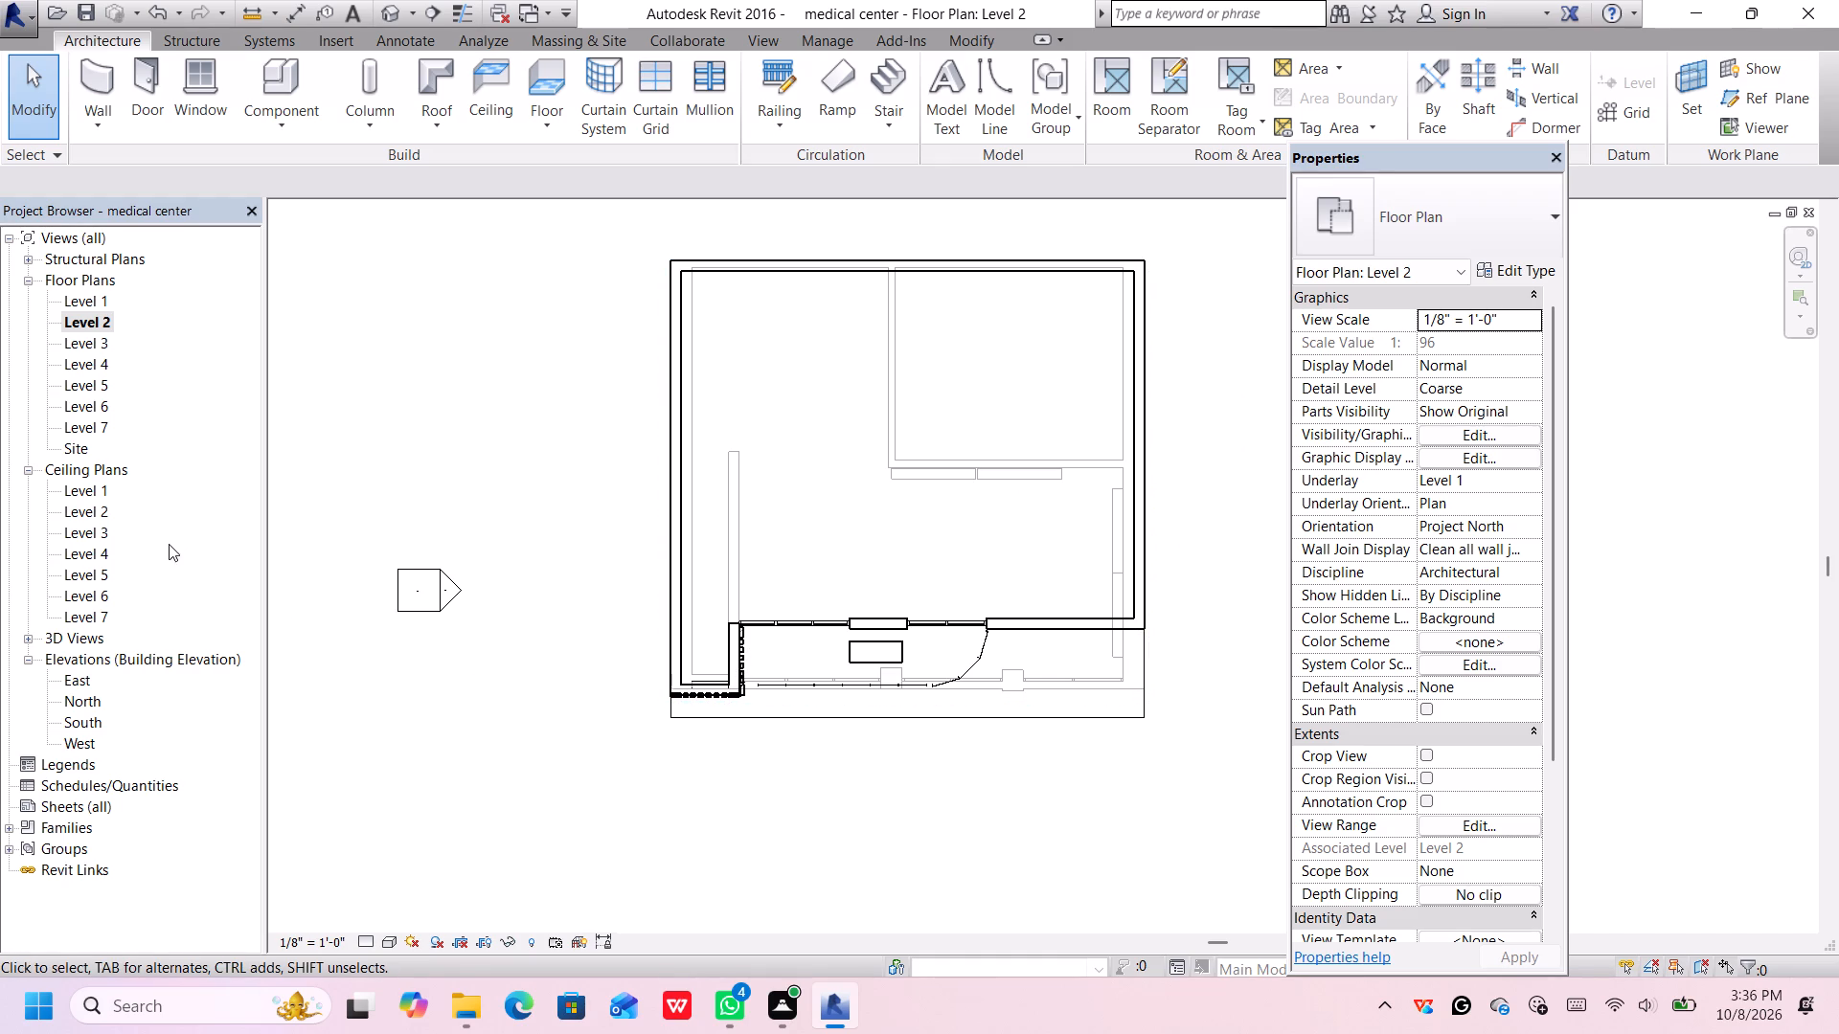
double_click(102, 343)
middle_click_drag(1049, 657, 1043, 652)
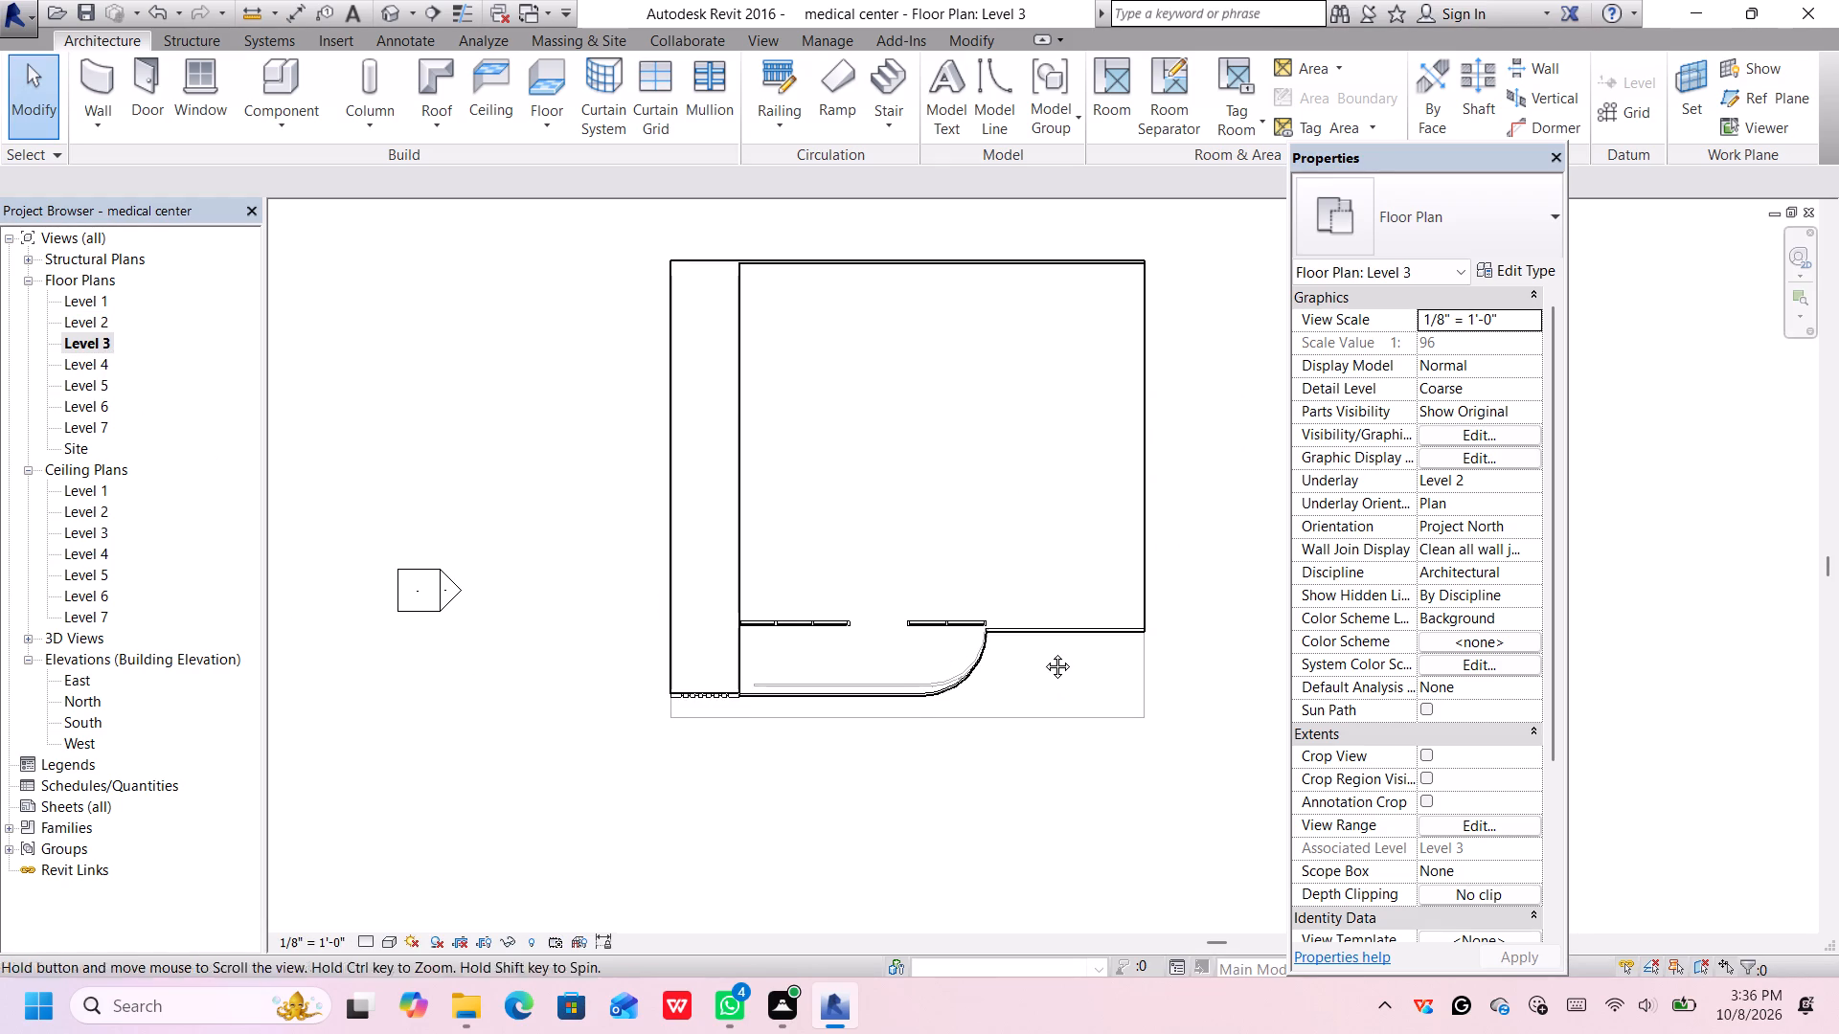
middle_click_drag(1043, 652, 598, 653)
middle_click_drag(647, 644, 720, 671)
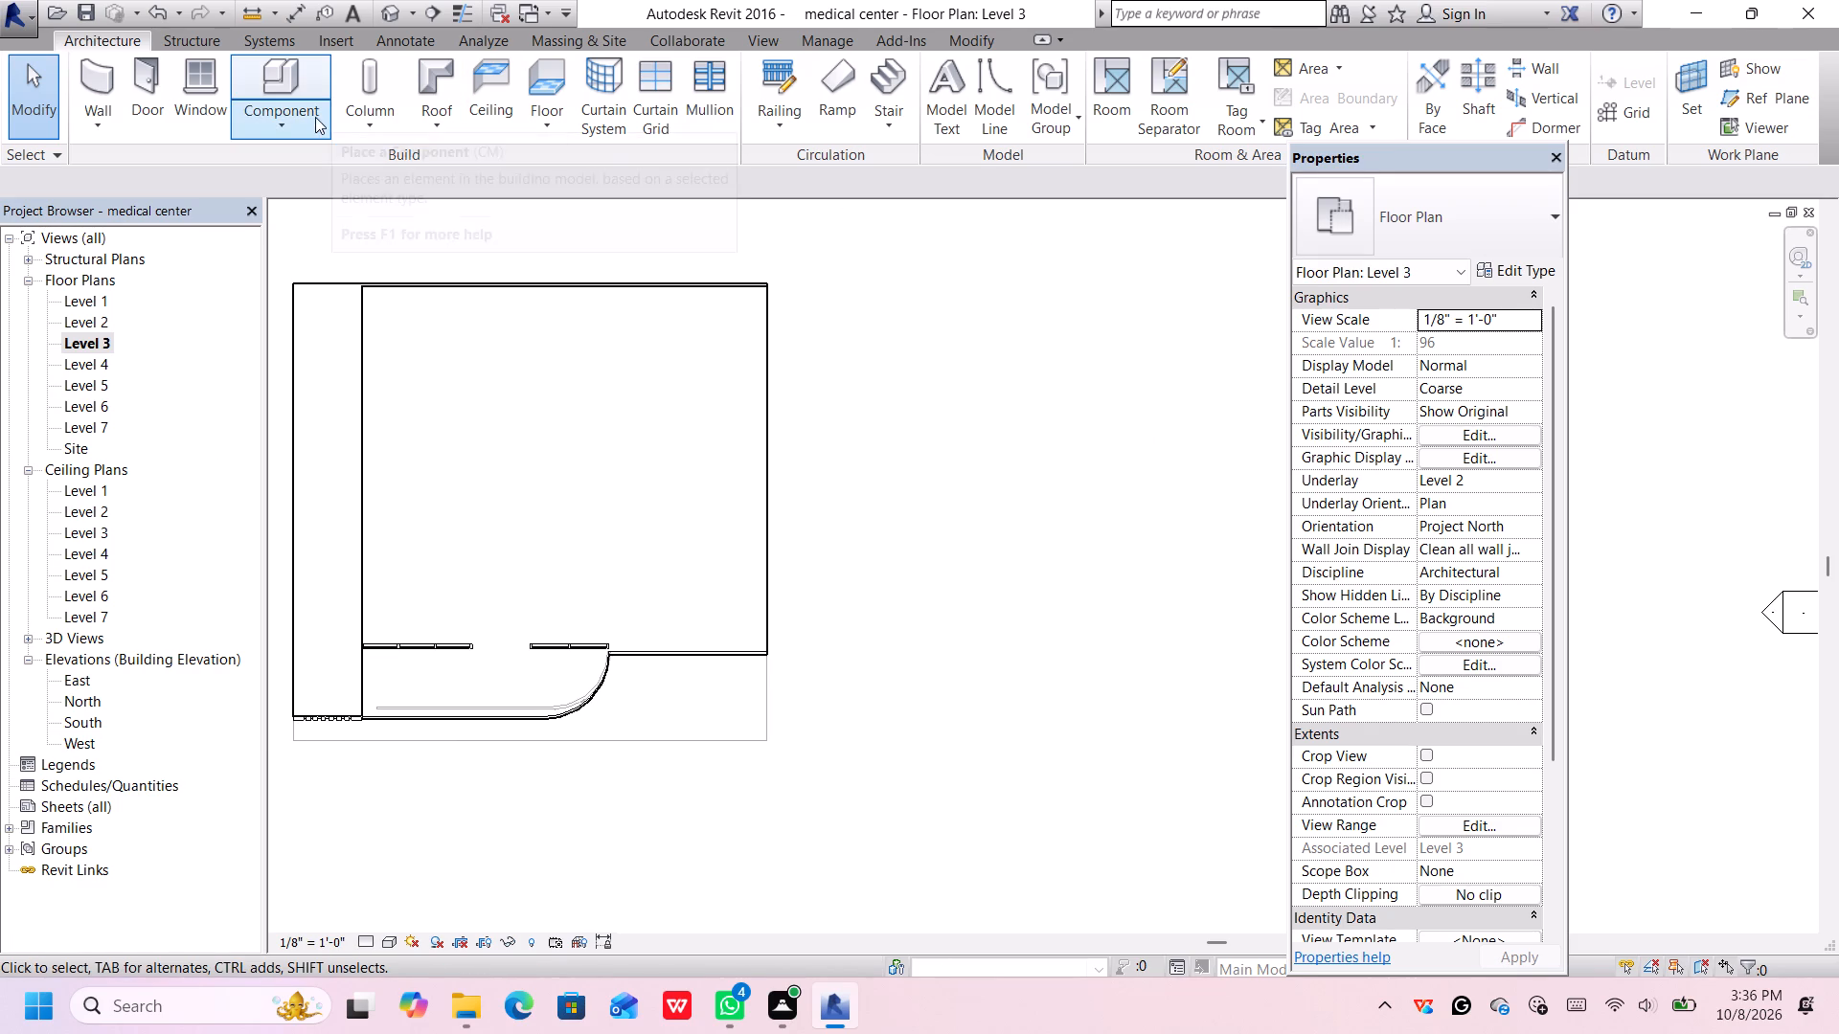
Sketch a rectangular Level 3 floor boundary, 15' by about 2'-3", along the outer wall between the curved balcony and the building corner.
left_click(548, 78)
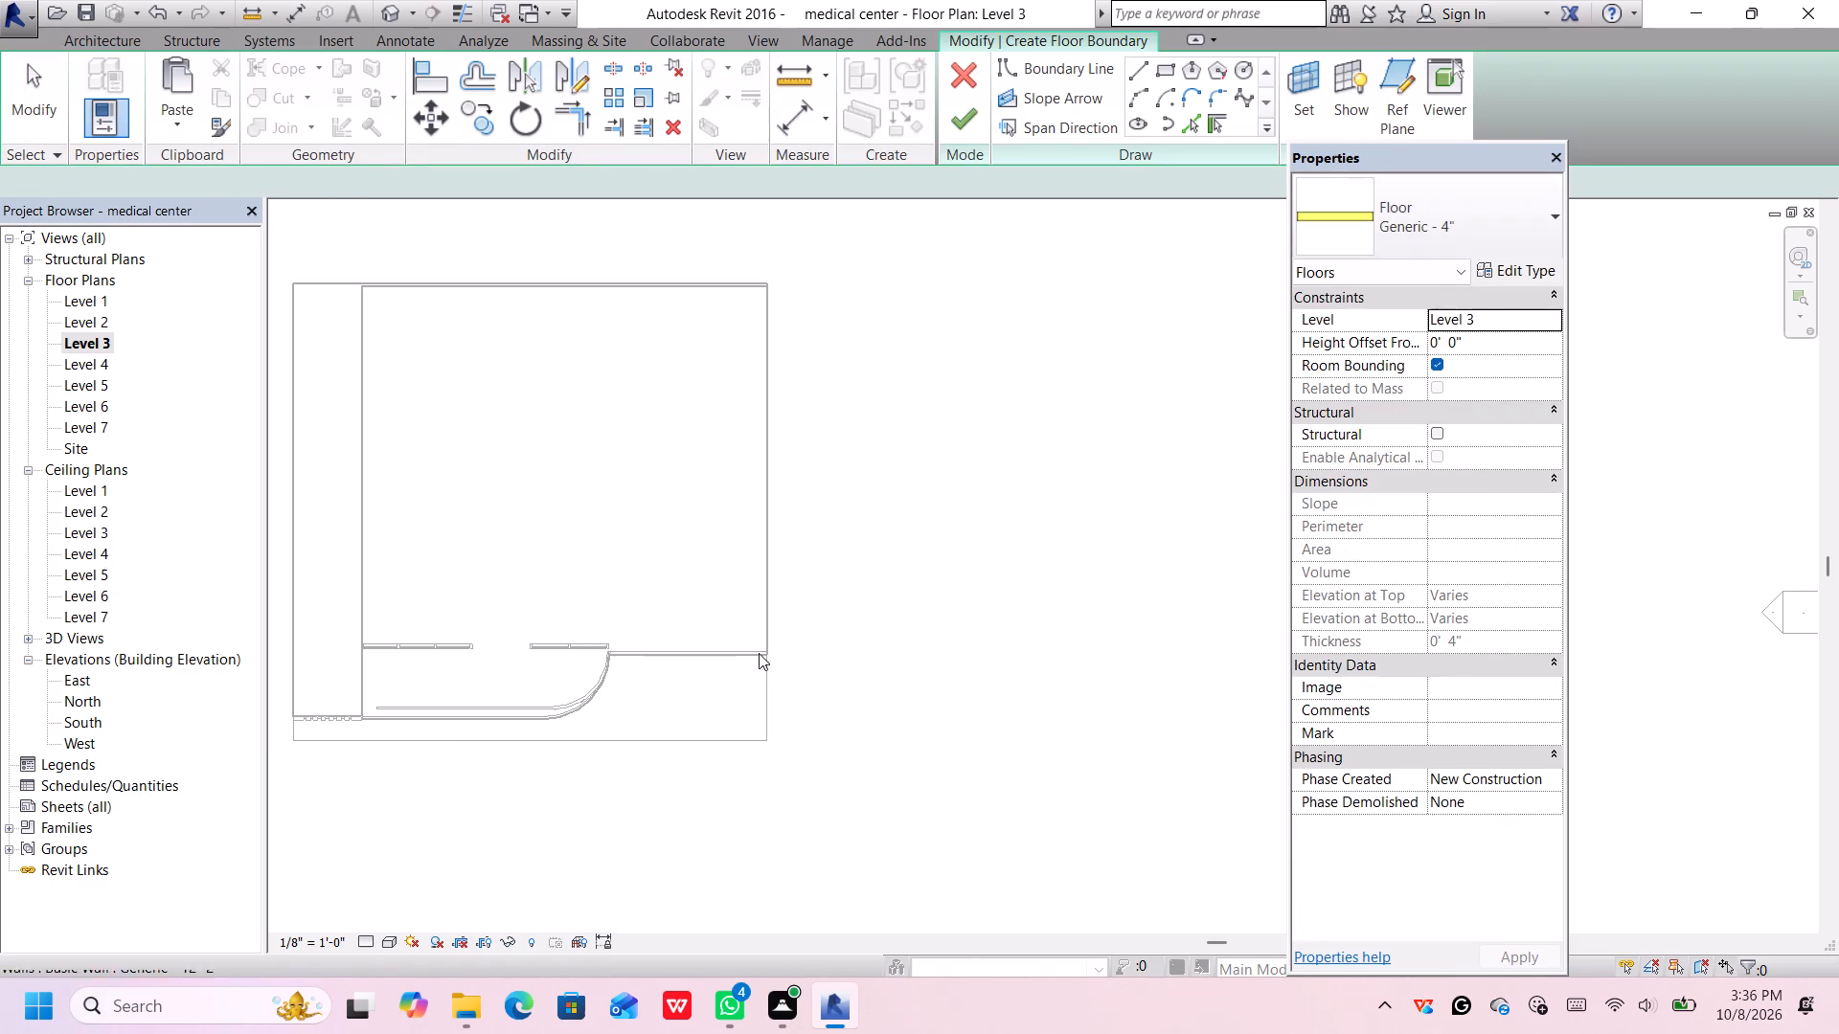
left_click(1169, 67)
scroll(609, 701, "up", 6)
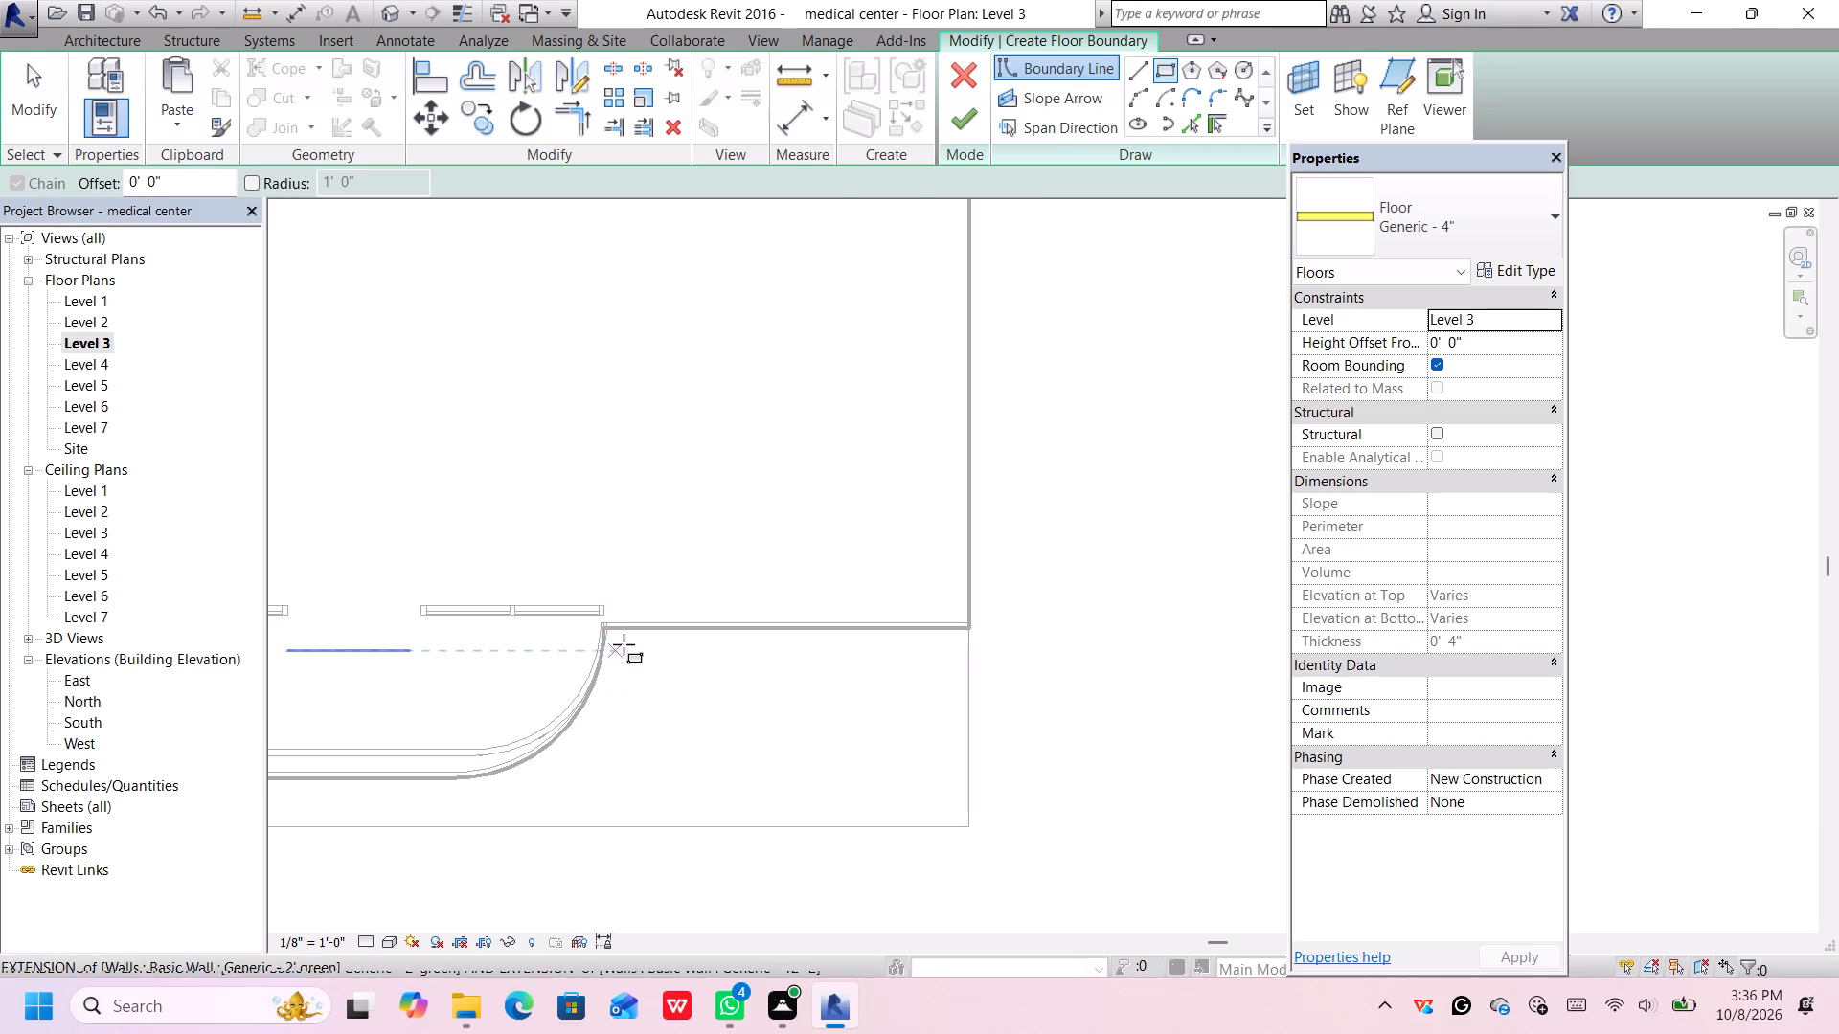
scroll(624, 641, "up", 5)
scroll(852, 671, "up", 1)
scroll(854, 671, "down", 3)
scroll(973, 672, "down", 1)
middle_click_drag(983, 672, 745, 706)
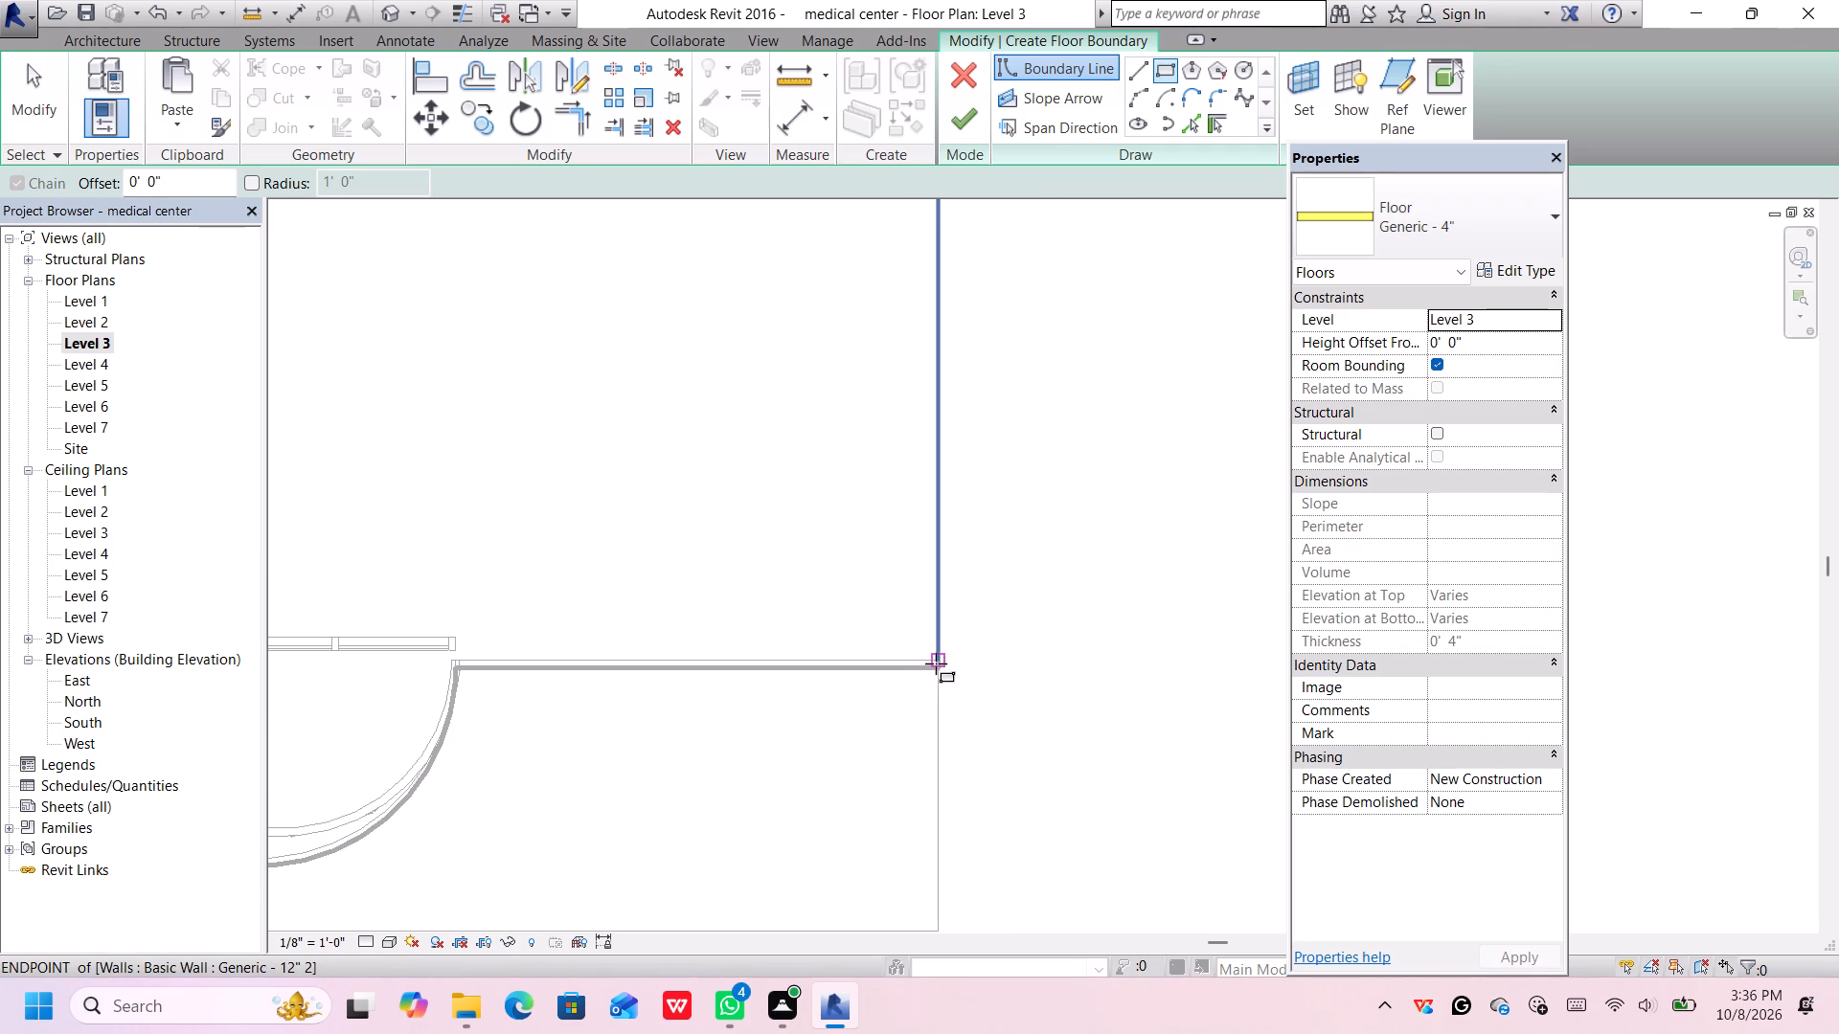
scroll(933, 663, "up", 3)
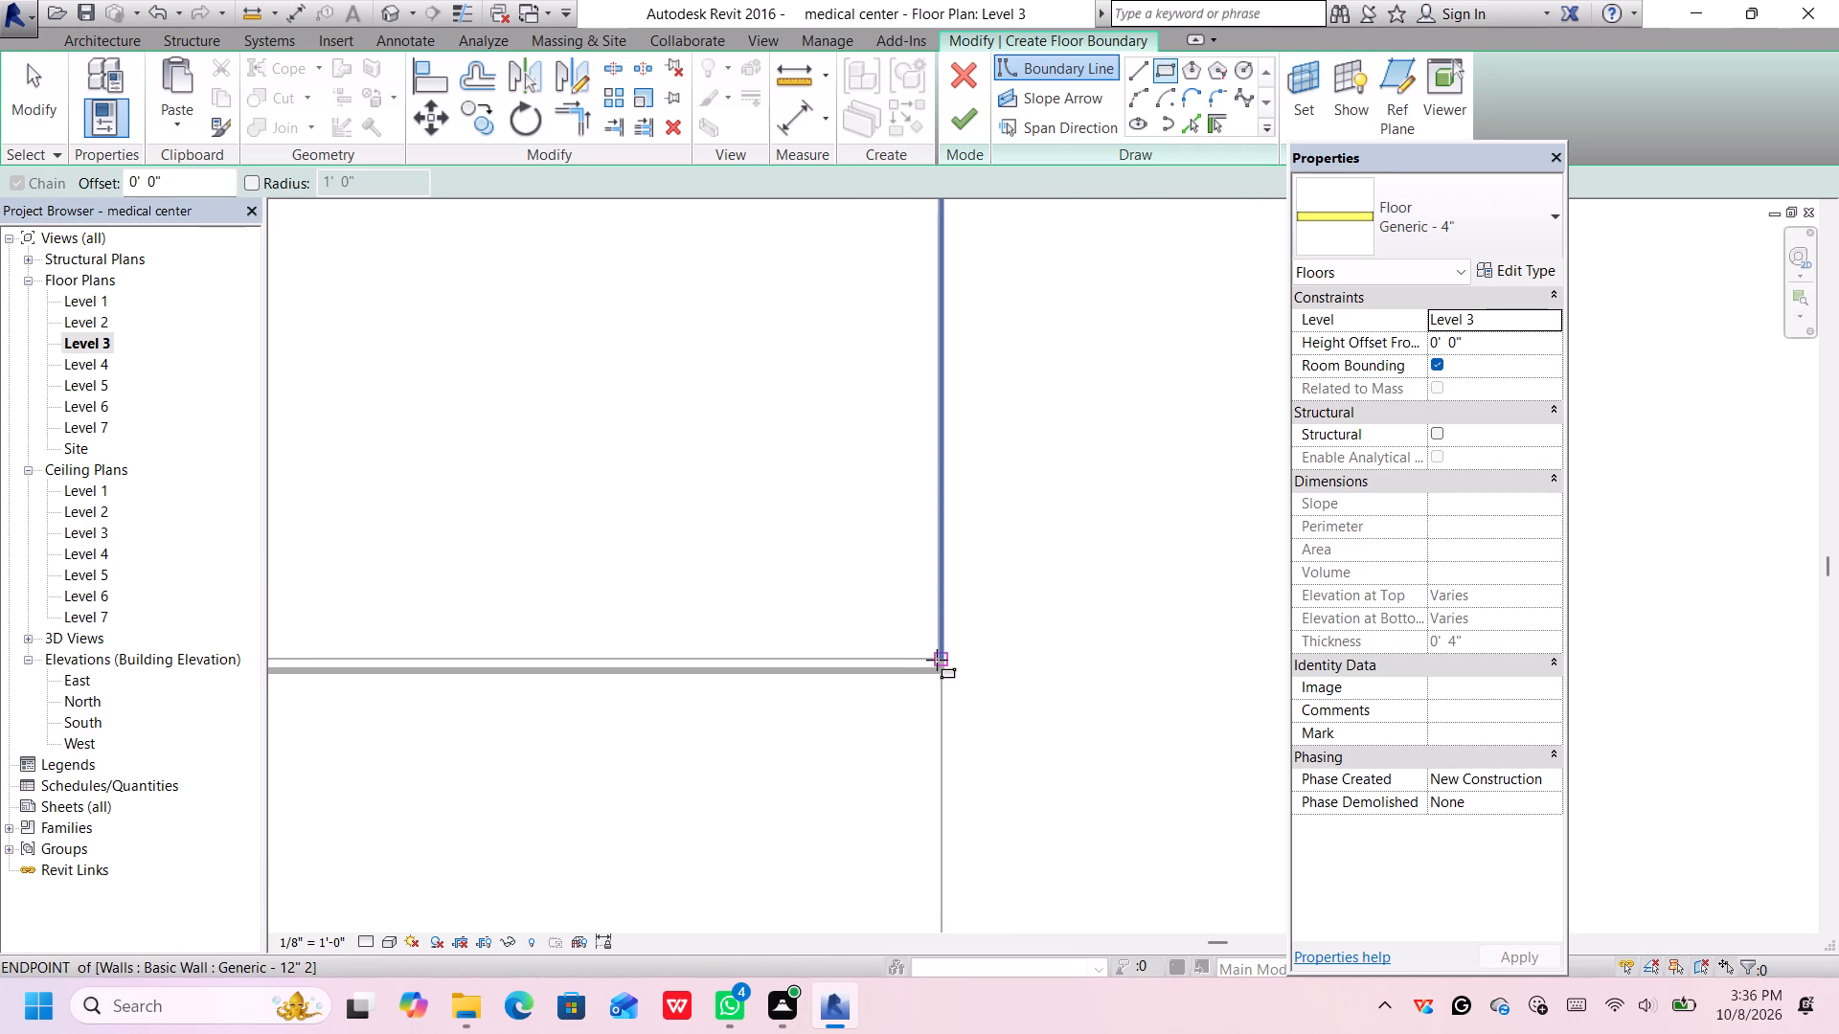
left_click(937, 659)
scroll(886, 817, "down", 6)
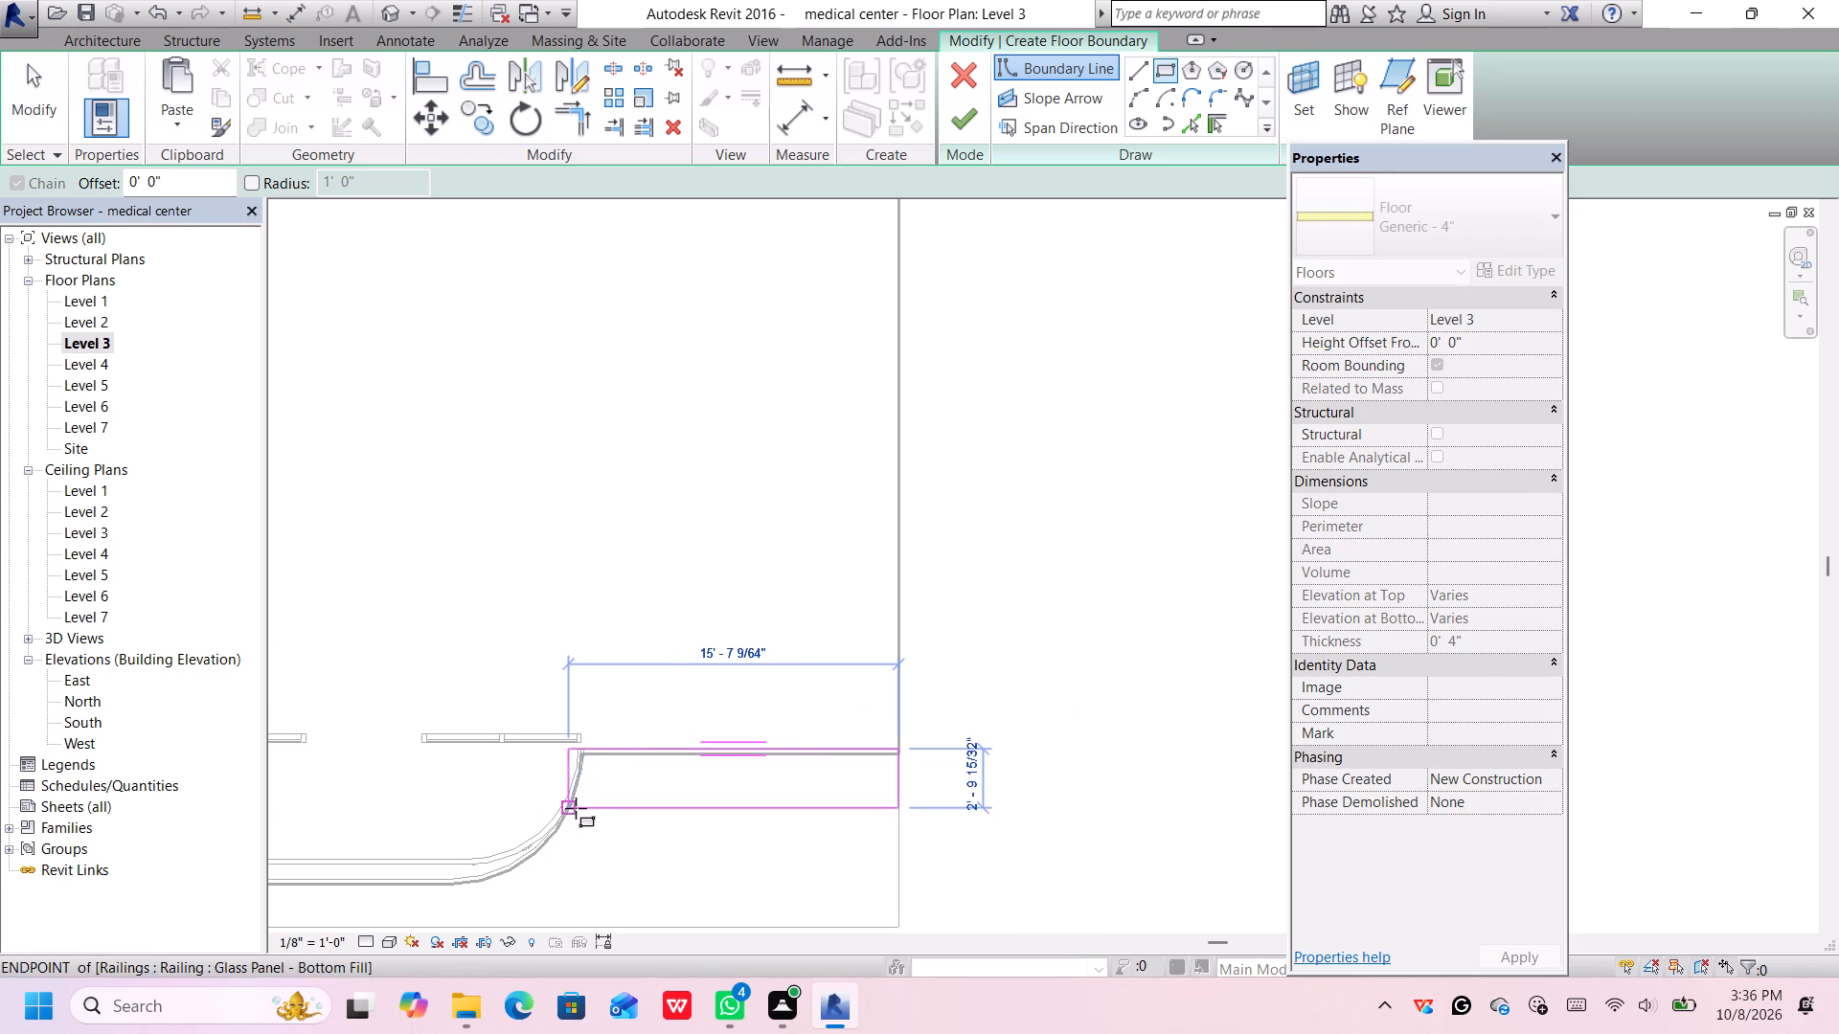
scroll(579, 790, "up", 1)
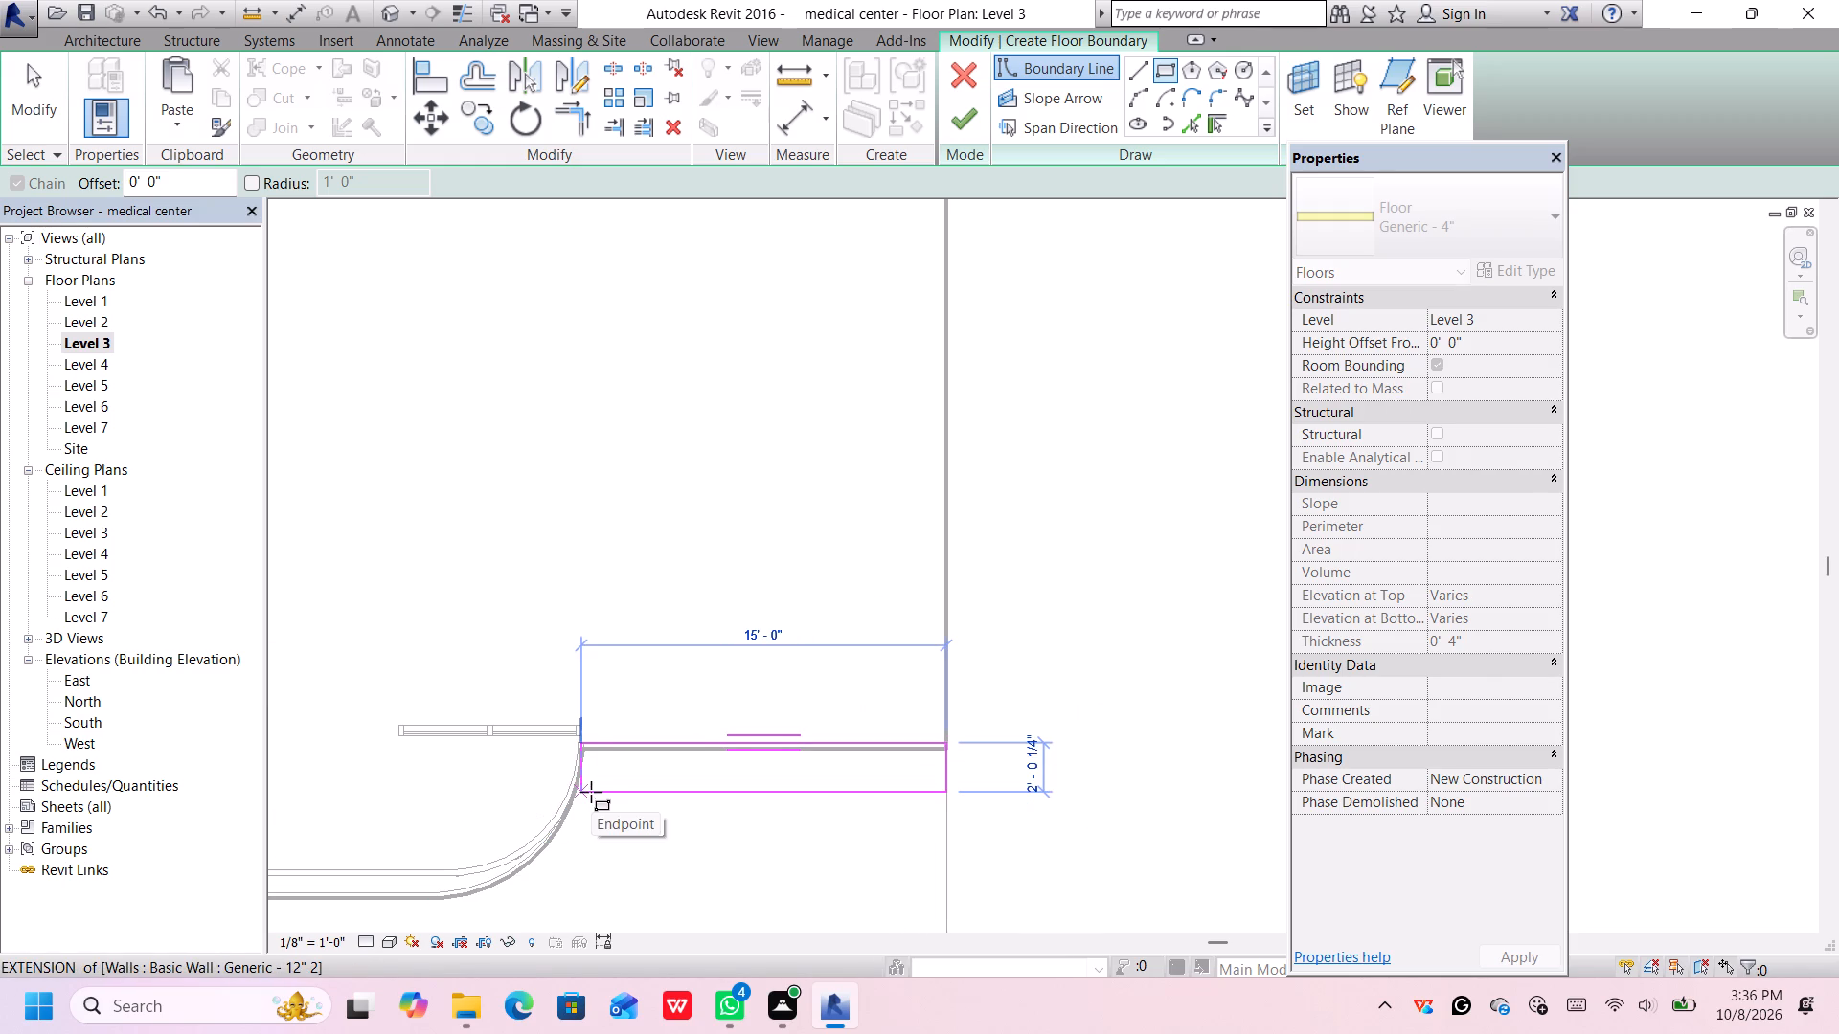
scroll(591, 797, "up", 1)
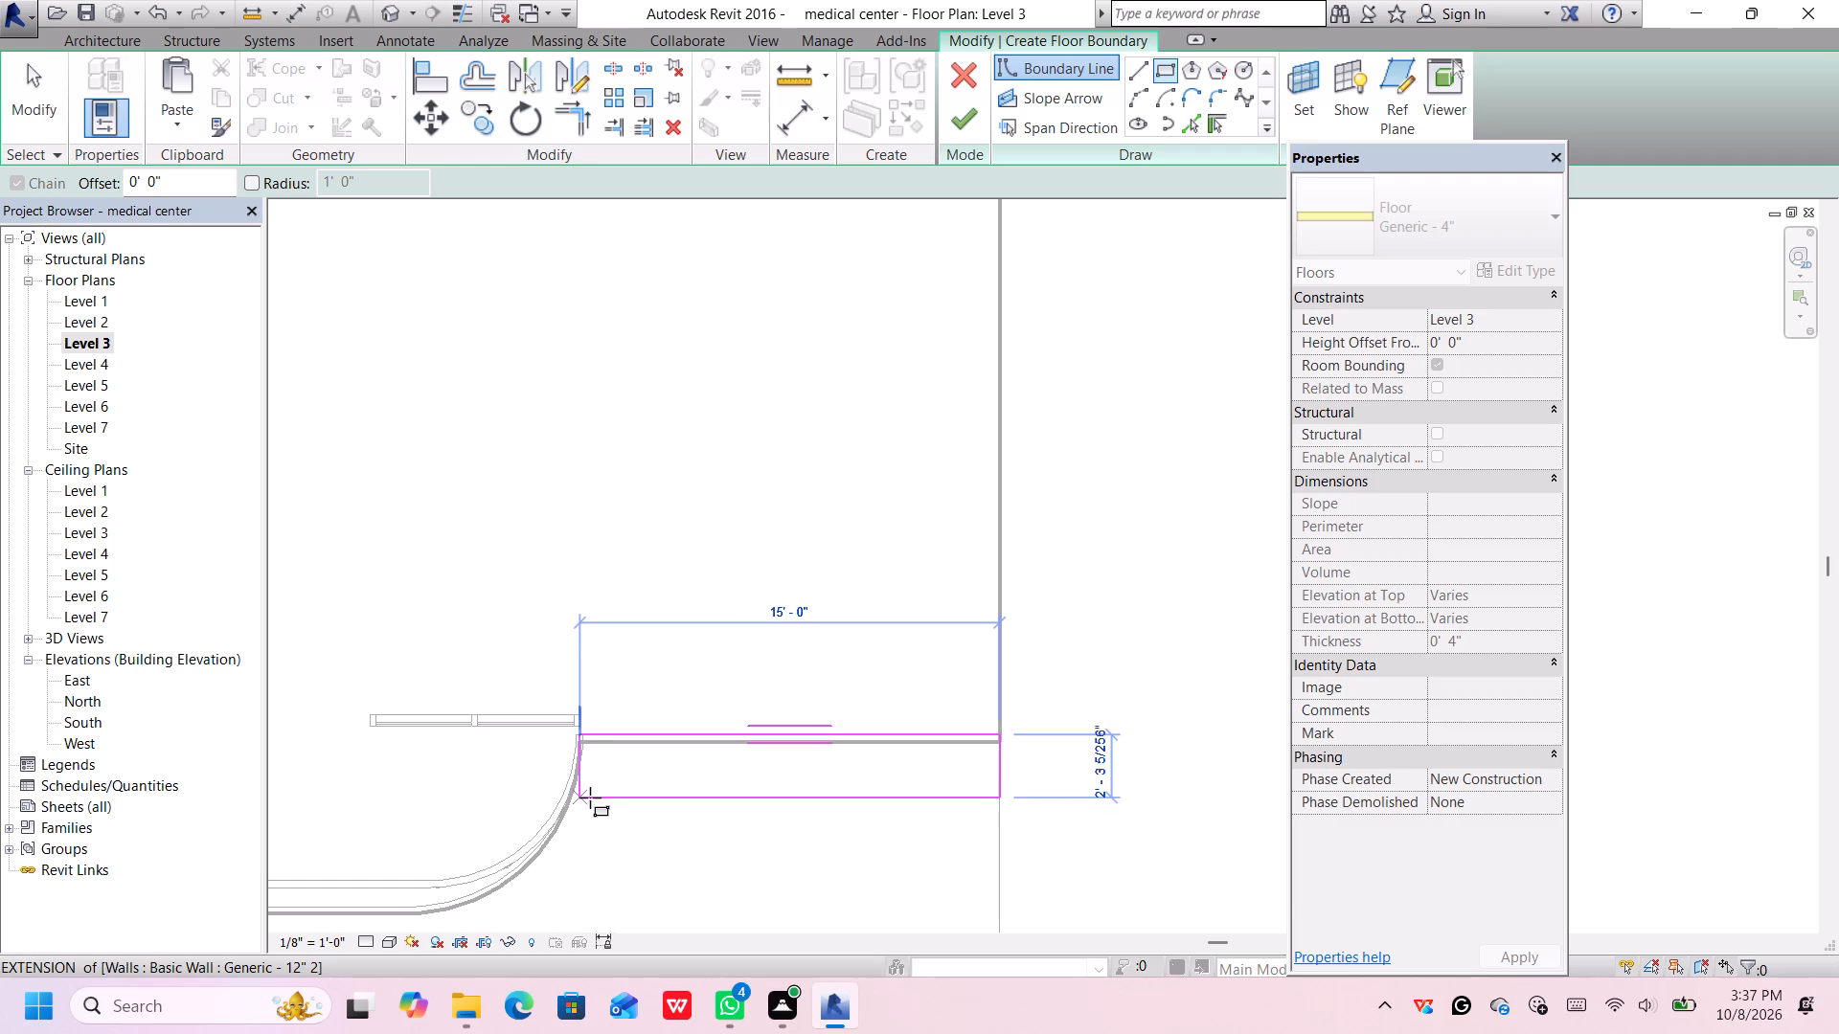
left_click(586, 798)
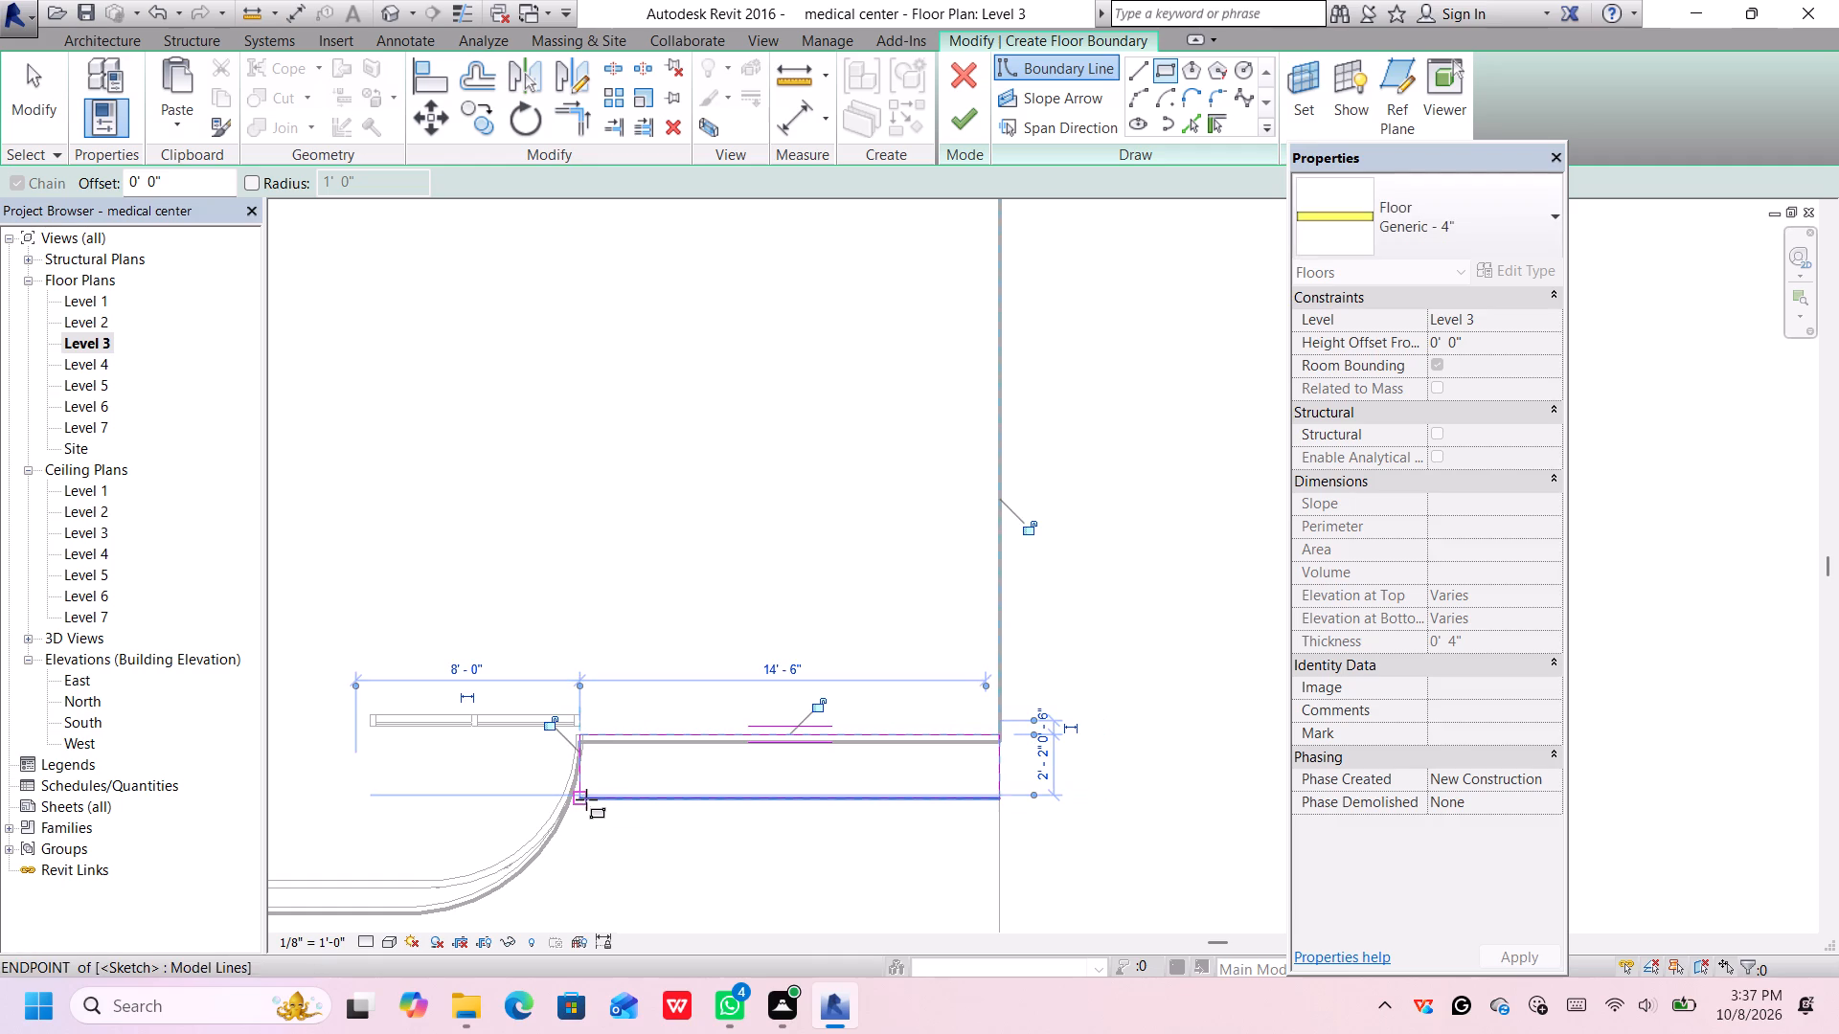
scroll(1283, 758, "down", 2)
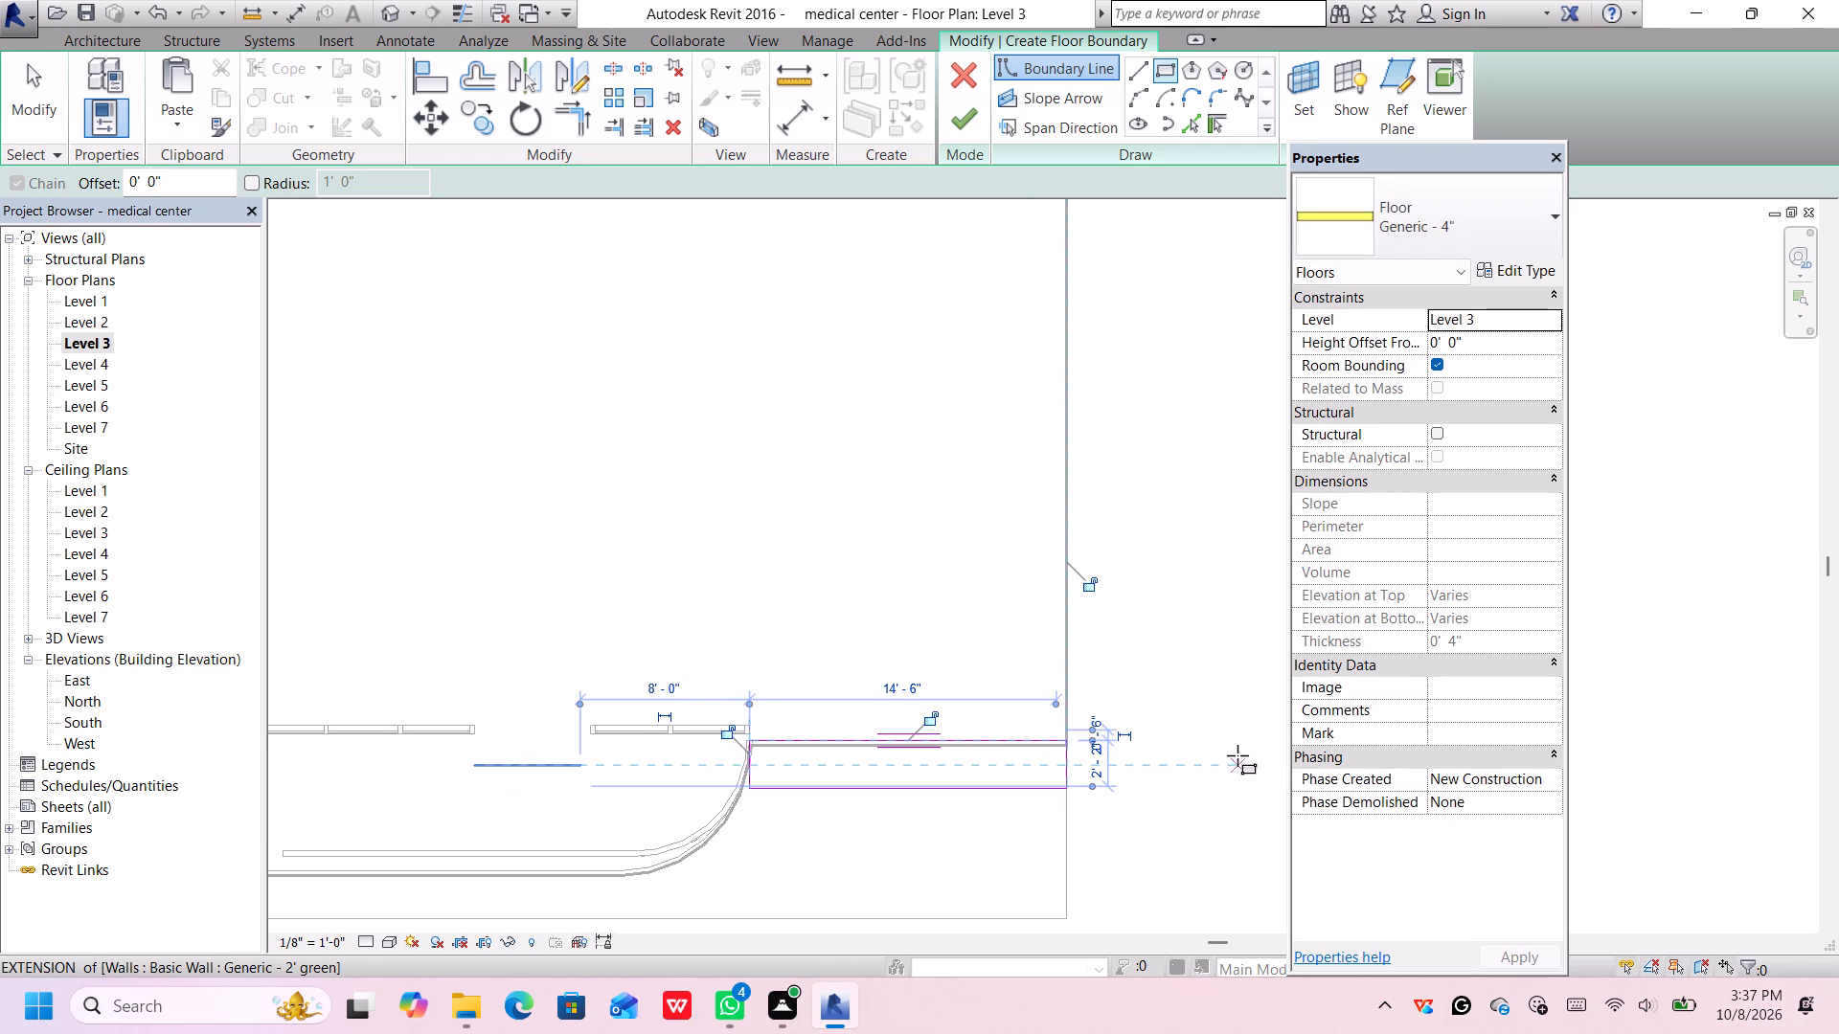
Assign the wall design 2 type to the sketched floor and finish its boundary.
left_click(1498, 243)
scroll(1472, 430, "down", 1)
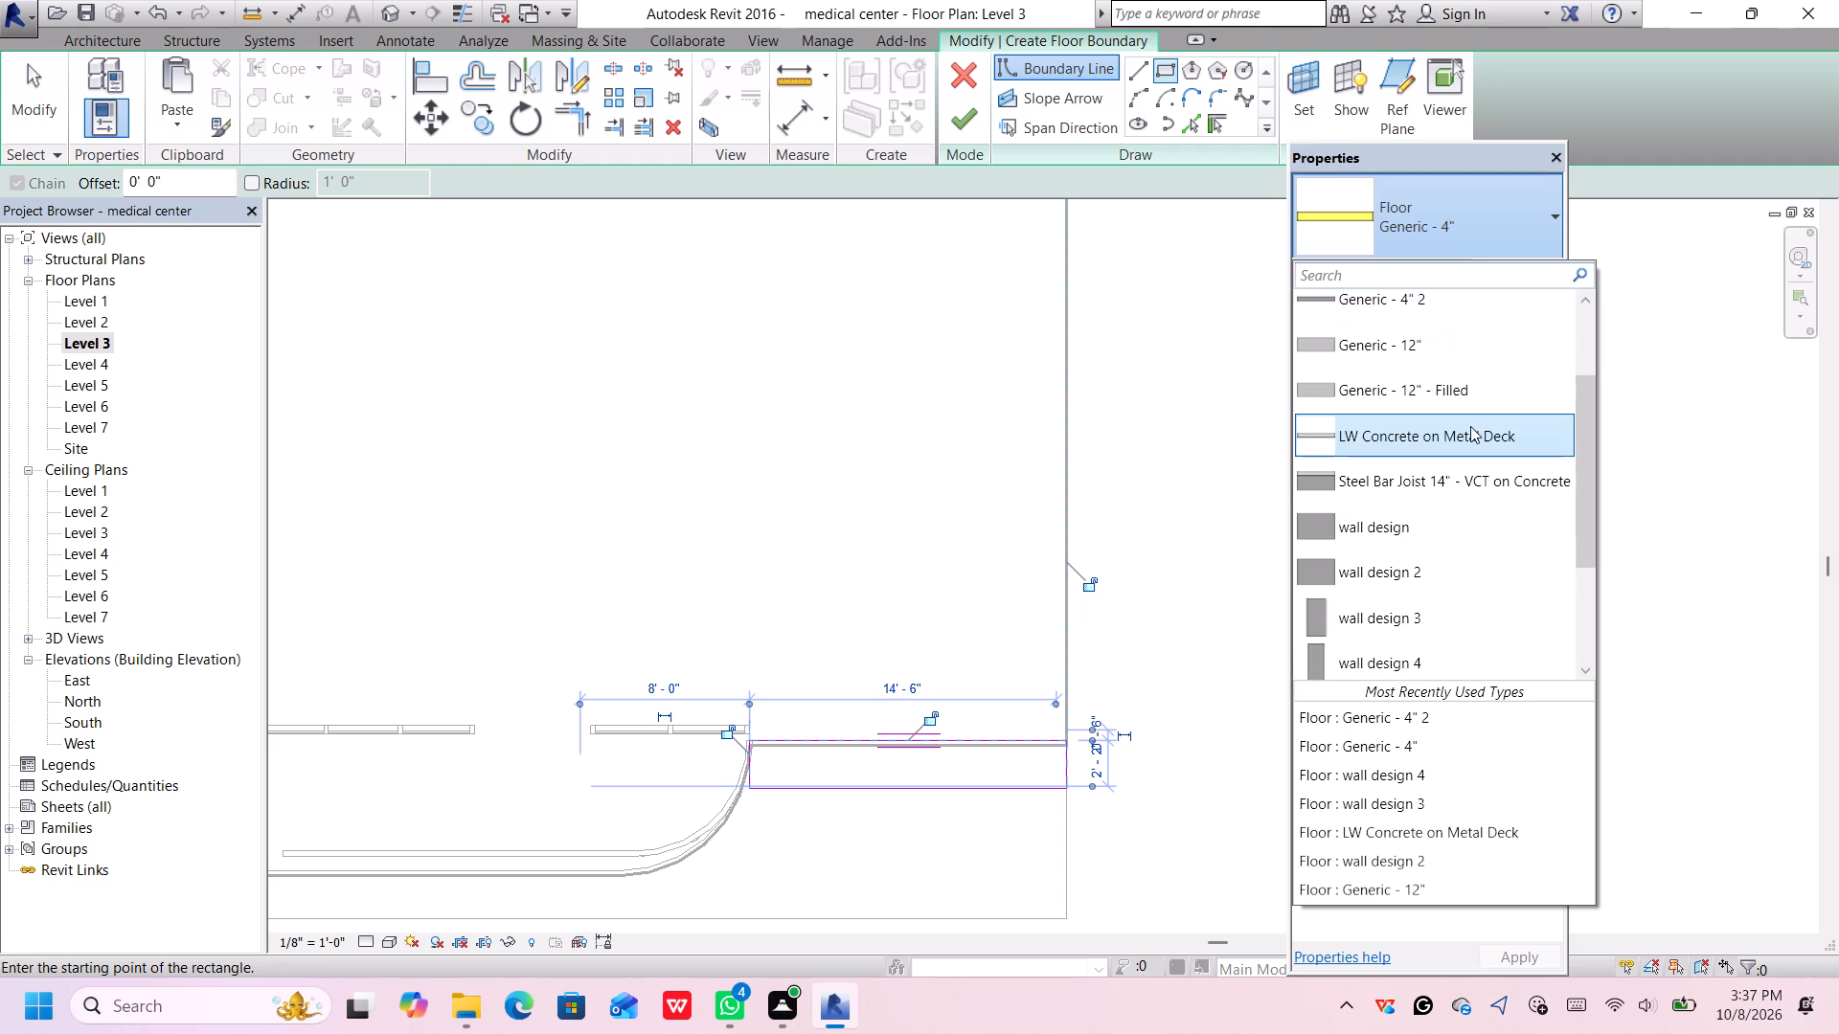
scroll(1469, 426, "down", 4)
scroll(1472, 424, "up", 2)
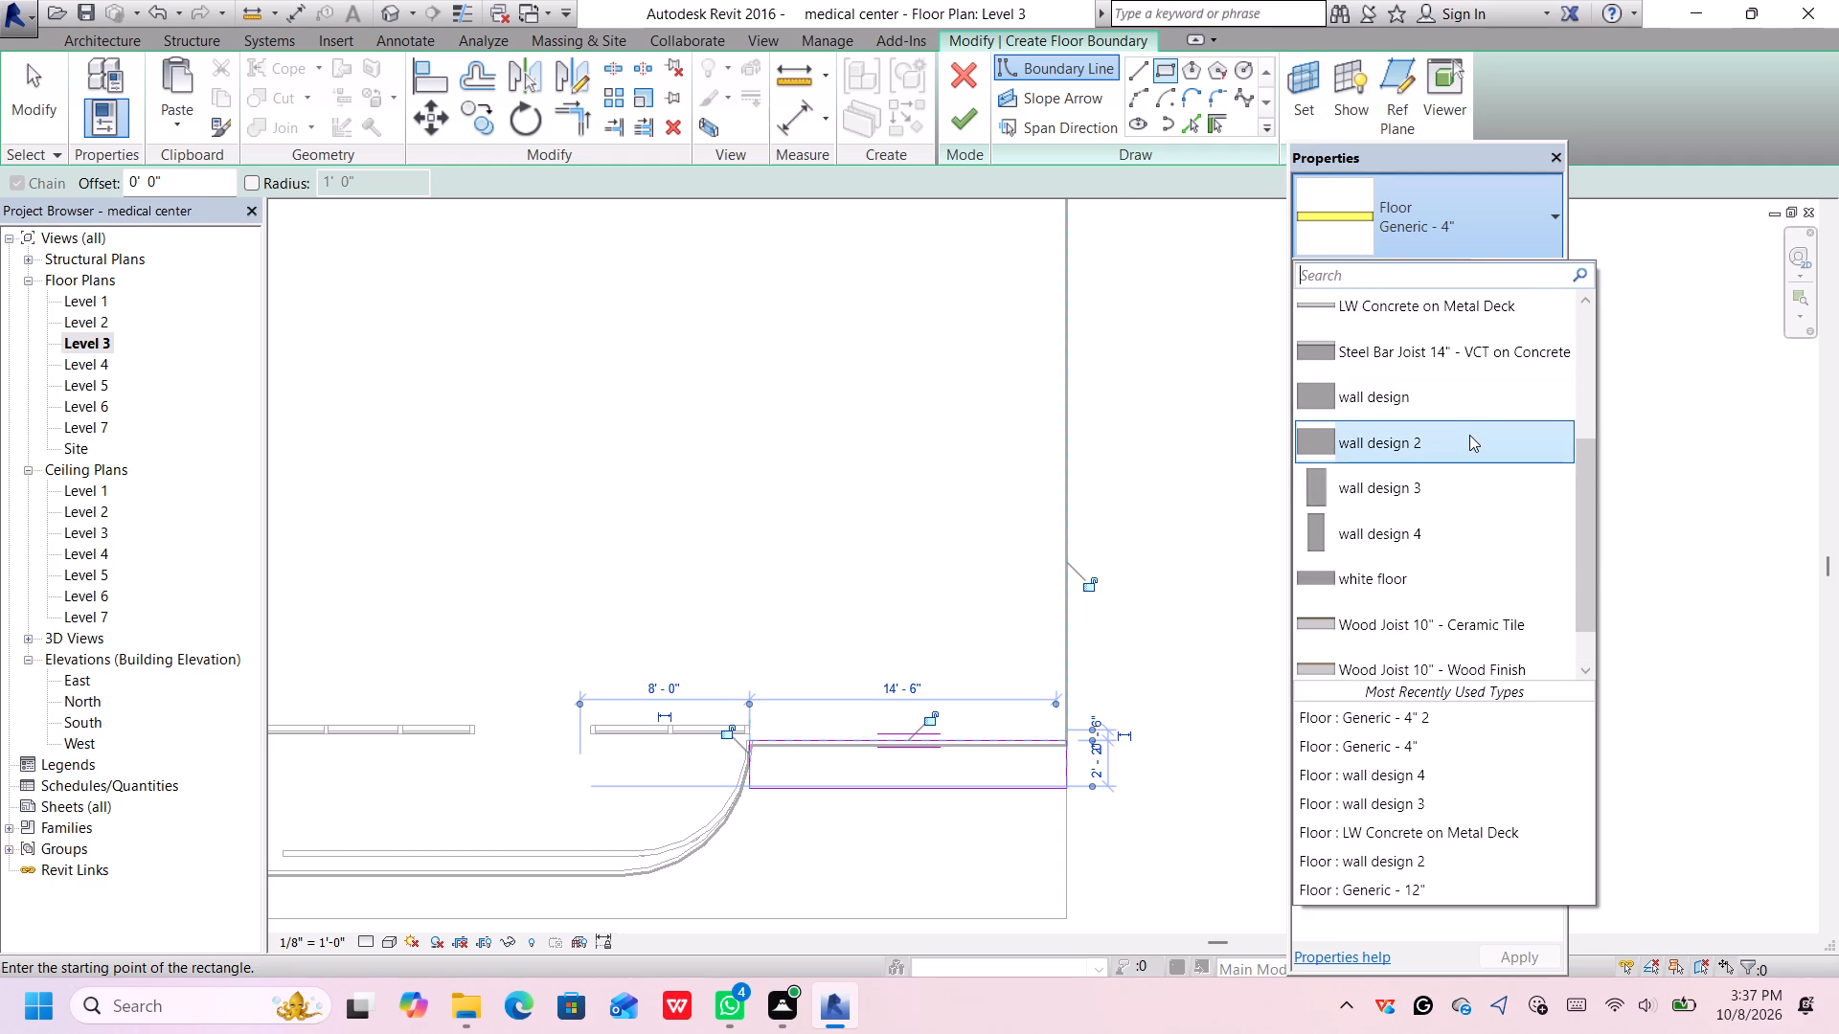
left_click(1467, 437)
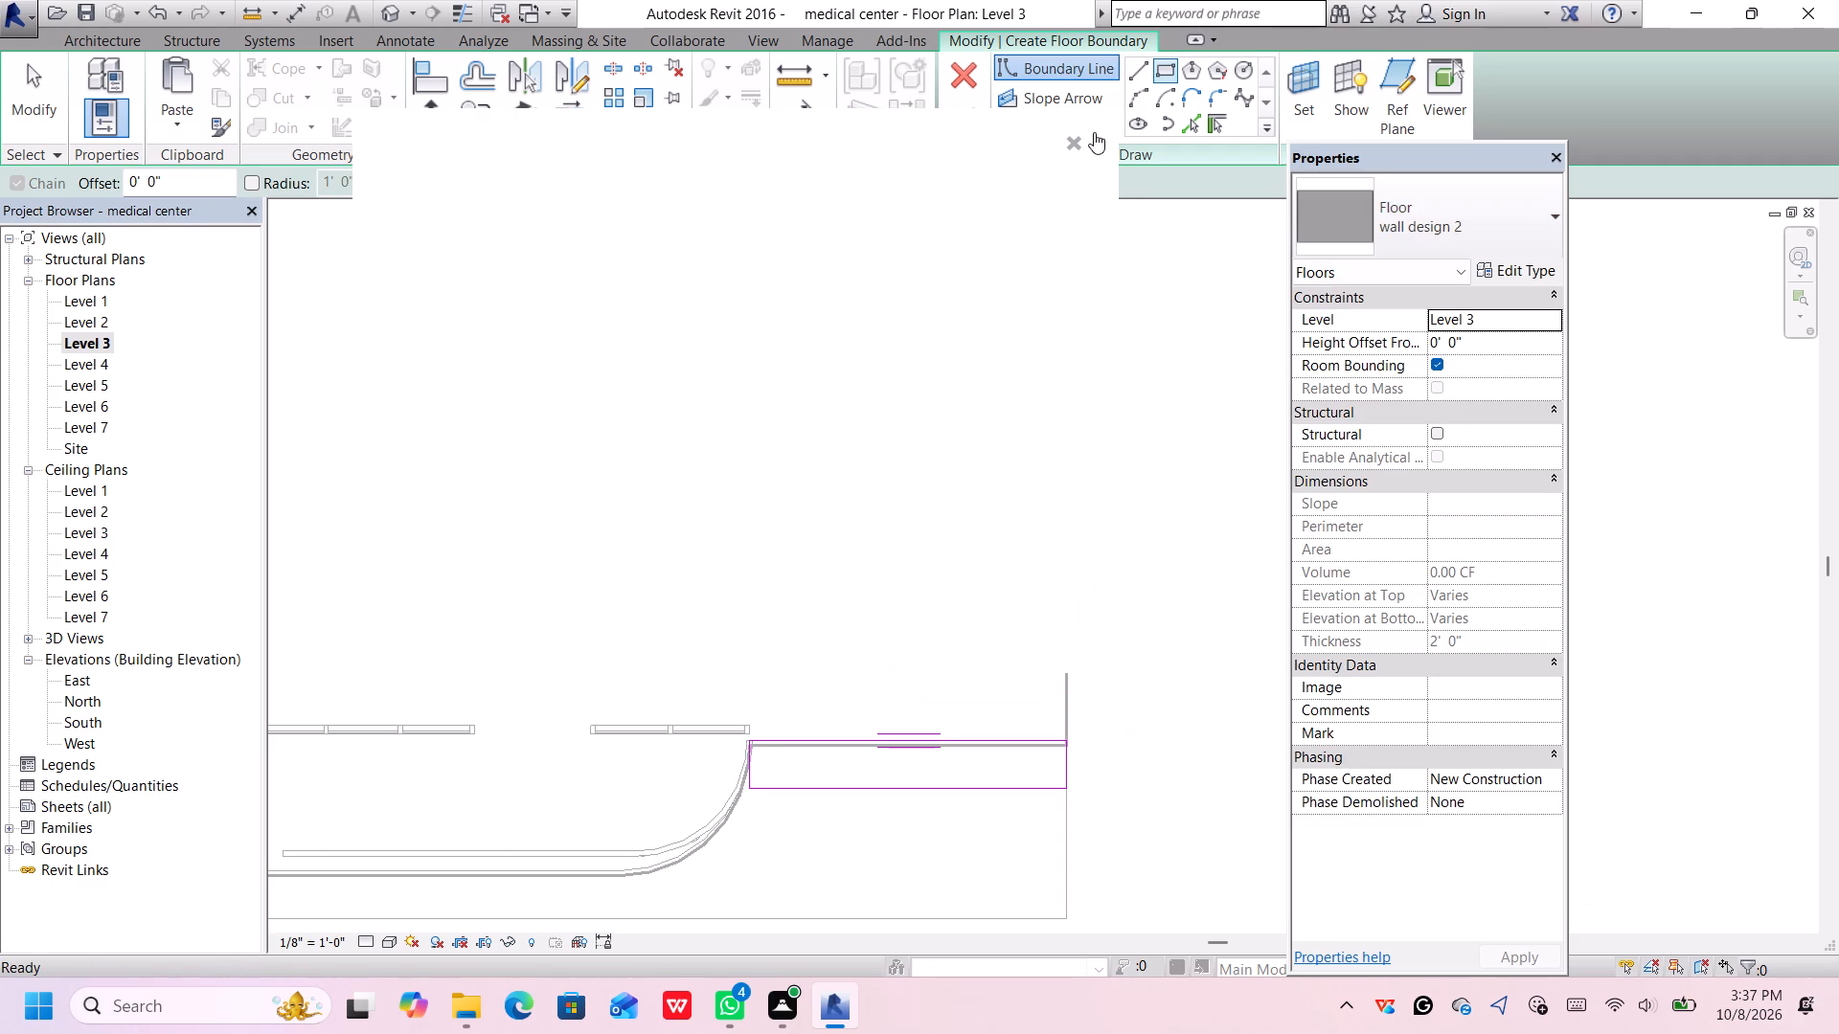
left_click(1067, 137)
left_click(1068, 138)
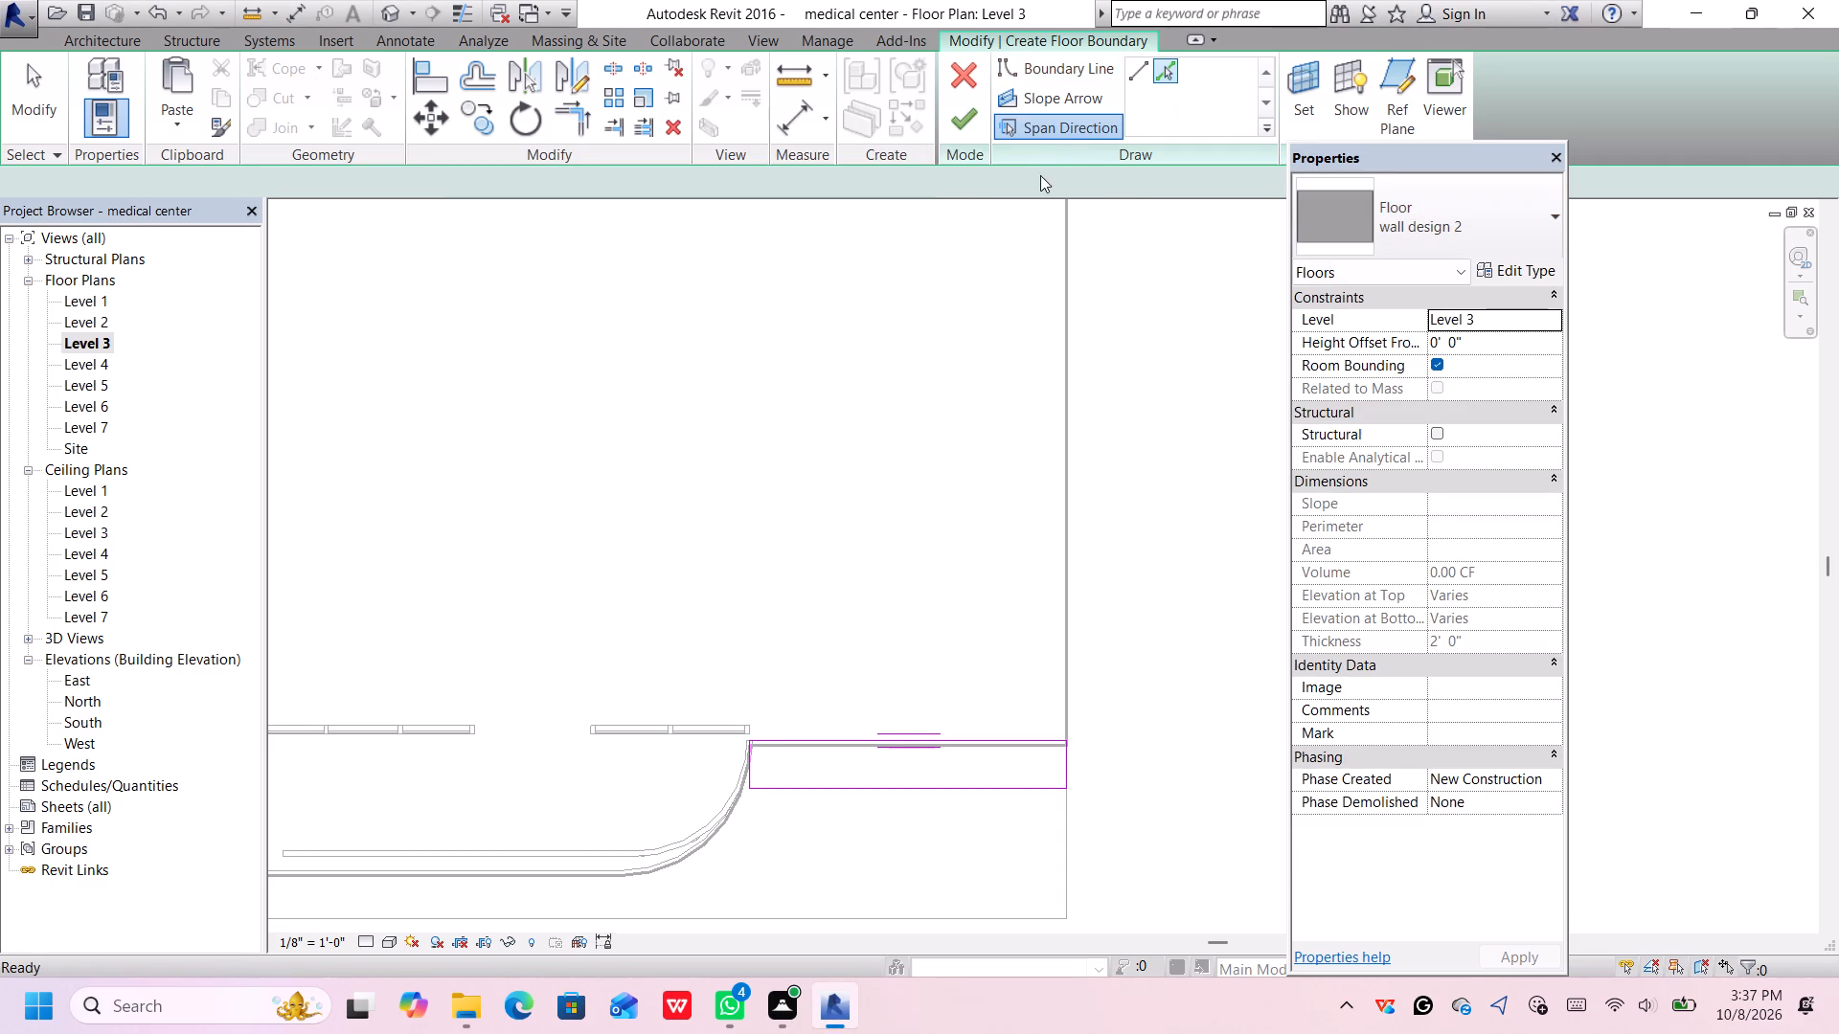
left_click(966, 105)
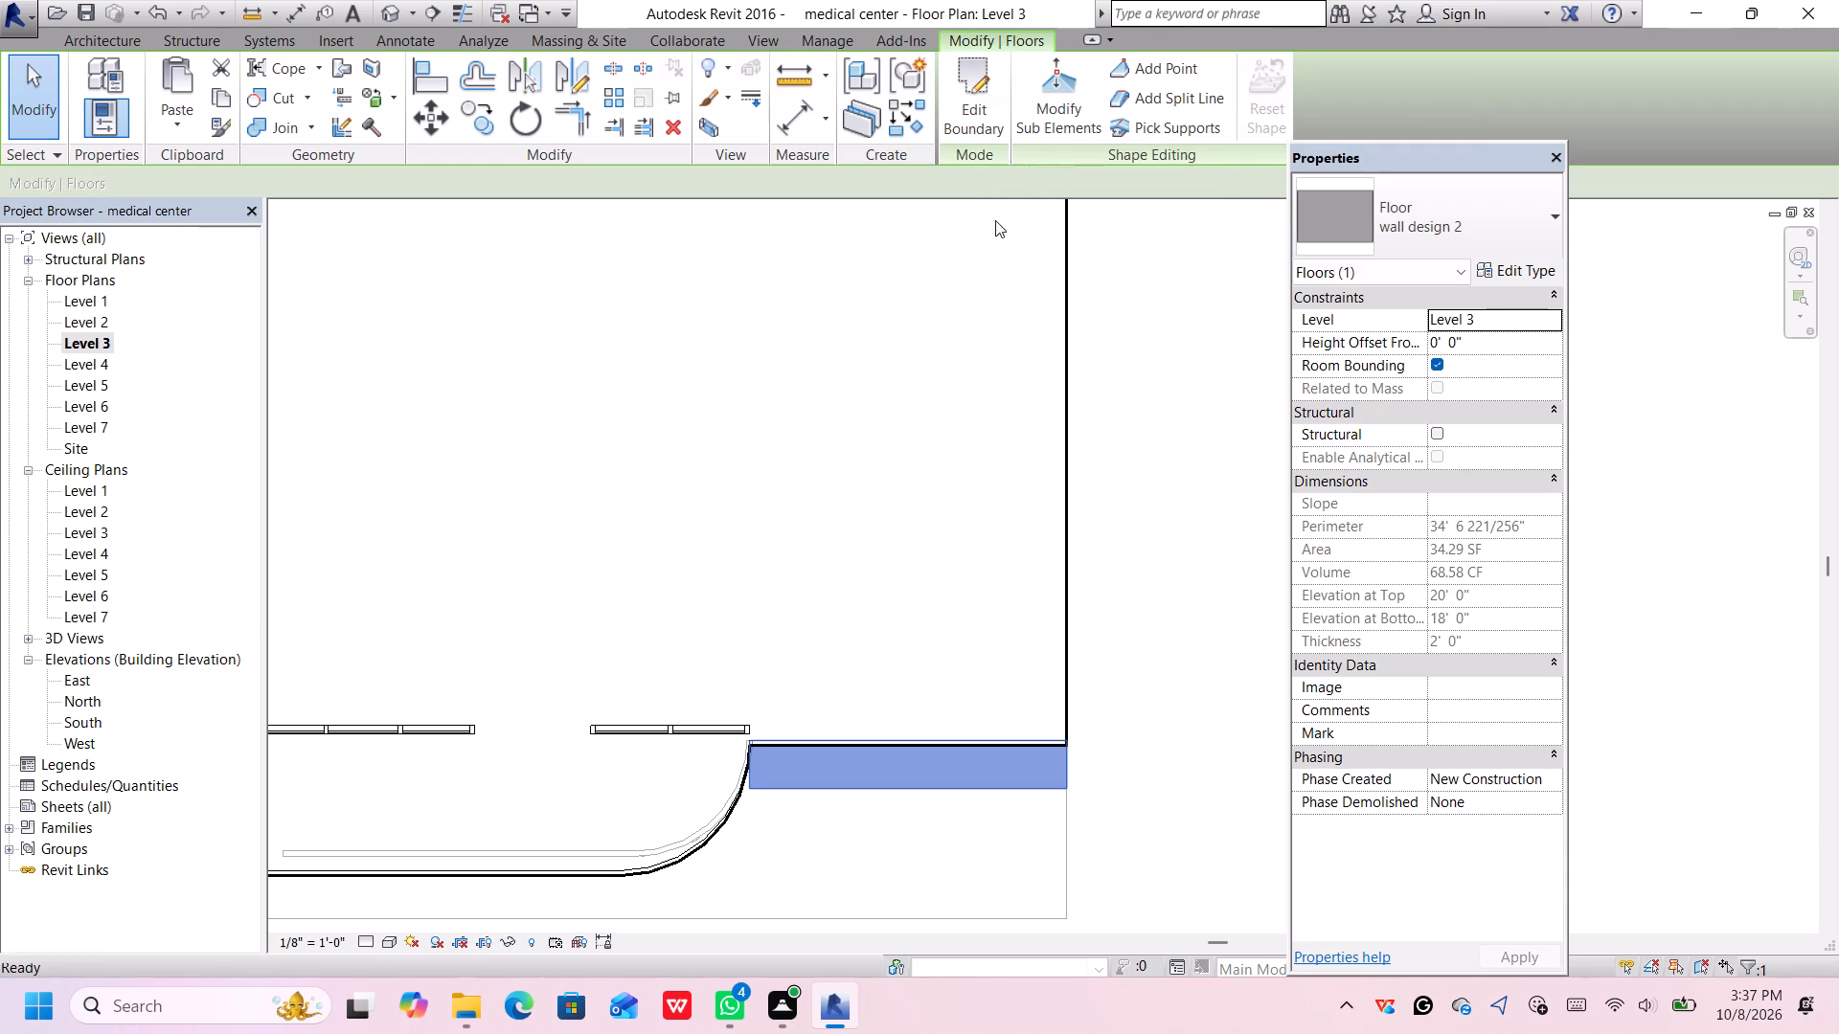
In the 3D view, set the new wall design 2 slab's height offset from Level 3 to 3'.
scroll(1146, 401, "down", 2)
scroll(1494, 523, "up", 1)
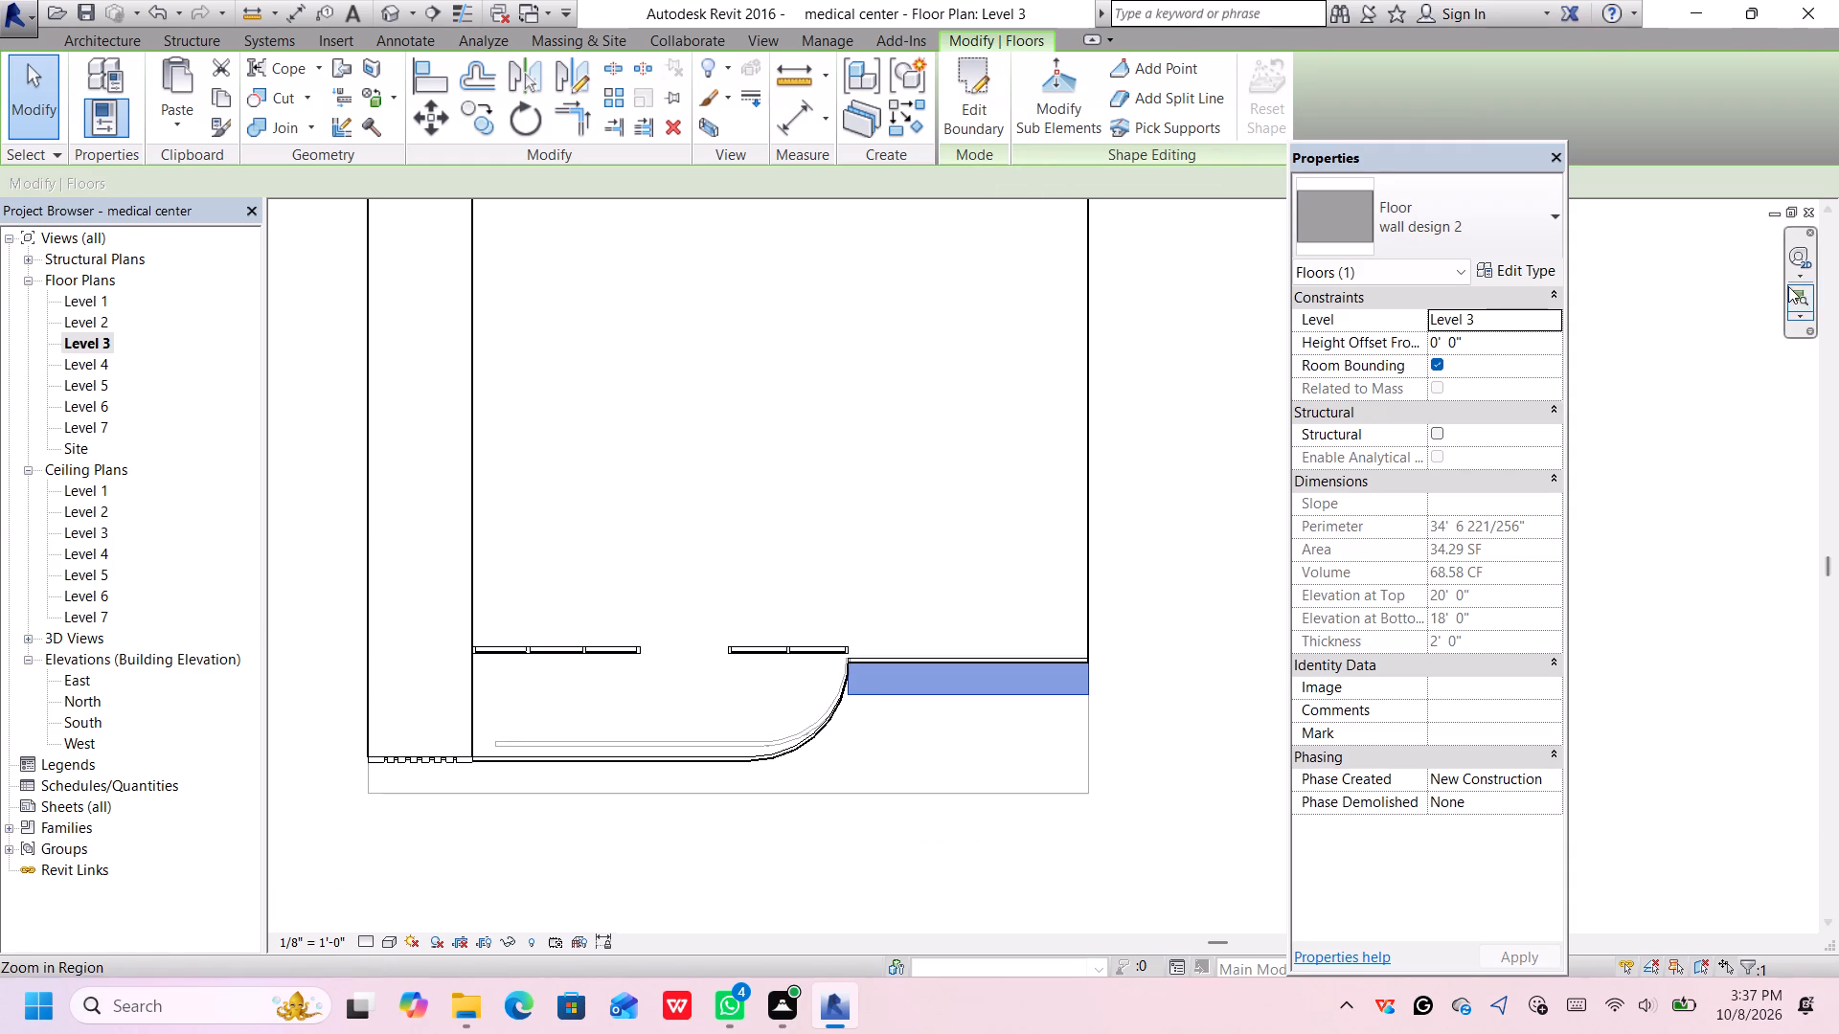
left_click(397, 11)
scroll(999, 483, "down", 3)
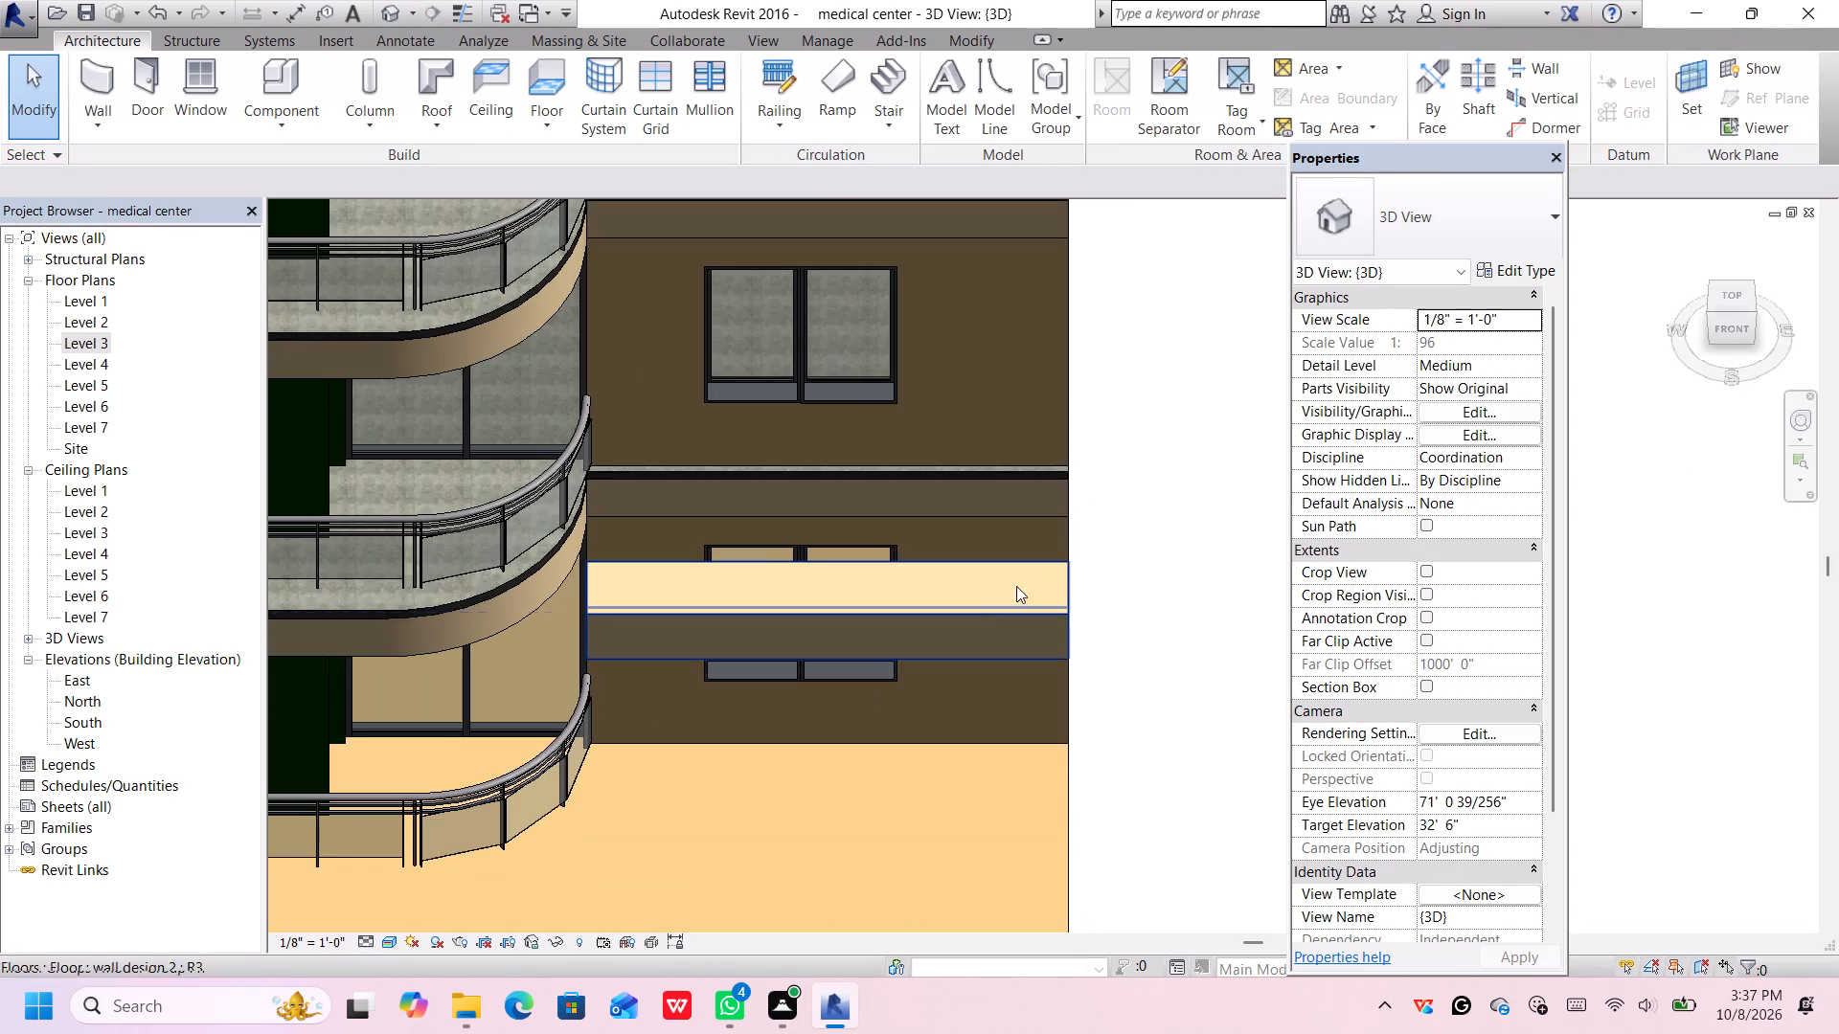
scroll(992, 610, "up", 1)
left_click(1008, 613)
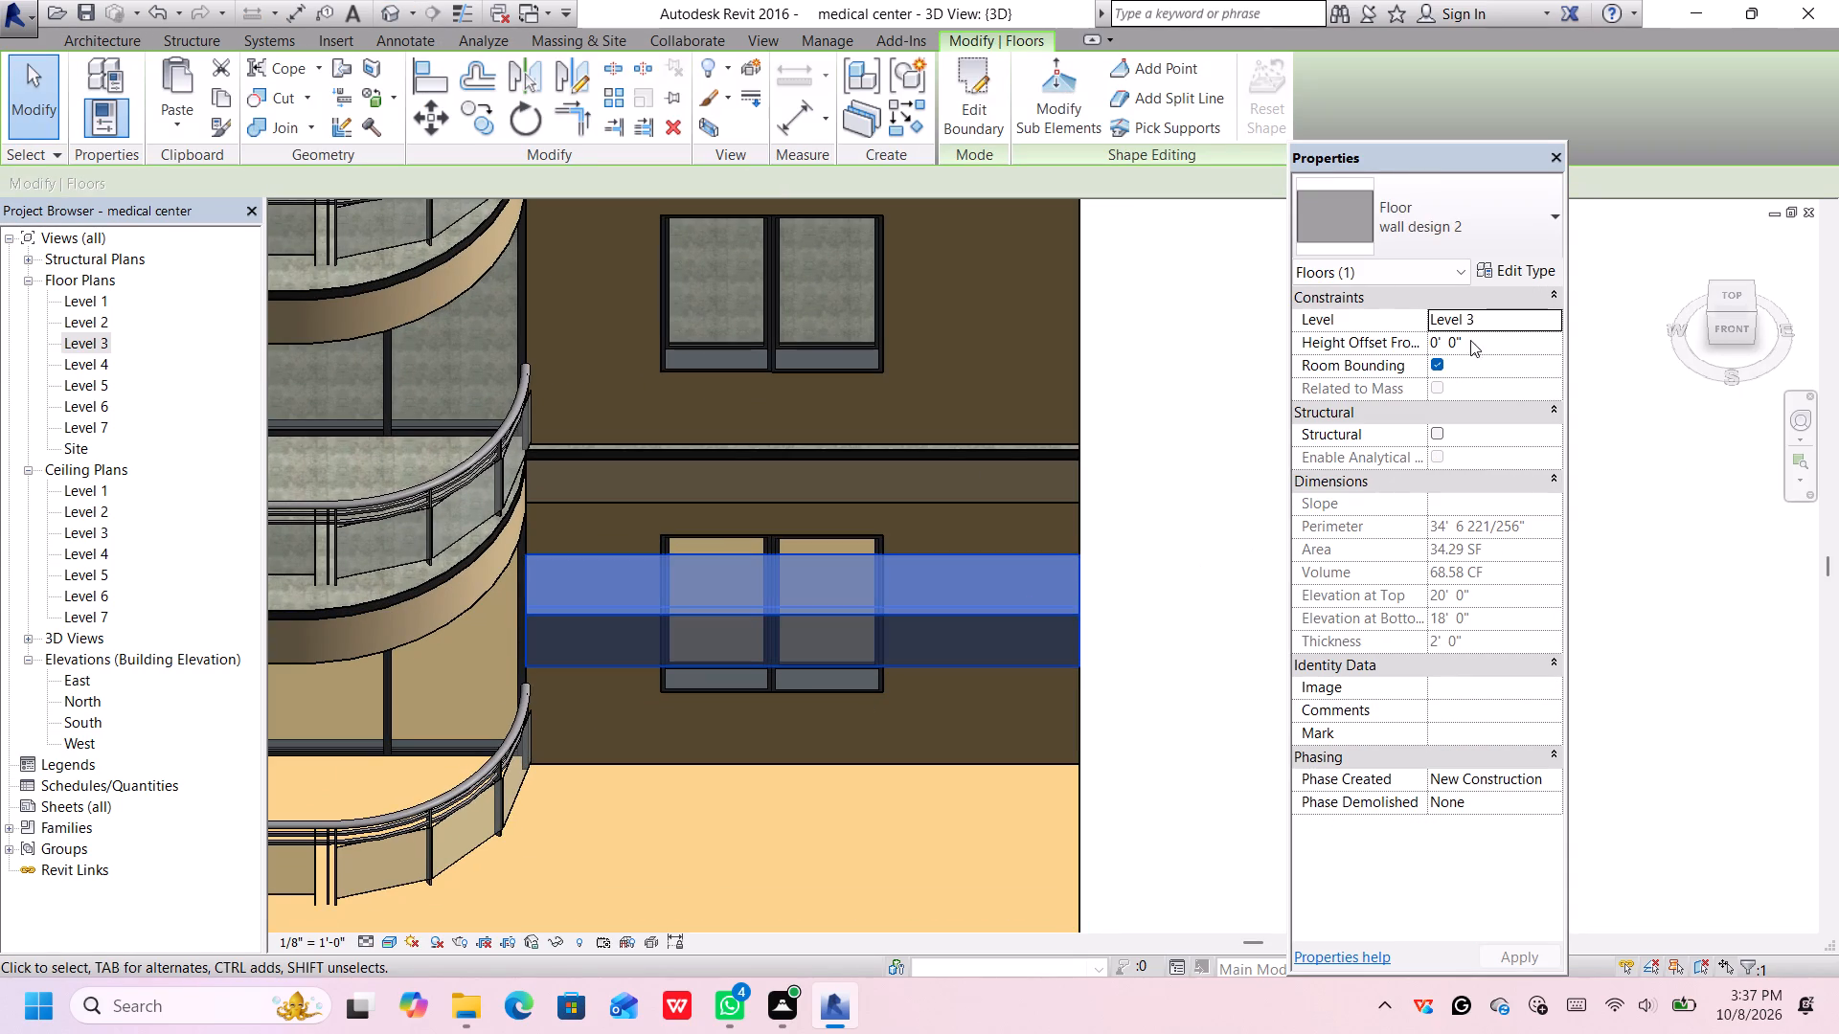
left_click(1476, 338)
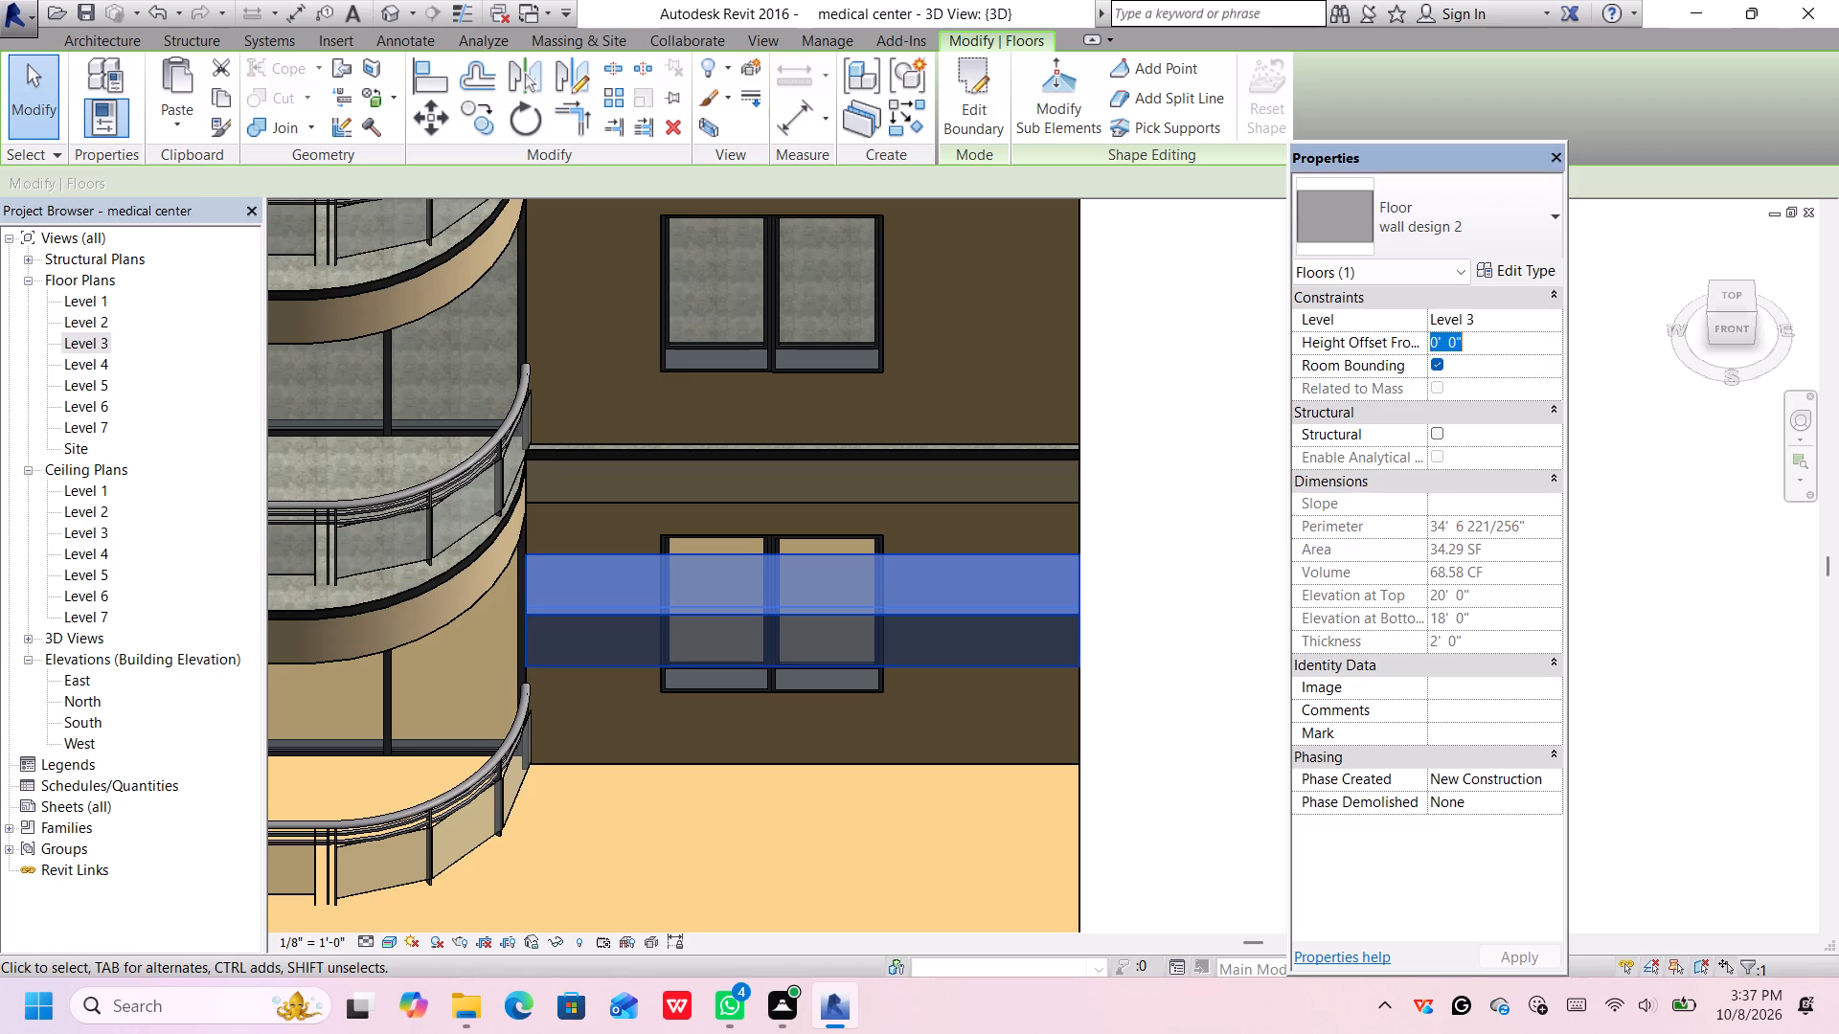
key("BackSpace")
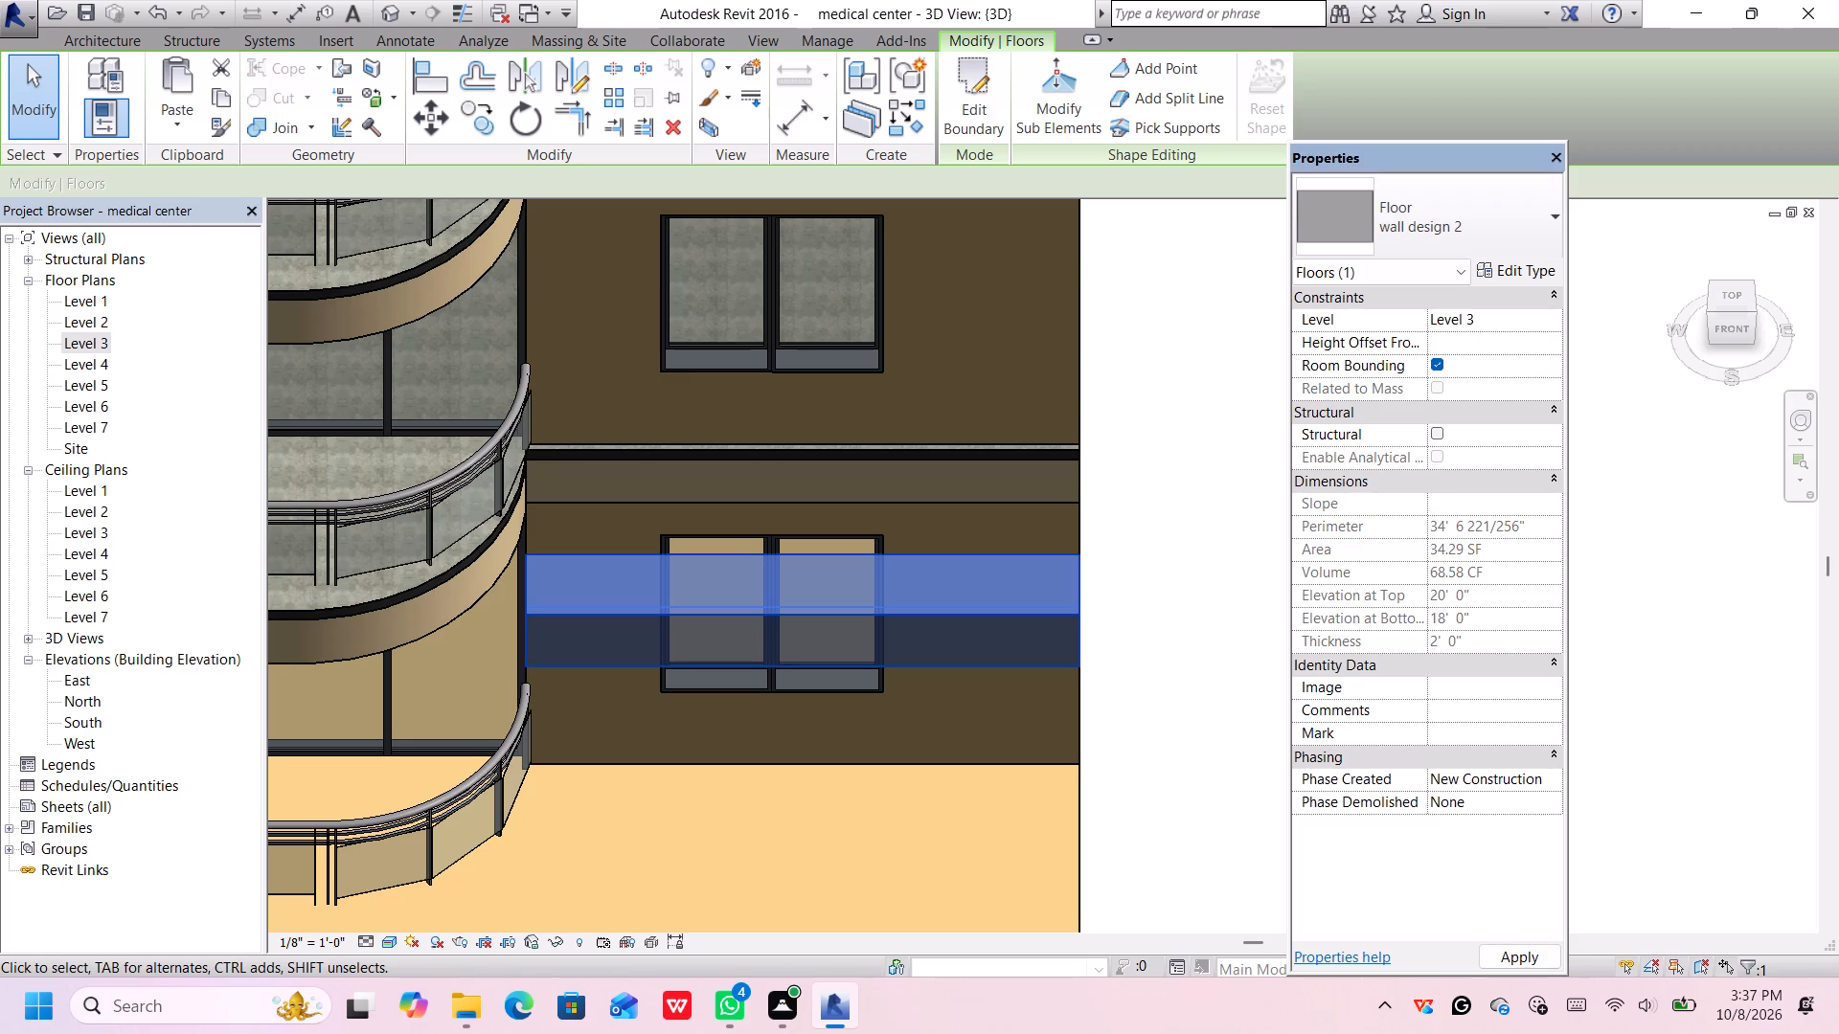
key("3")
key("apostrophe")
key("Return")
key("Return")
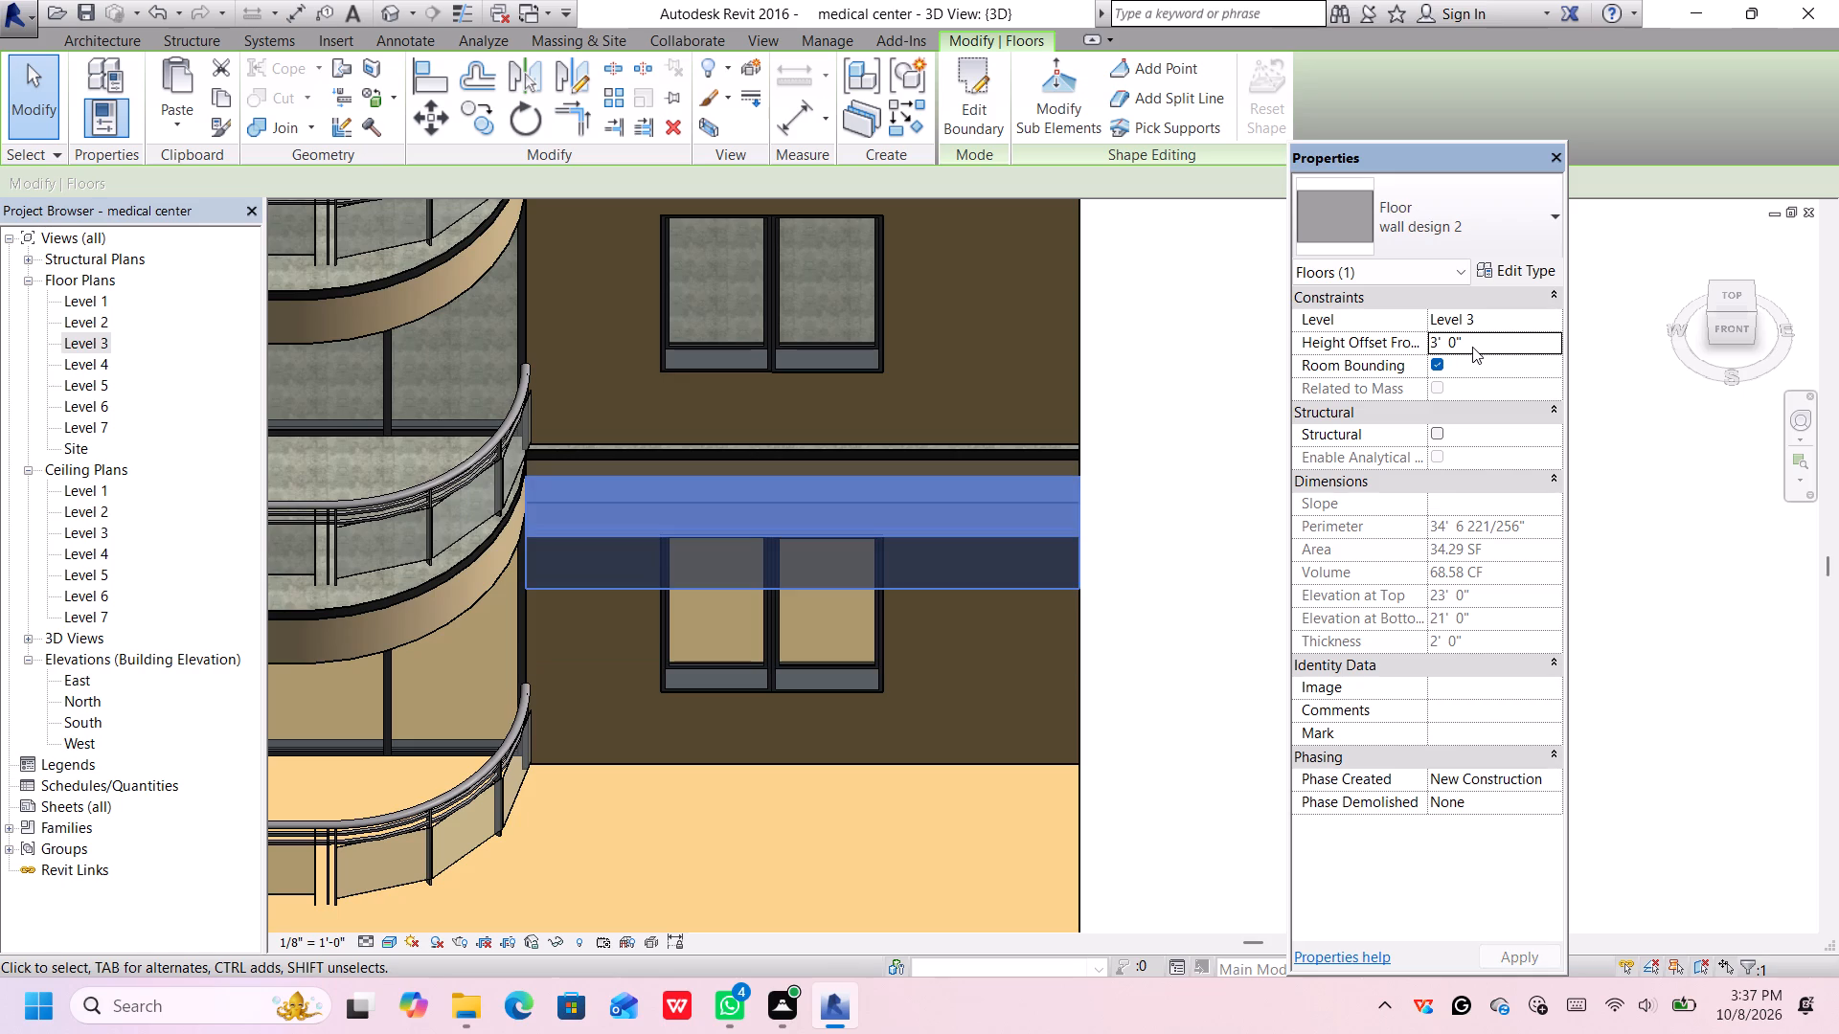
Set the new slab's height offset from Level 3 to 4'.
left_click(1463, 345)
key("BackSpace")
key("BackSpace")
key("BackSpace")
key("BackSpace")
key("BackSpace")
key("BackSpace")
type("4'")
key("Return")
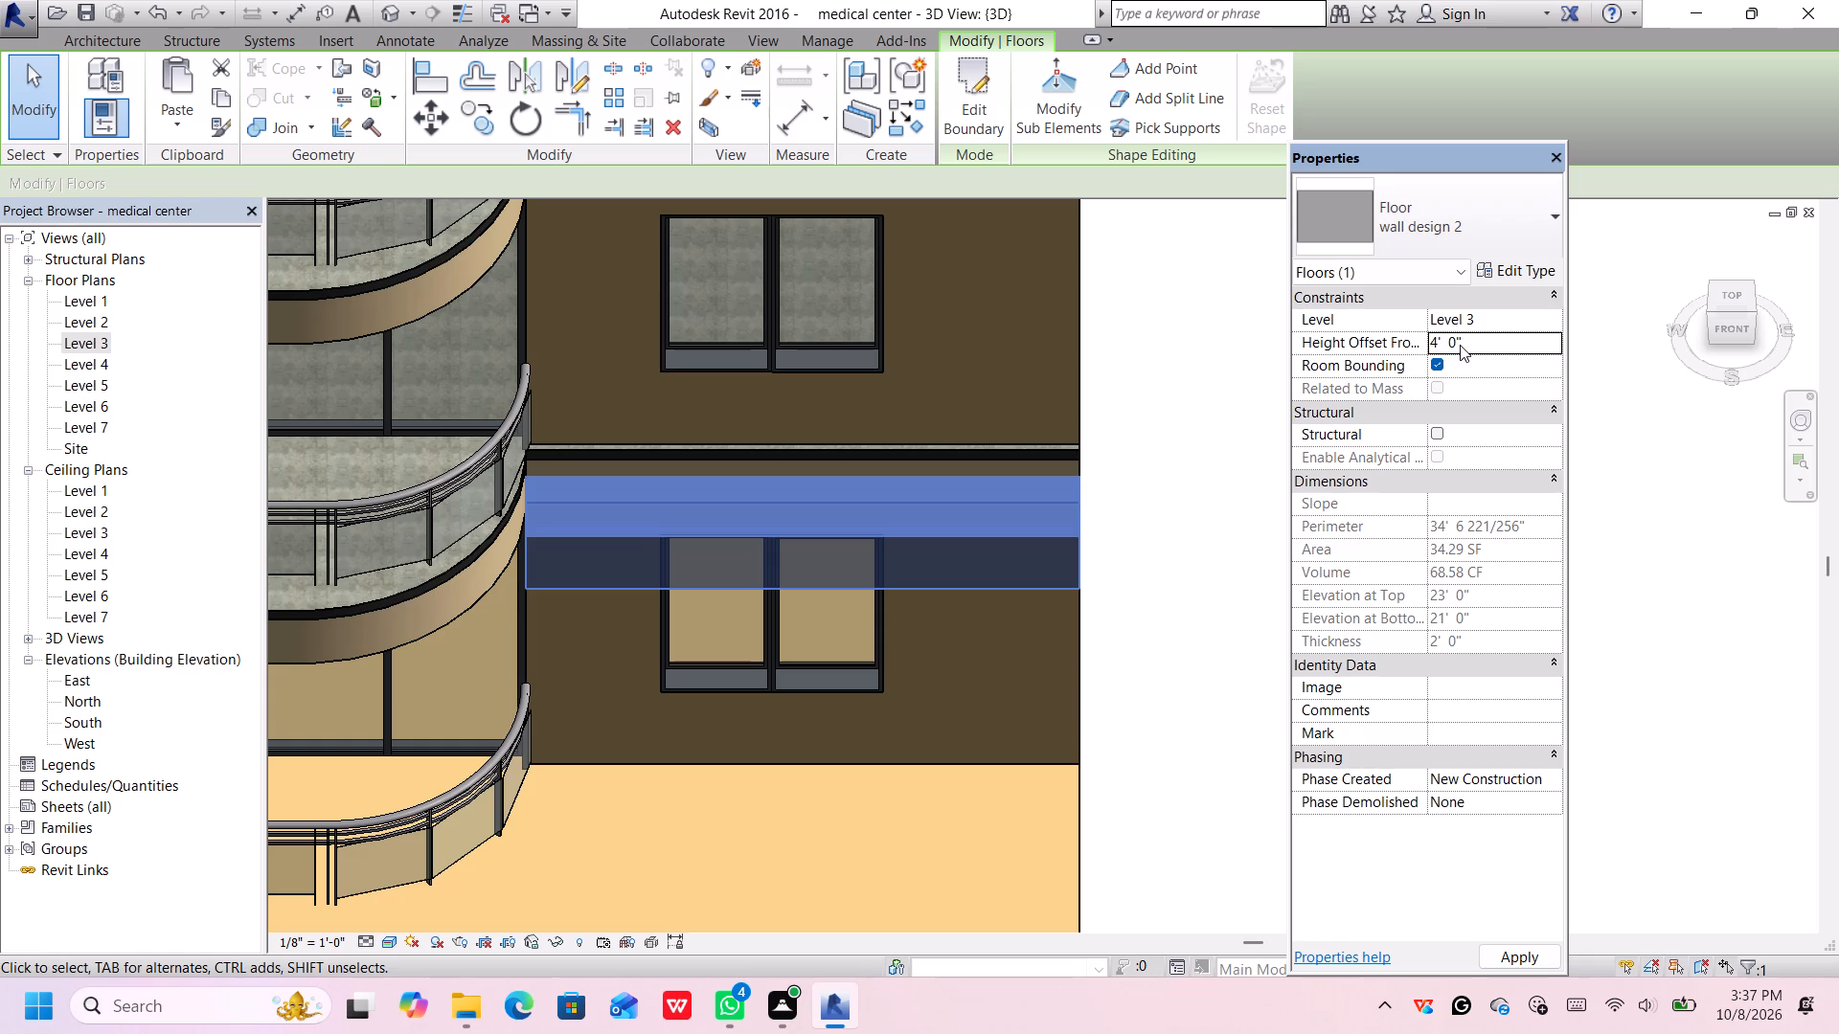
key("Return")
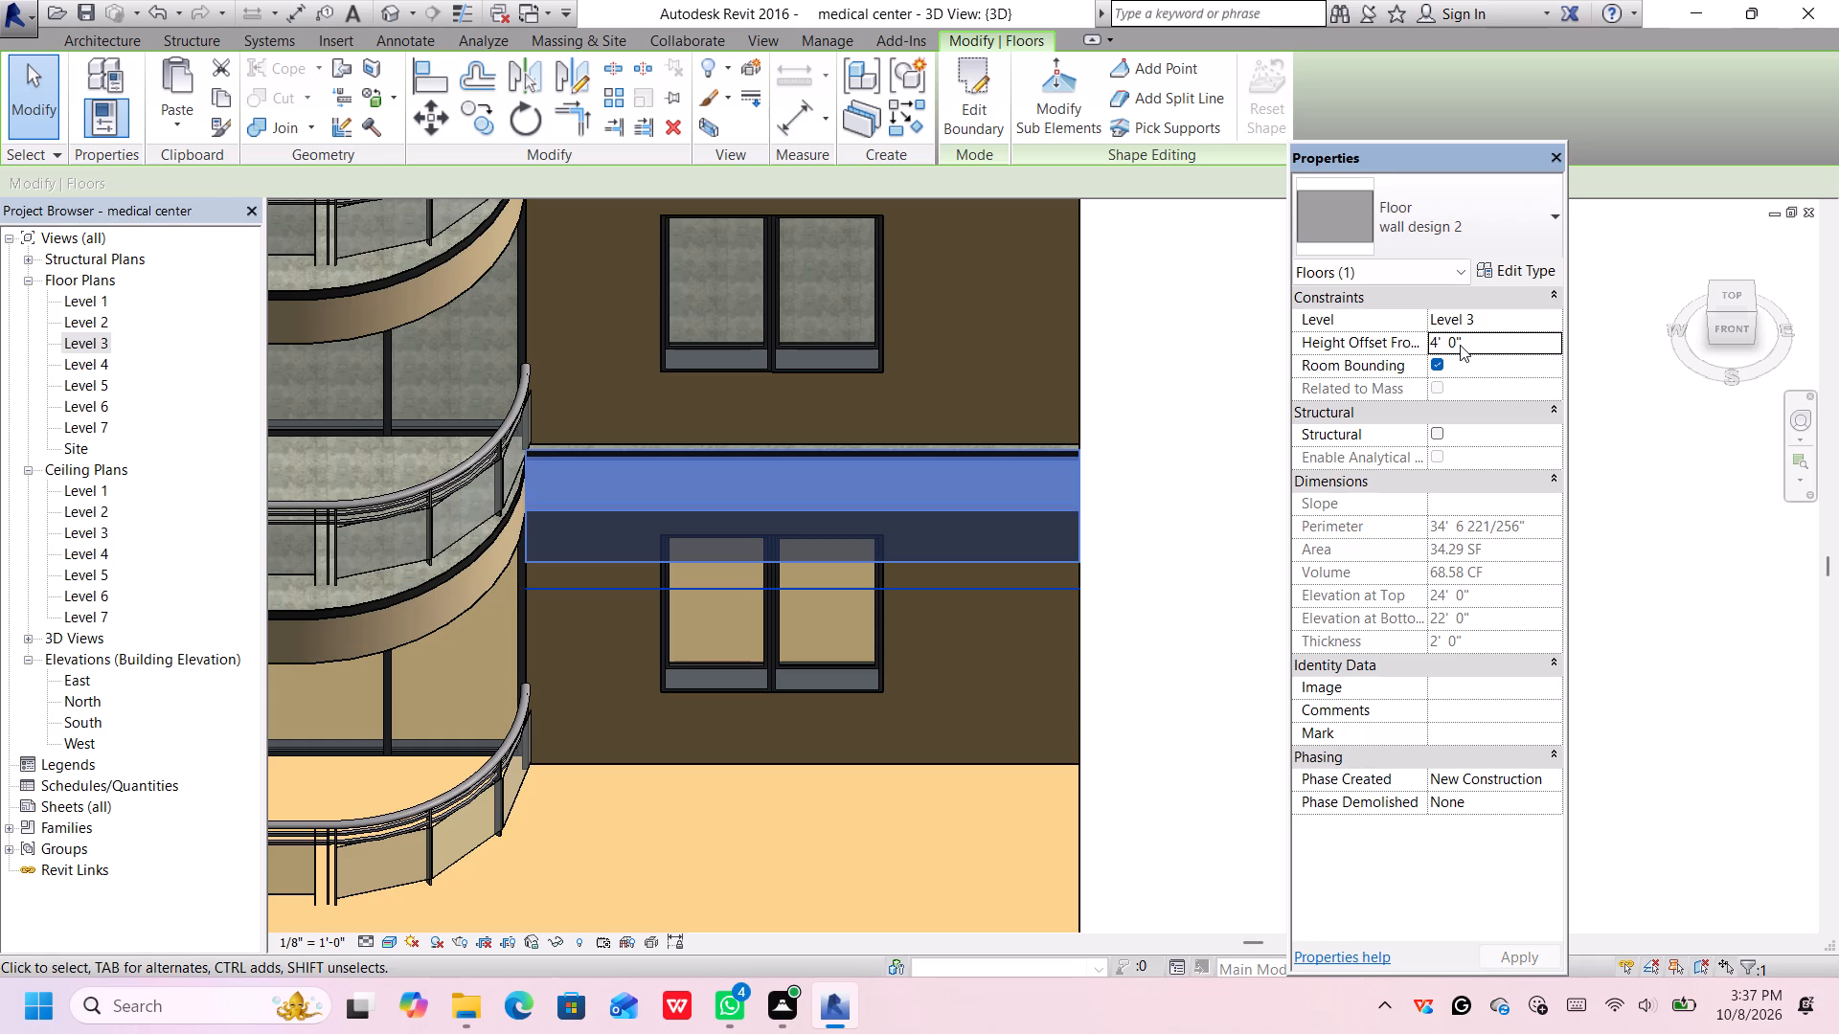
left_click(1138, 526)
Paint the uppermost windowed storey's front wall, beside the curved balcony, with the green Acoustic Ceiling Tile 24 x 24 material.
scroll(1162, 520, "down", 8)
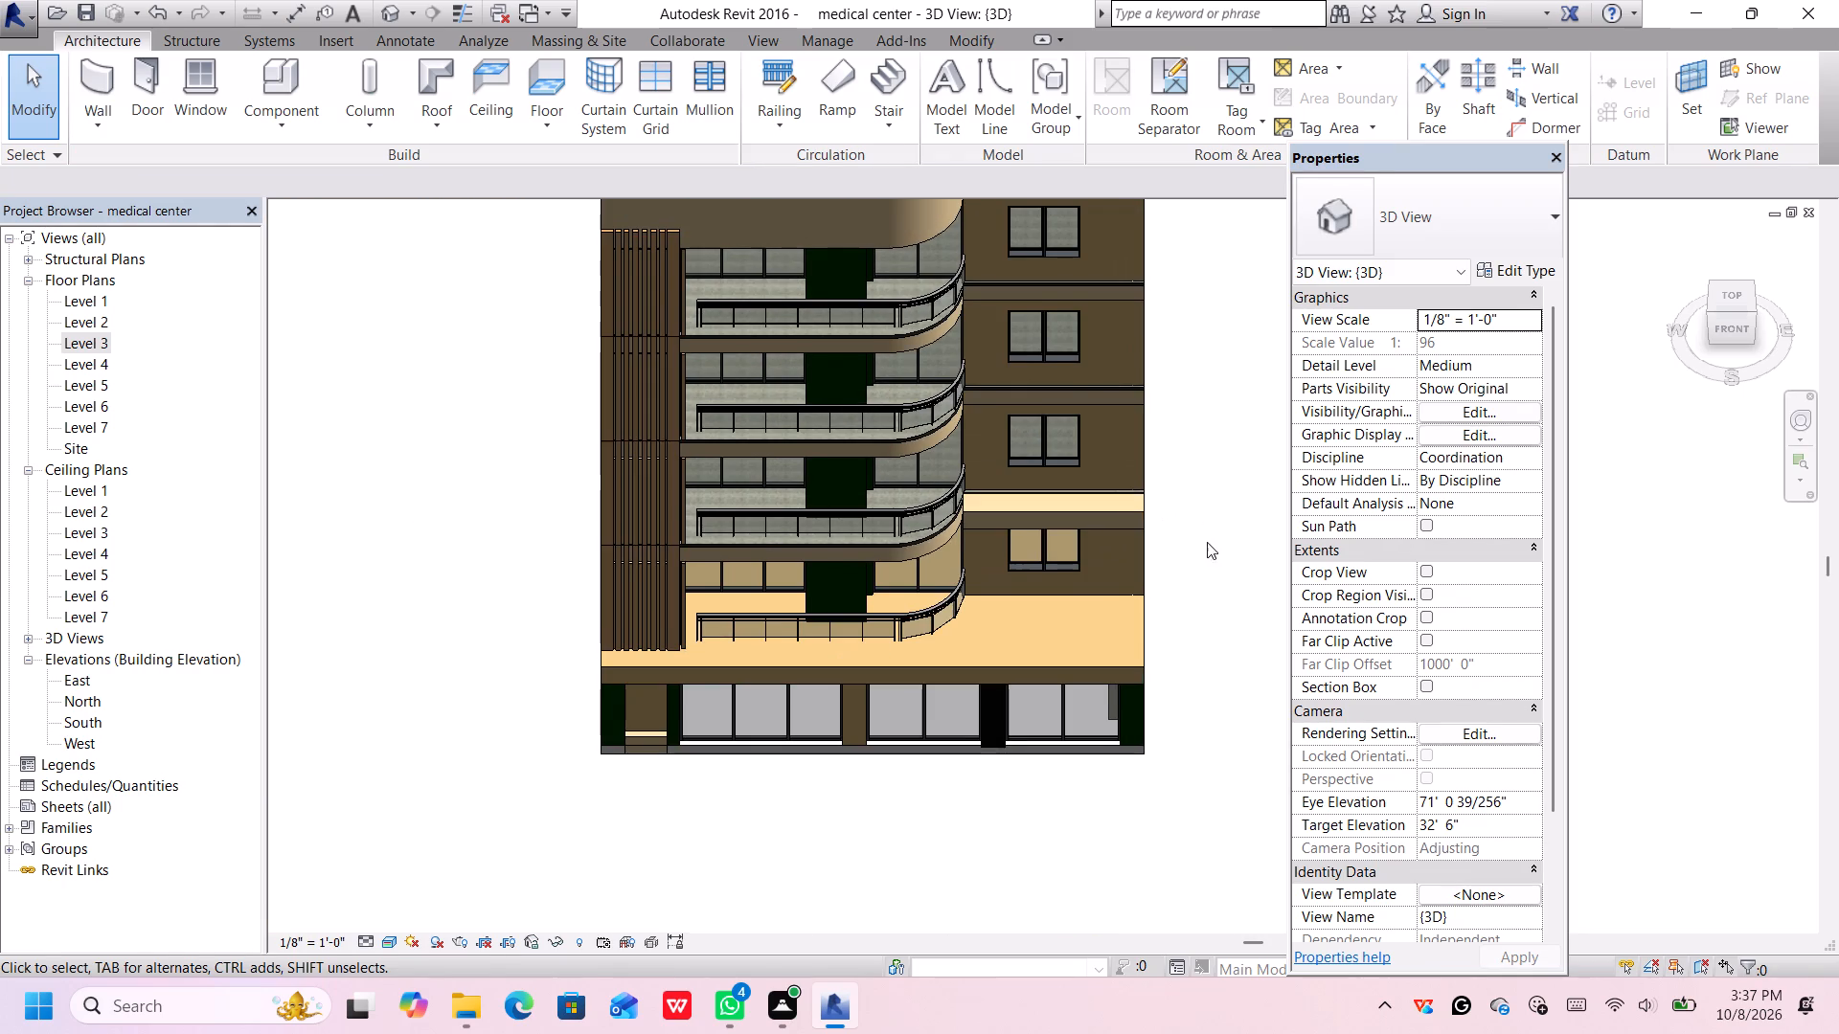
middle_click_drag(1207, 545, 1203, 520)
middle_click_drag(1188, 483, 1187, 504)
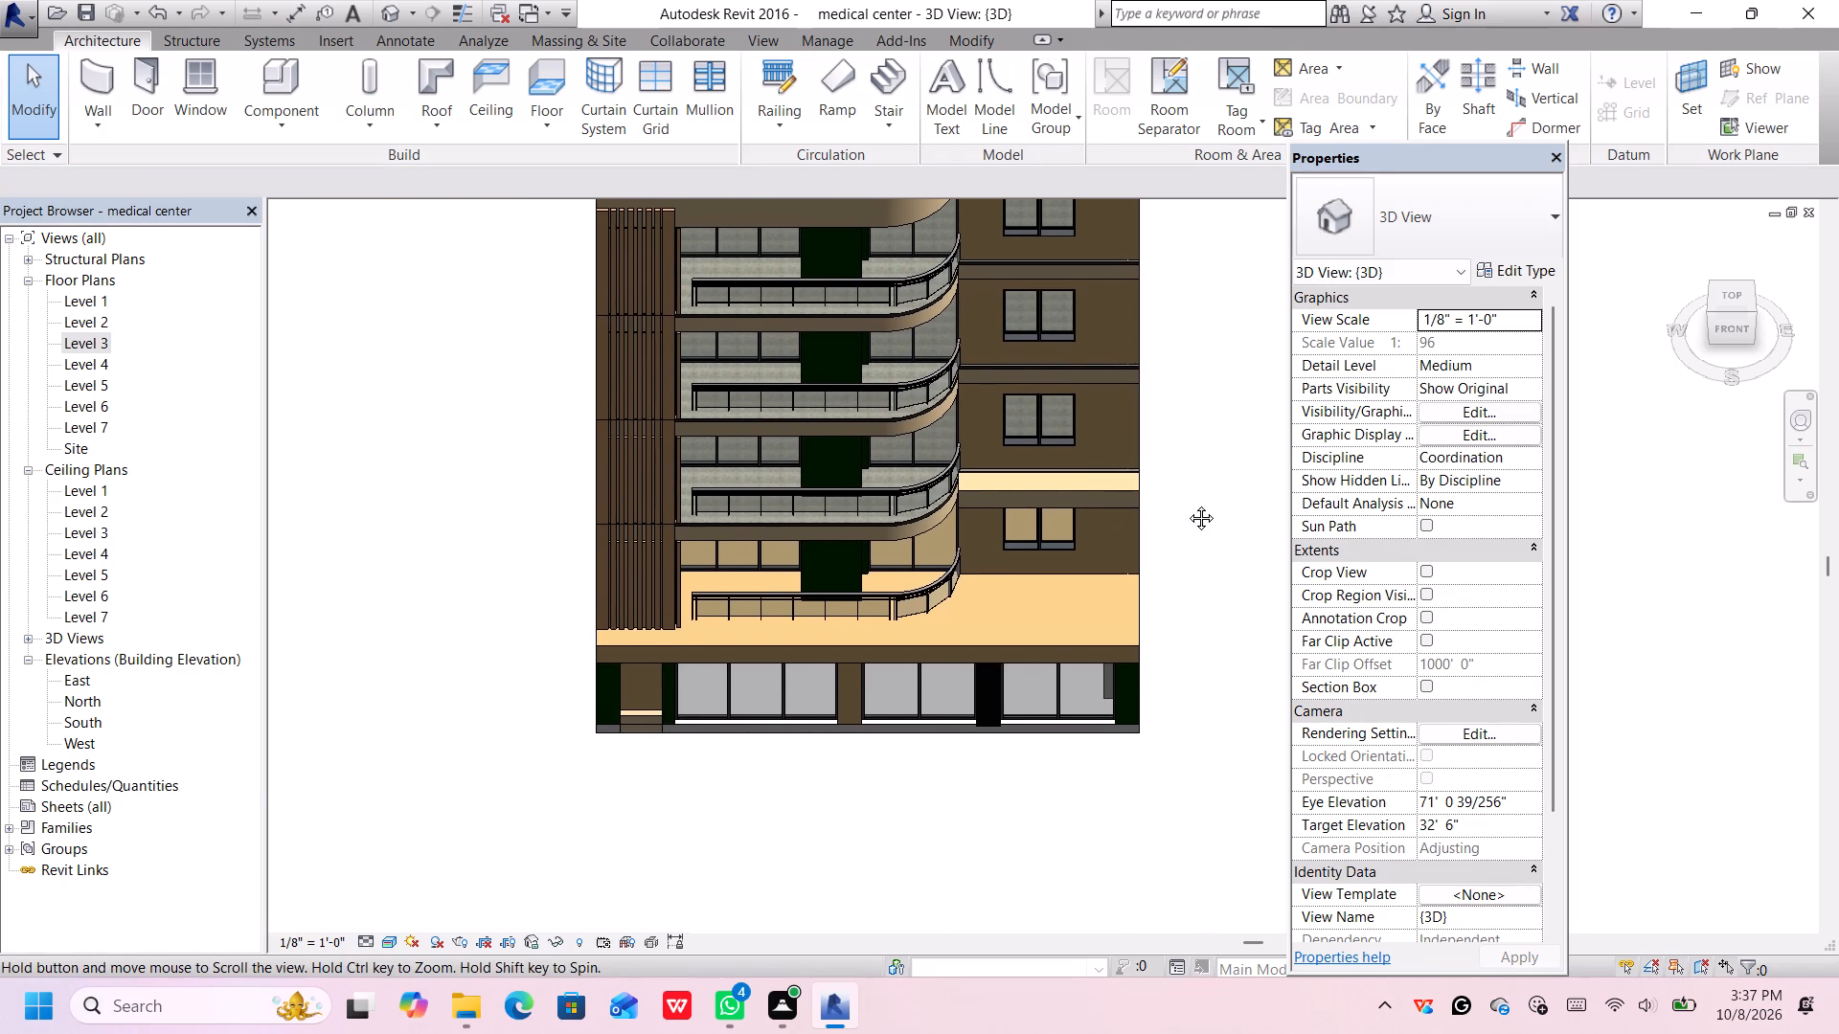
middle_click_drag(1187, 504, 1180, 636)
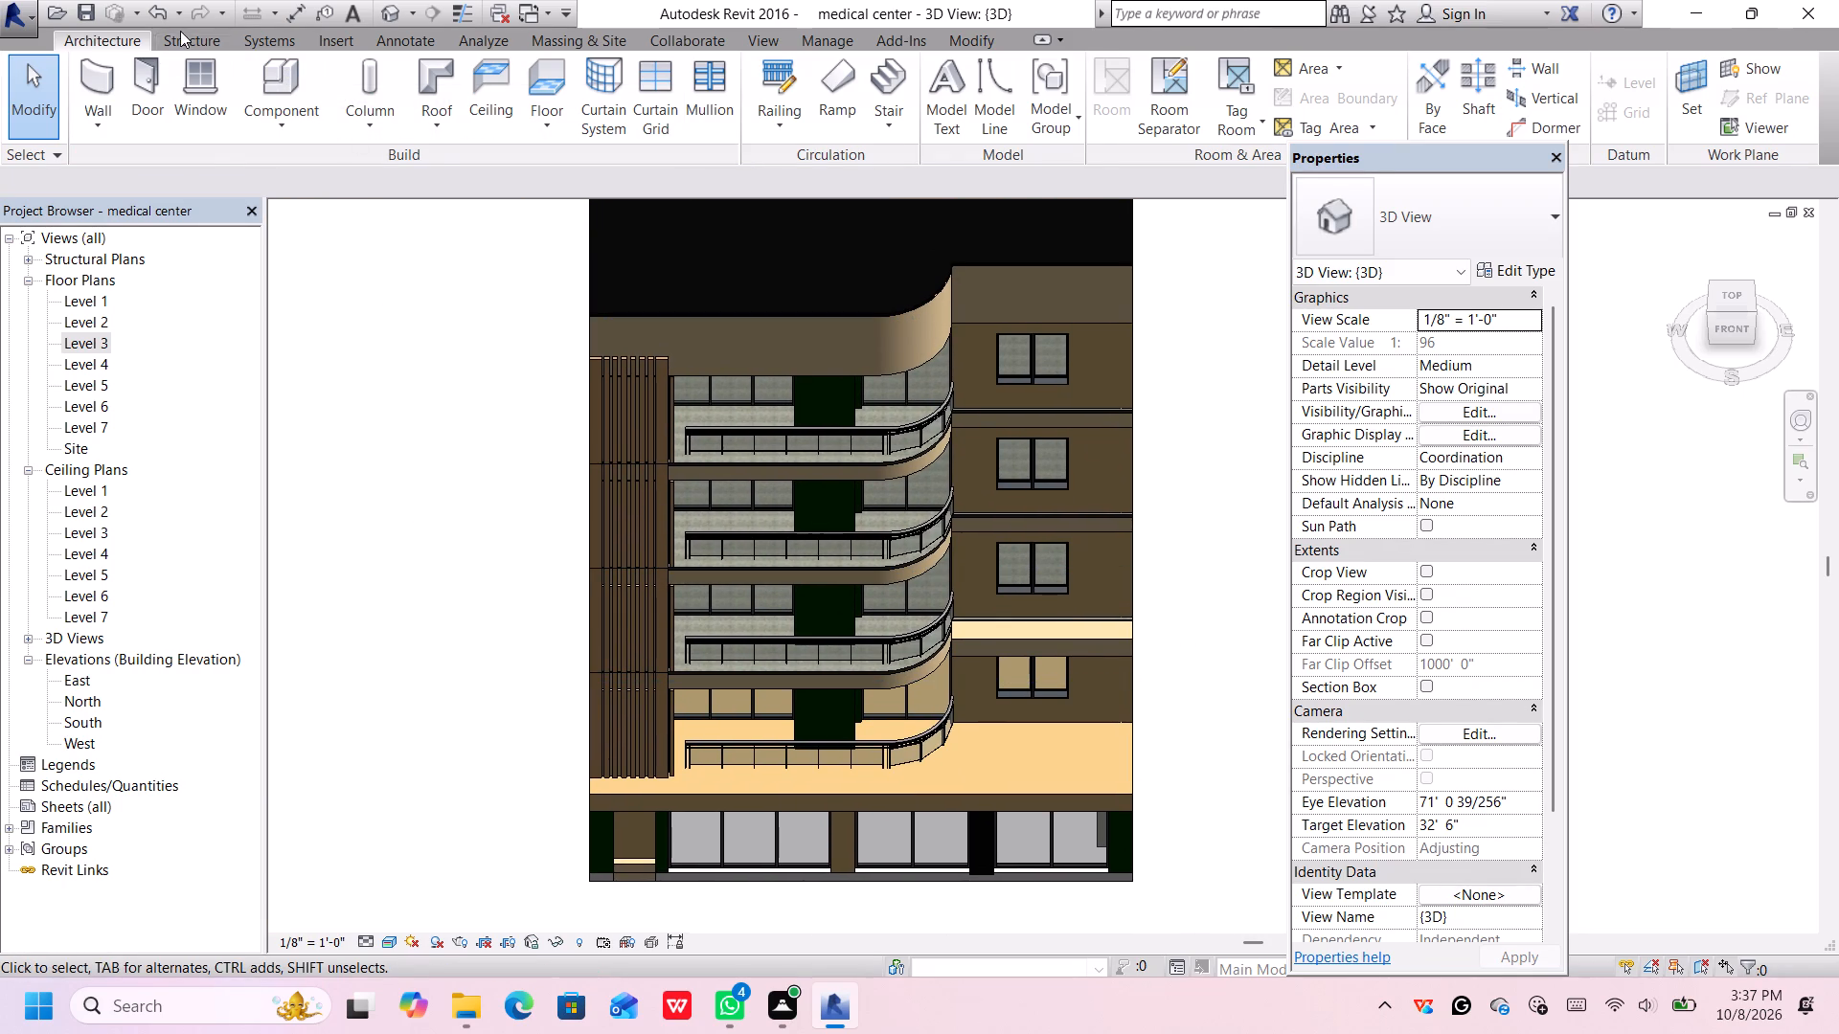
scroll(205, 57, "up", 2)
left_click(977, 36)
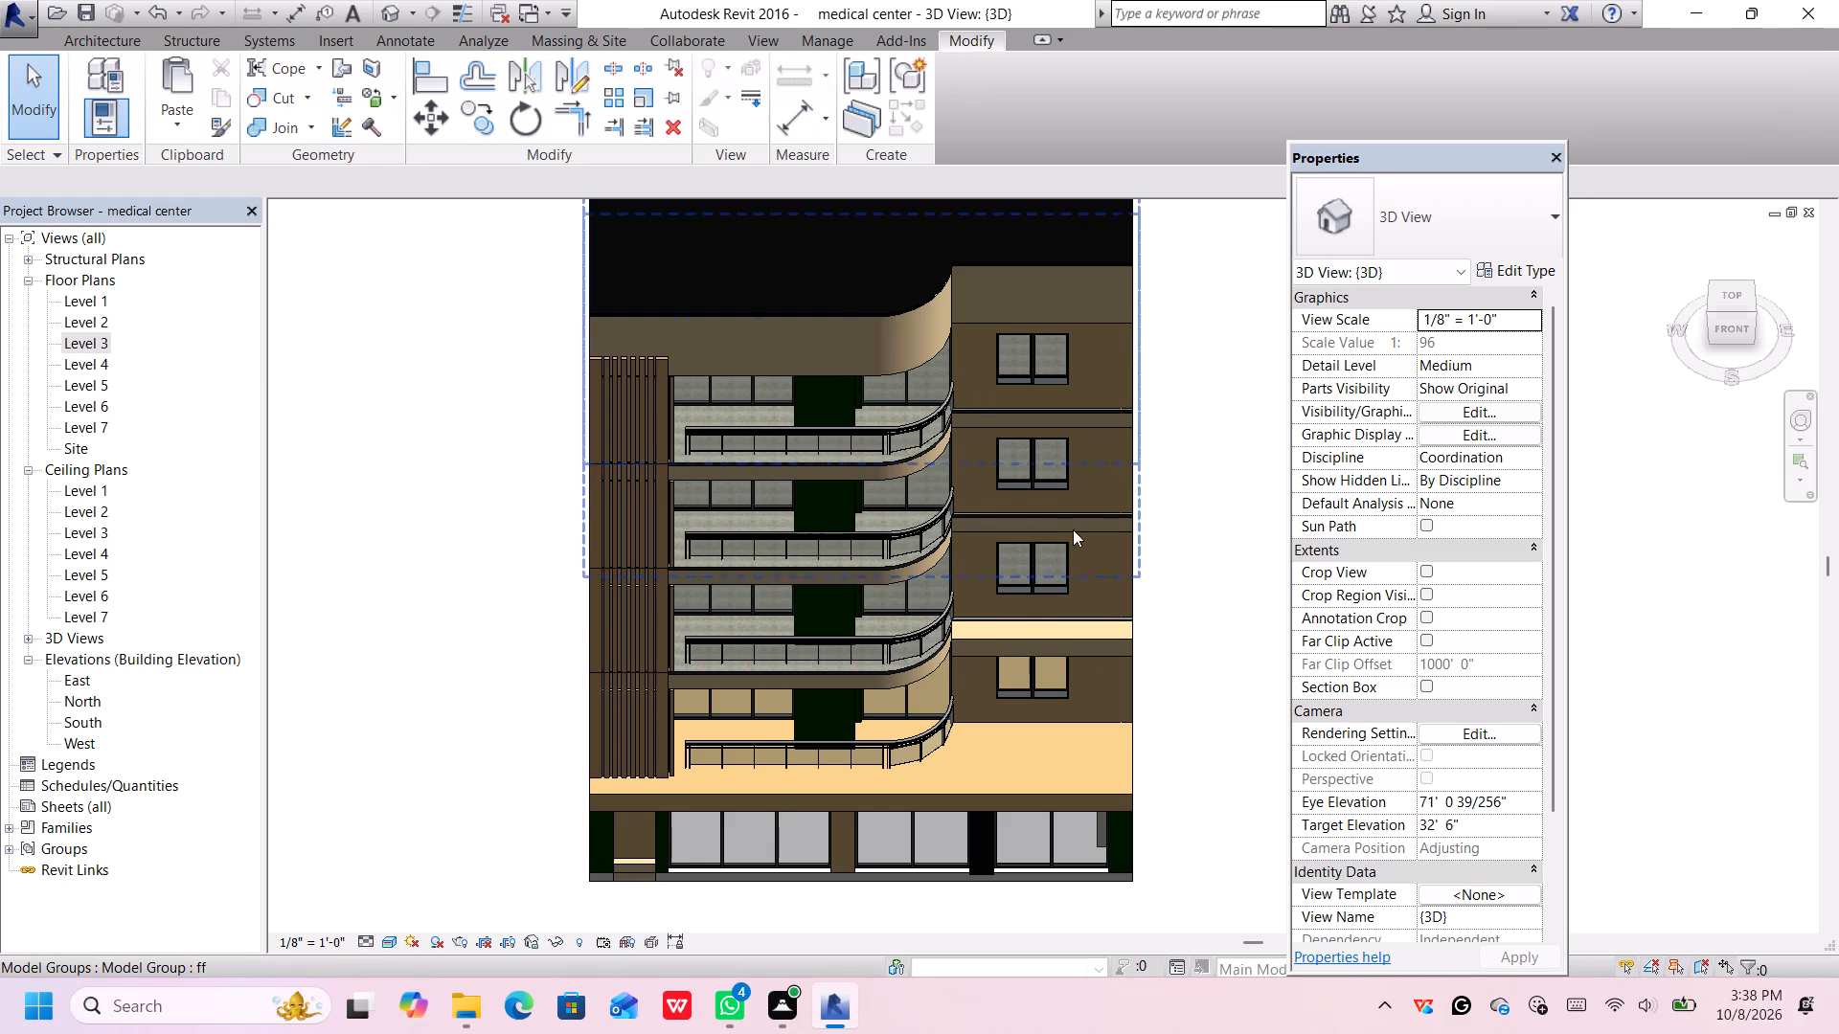
middle_click_drag(1181, 555, 1028, 521)
scroll(988, 519, "up", 1)
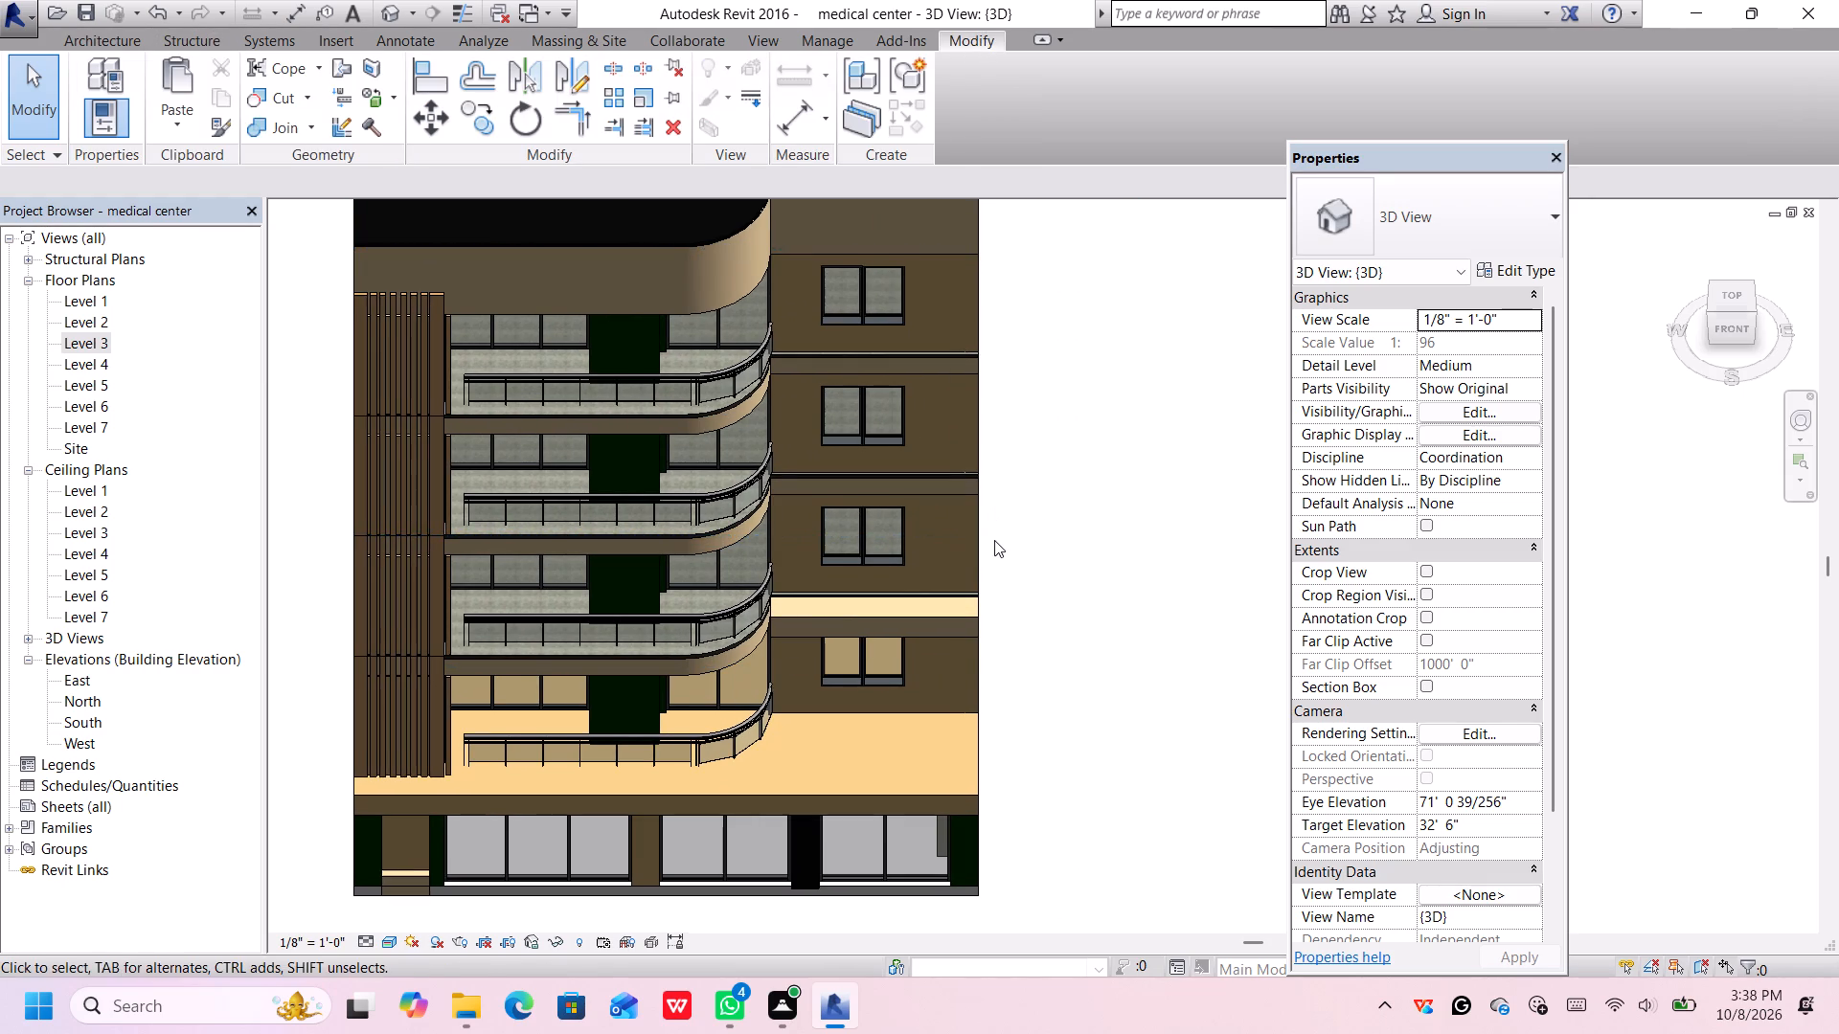
middle_click_drag(994, 540, 1006, 607)
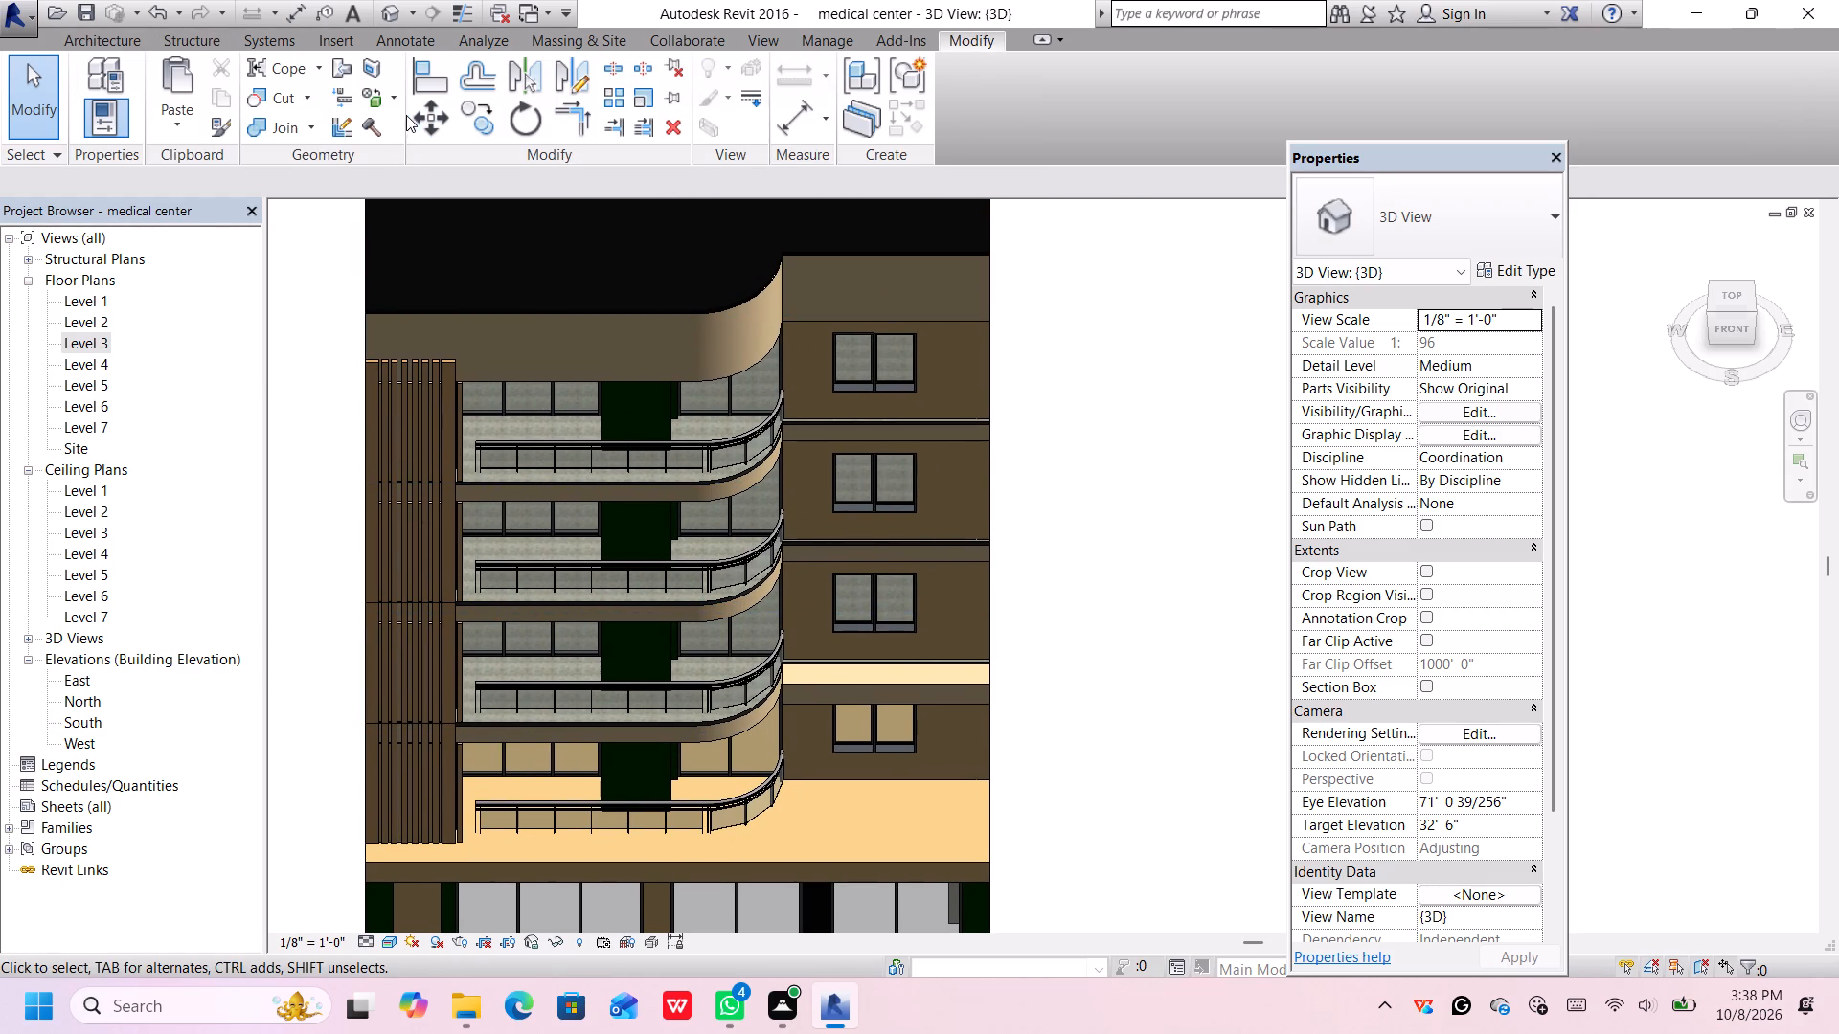
left_click(379, 85)
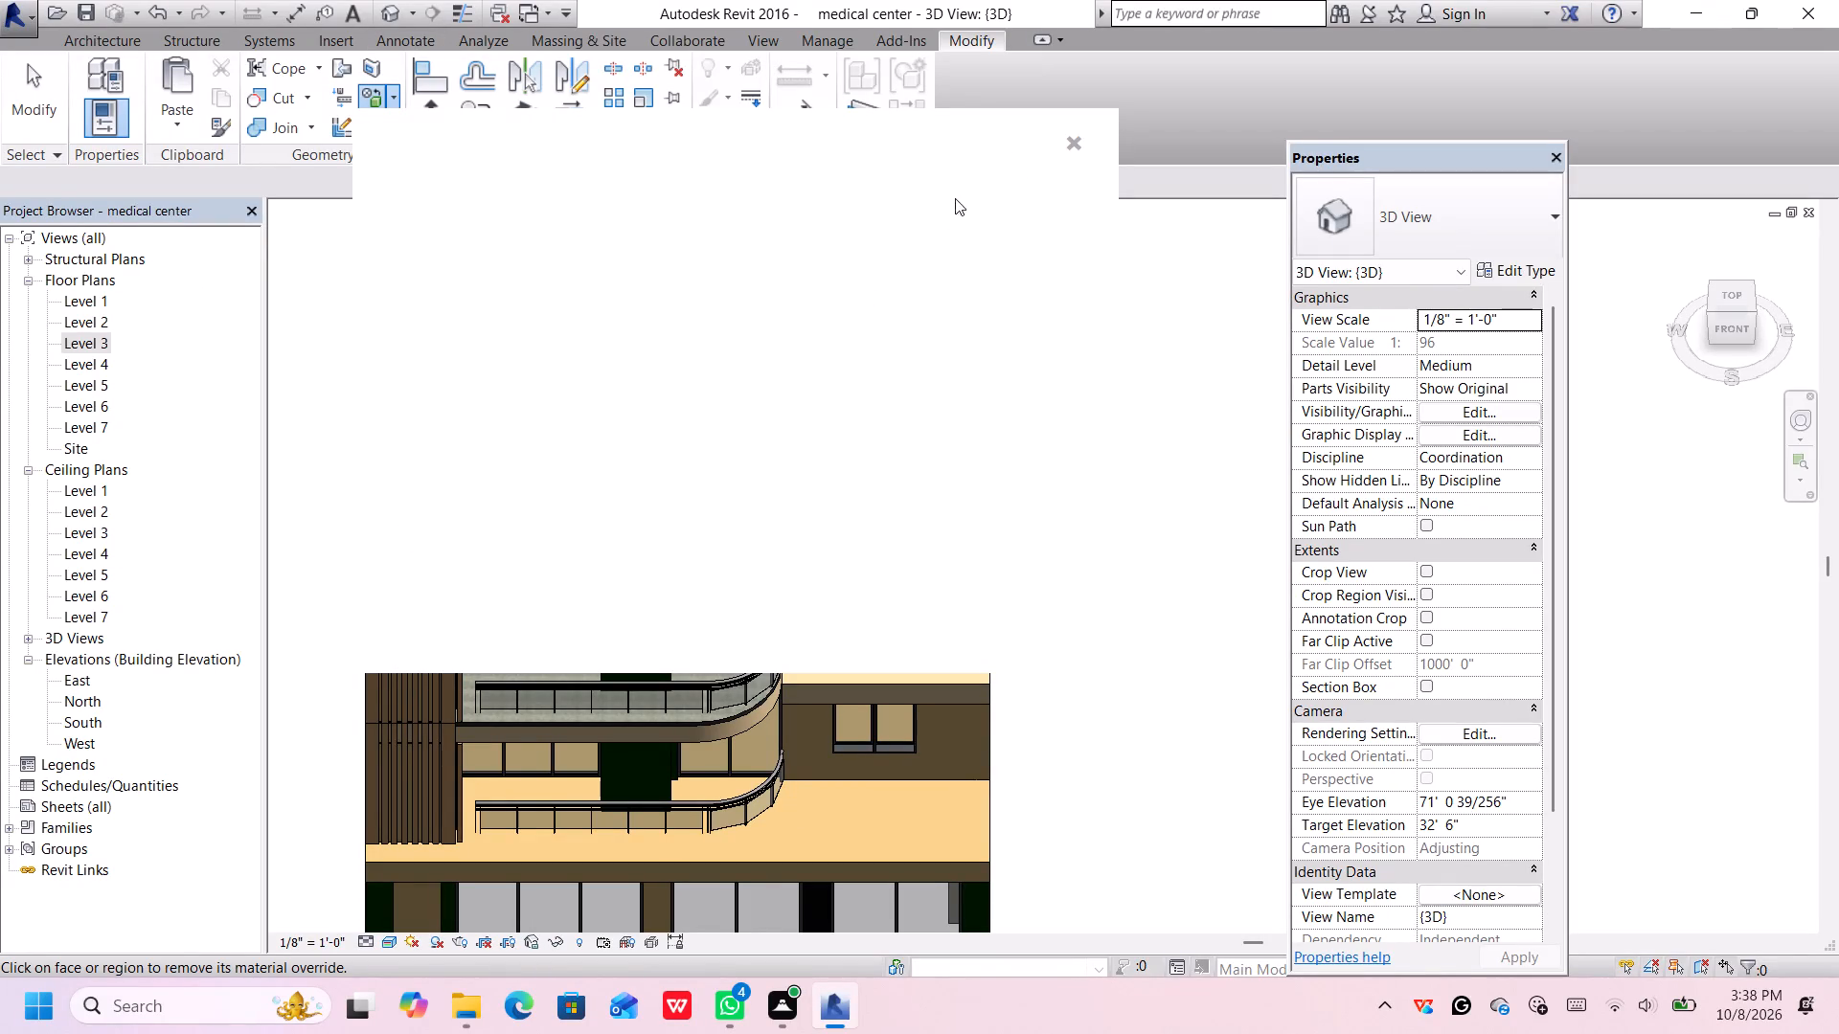
left_click(1075, 139)
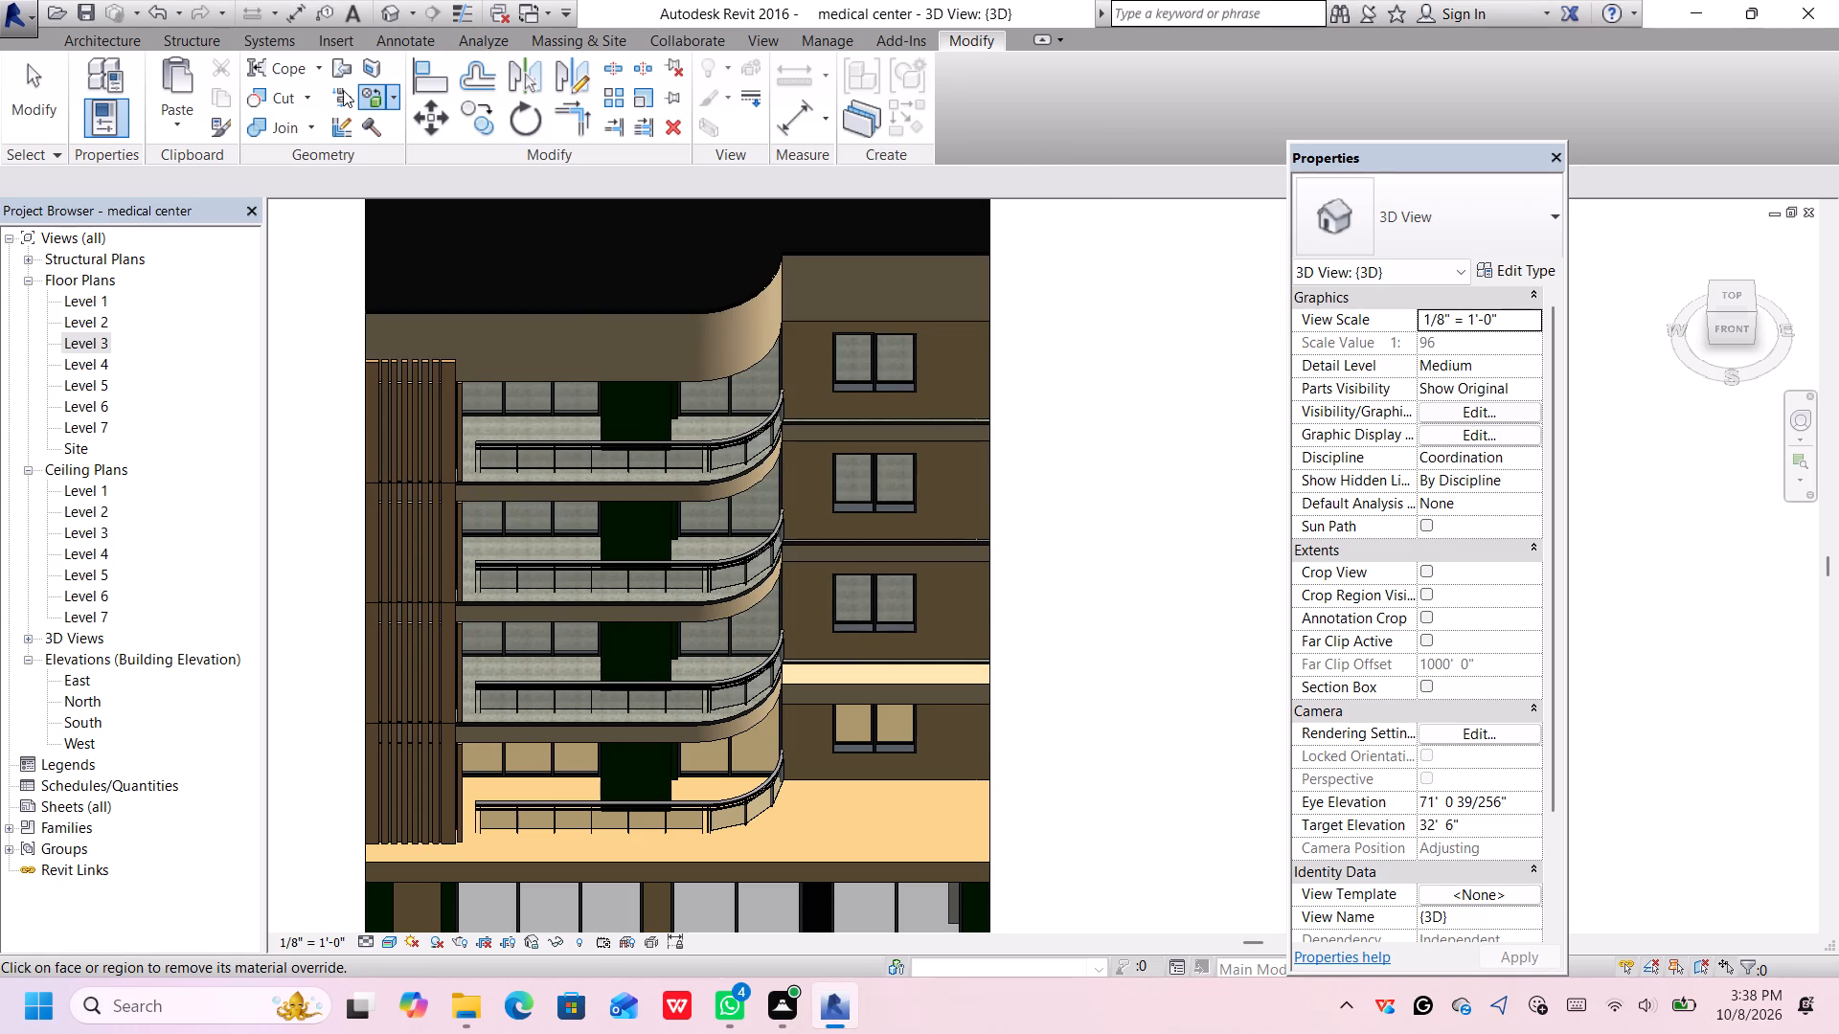
double_click(375, 92)
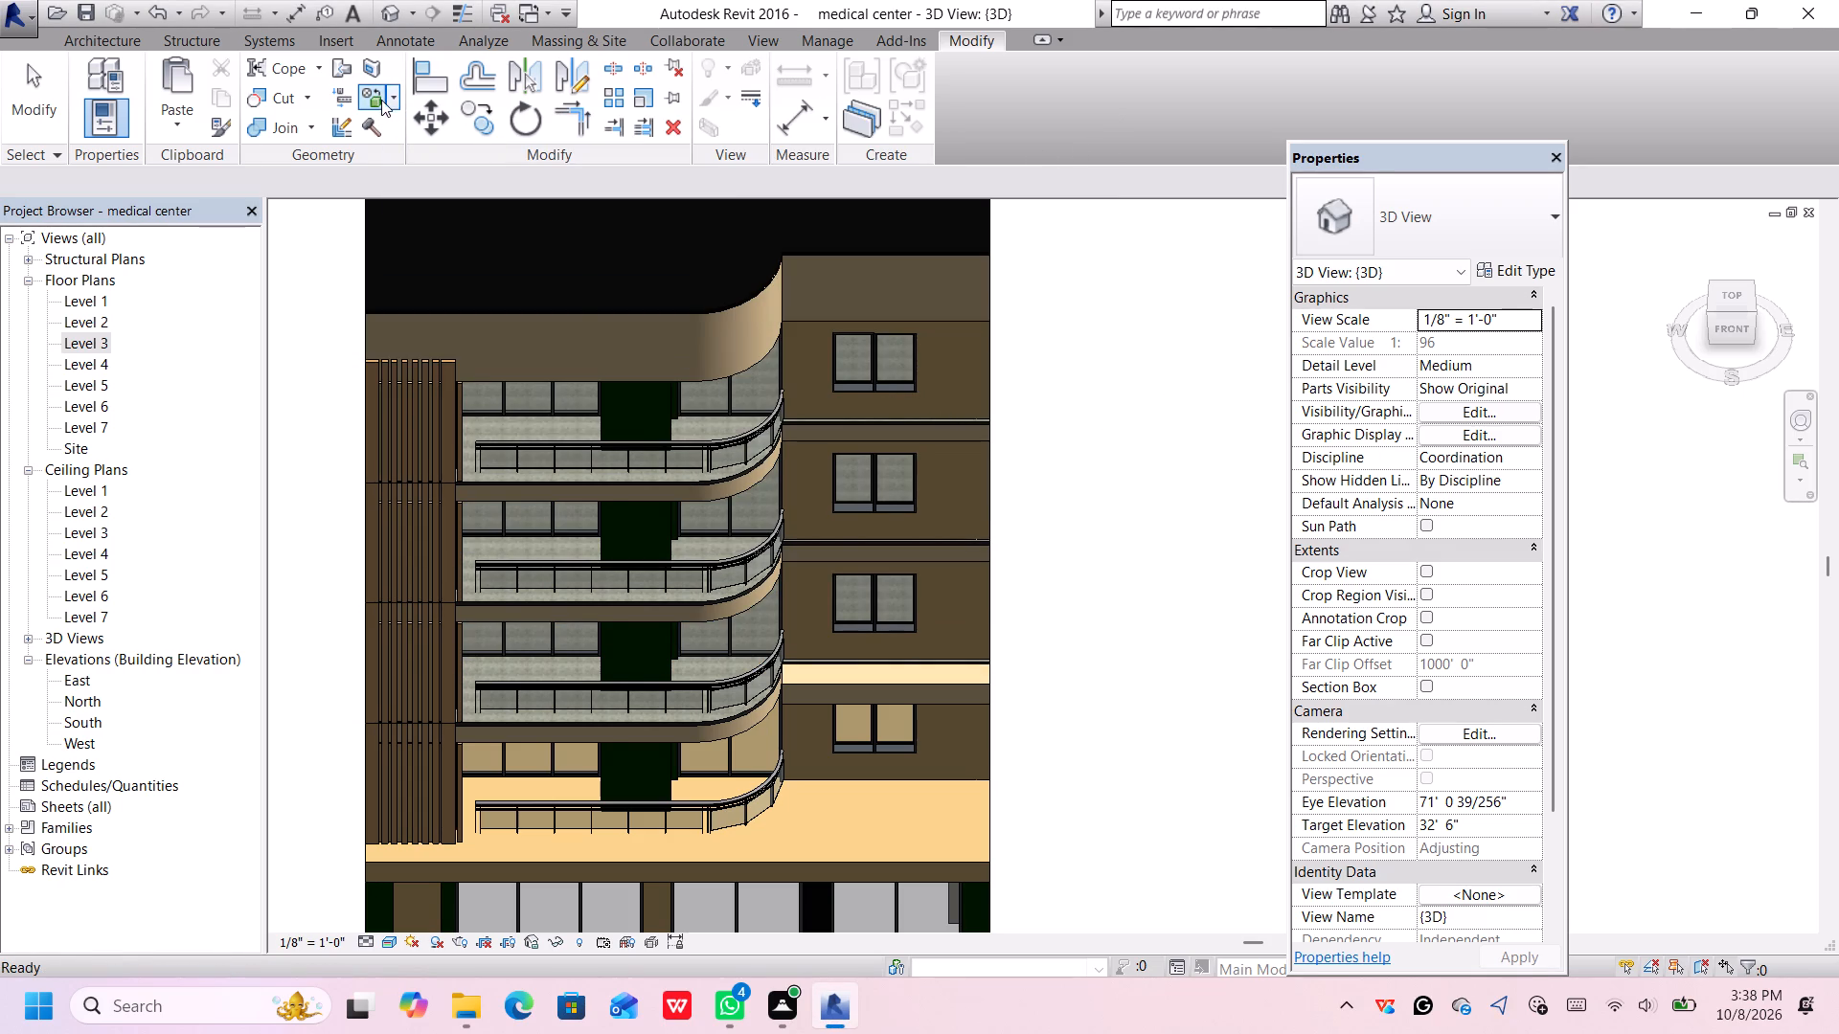
left_click(390, 90)
left_click(390, 130)
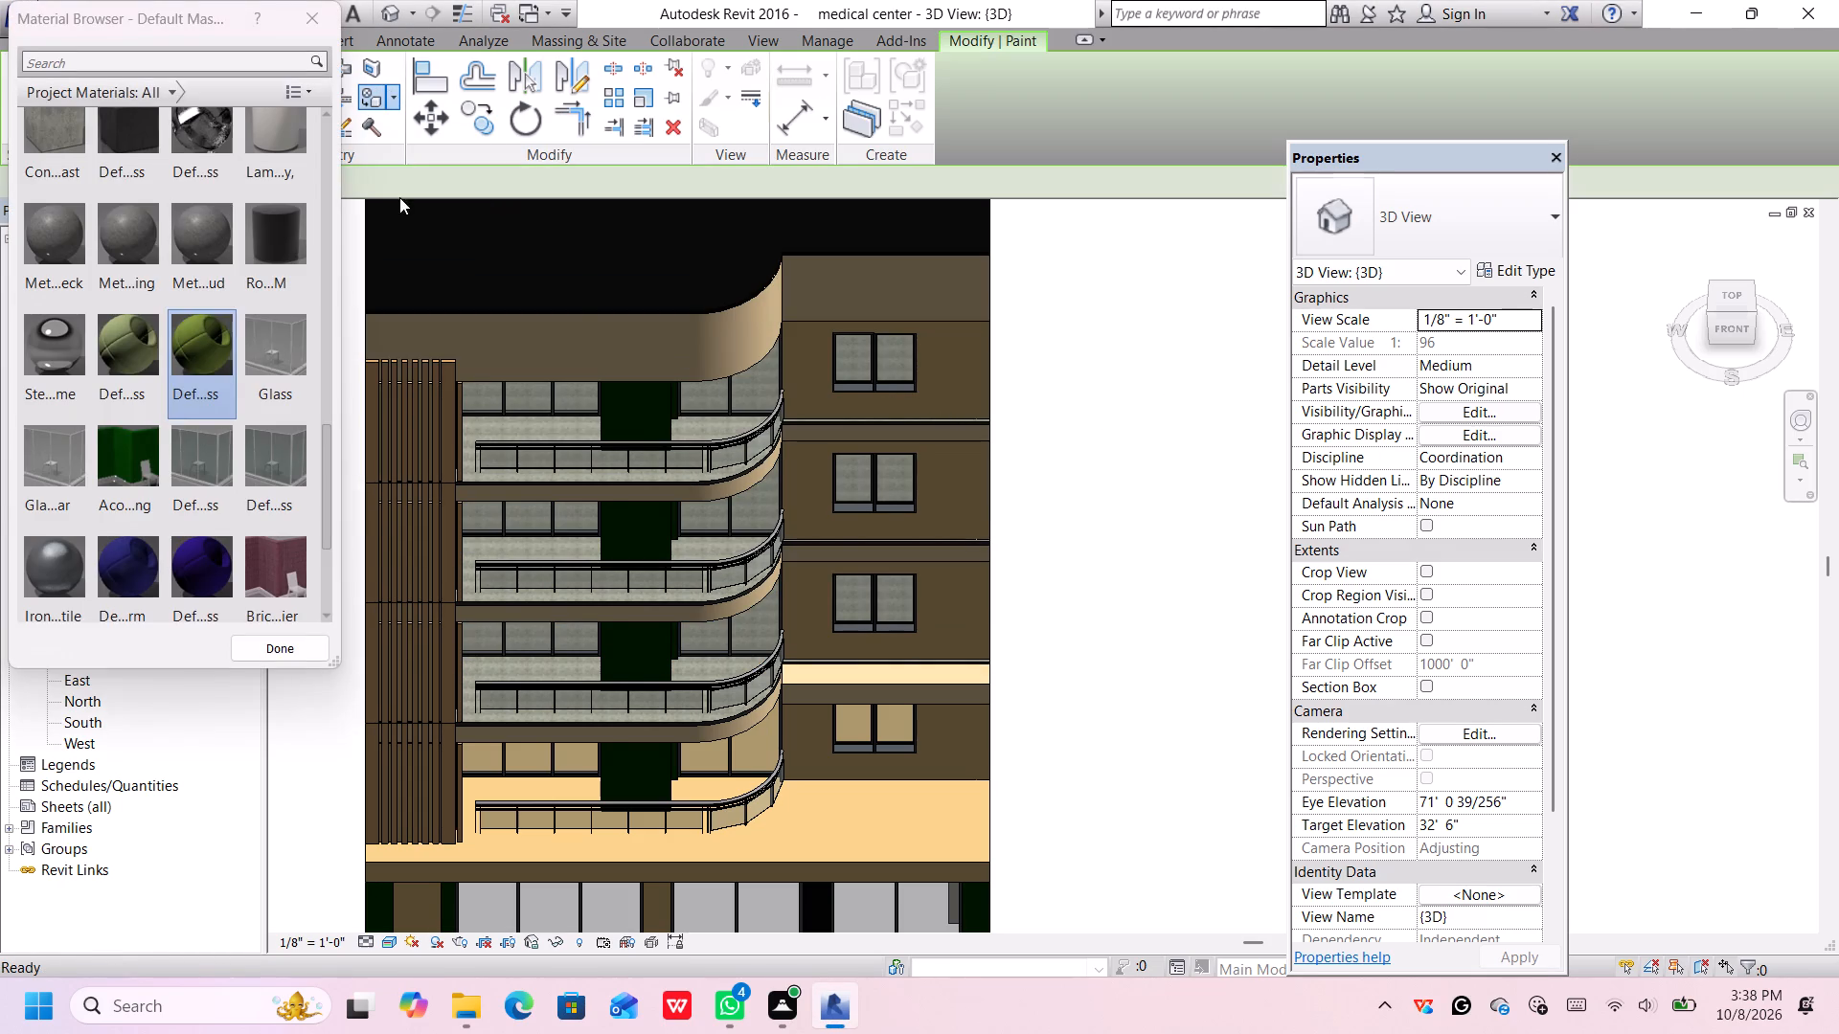
left_click(131, 466)
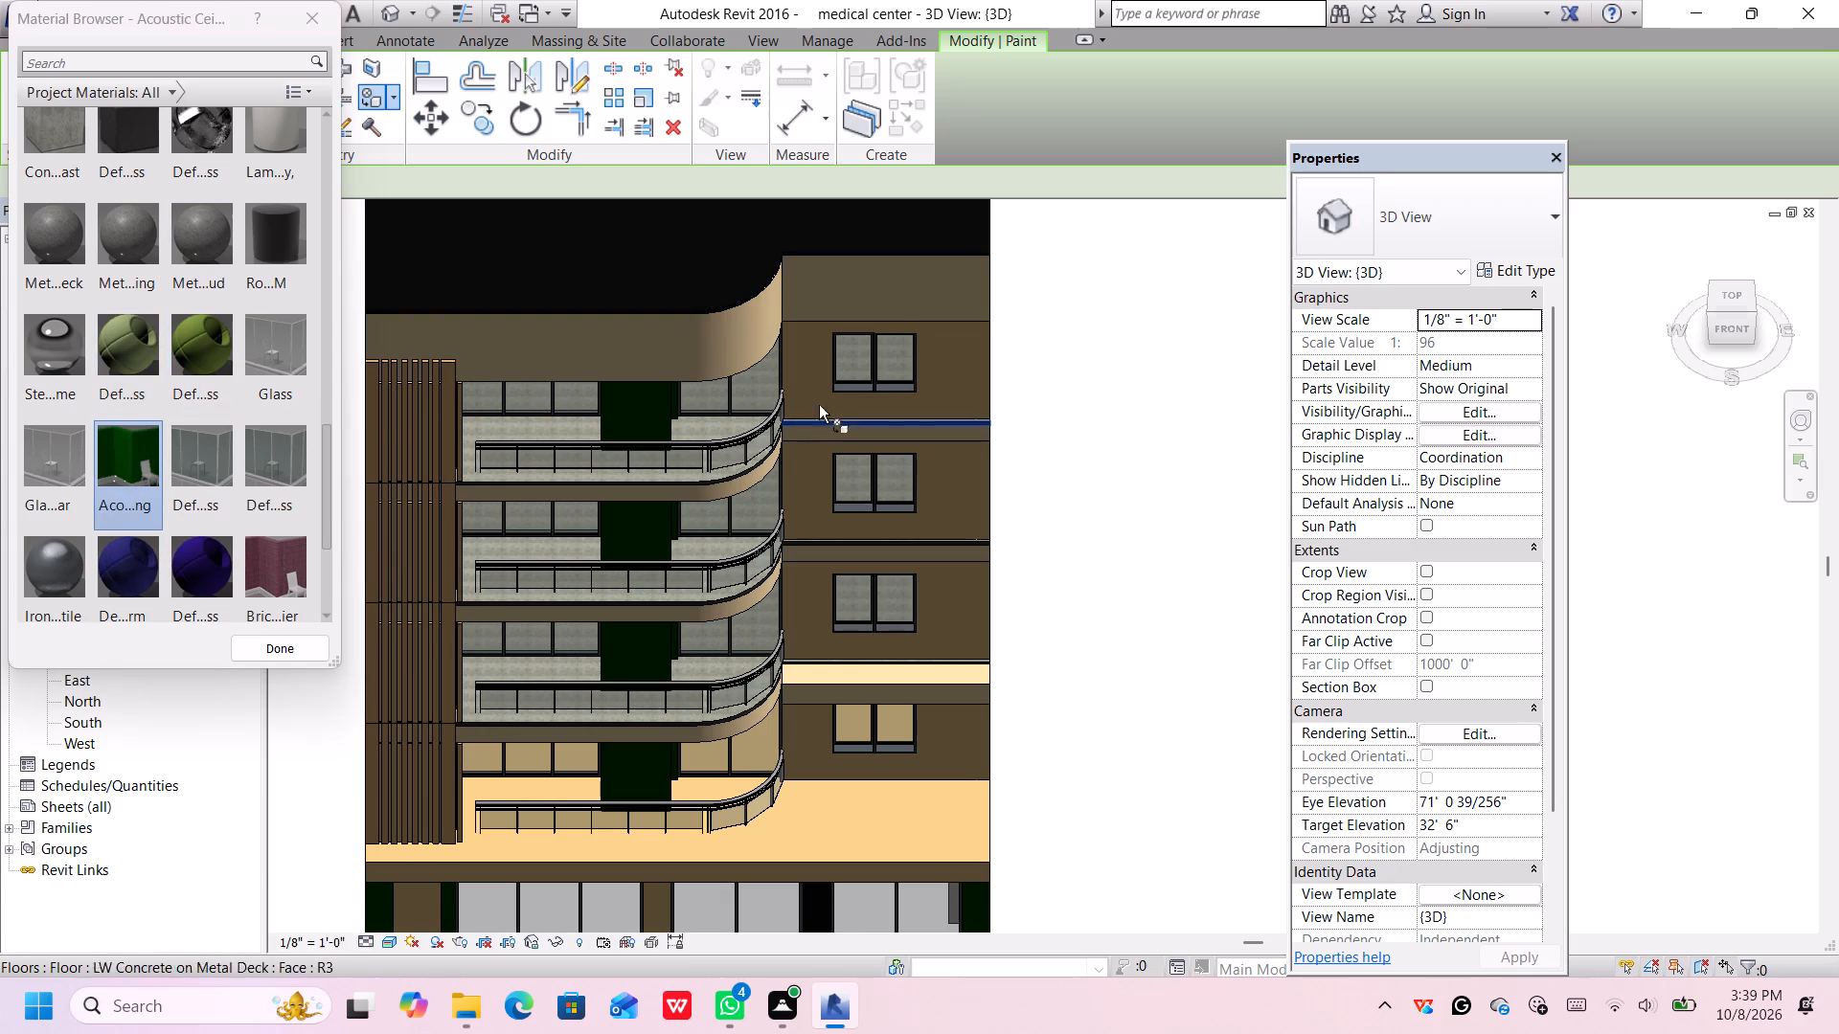
left_click(942, 360)
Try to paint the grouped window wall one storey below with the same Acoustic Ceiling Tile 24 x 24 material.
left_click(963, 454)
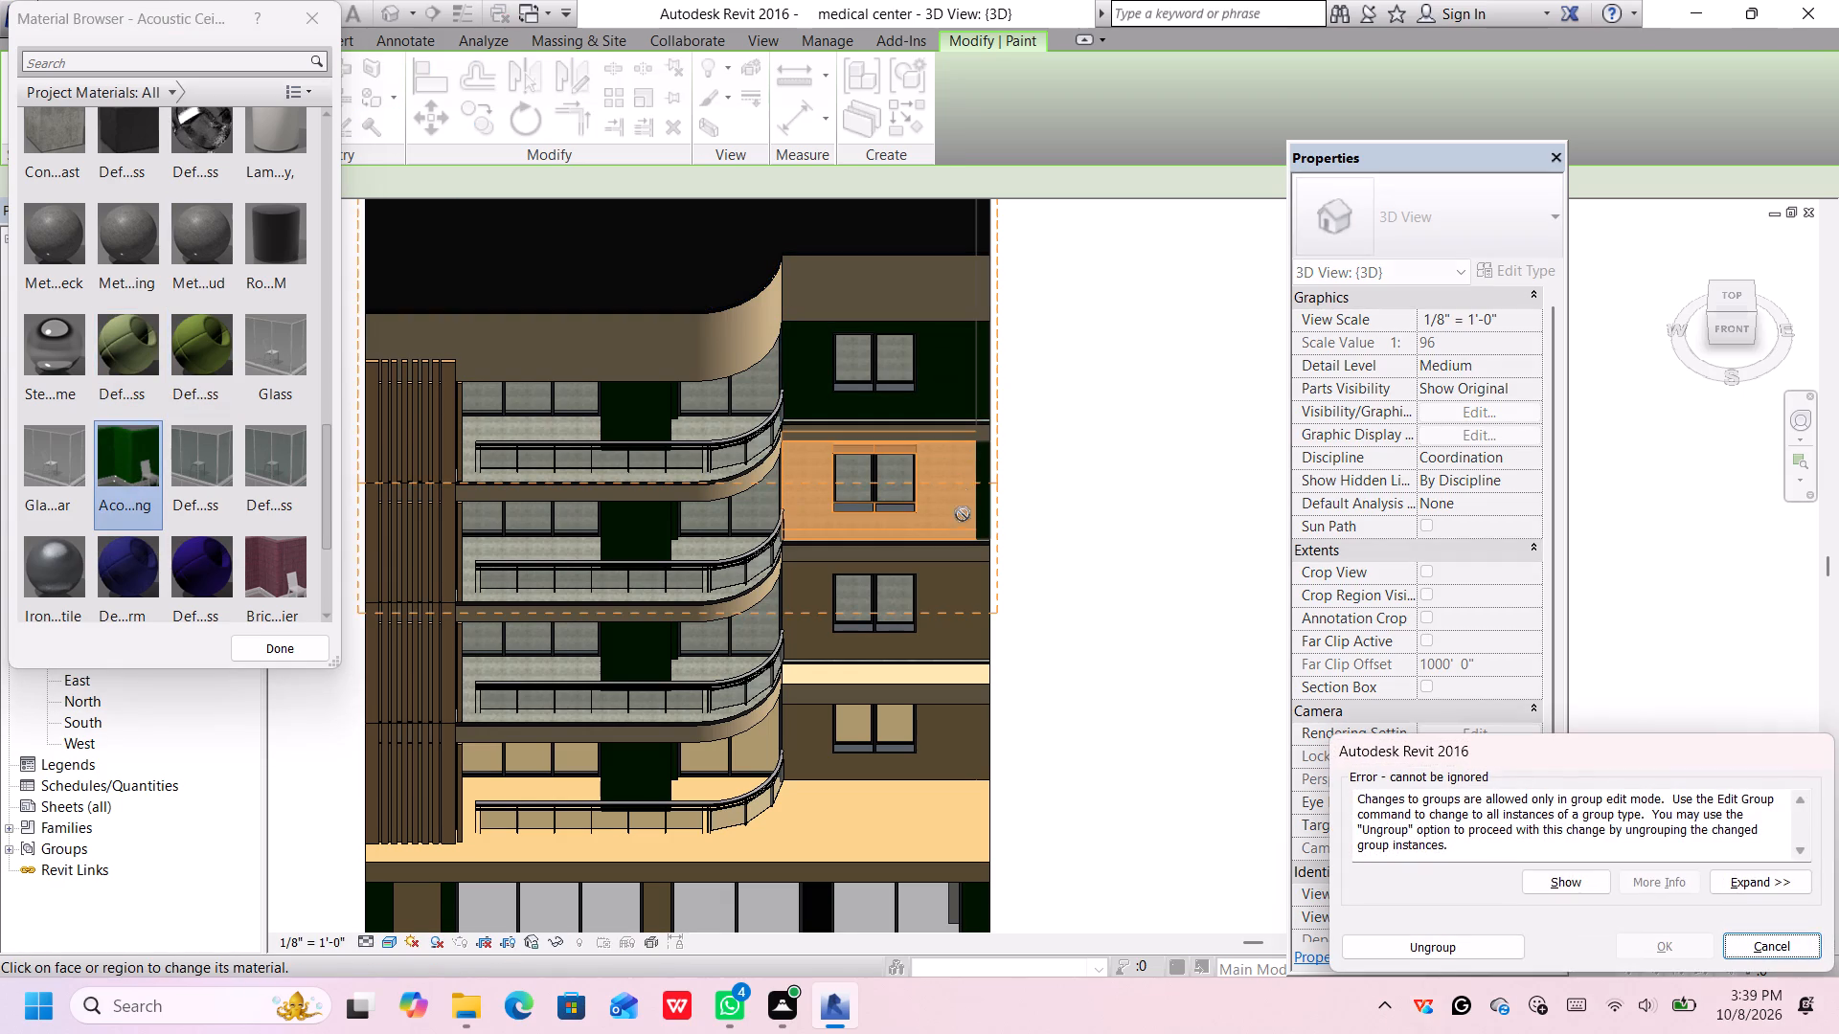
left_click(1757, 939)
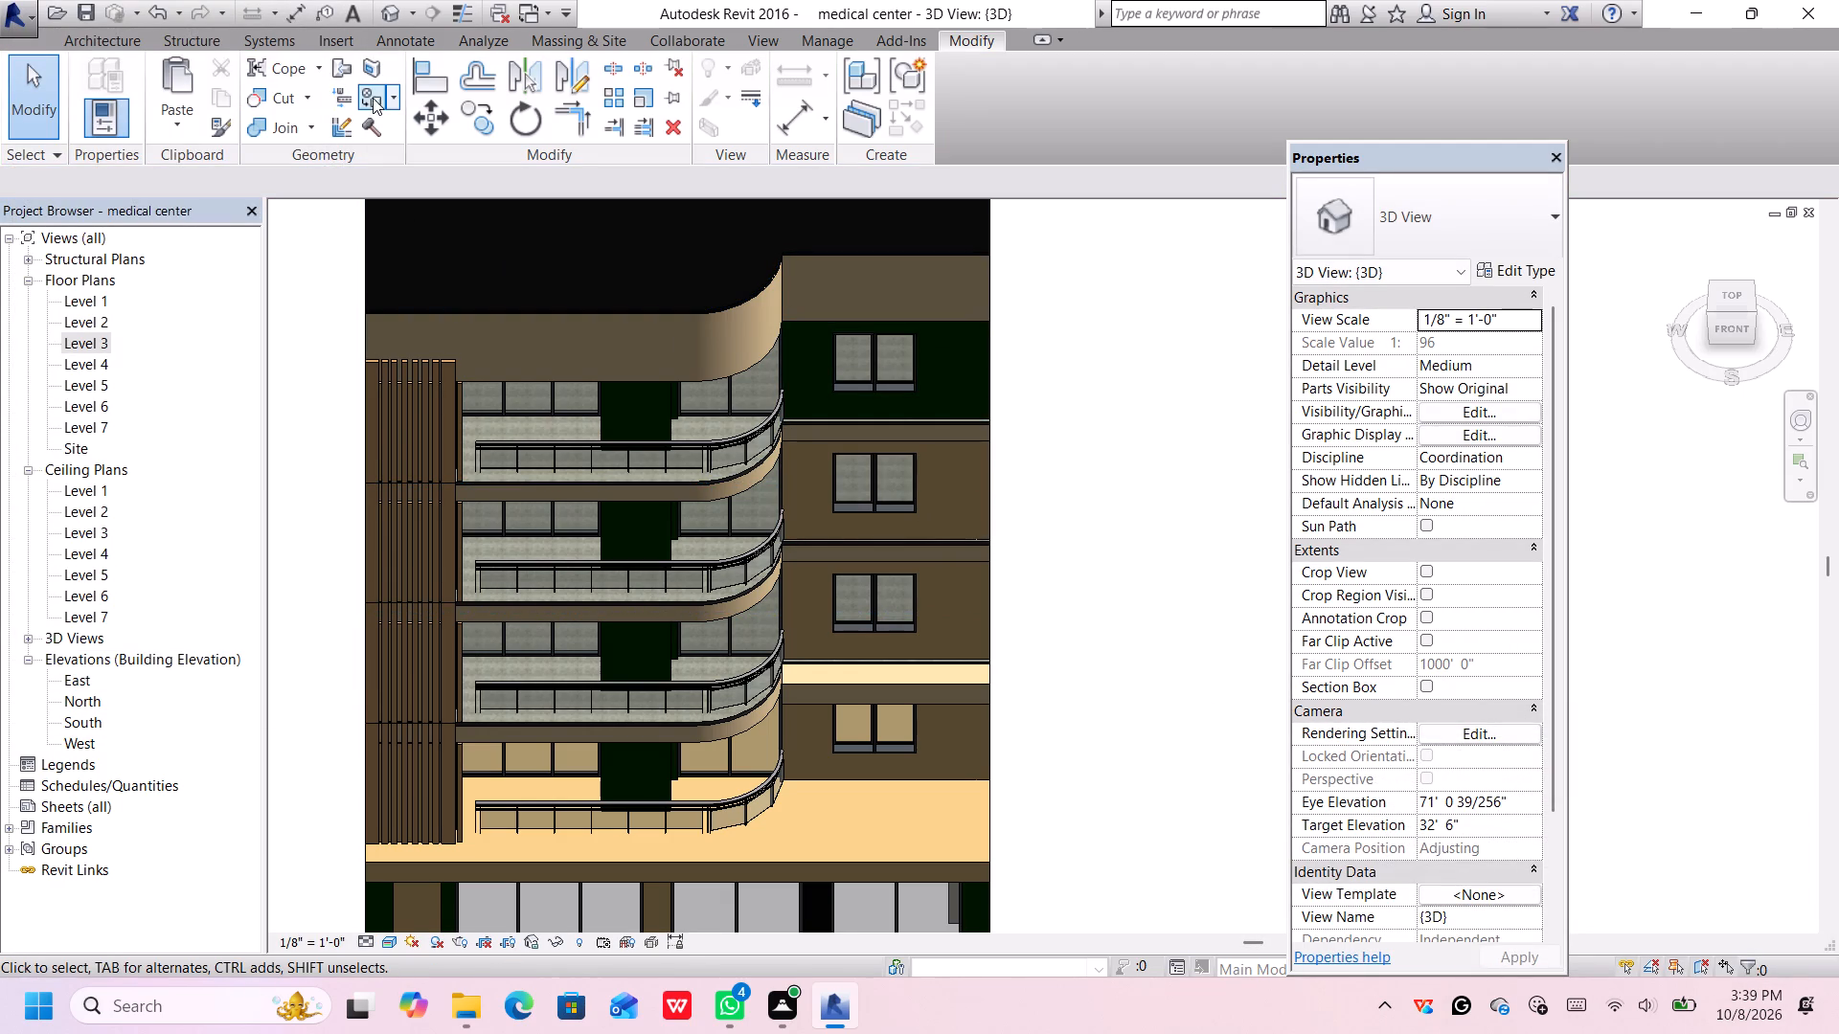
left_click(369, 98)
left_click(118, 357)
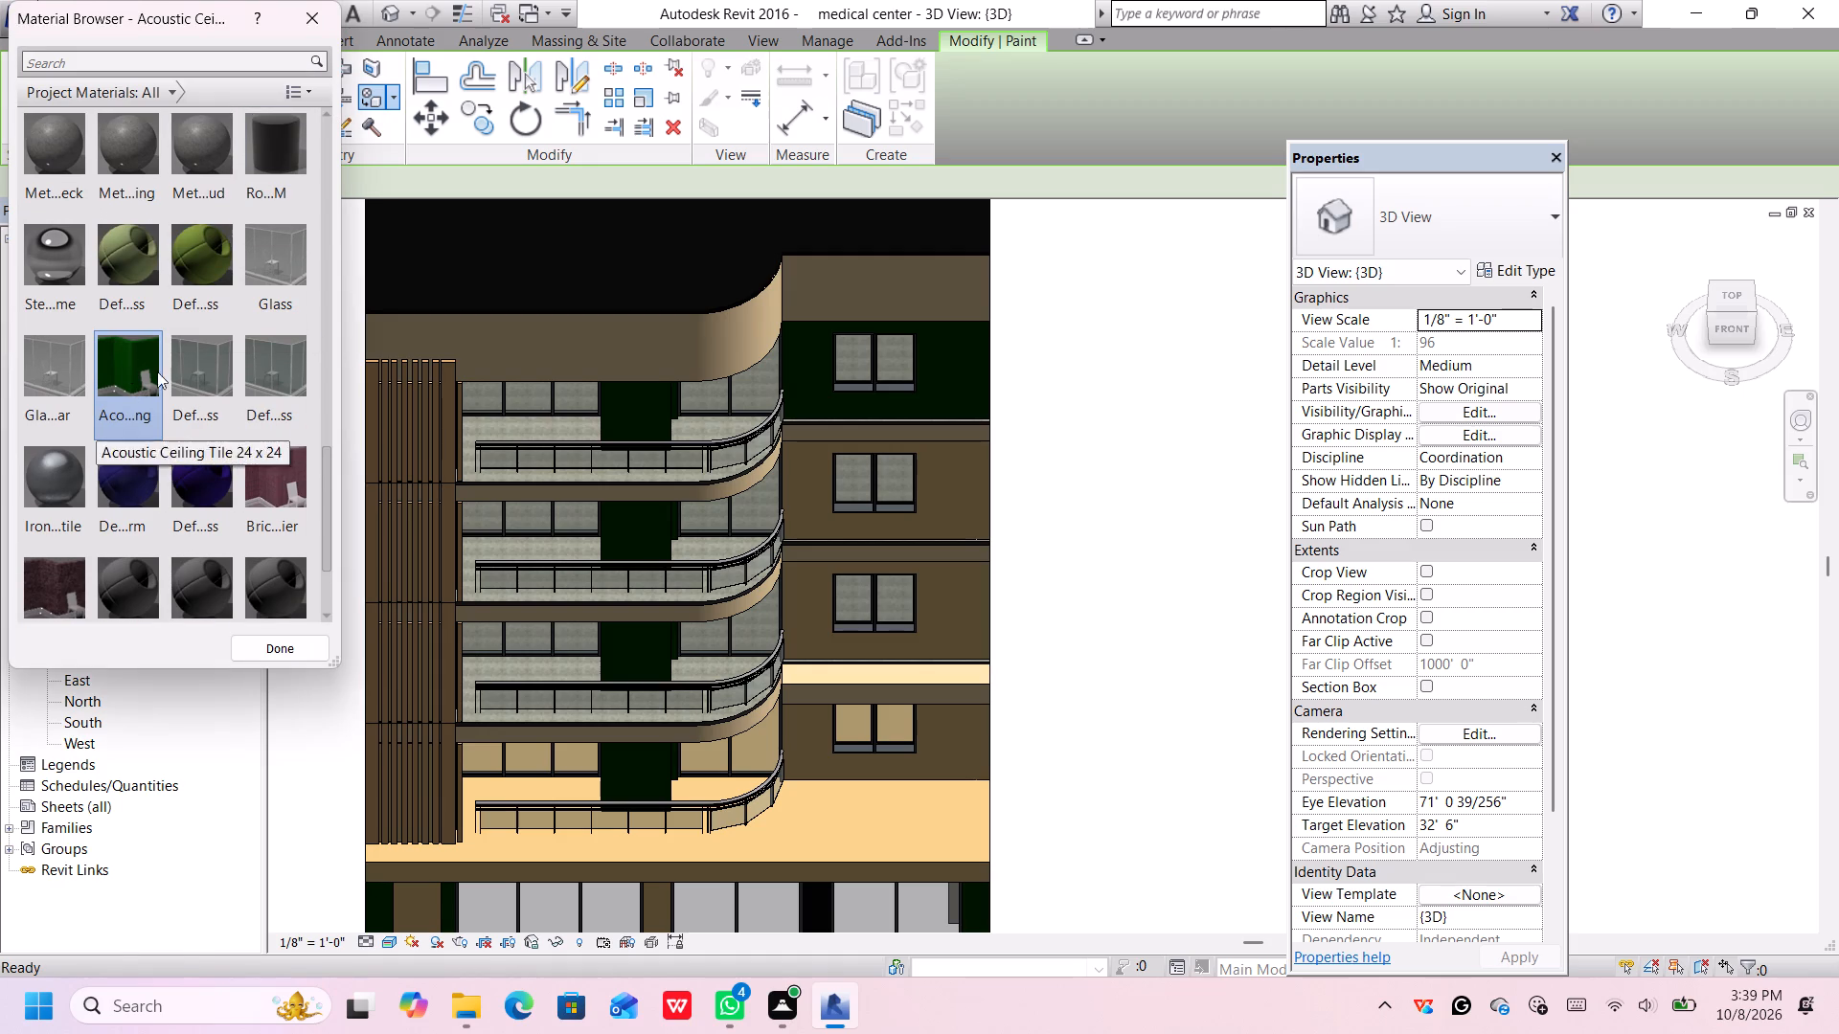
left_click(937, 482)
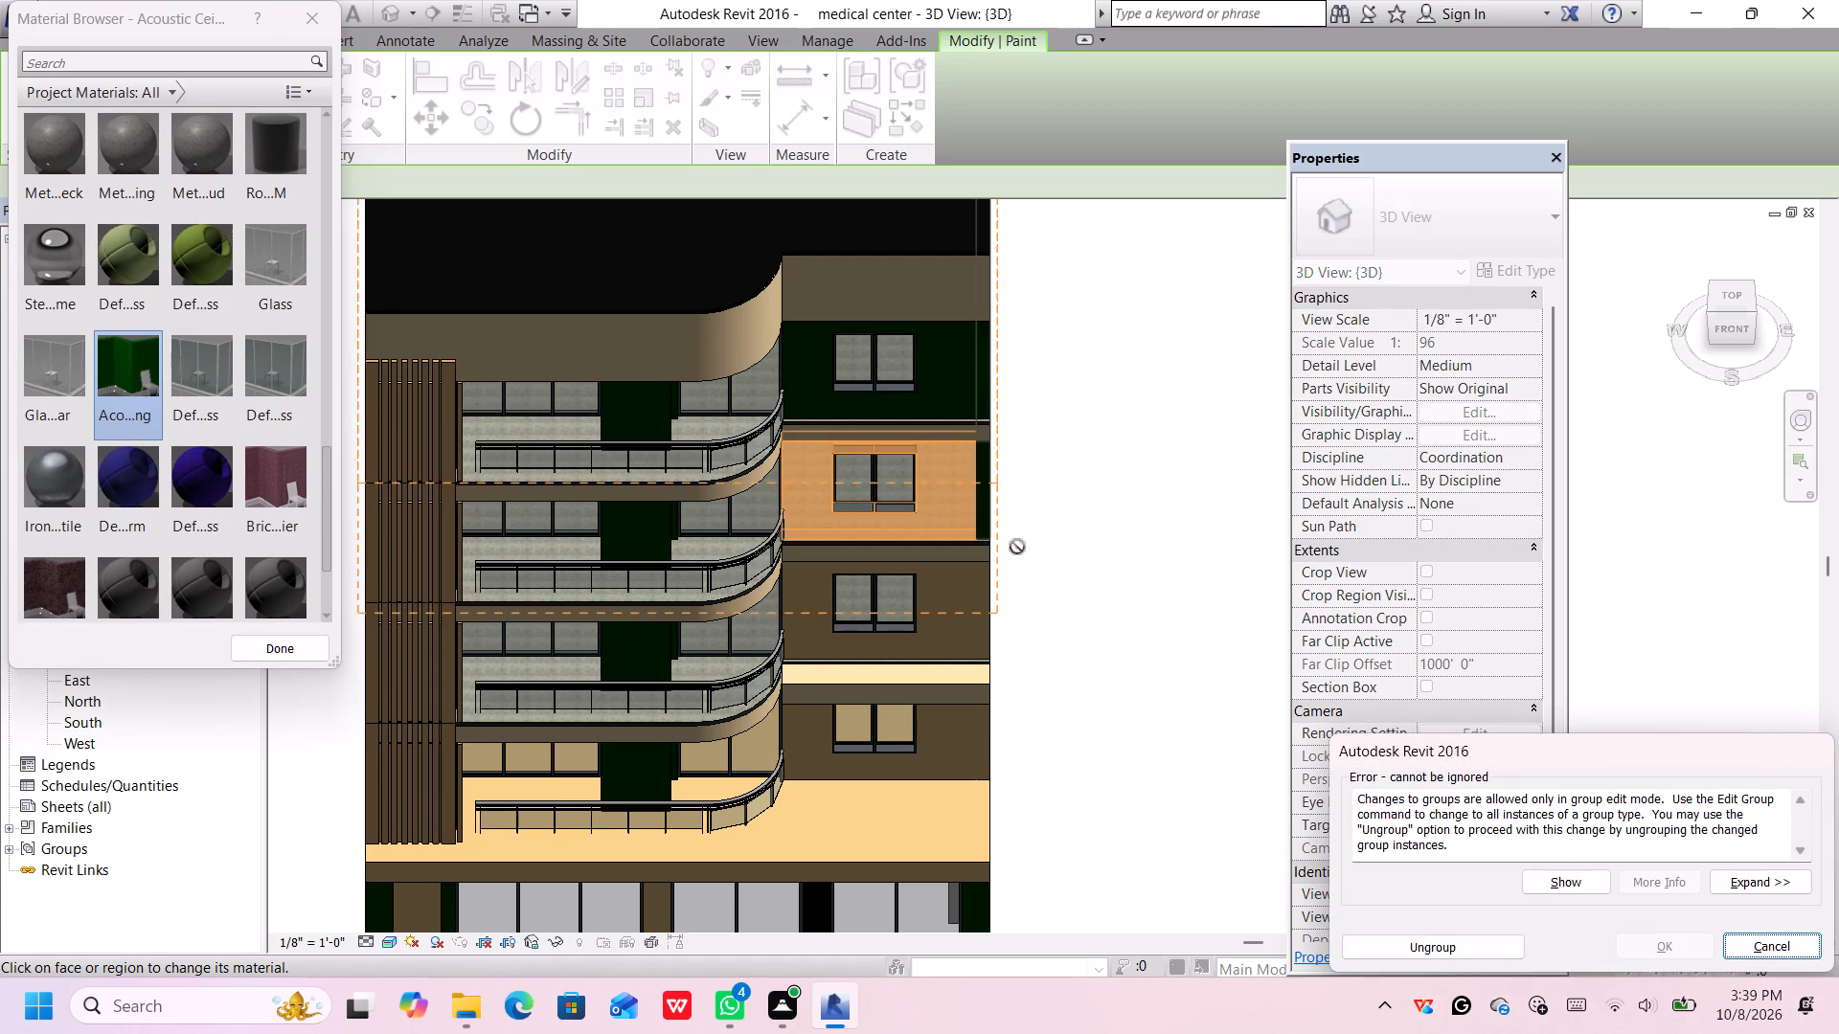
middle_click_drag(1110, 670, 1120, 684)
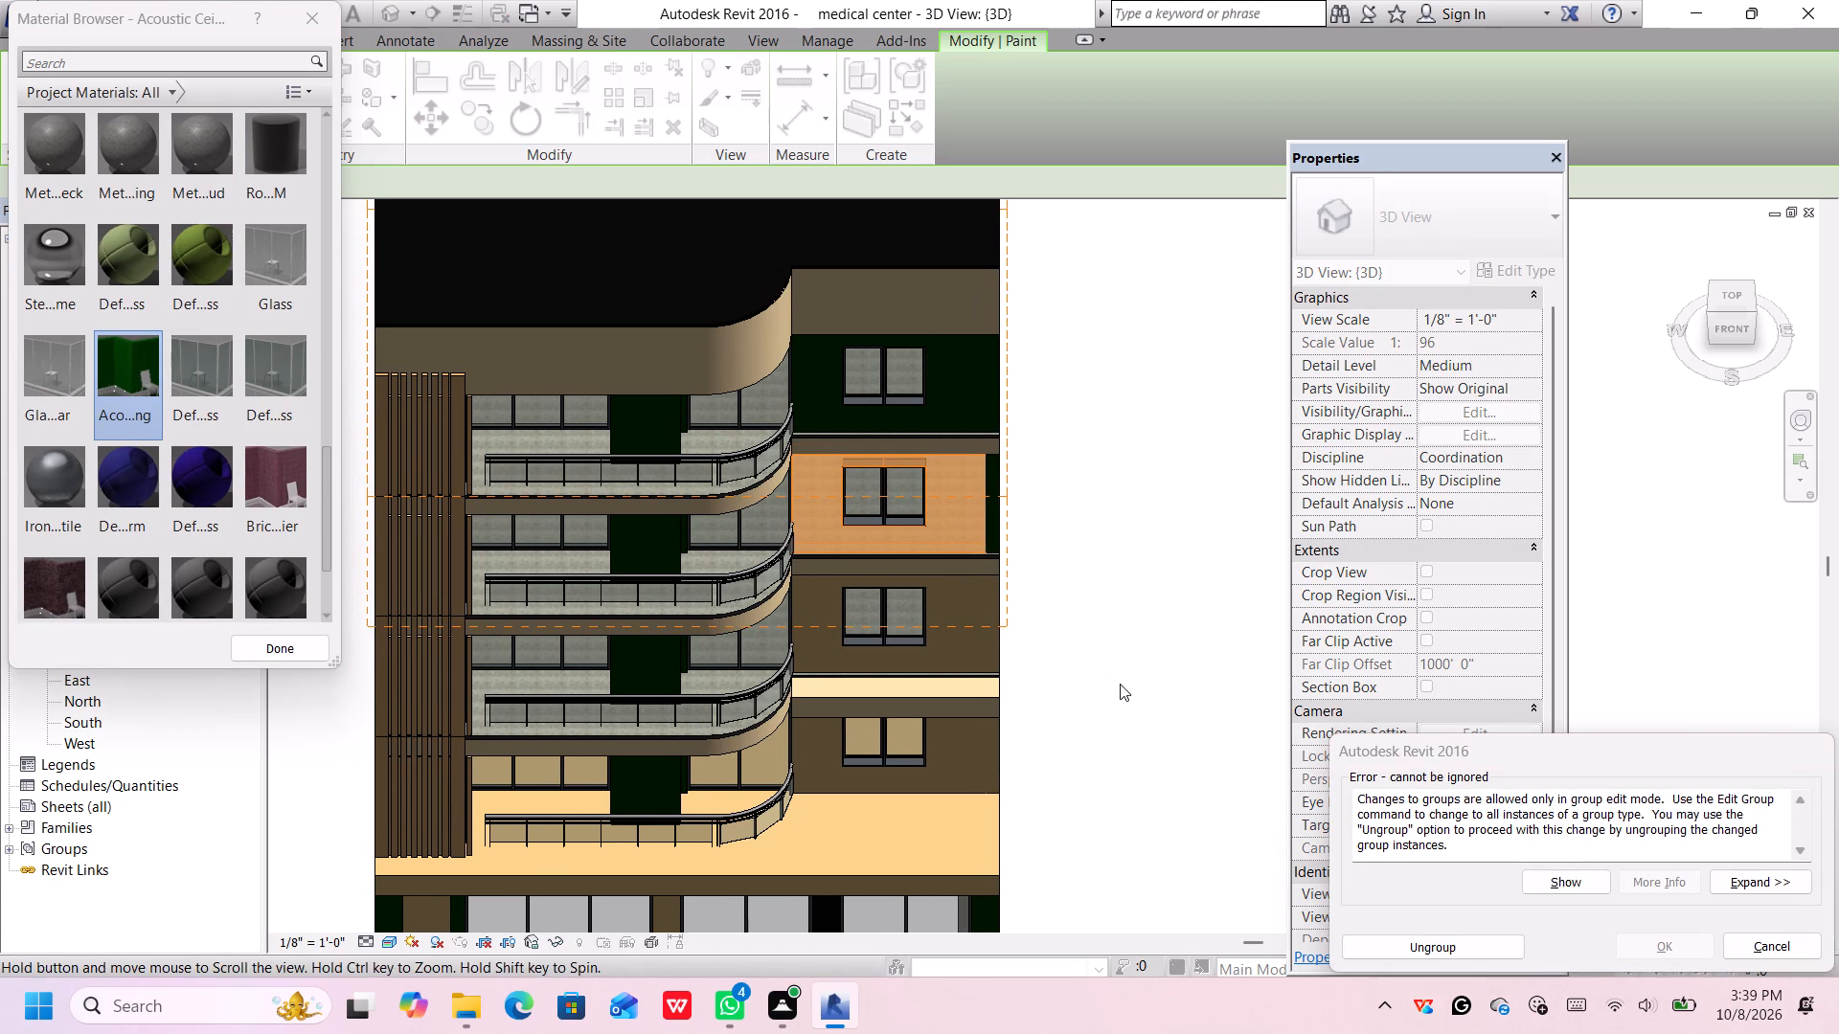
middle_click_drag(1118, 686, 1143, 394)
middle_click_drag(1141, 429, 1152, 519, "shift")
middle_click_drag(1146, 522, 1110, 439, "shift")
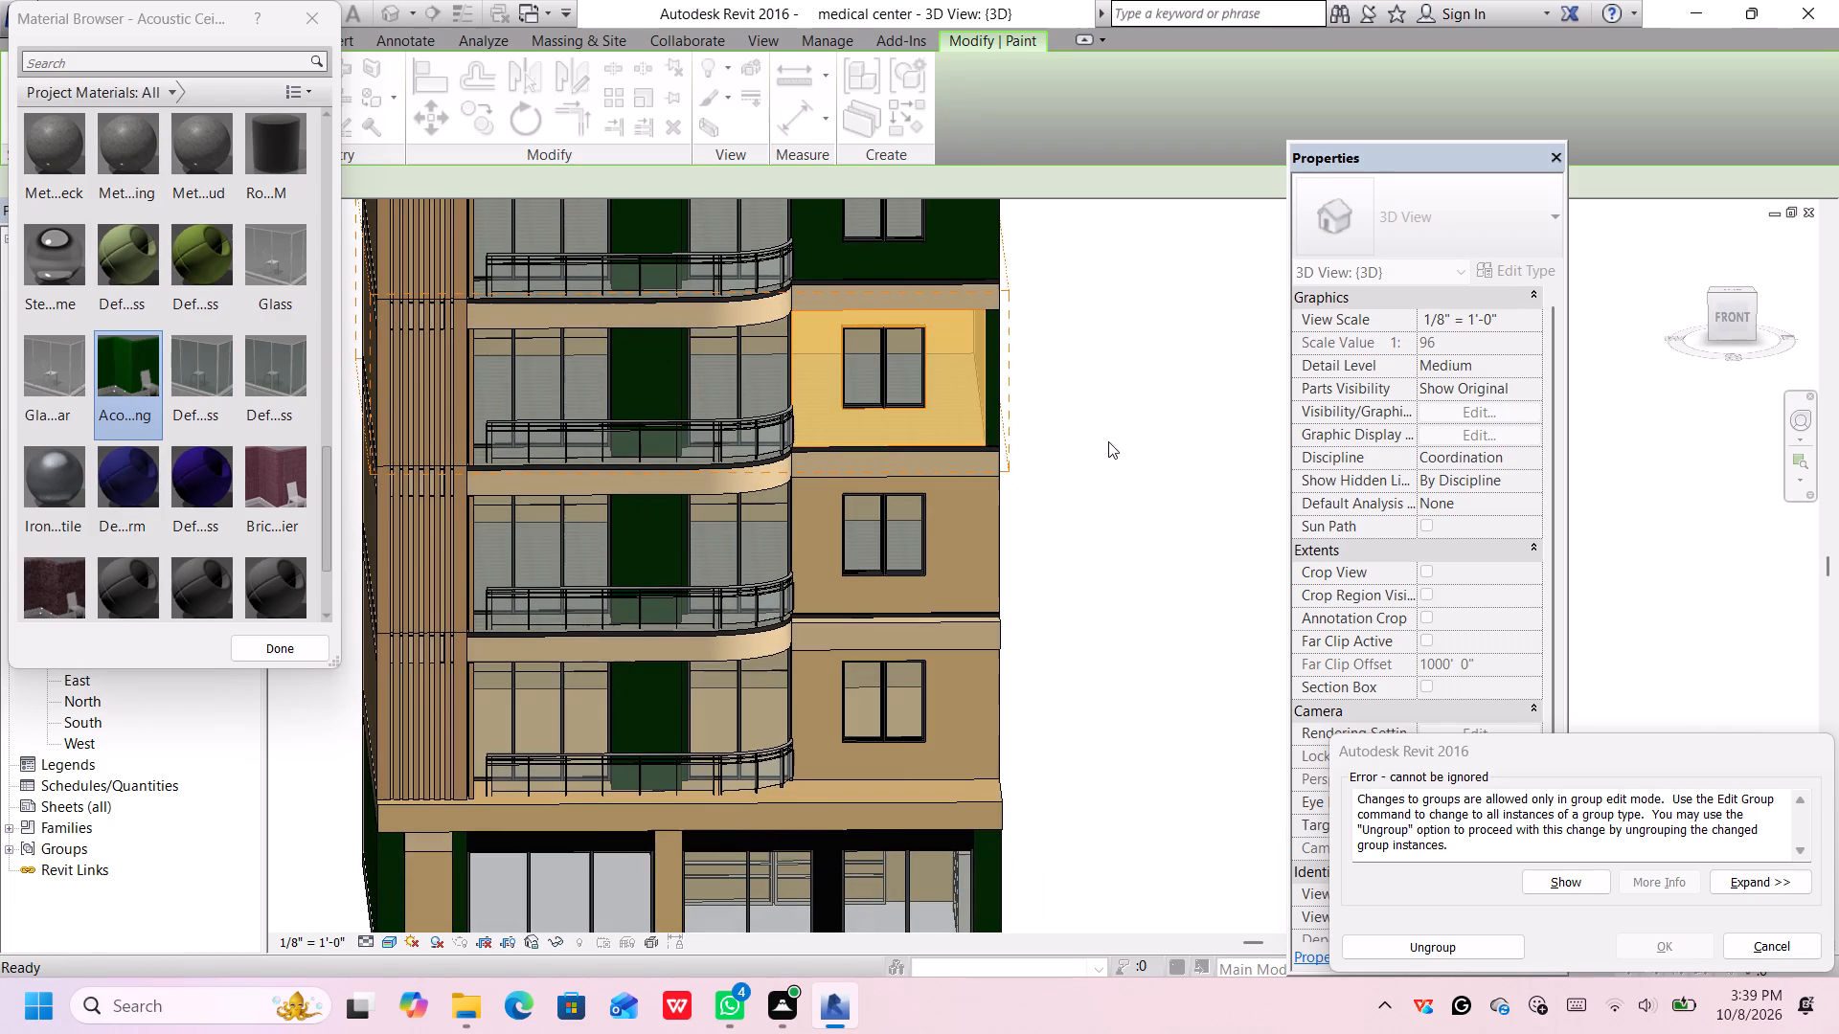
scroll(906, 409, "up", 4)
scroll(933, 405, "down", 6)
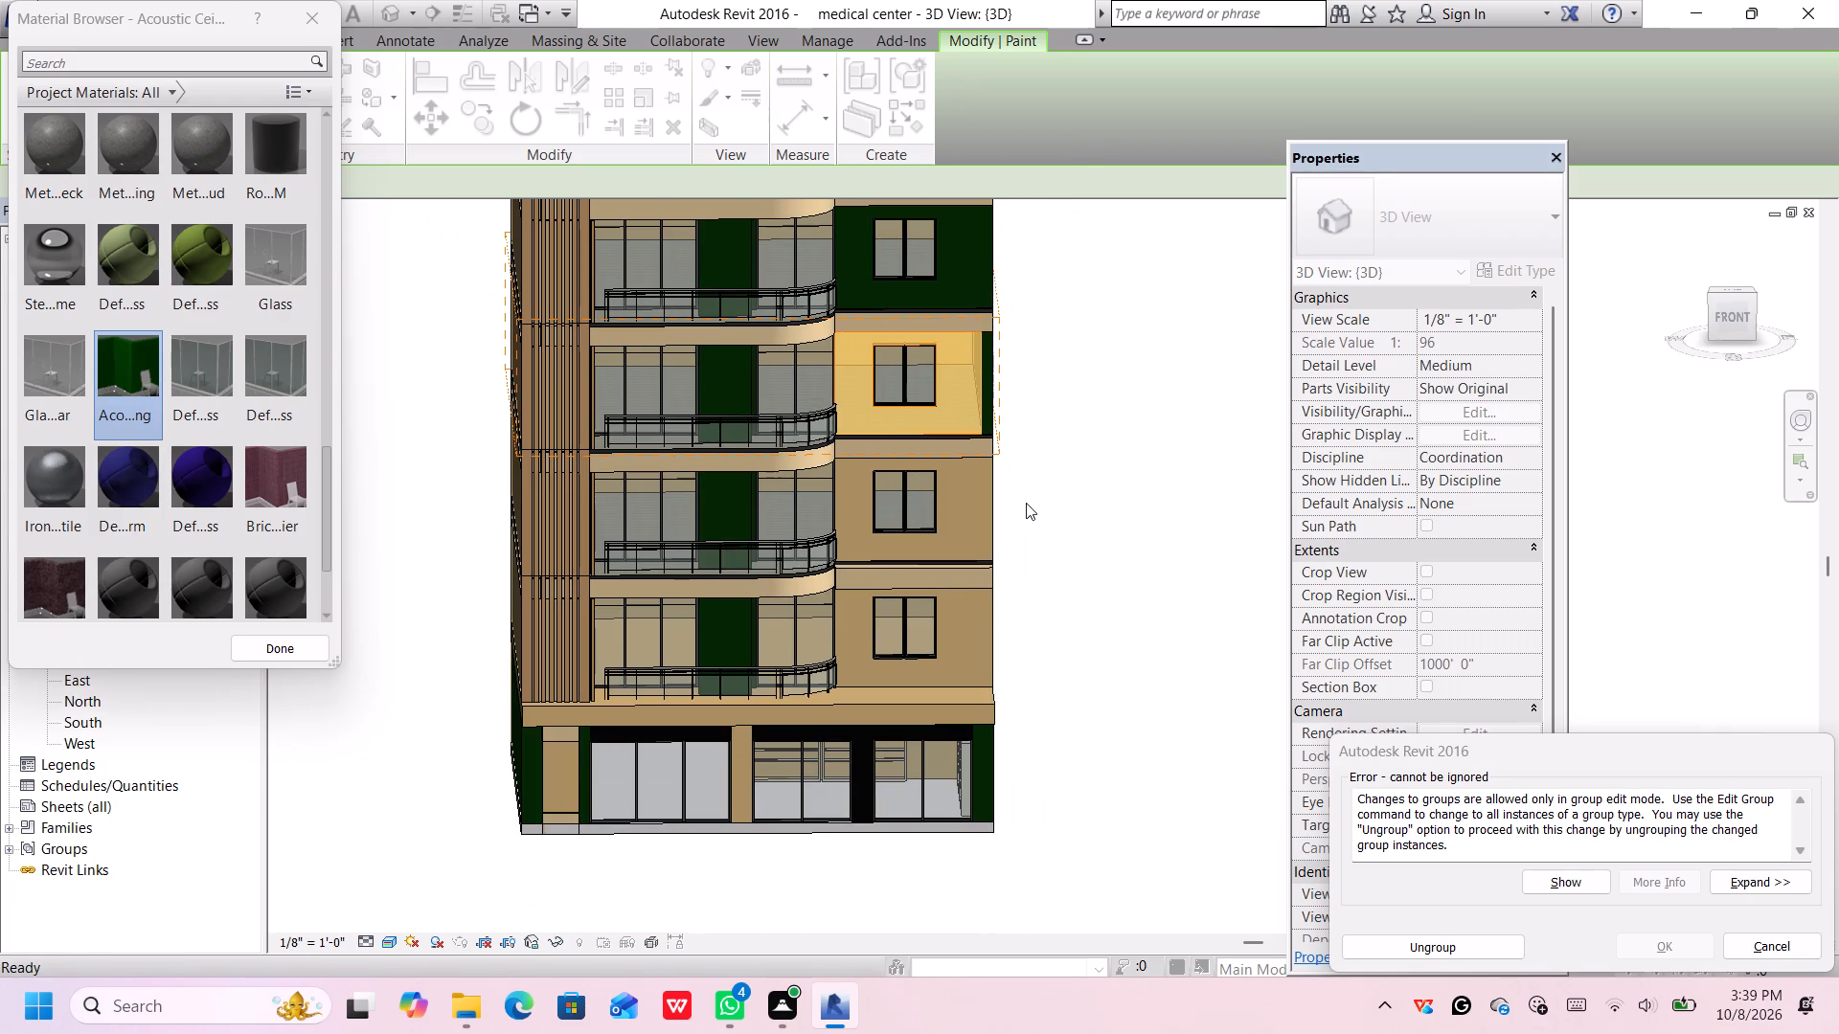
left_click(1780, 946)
Ungroup the two ff model groups forming the storeys directly below the green-painted one.
scroll(1240, 674, "down", 3)
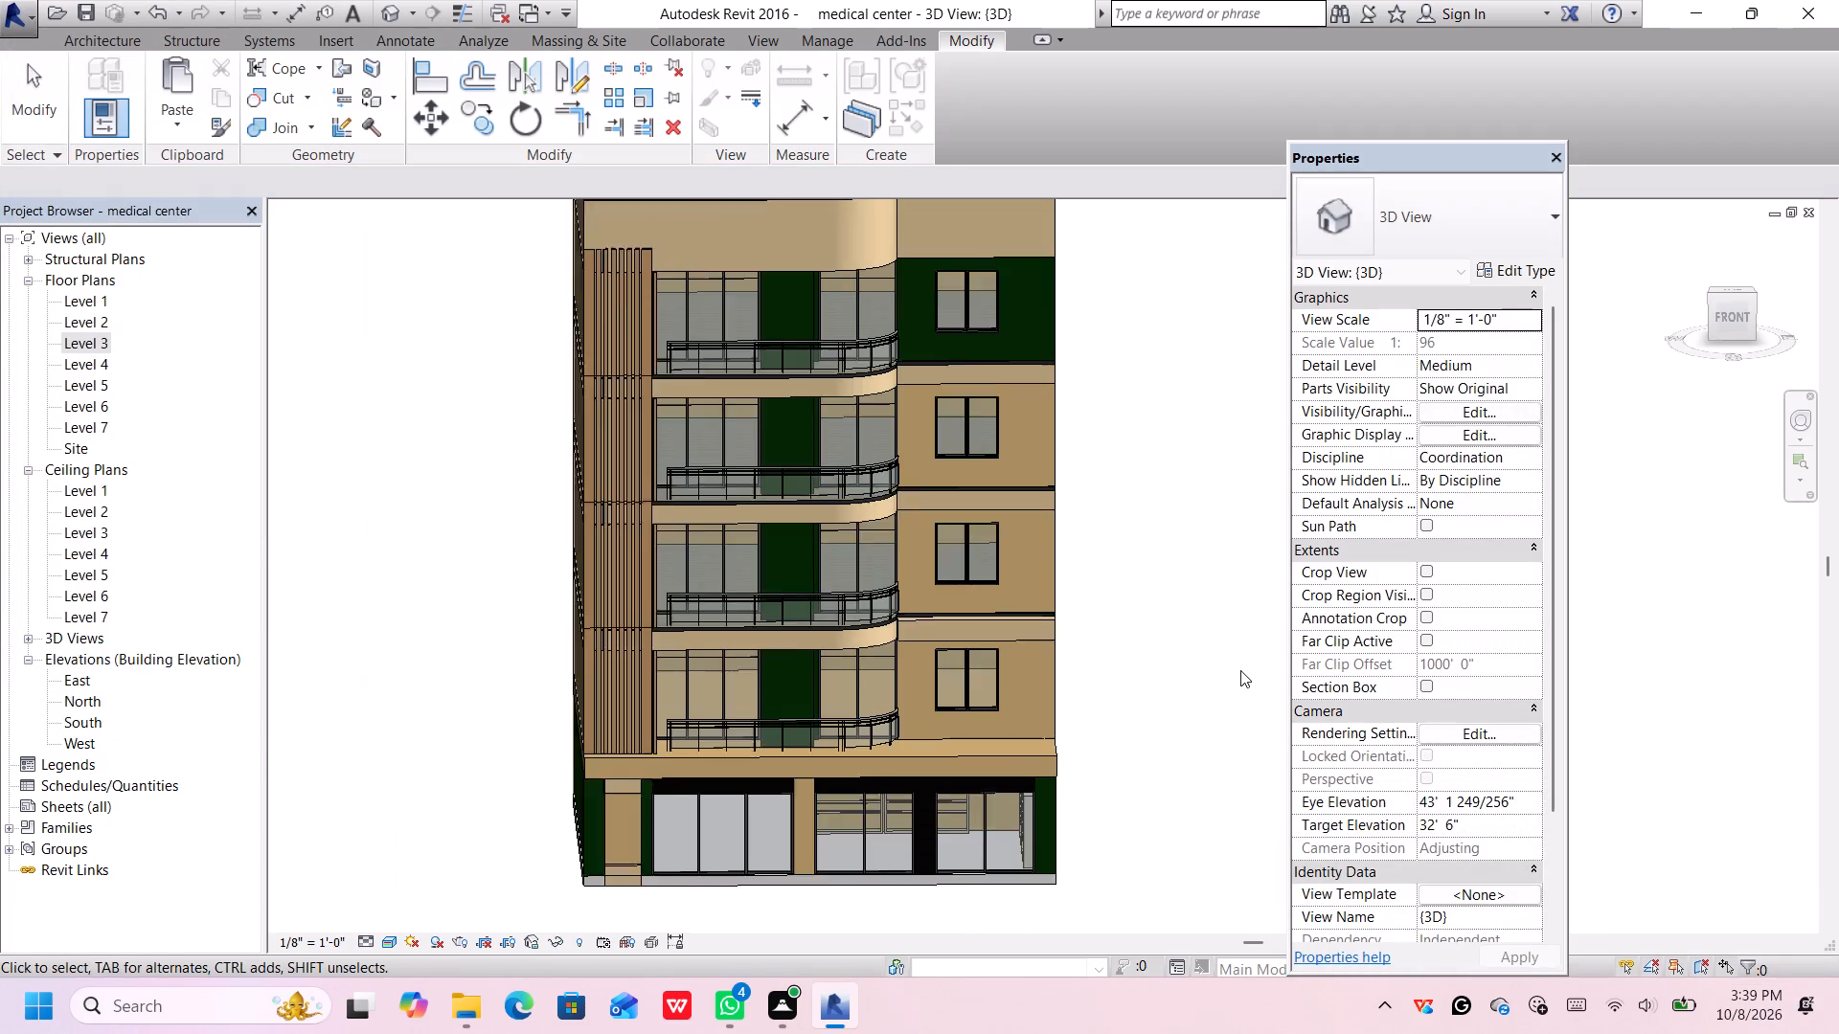
middle_click_drag(1226, 607, 1172, 606)
key("space")
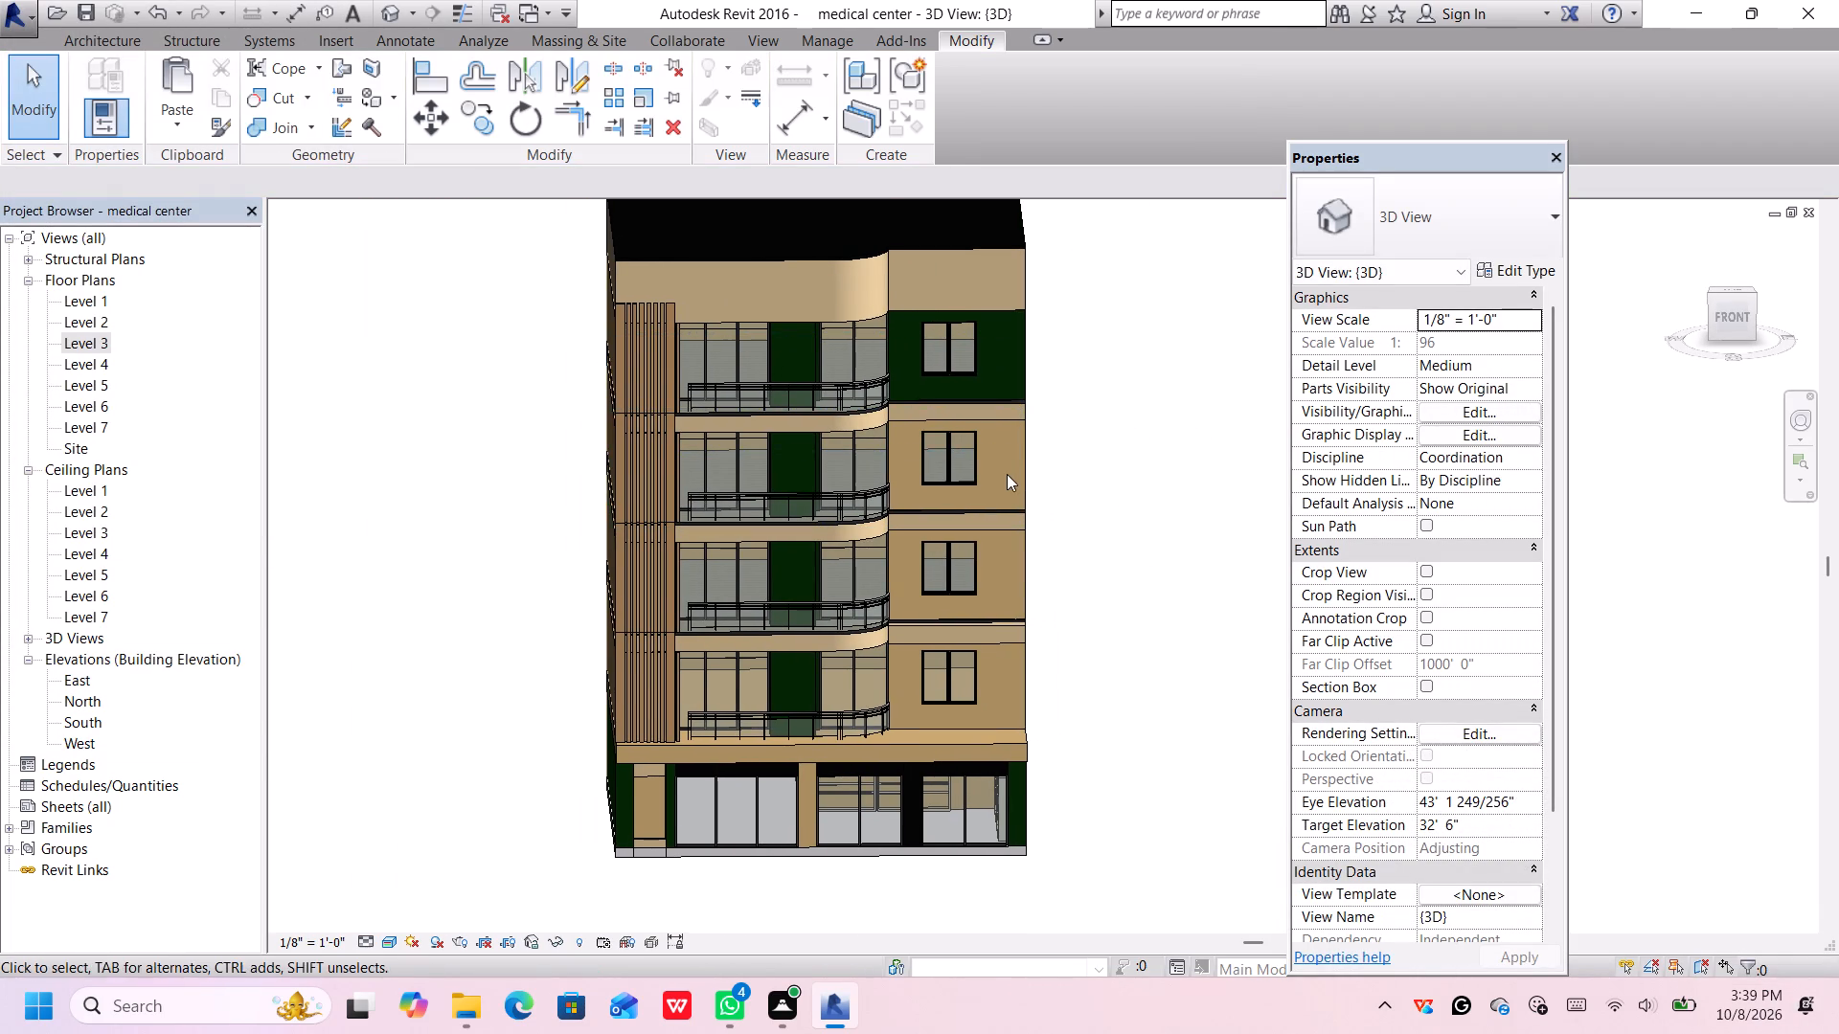
left_click(1007, 474)
left_click(1014, 472)
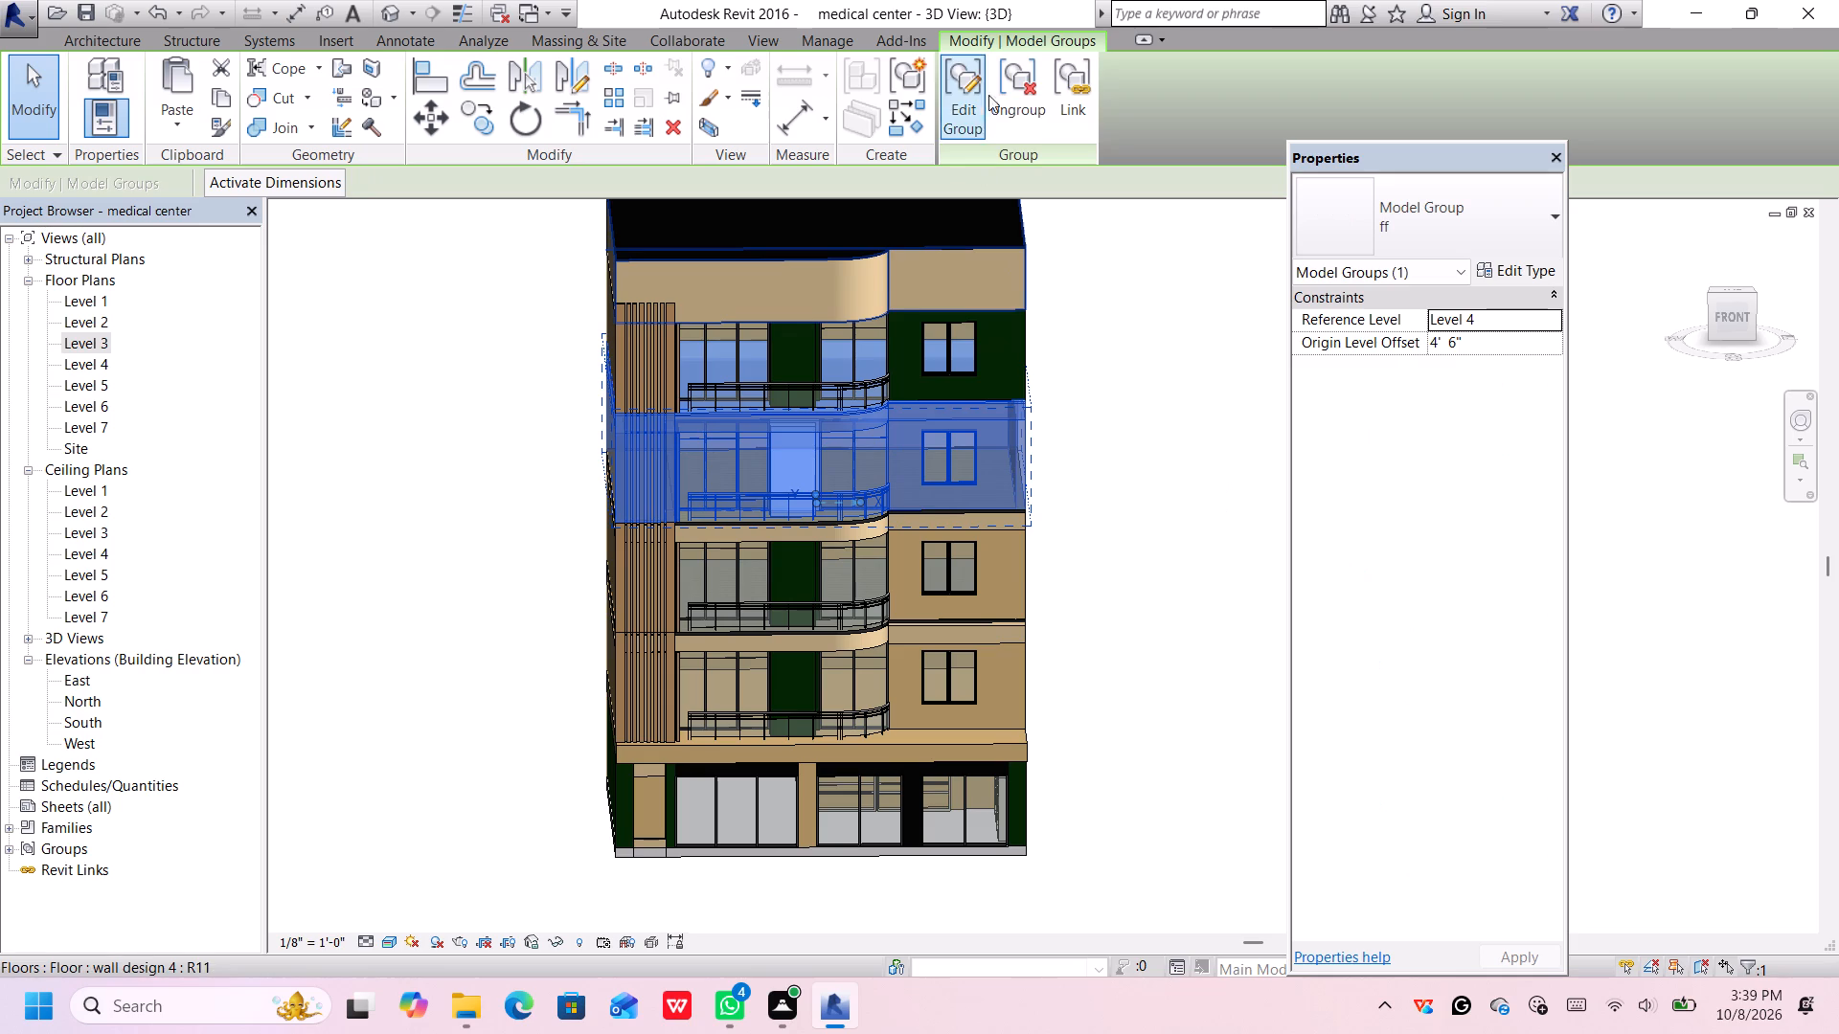
left_click(1012, 89)
left_click(981, 567)
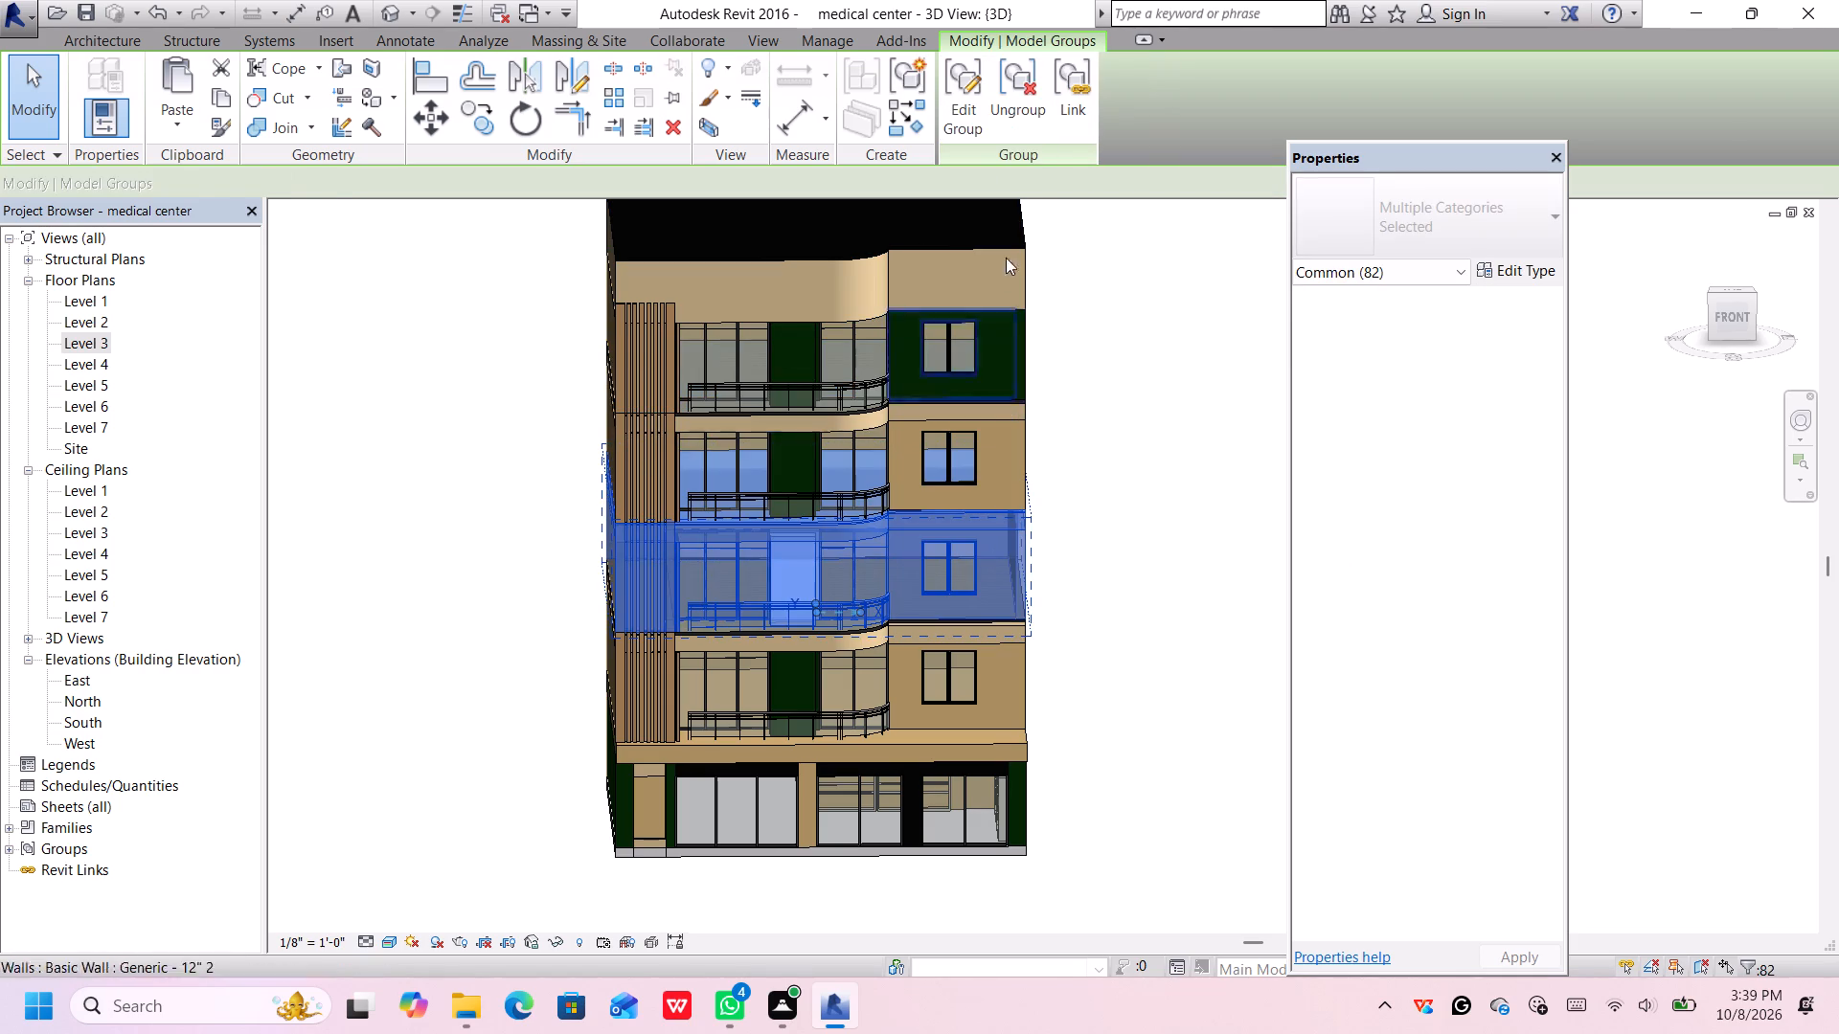
left_click(1029, 85)
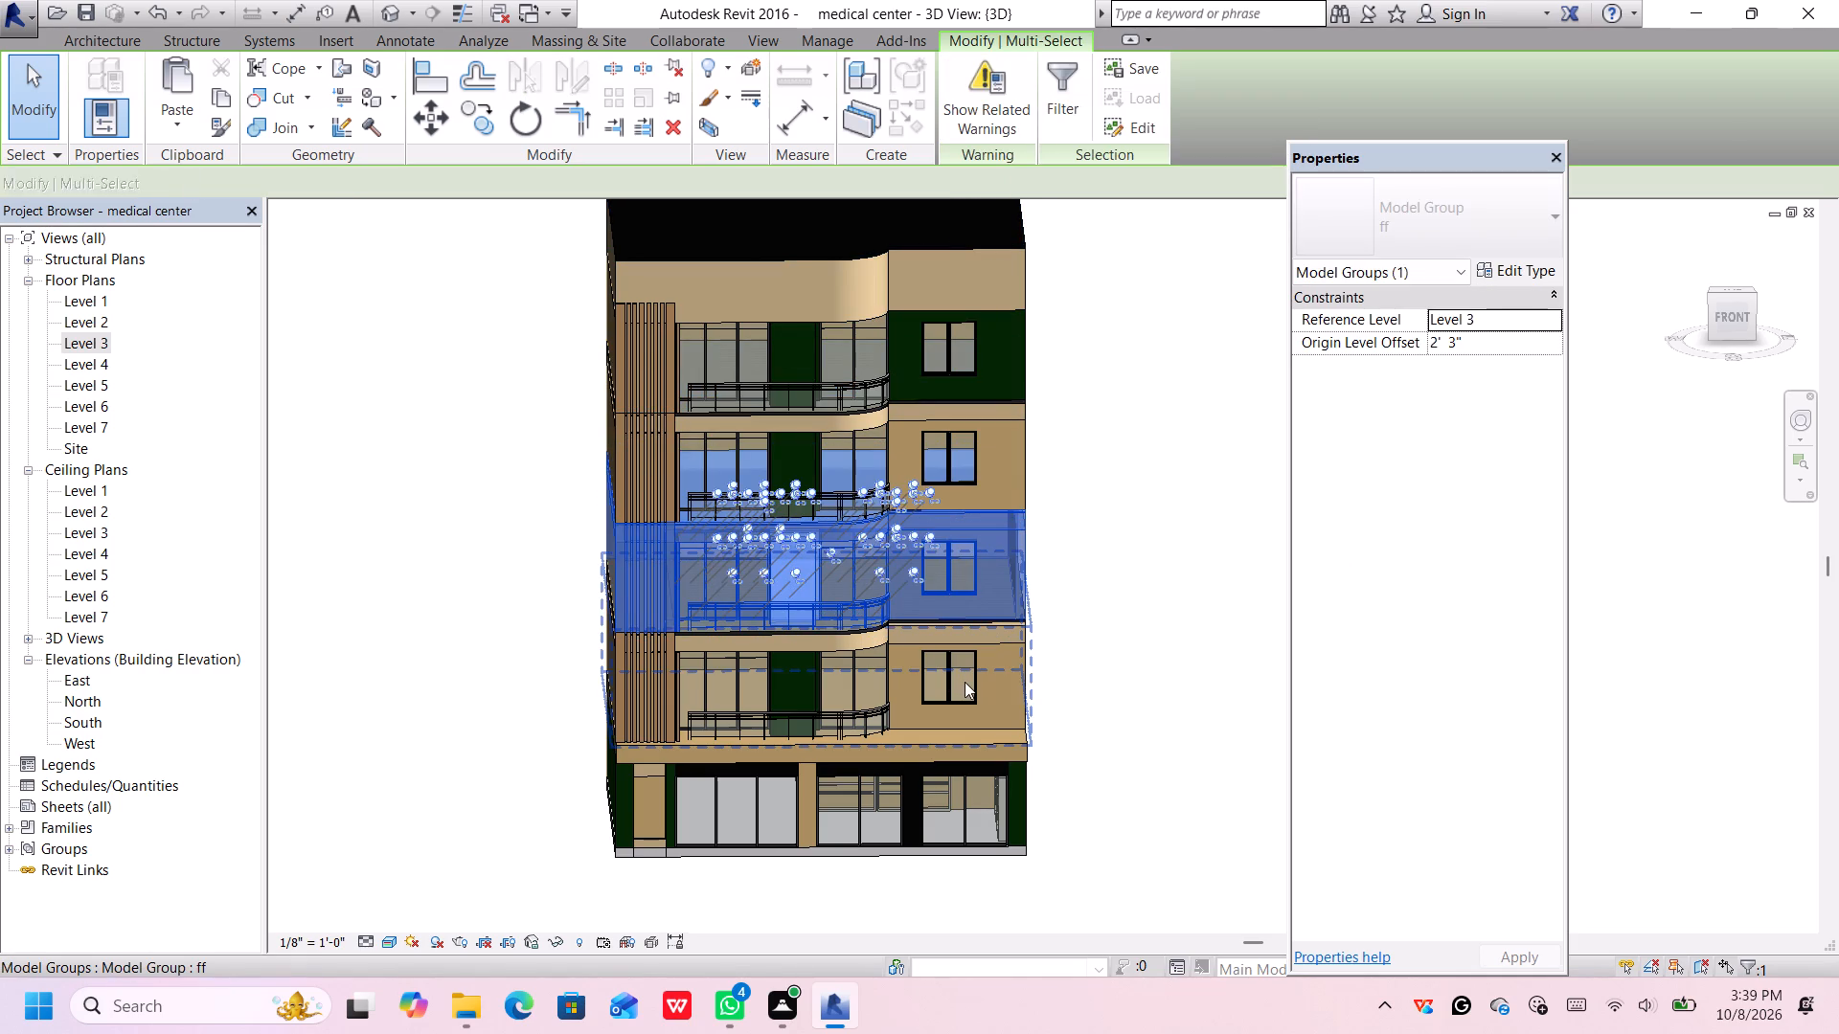
left_click(965, 682)
left_click(1133, 554)
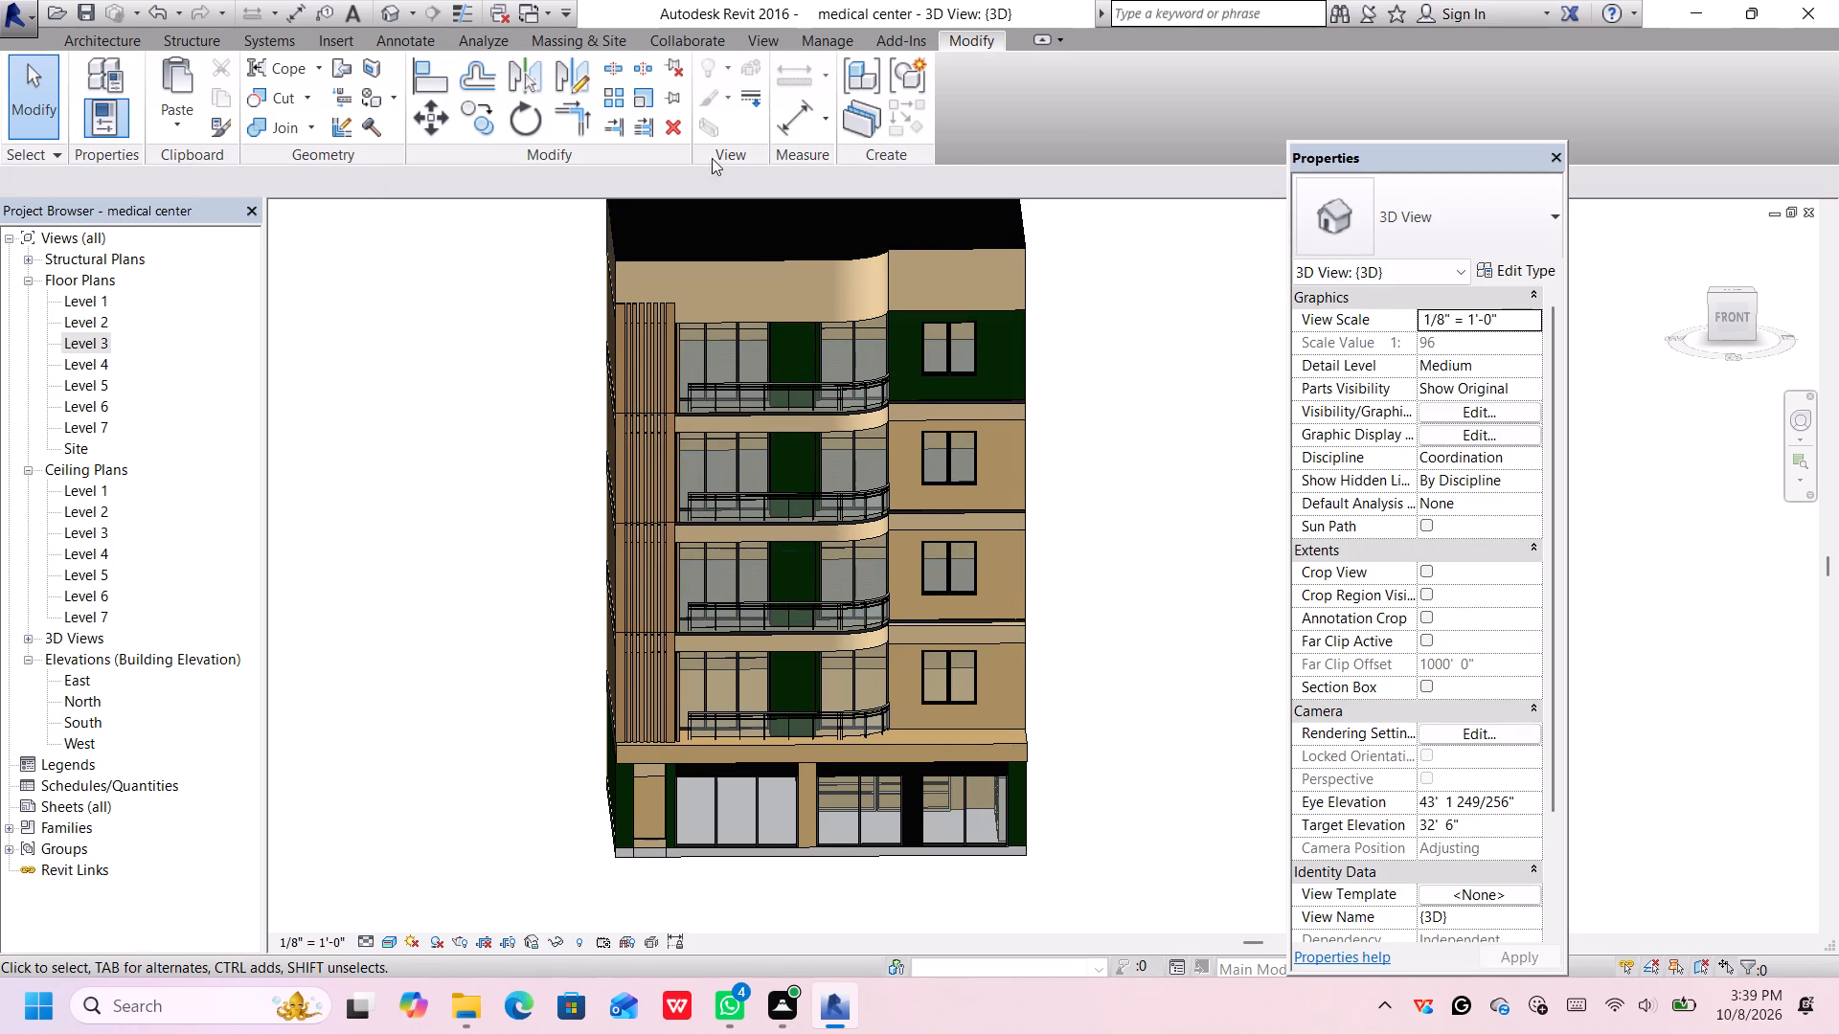
Paint the window walls of the two ungrouped storeys beside the curved balconies with Acoustic Ceiling Tile 24 x 24.
left_click(392, 96)
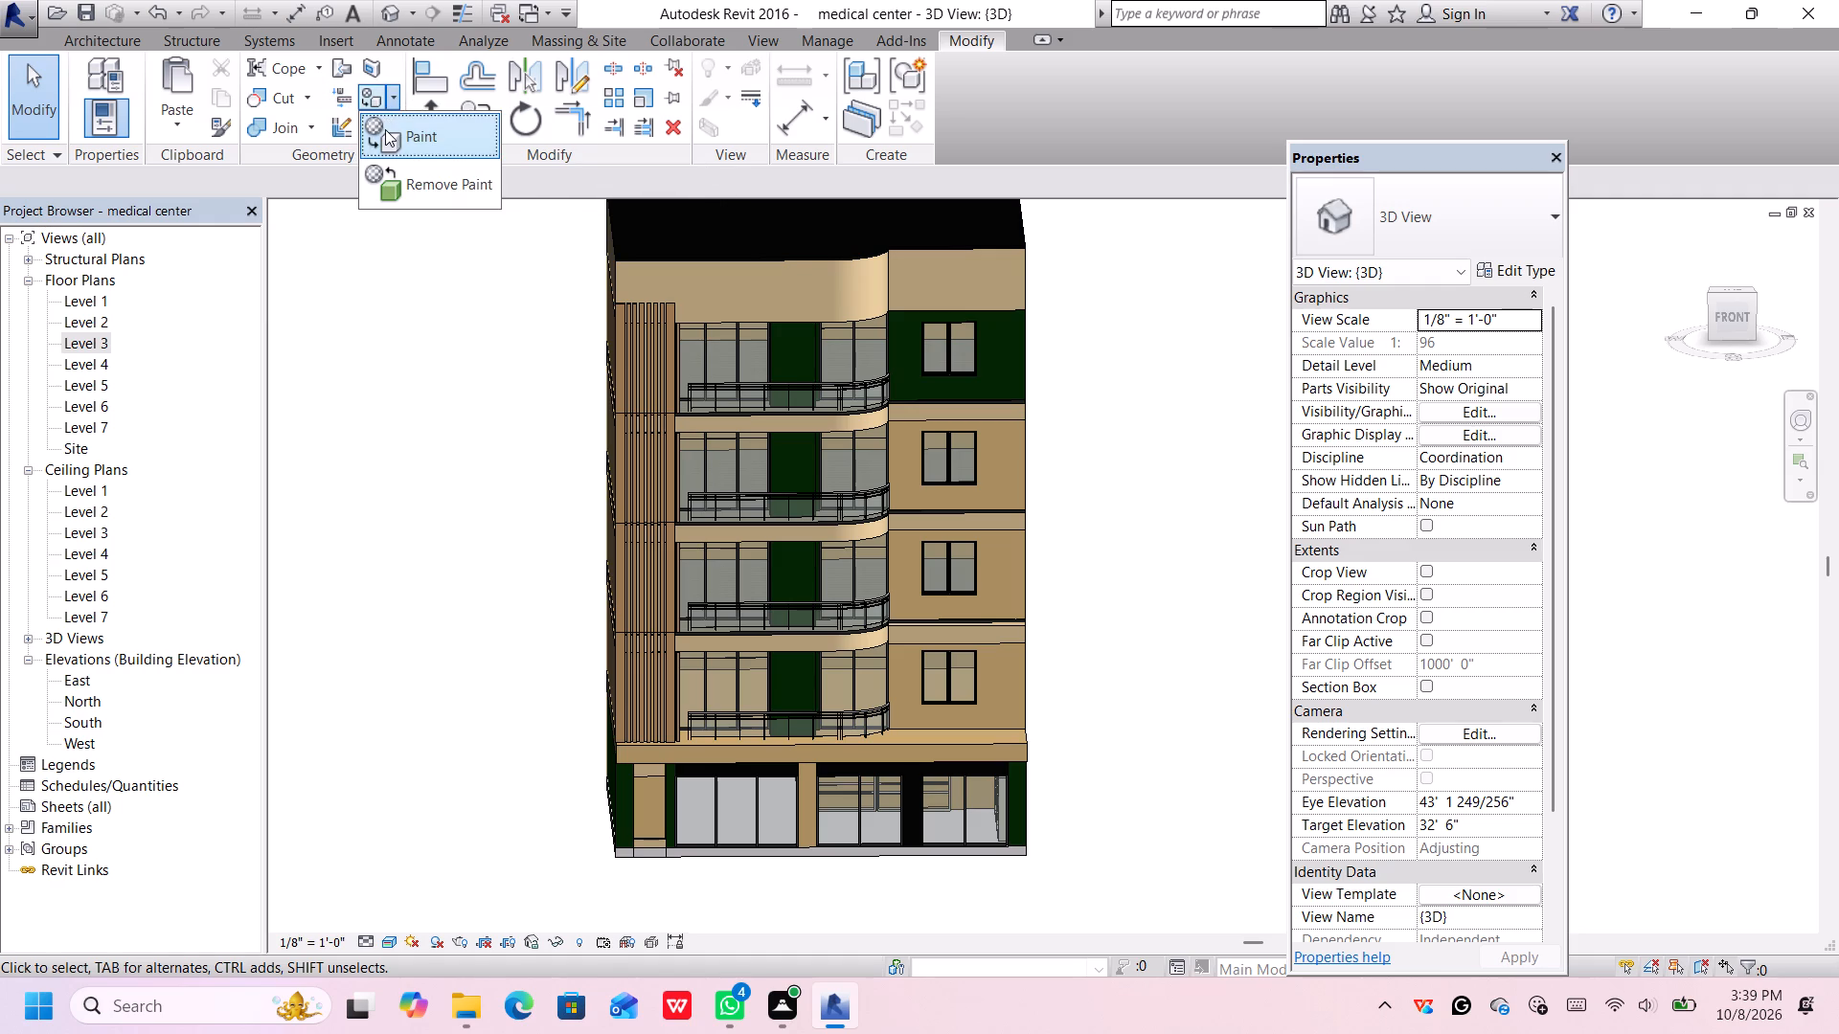
left_click(385, 131)
left_click(124, 369)
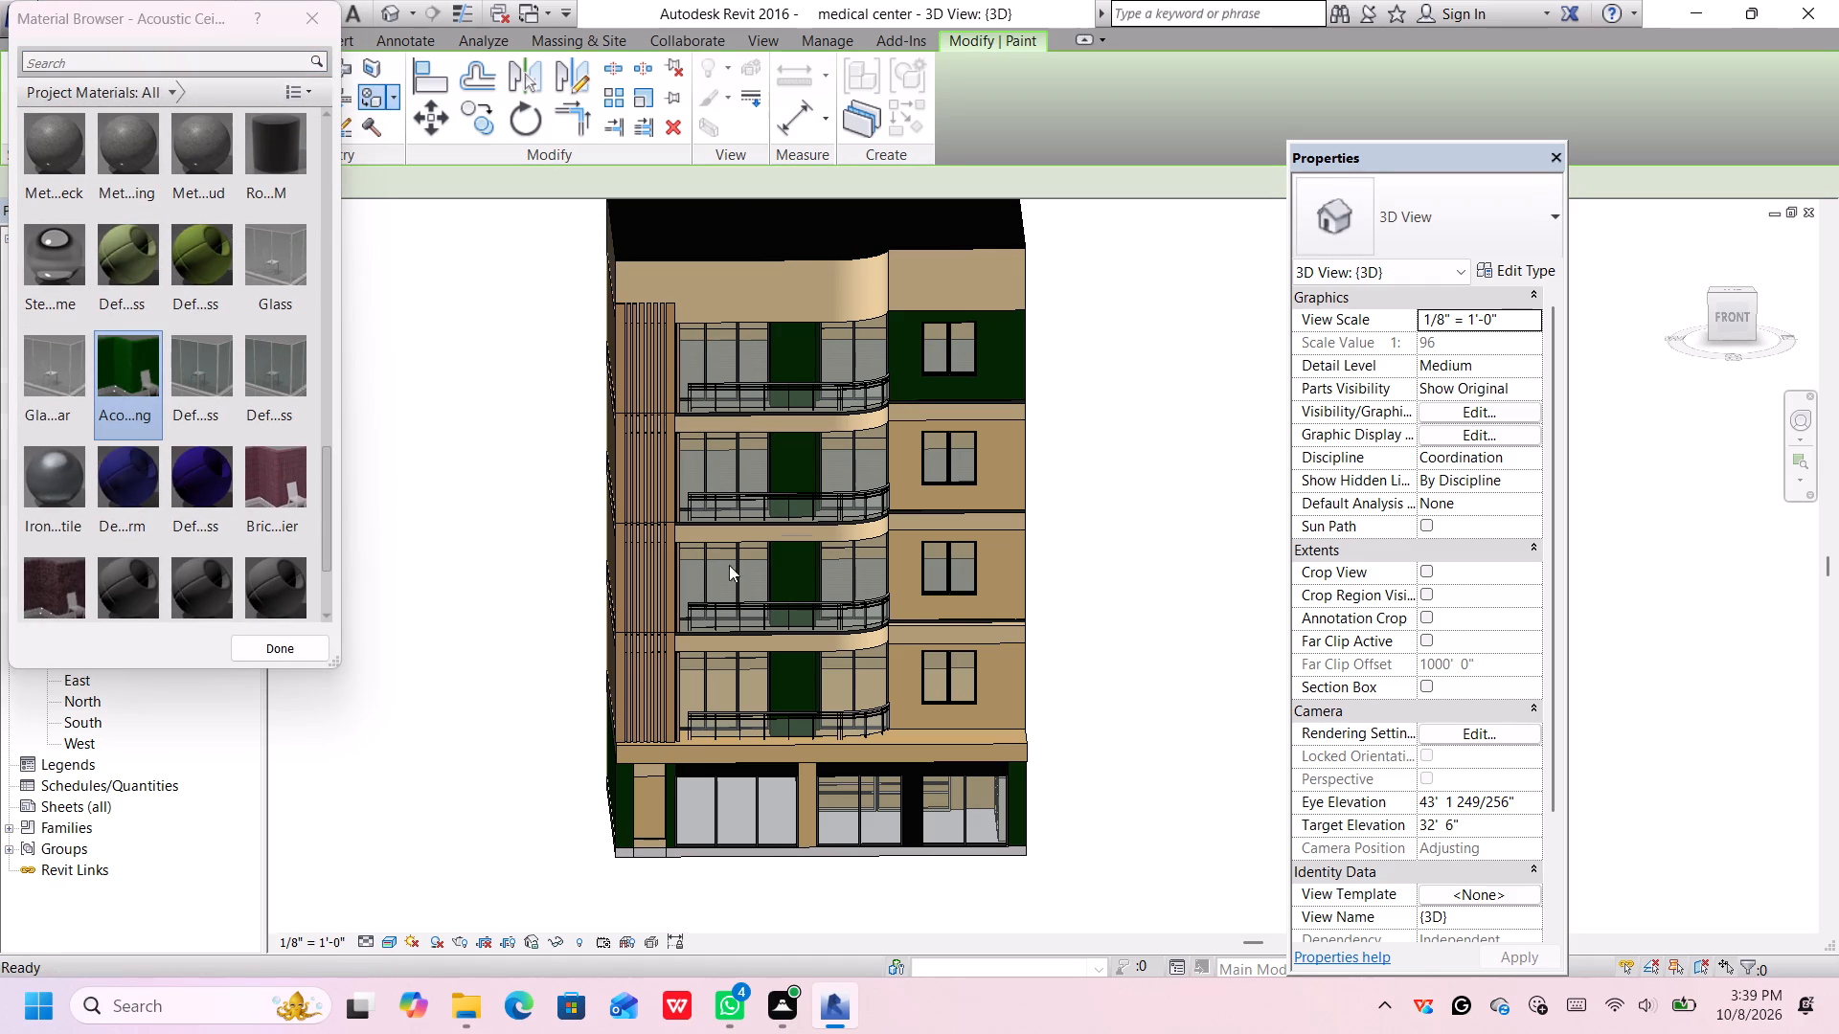
left_click(1005, 463)
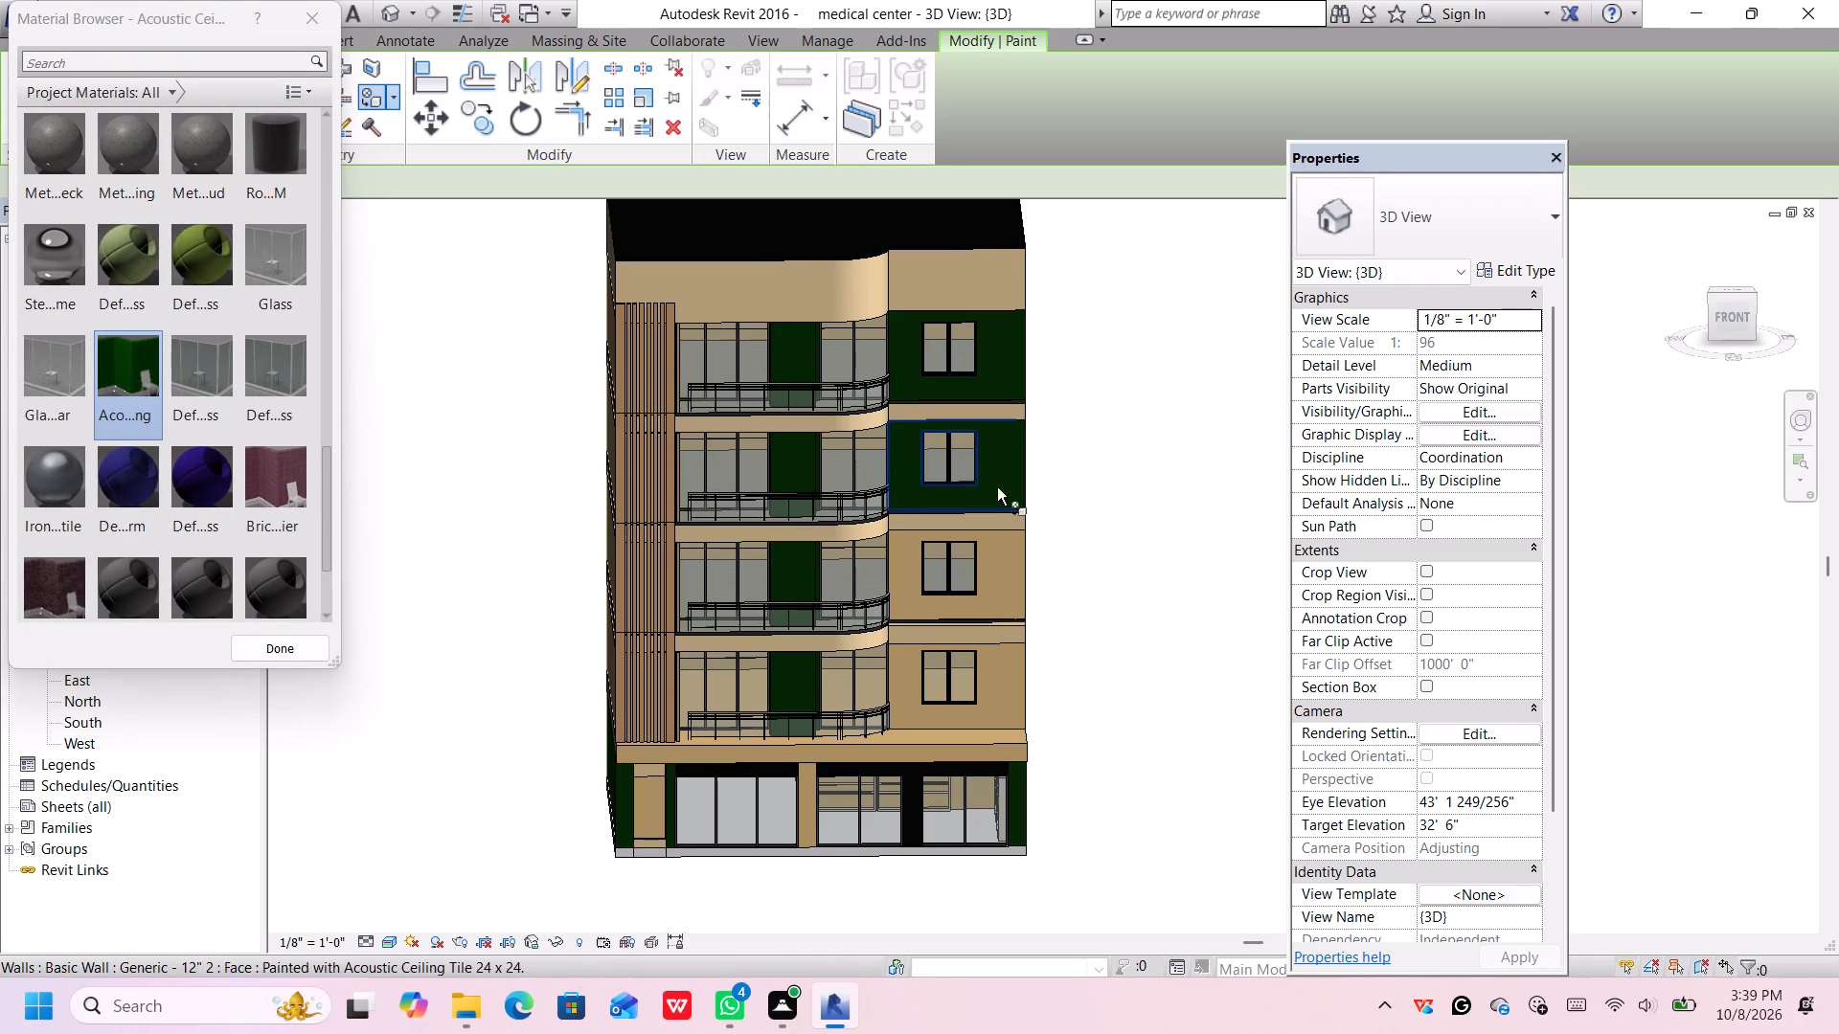
left_click(998, 572)
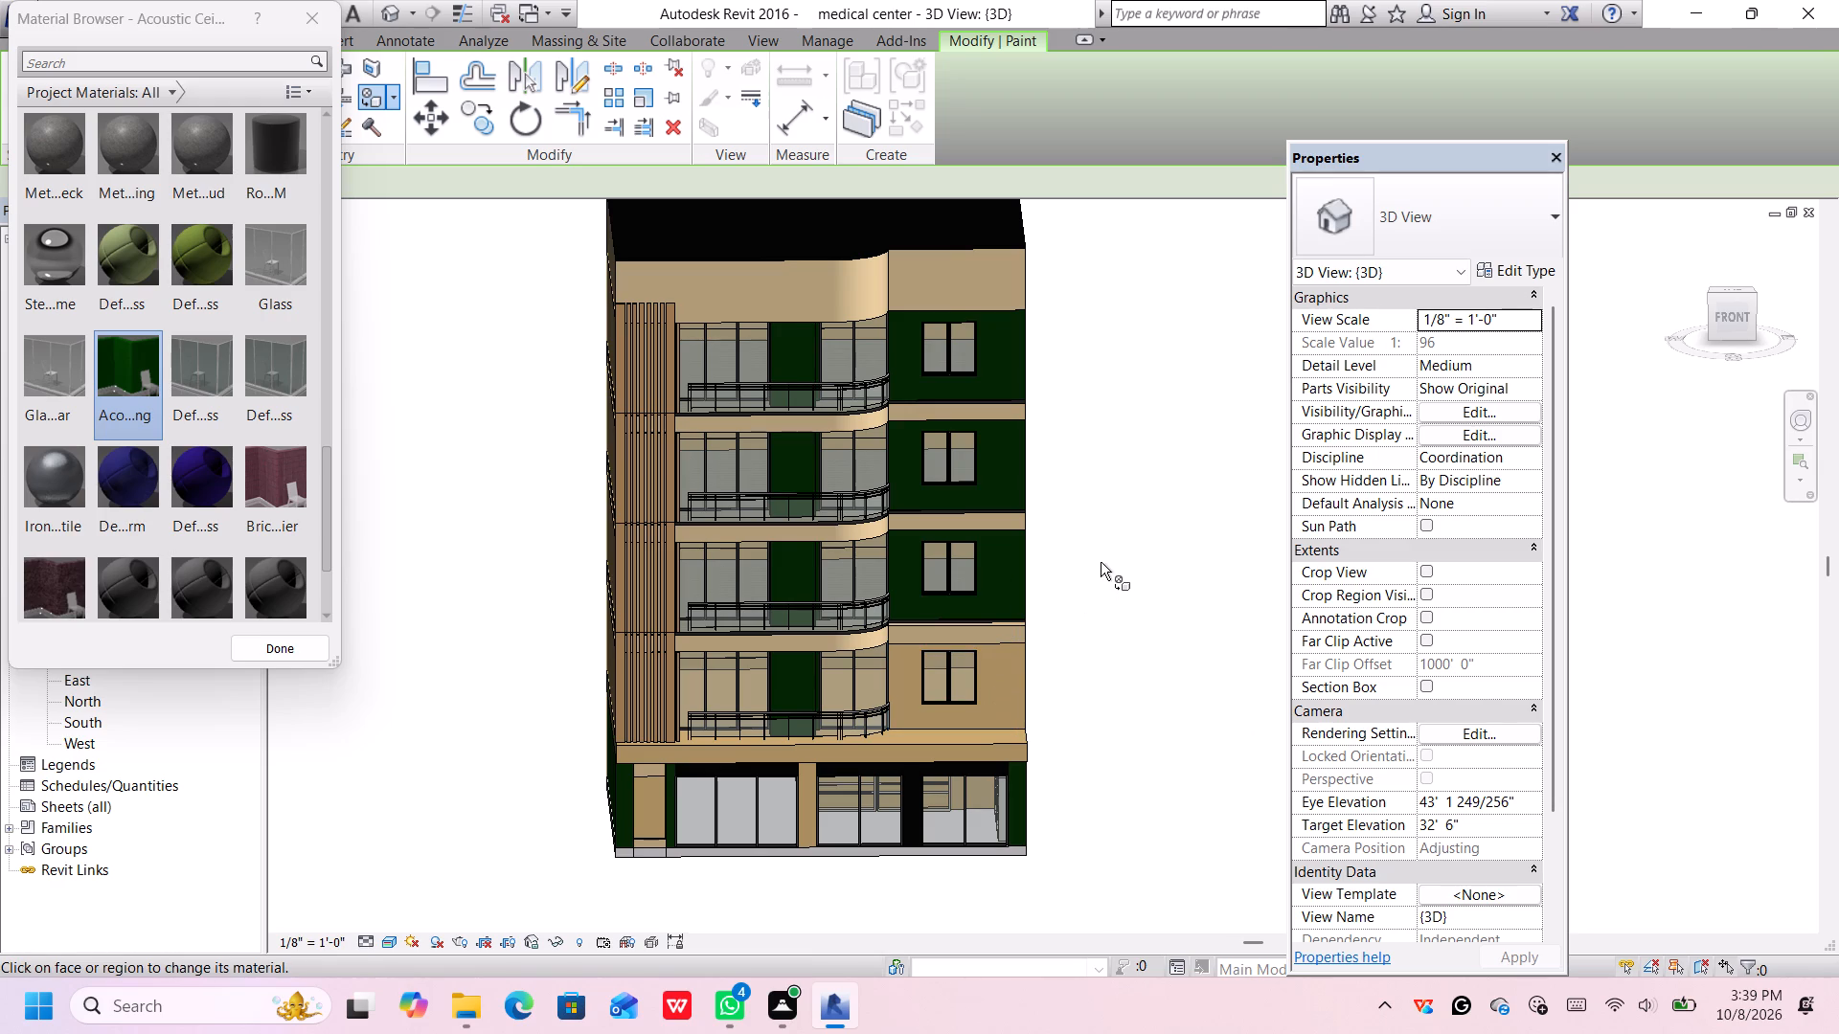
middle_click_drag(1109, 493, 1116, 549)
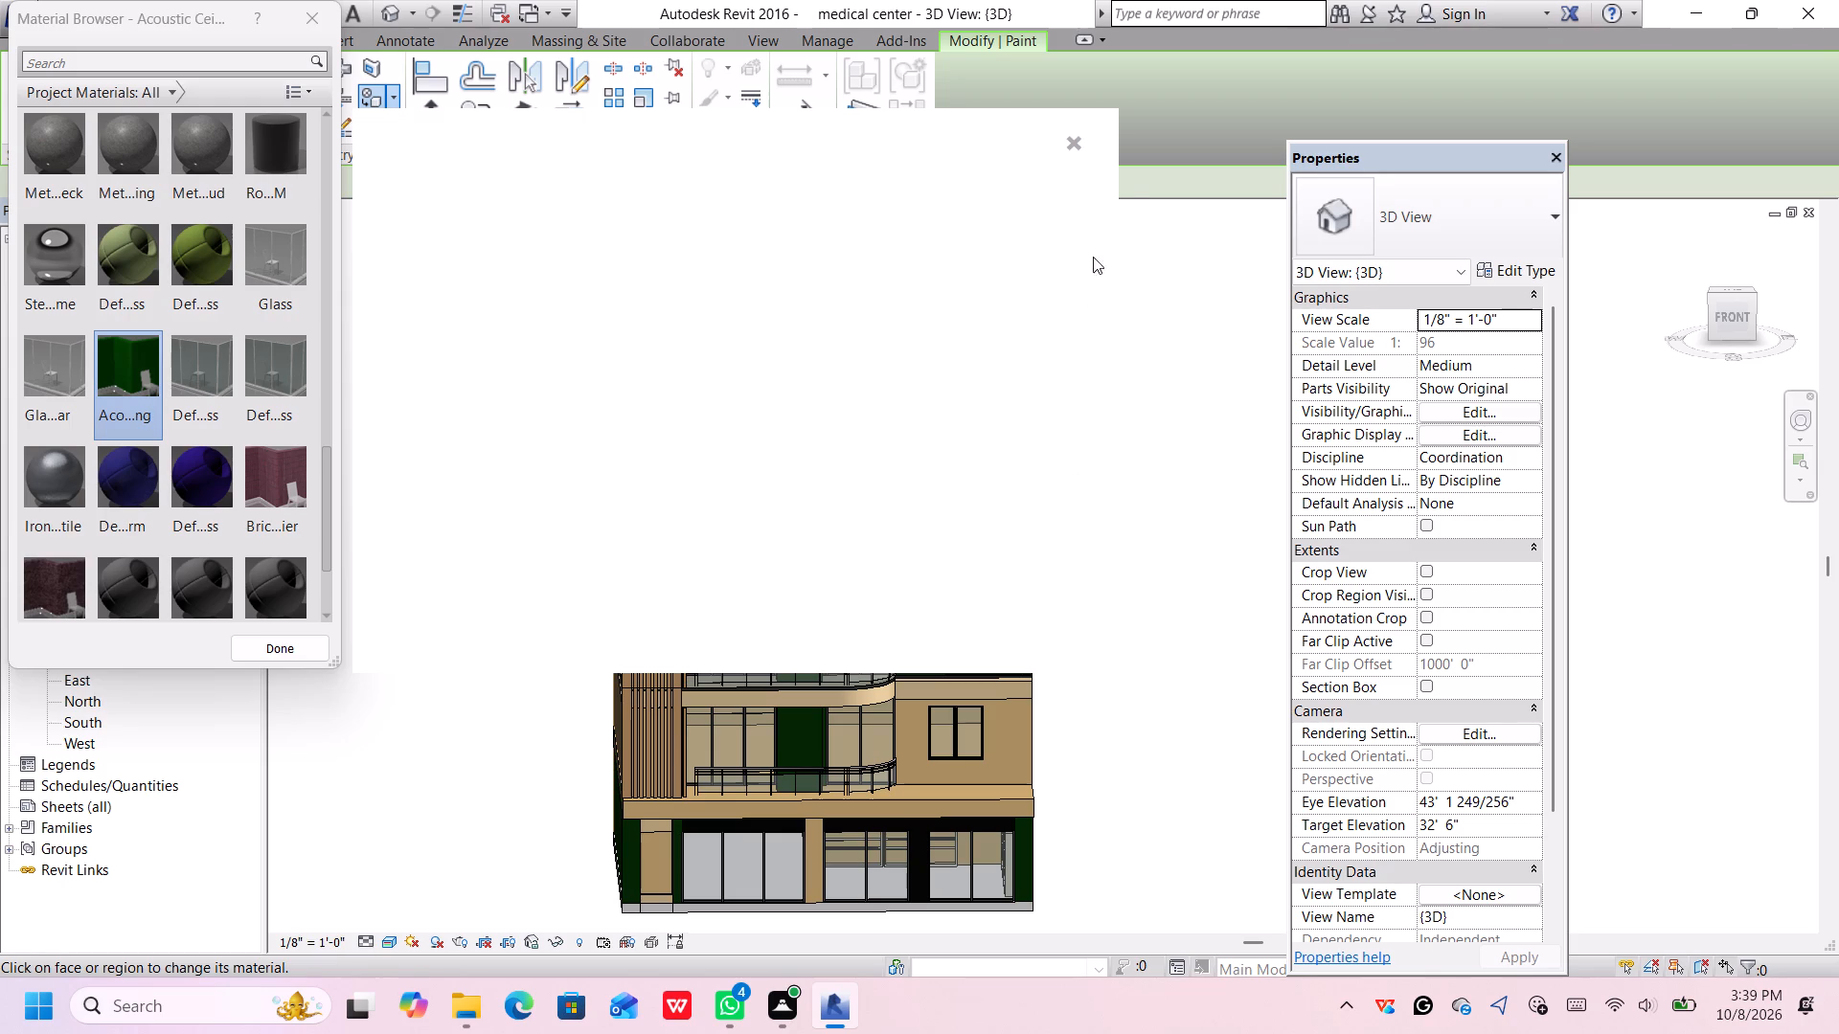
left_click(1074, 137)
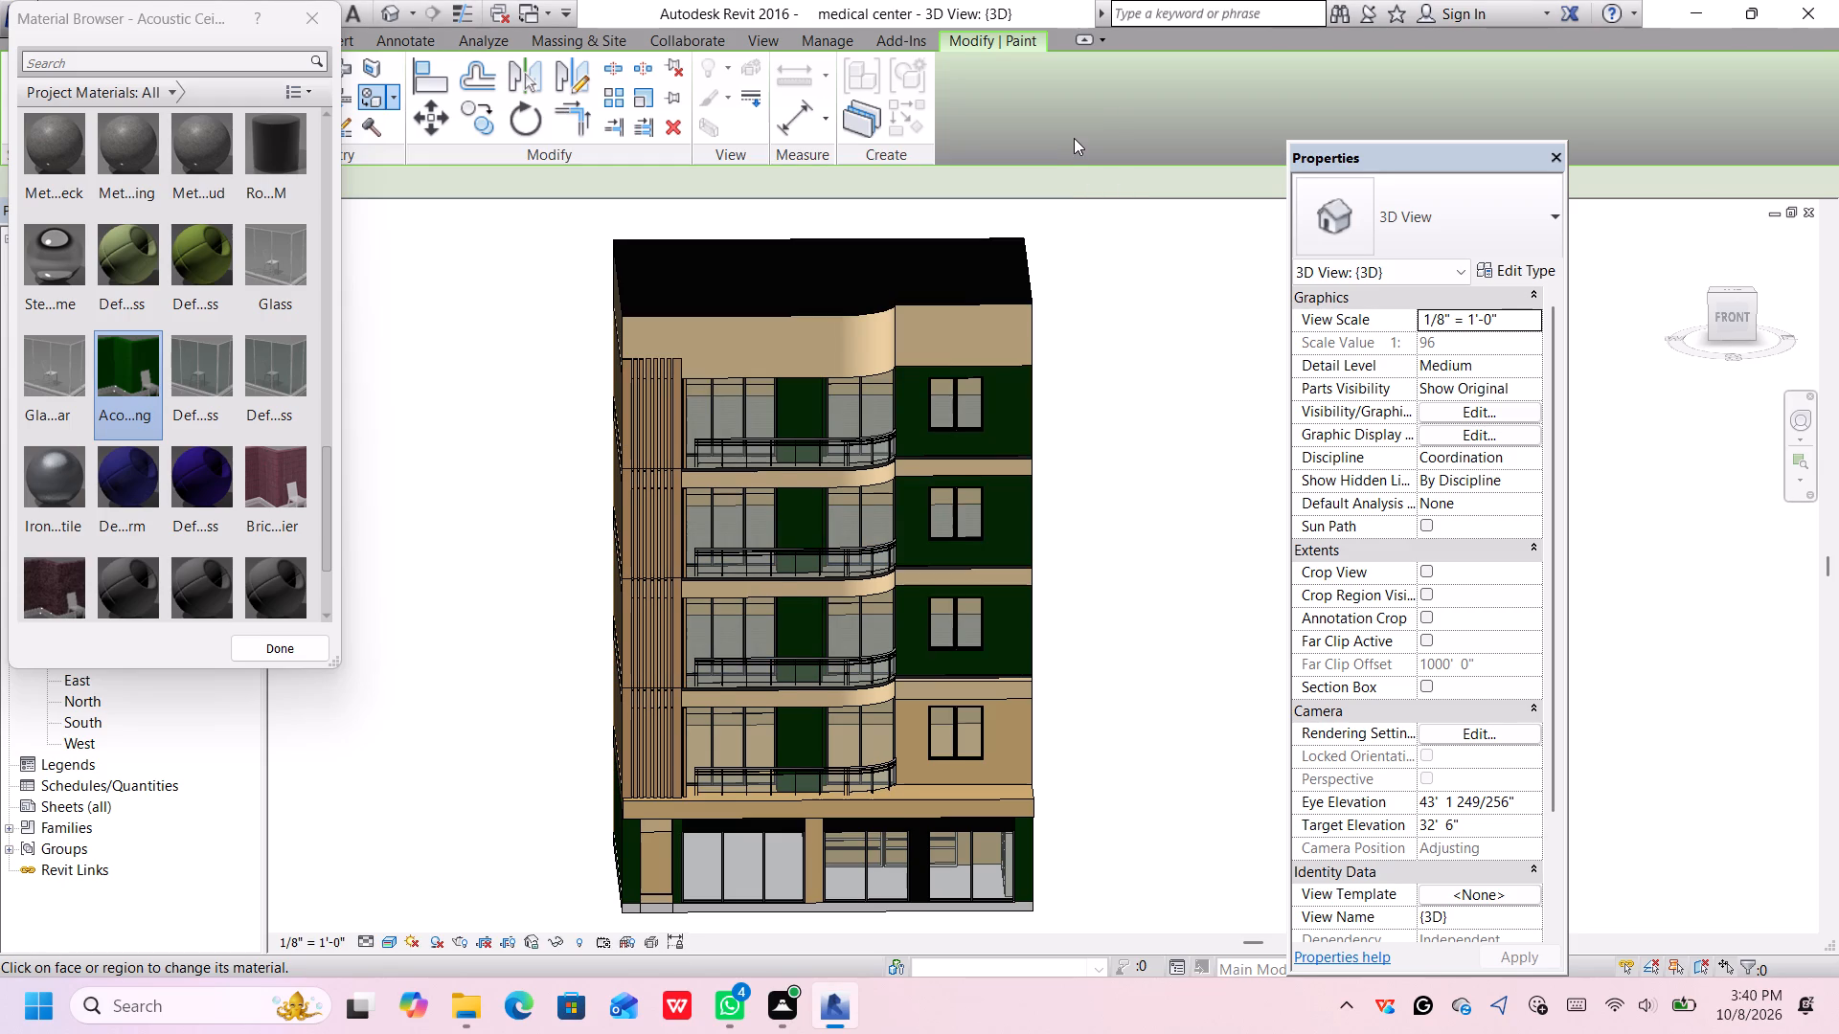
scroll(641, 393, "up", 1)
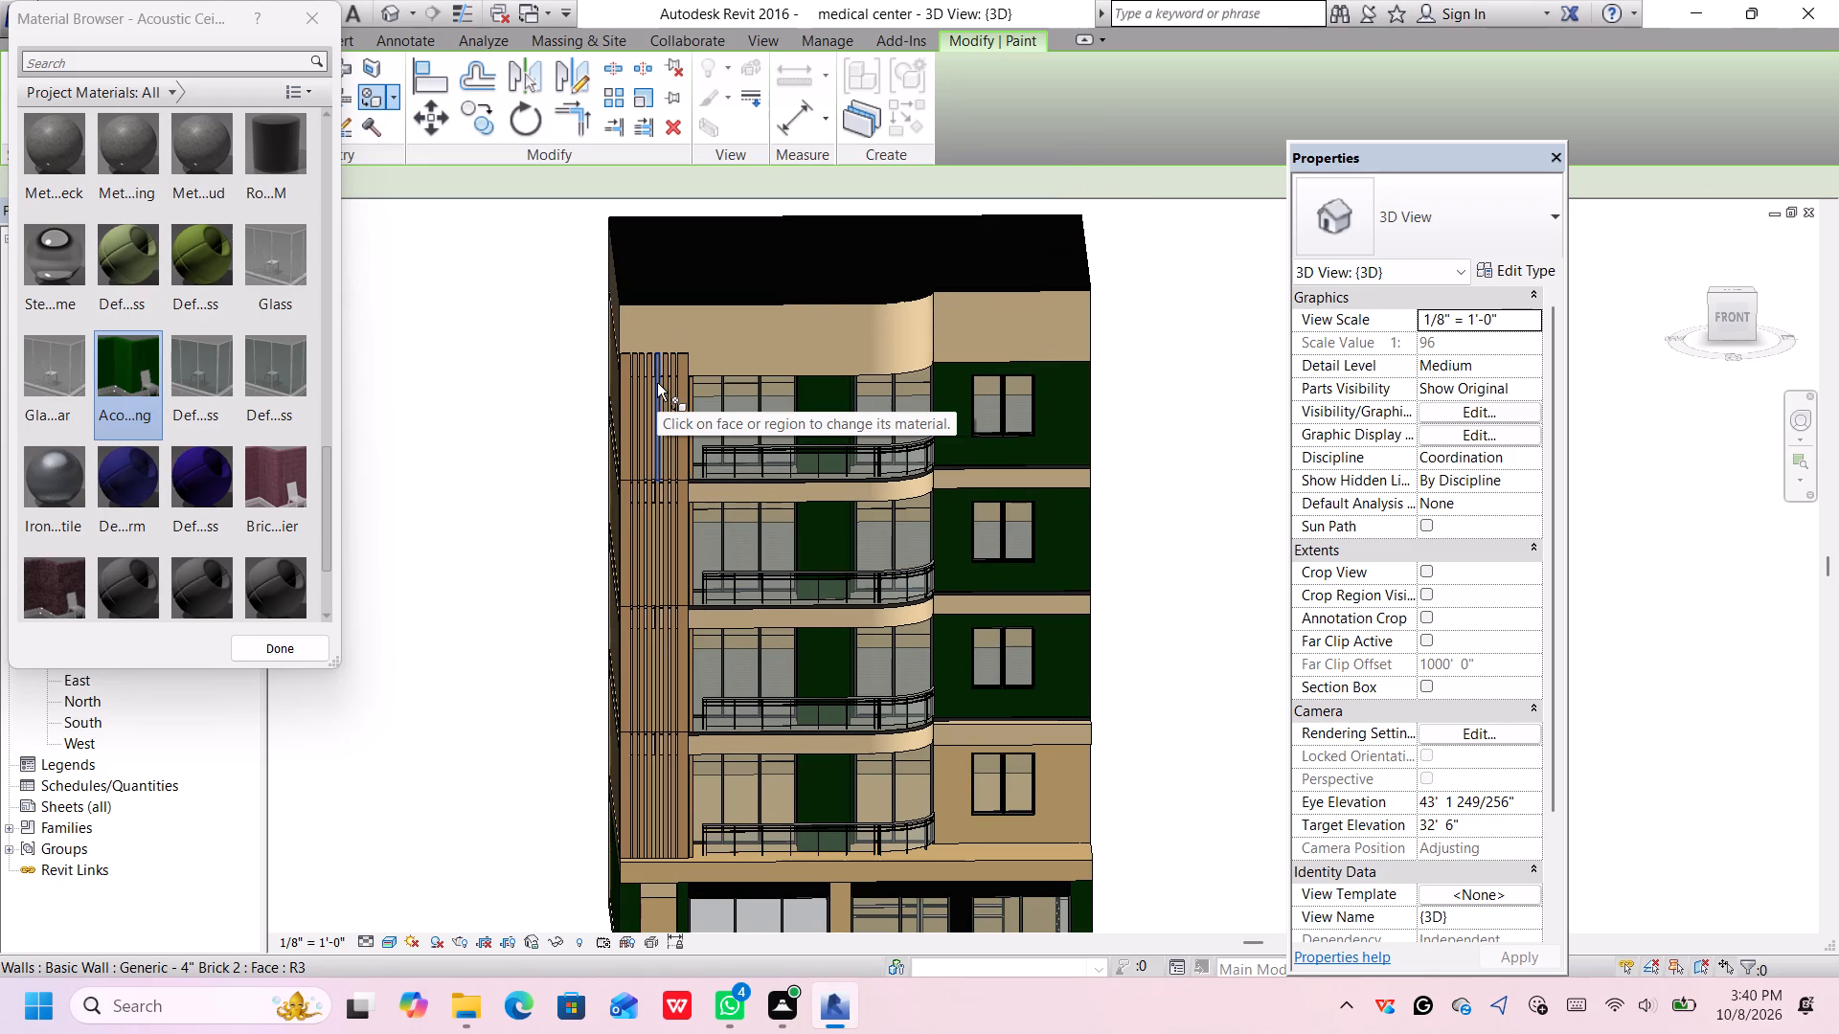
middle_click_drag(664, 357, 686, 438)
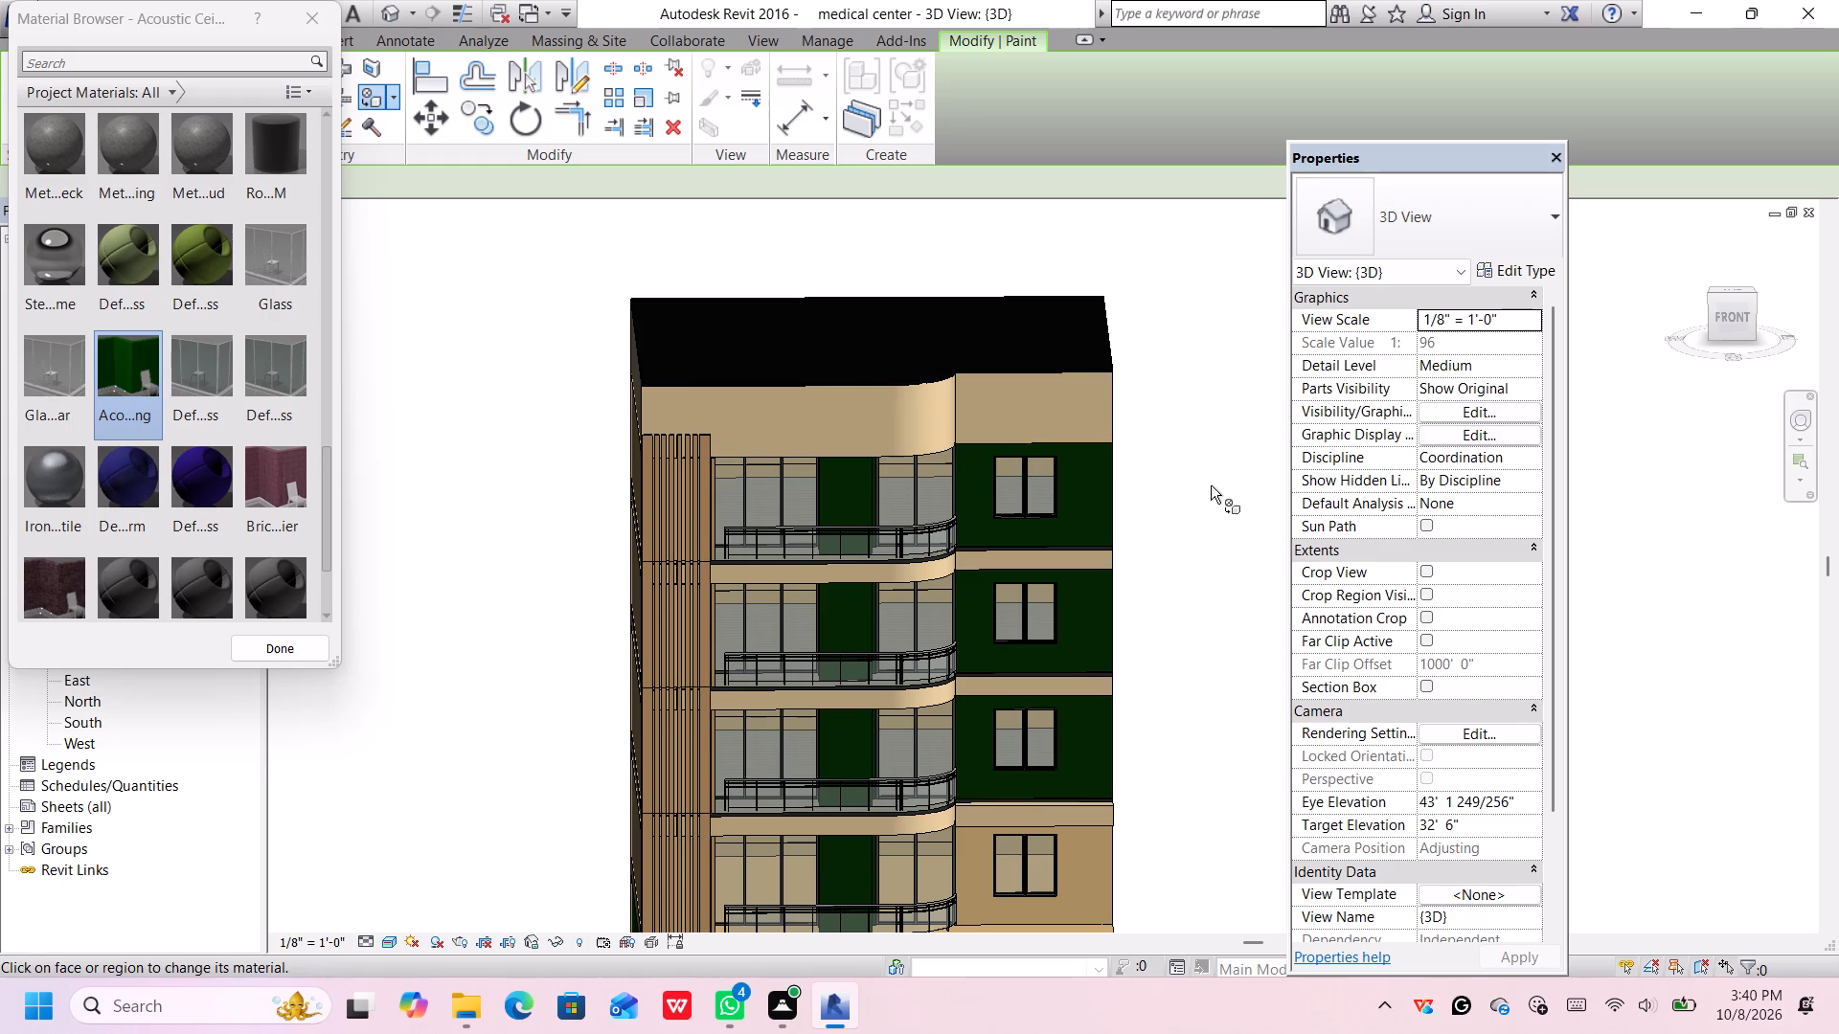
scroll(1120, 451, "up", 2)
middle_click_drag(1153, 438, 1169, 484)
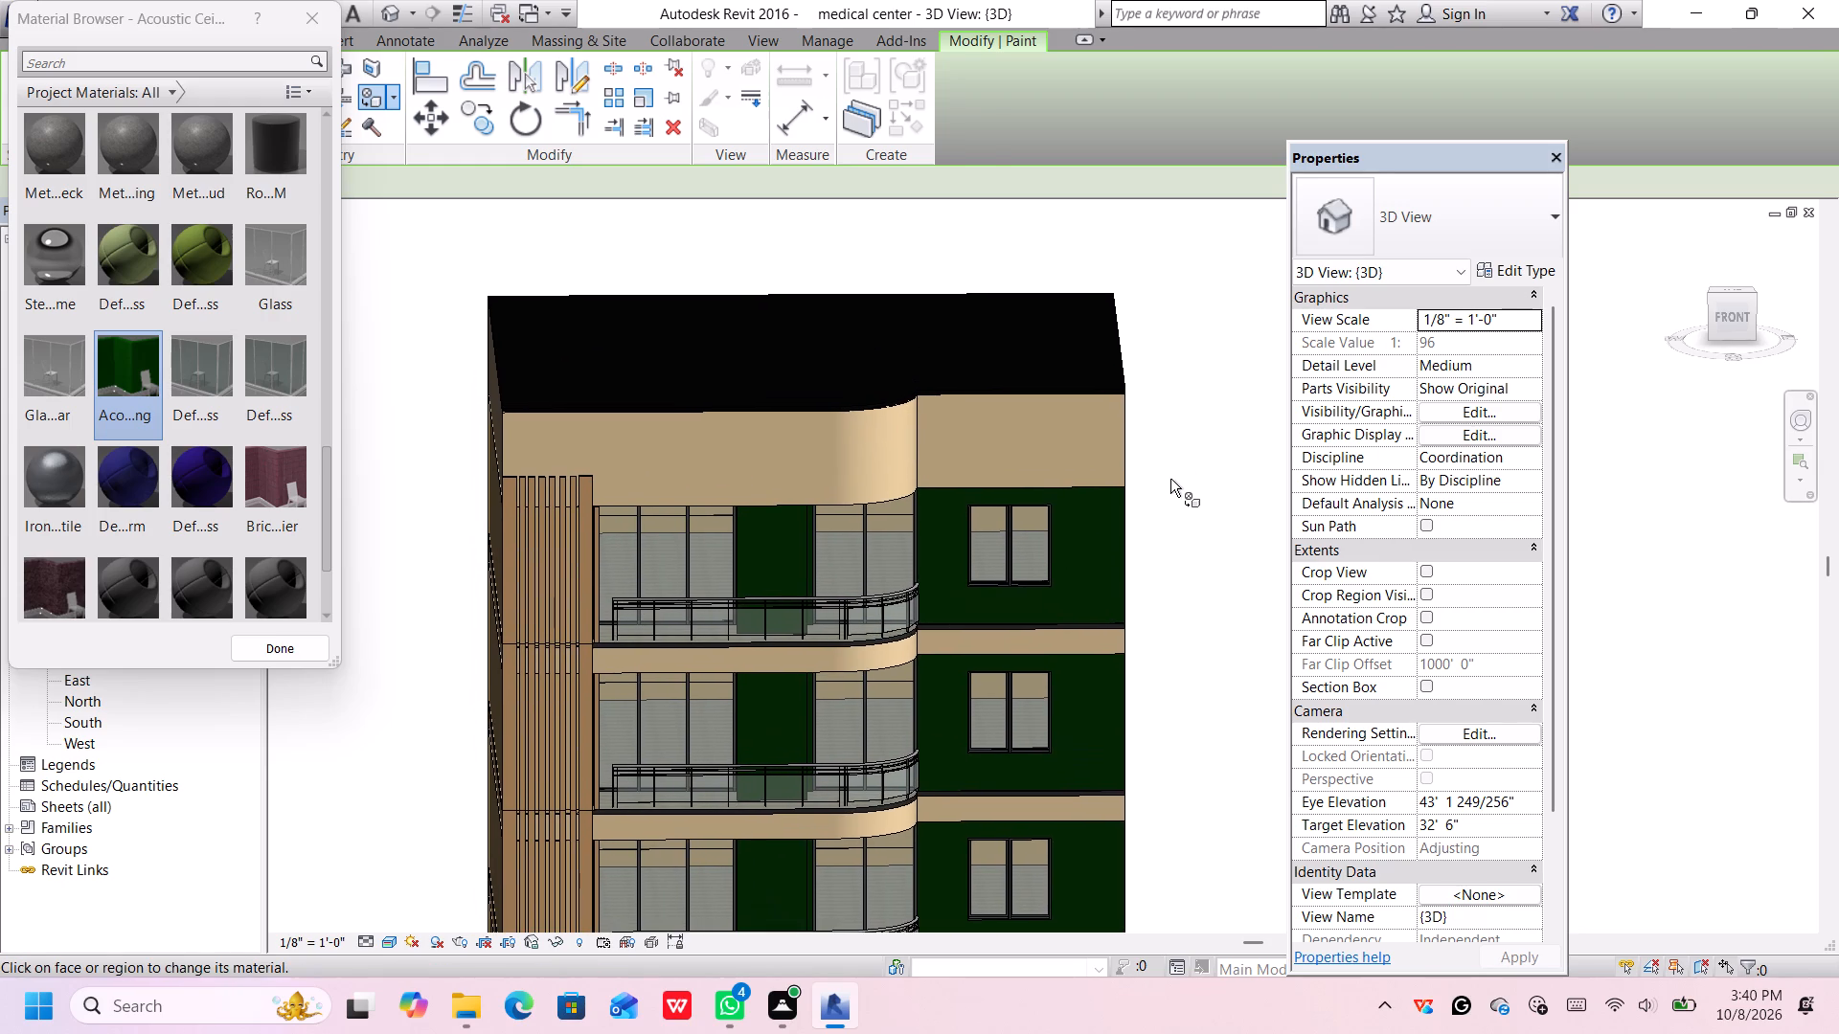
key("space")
Set the unconnected height of the eight Generic - 4" Brick 2 slat walls based on Level 6, beside the uppermost curved balcony, to 15'.
middle_click_drag(1176, 550, 1140, 391)
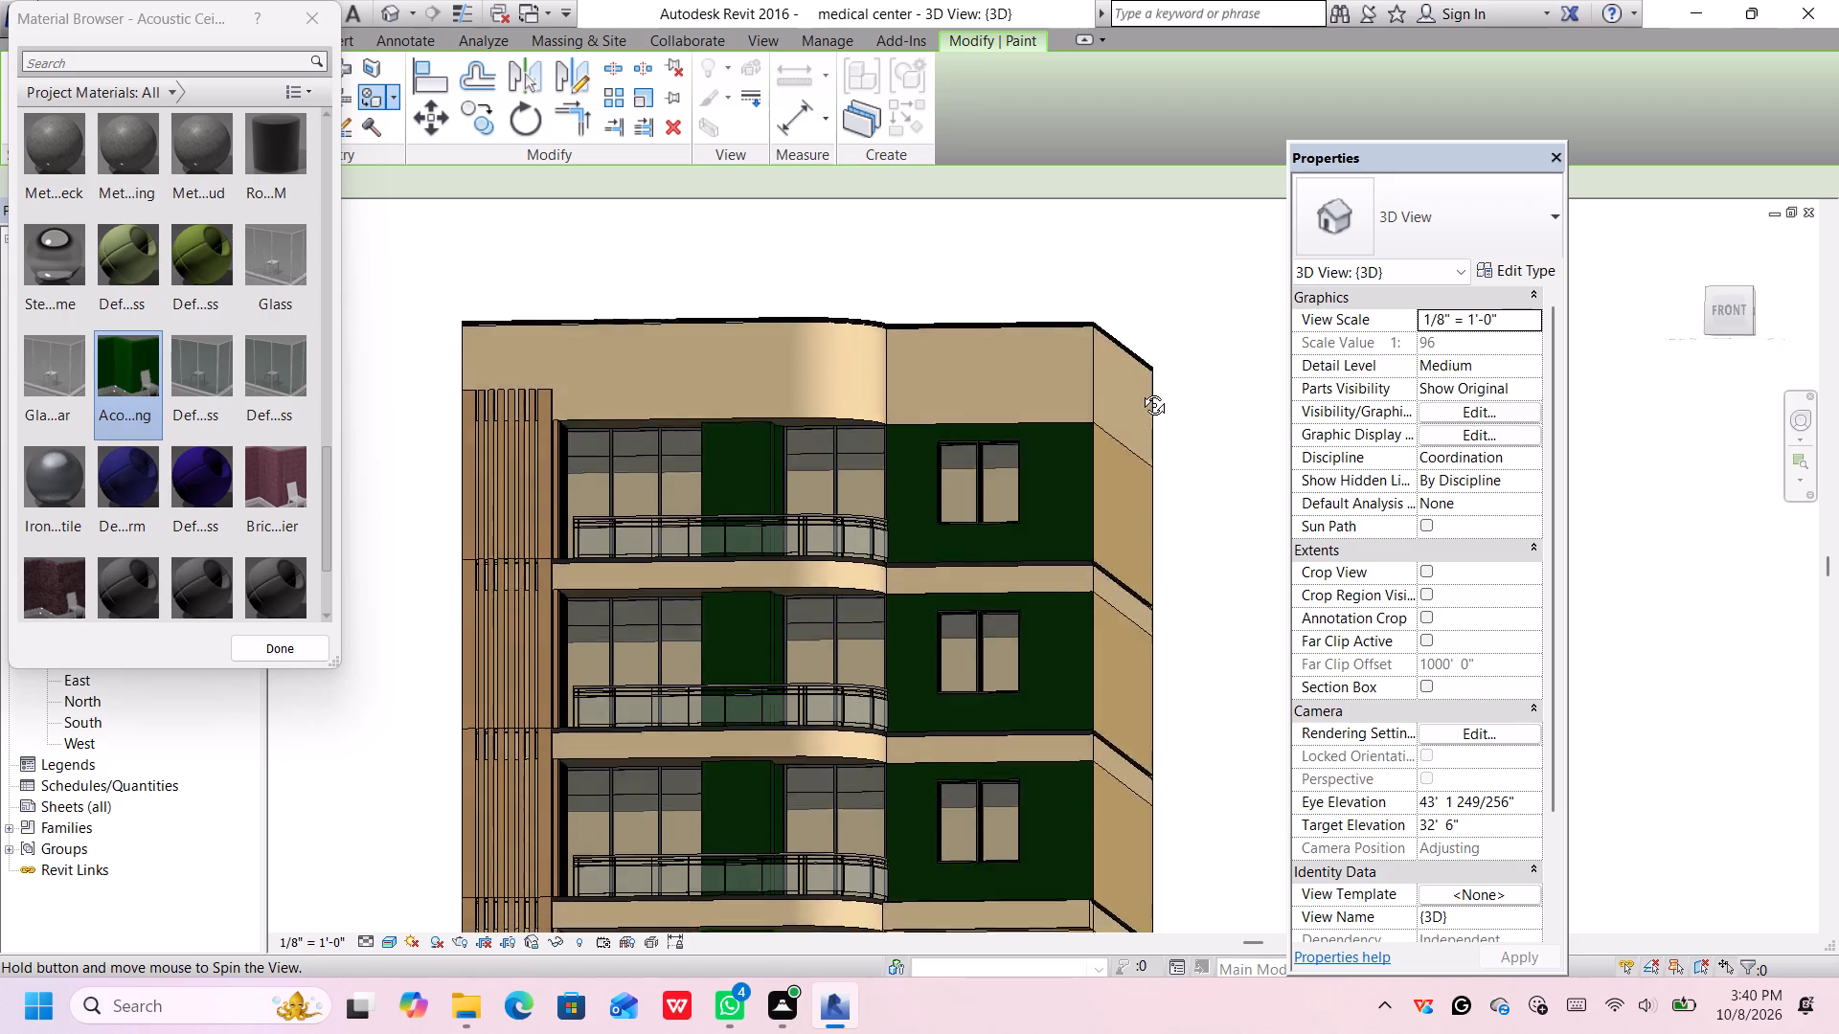
middle_click_drag(1140, 391, 1195, 422)
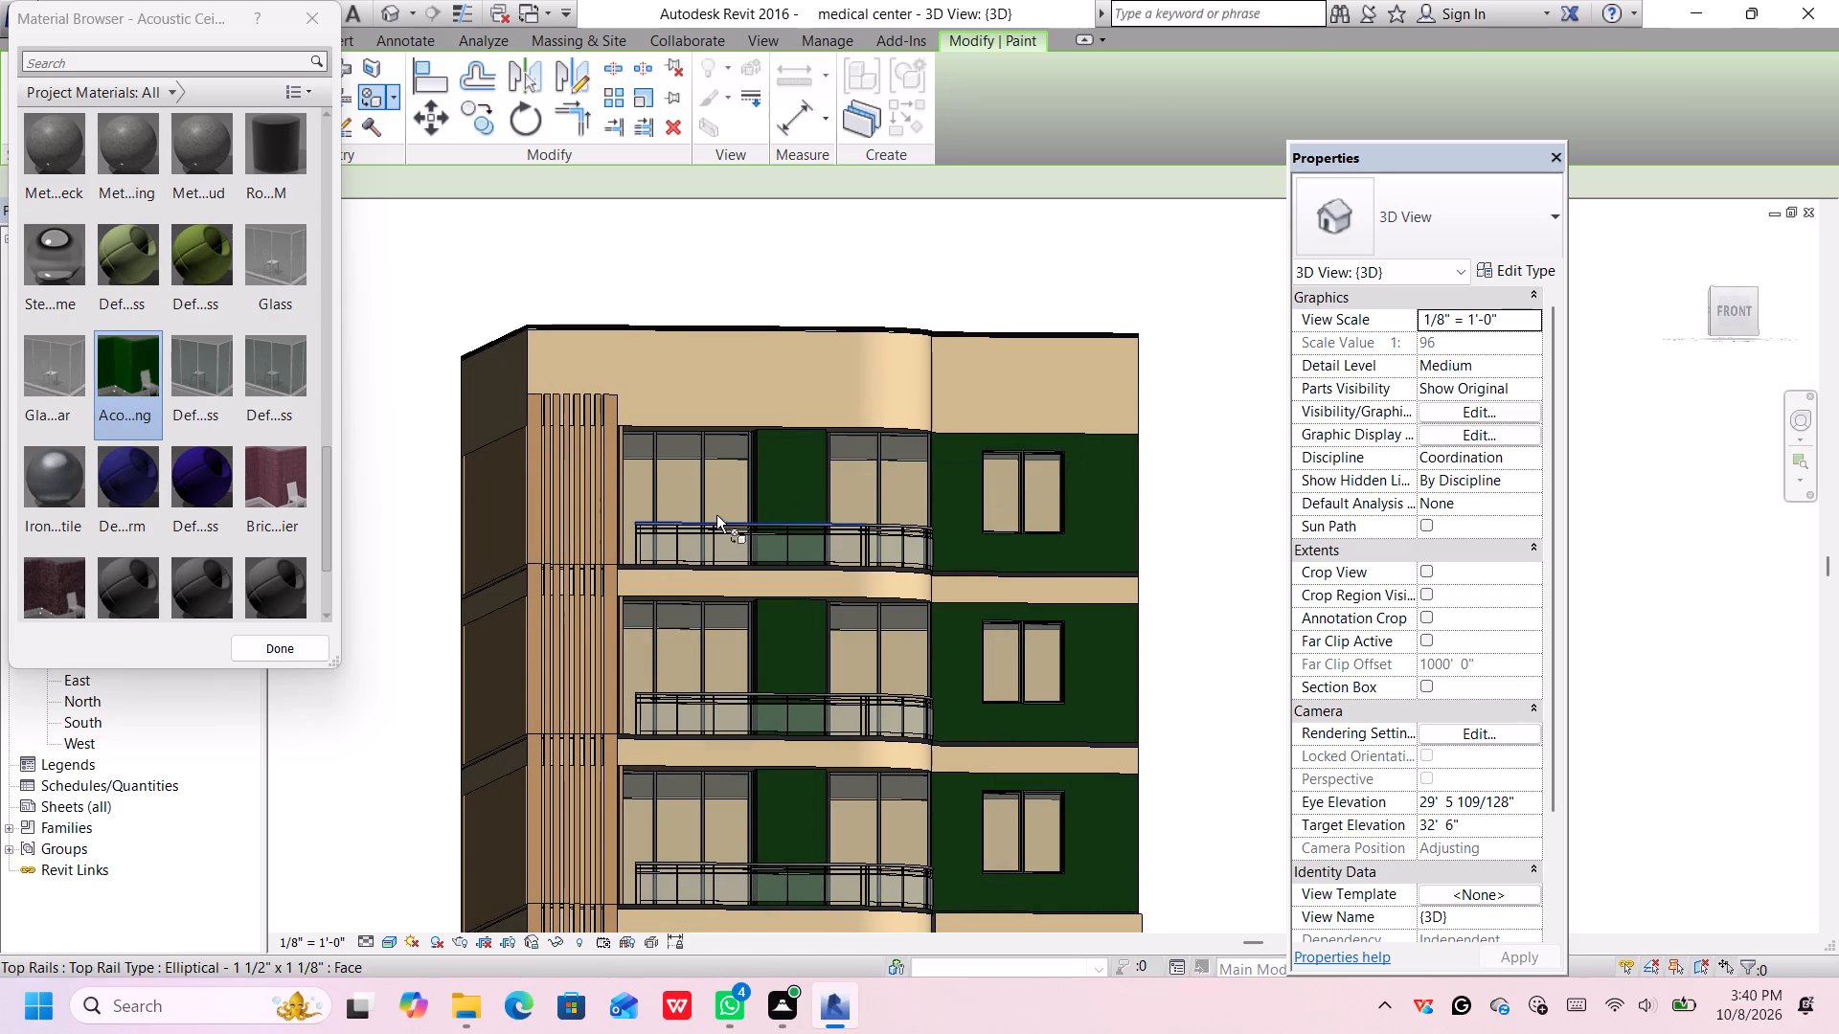
key("Escape")
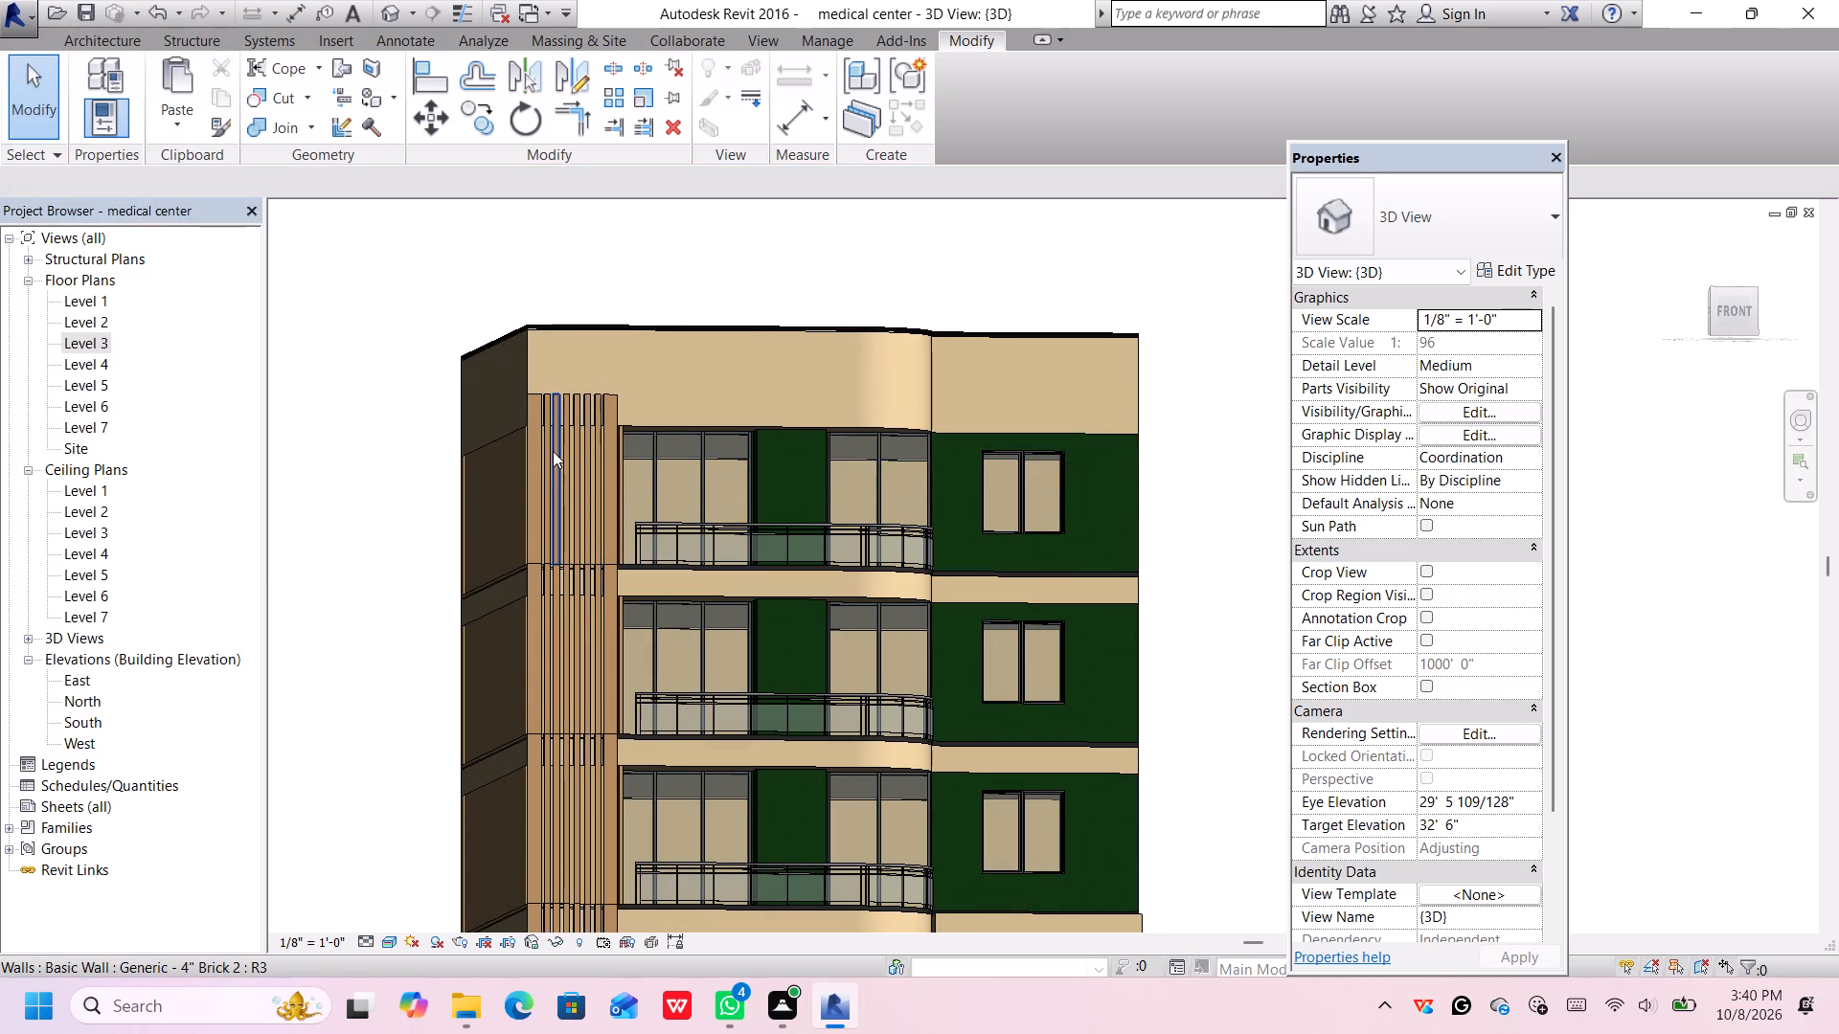
scroll(557, 445, "up", 9)
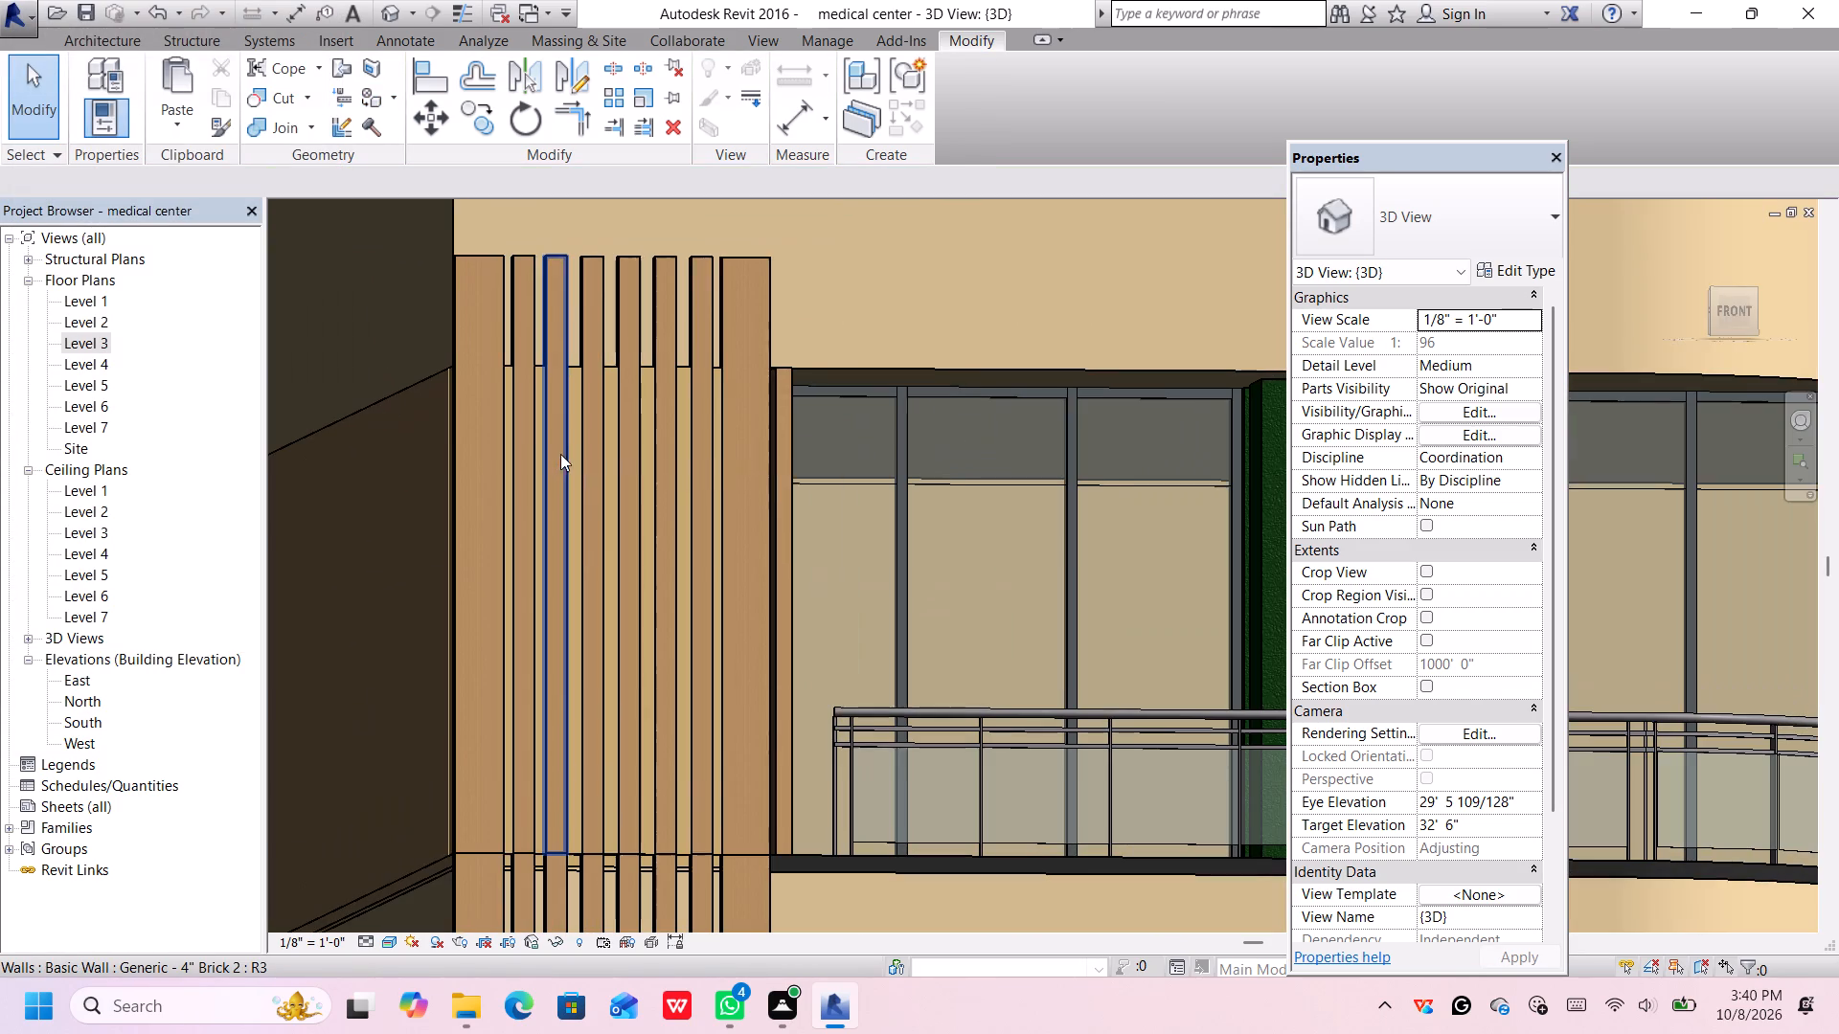
left_click(468, 483)
left_click(488, 486)
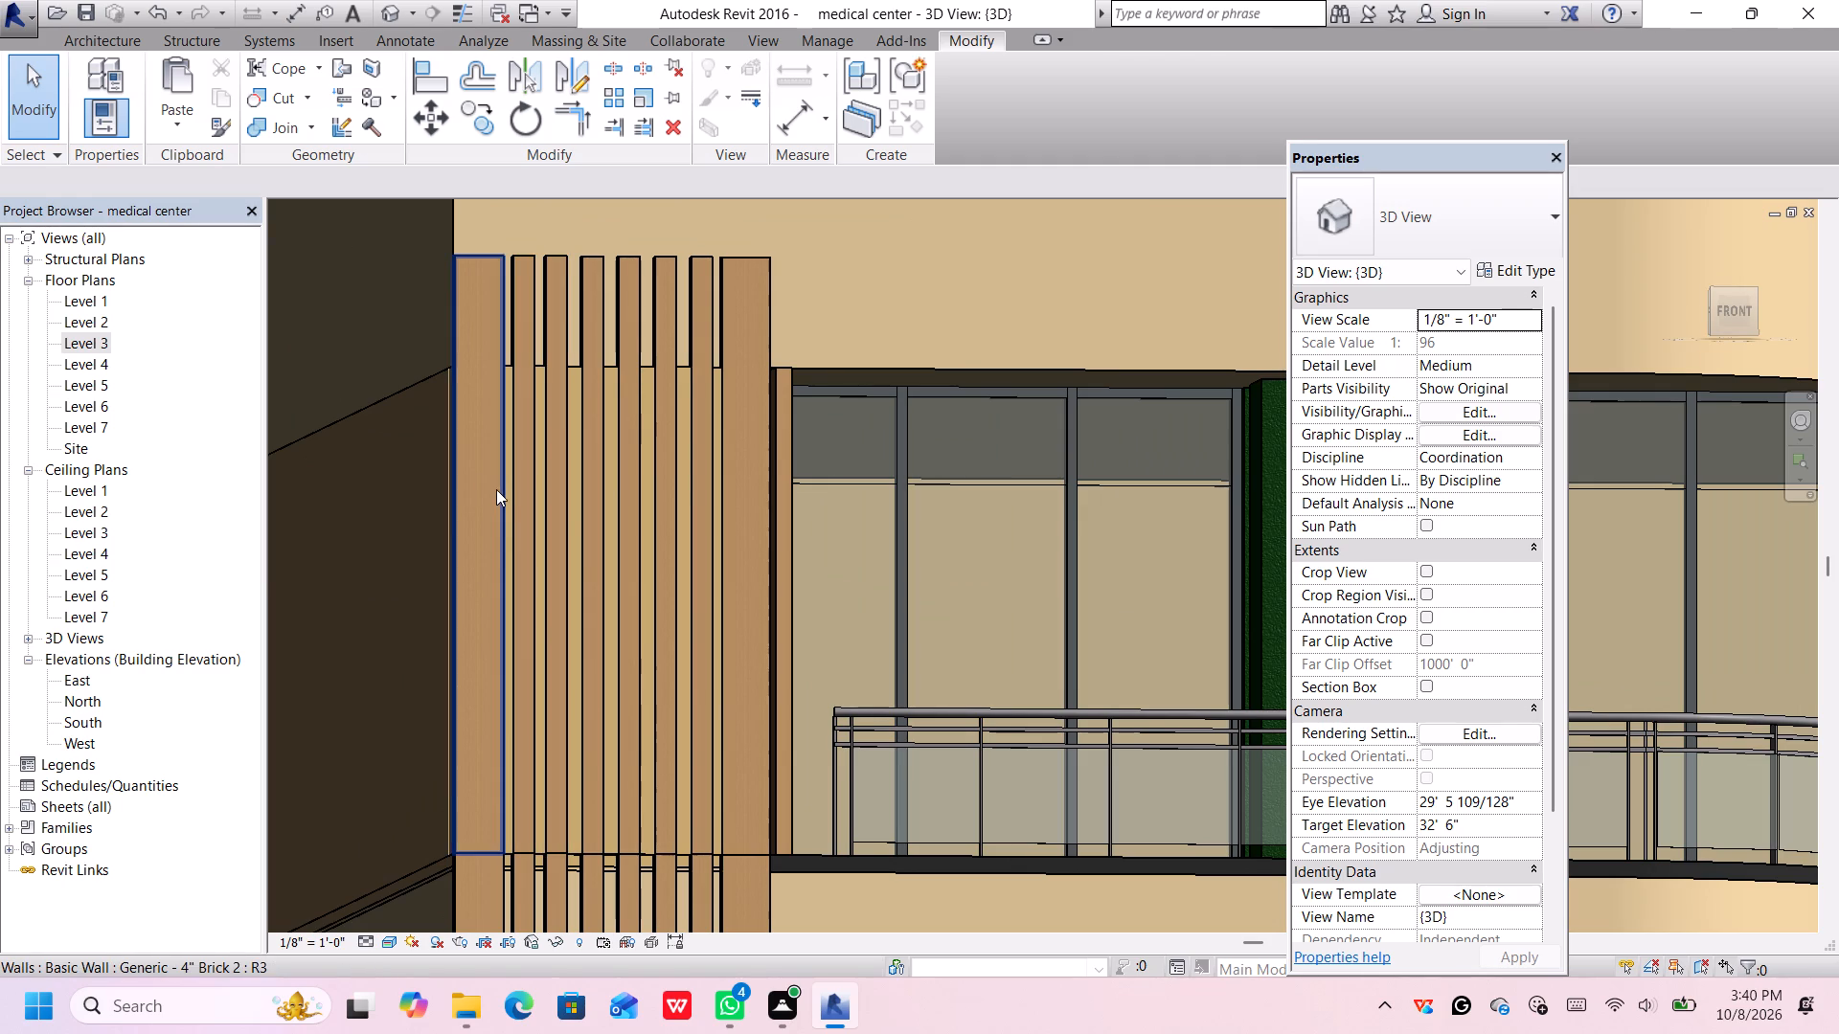
left_click(498, 490)
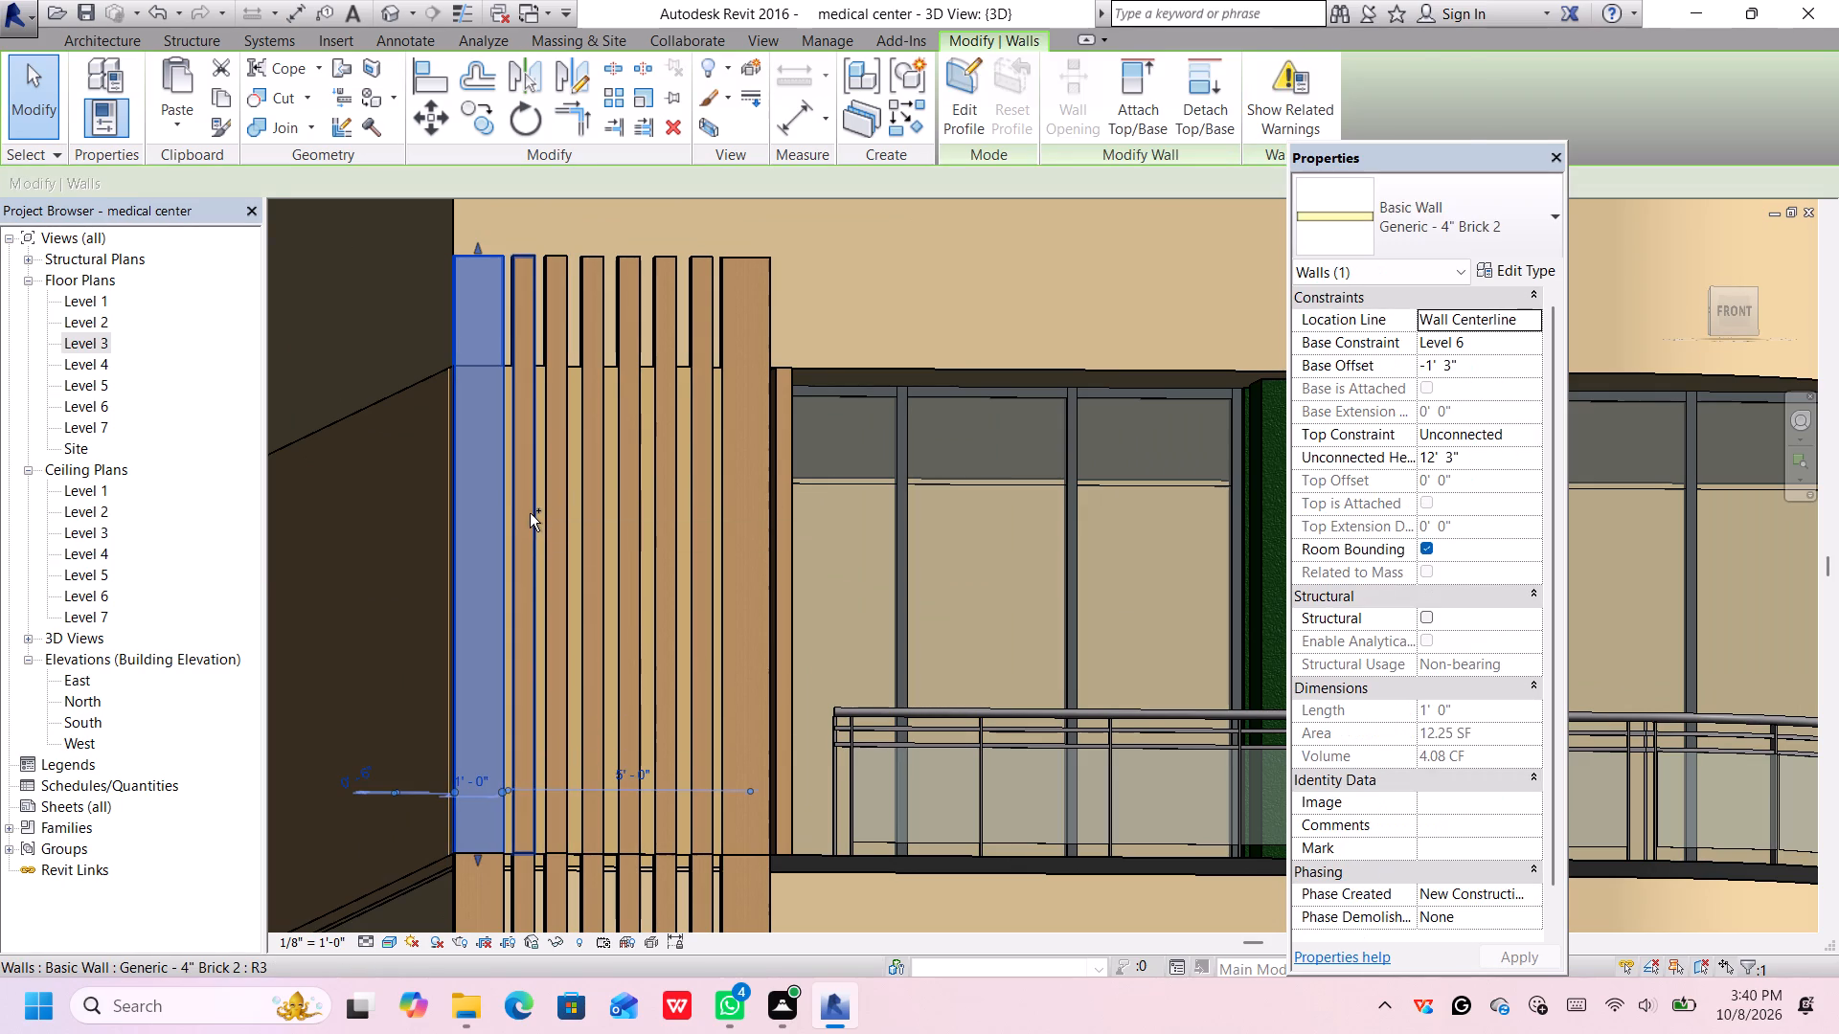
left_click(530, 512, "ctrl")
left_click(545, 521, "ctrl")
left_click(559, 521, "ctrl")
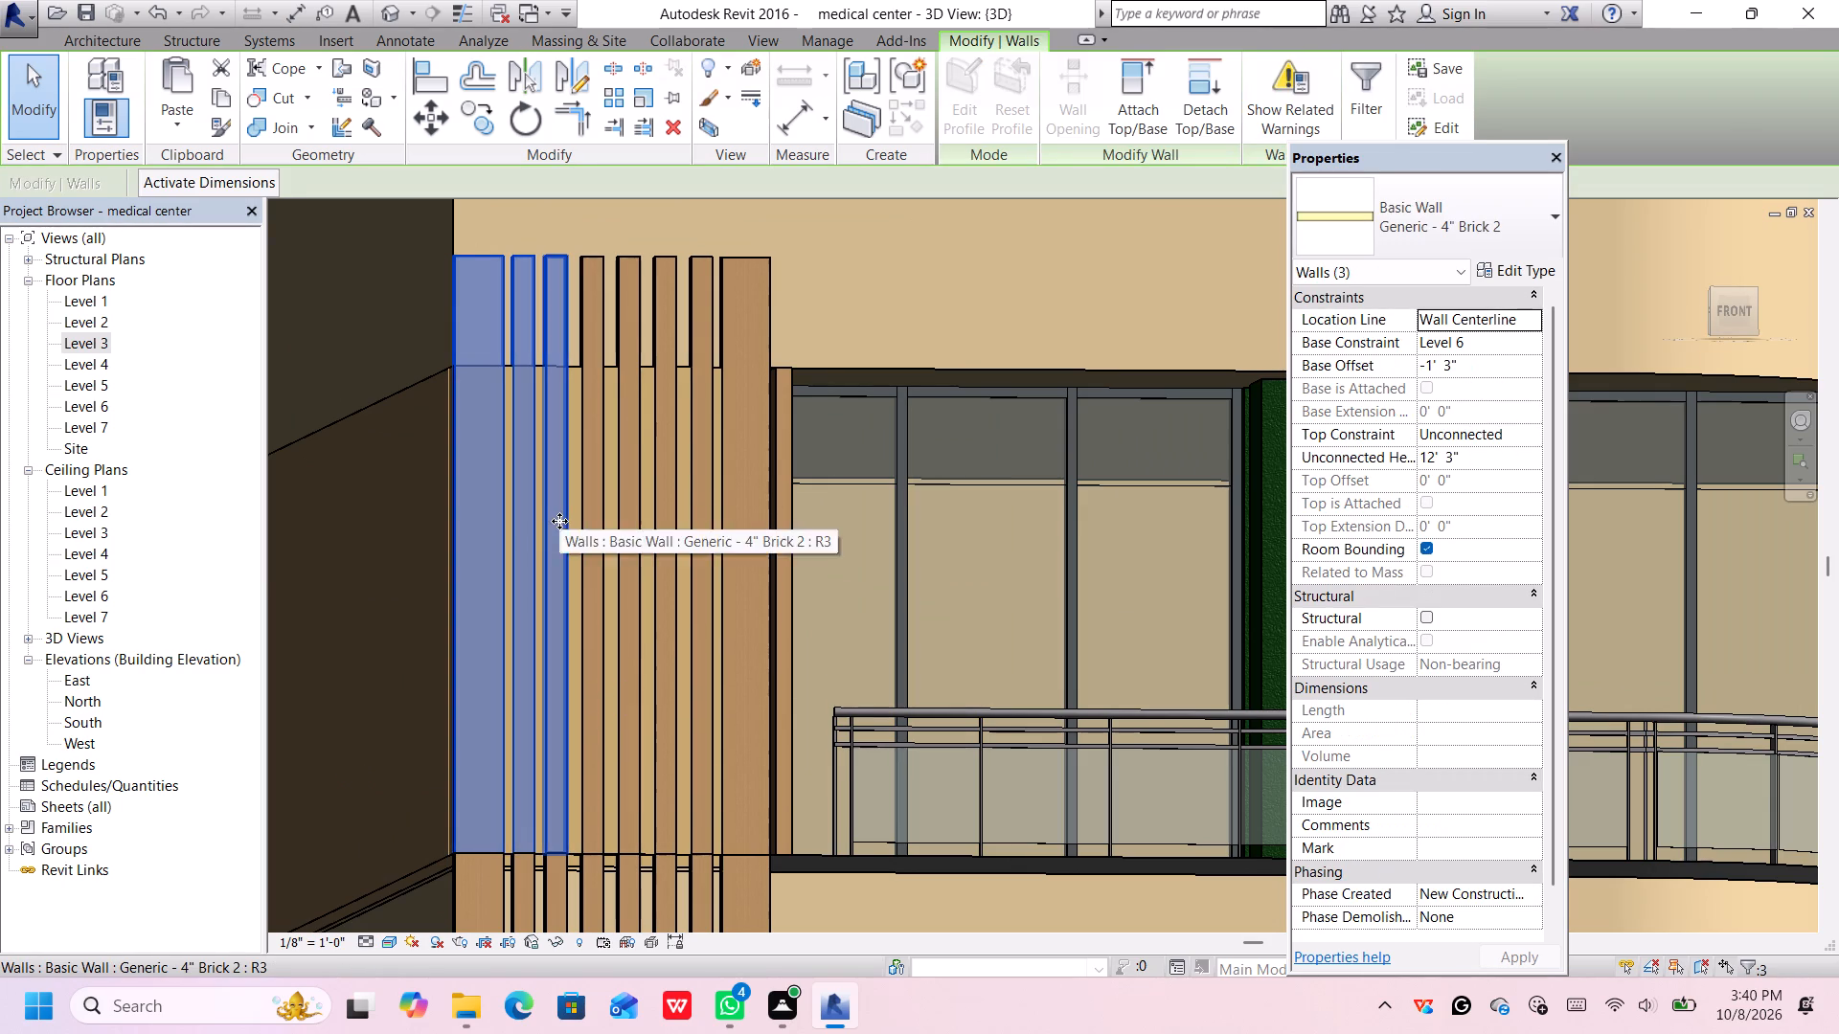
left_click(585, 528, "ctrl")
left_click(629, 534, "ctrl")
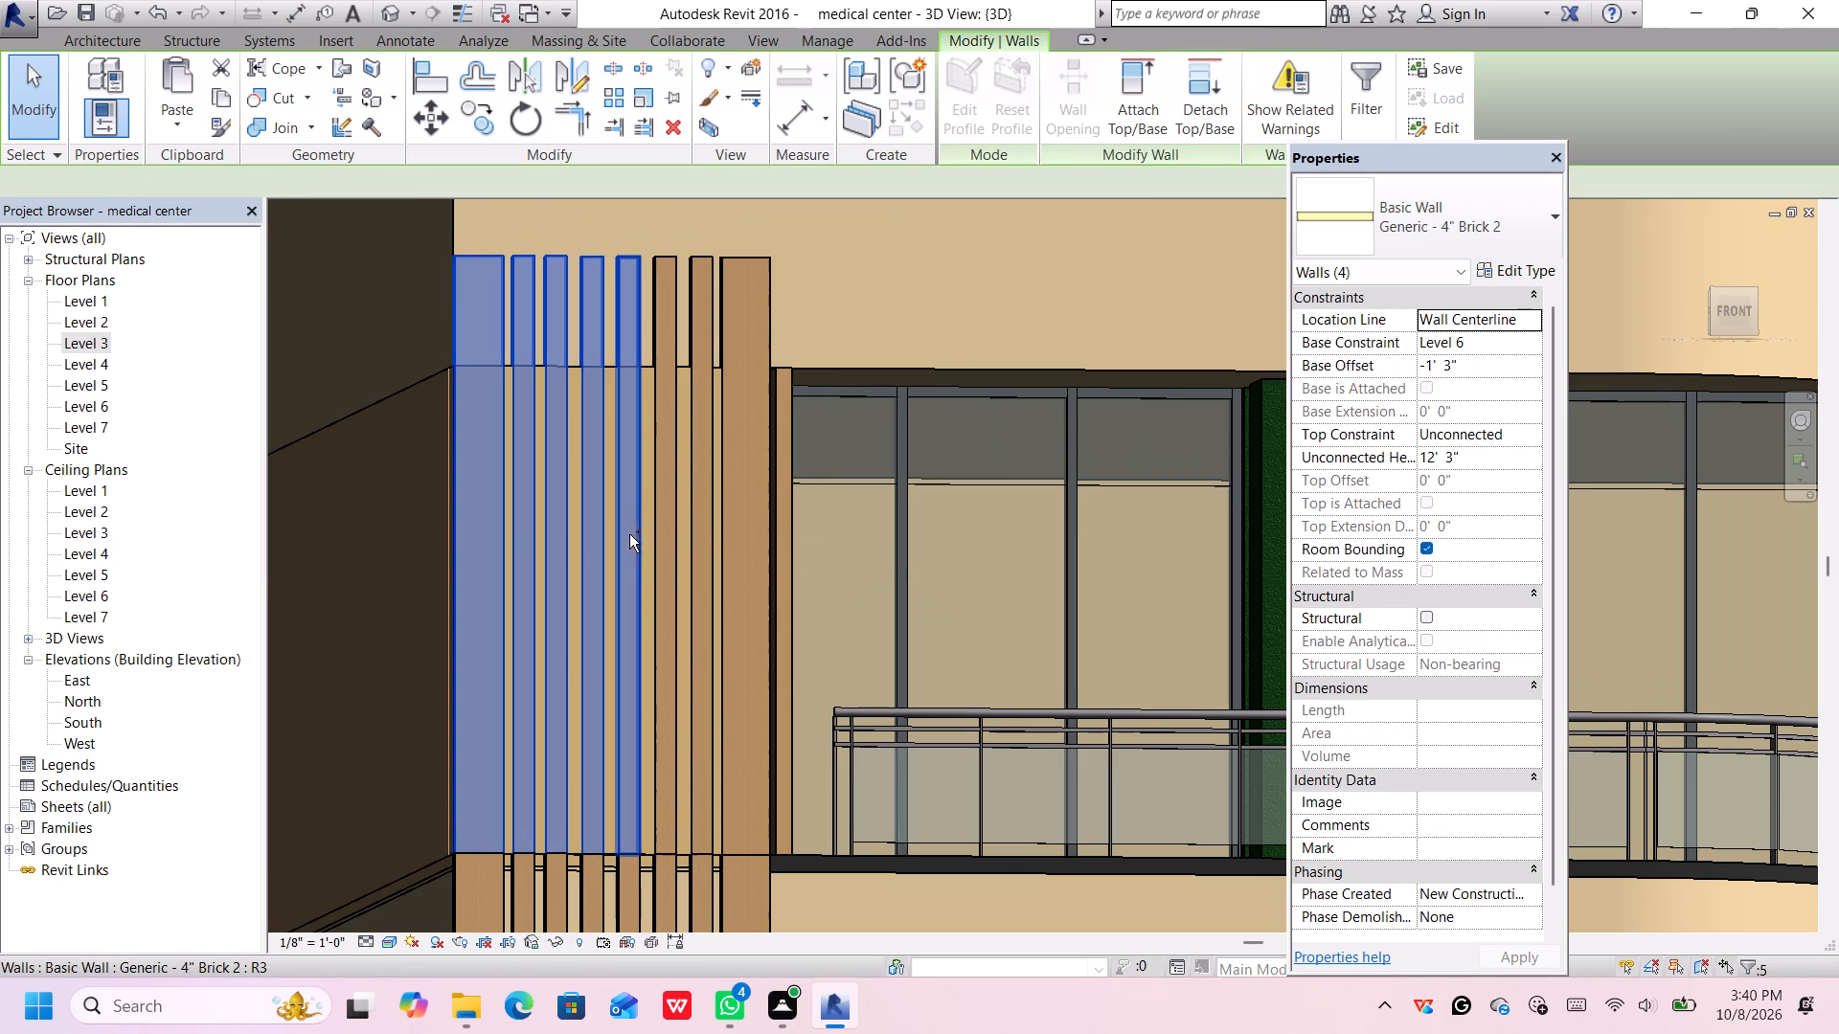
left_click(657, 536, "ctrl")
left_click(699, 549, "ctrl")
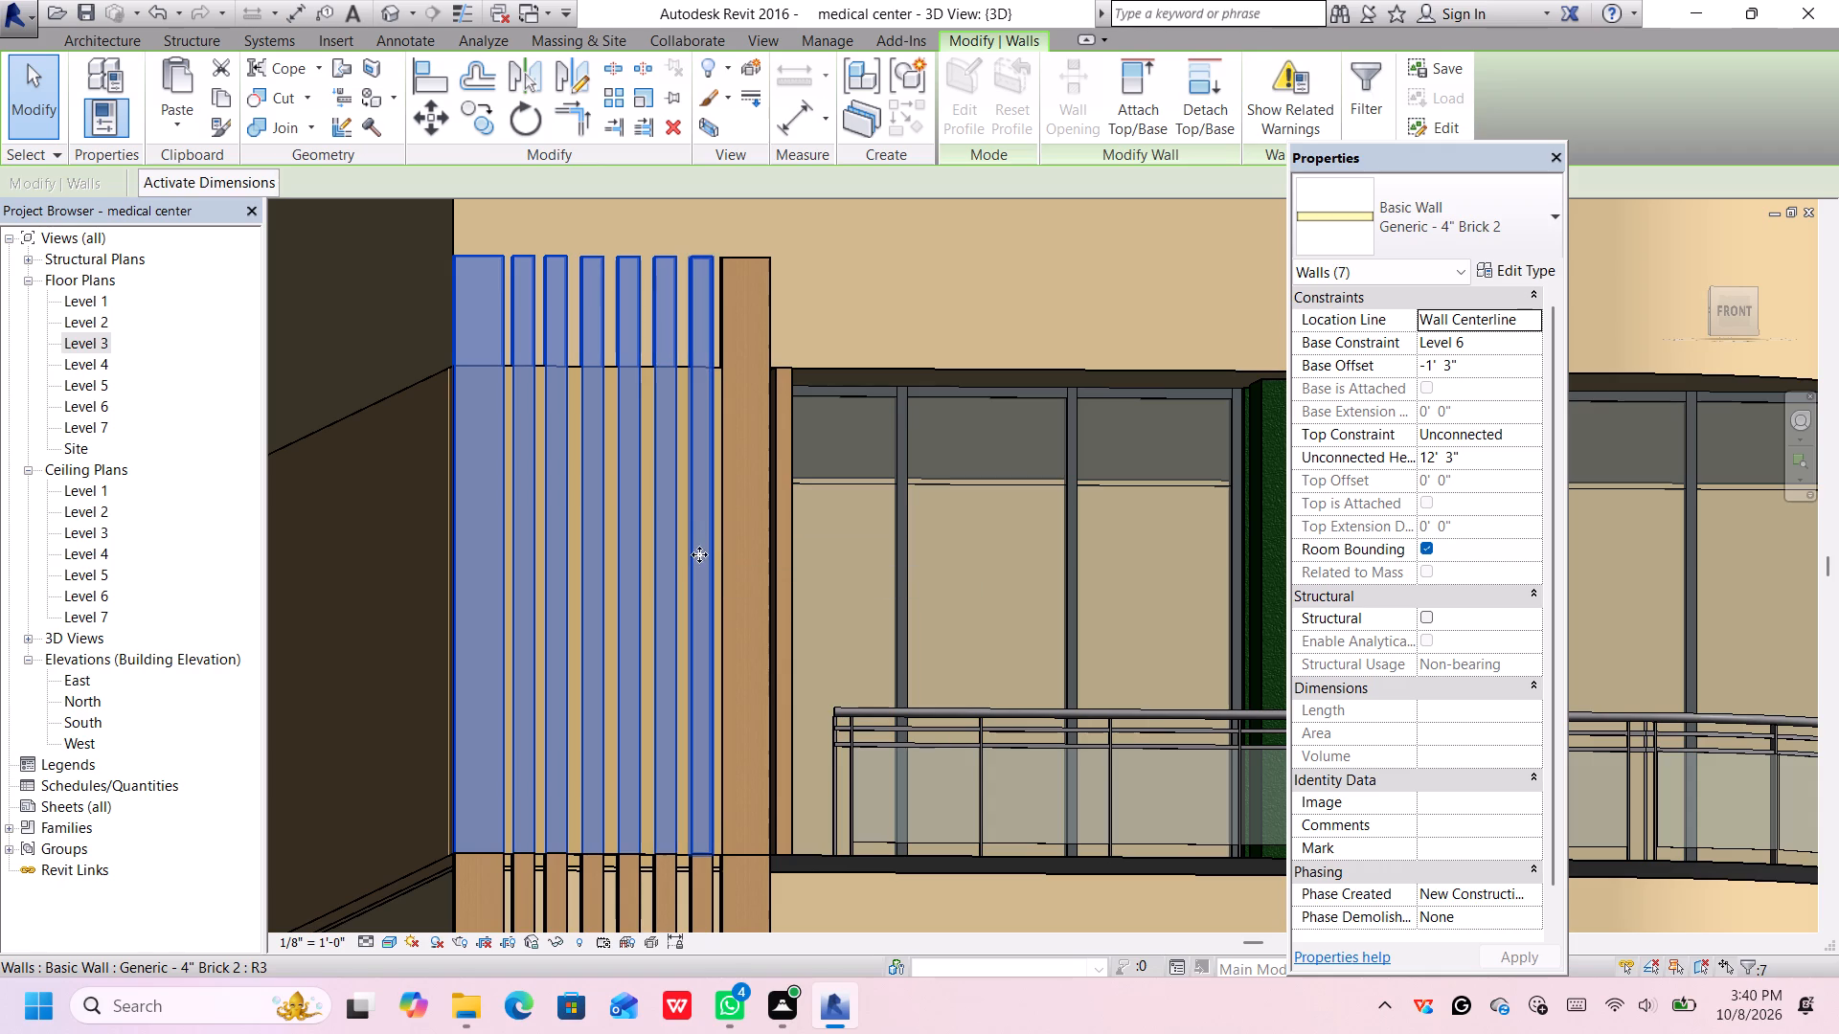
left_click(727, 542, "ctrl")
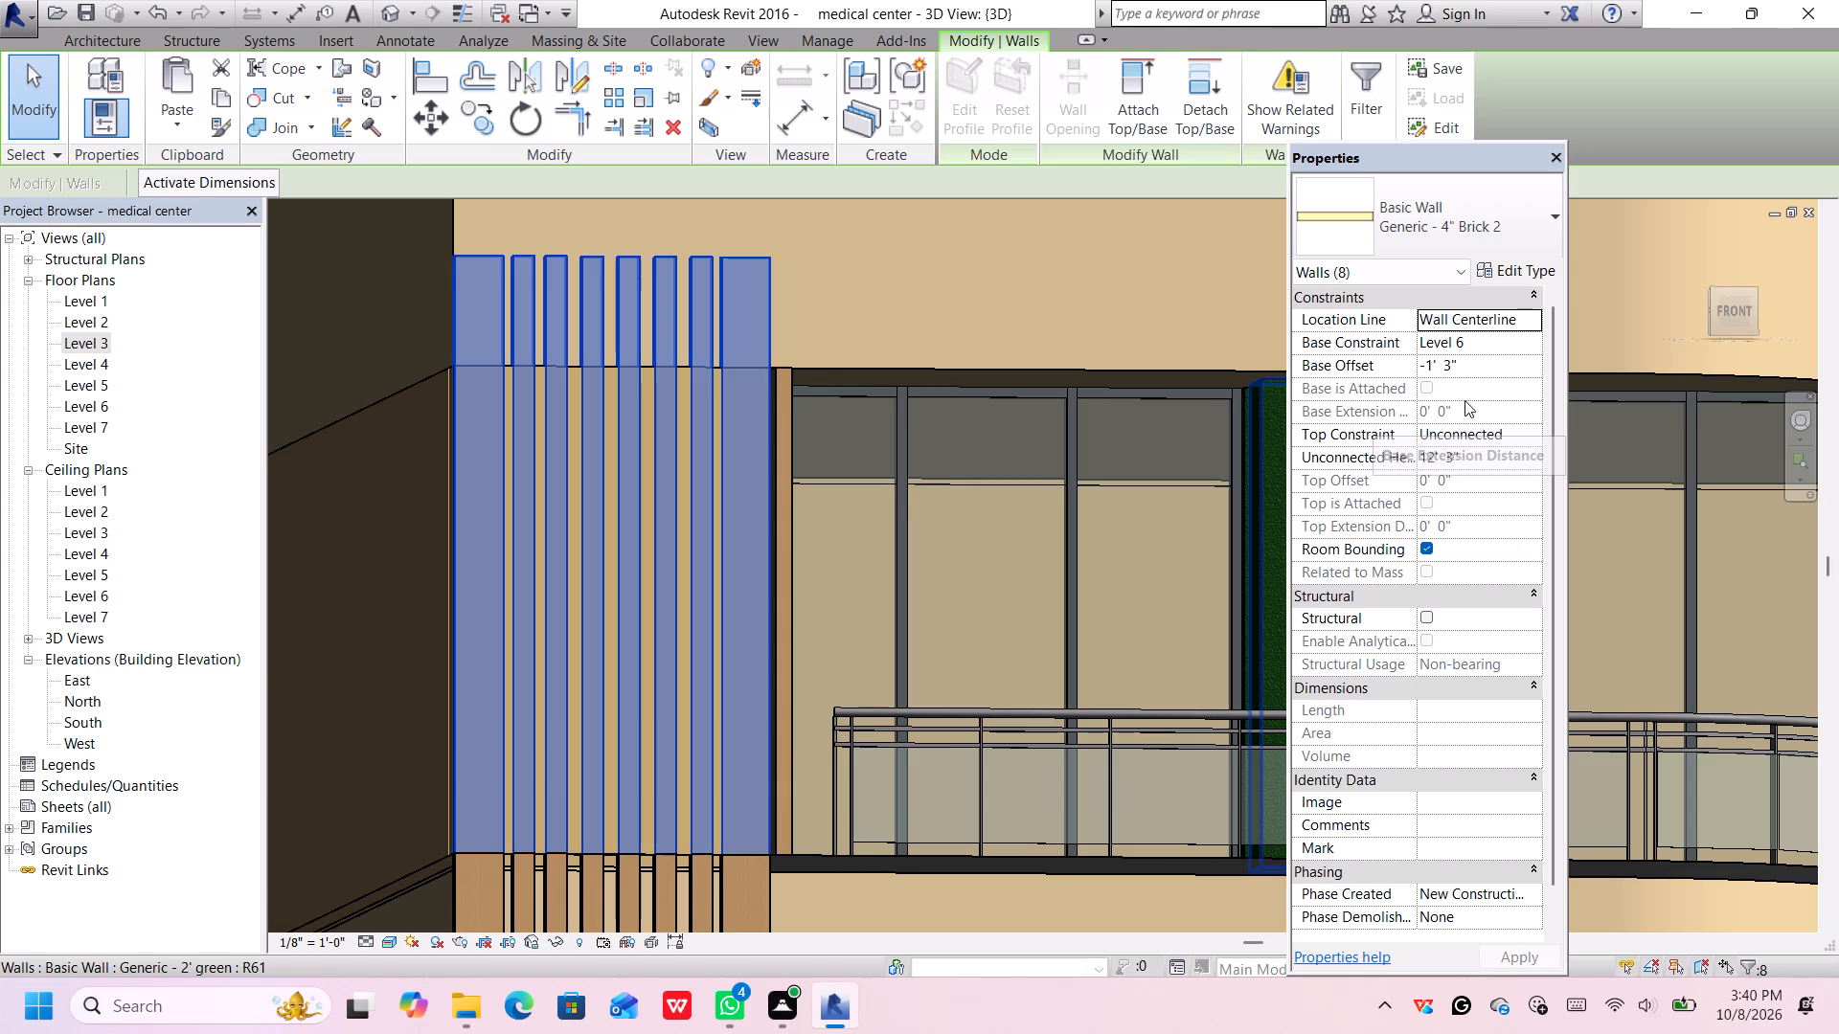
left_click(1473, 457)
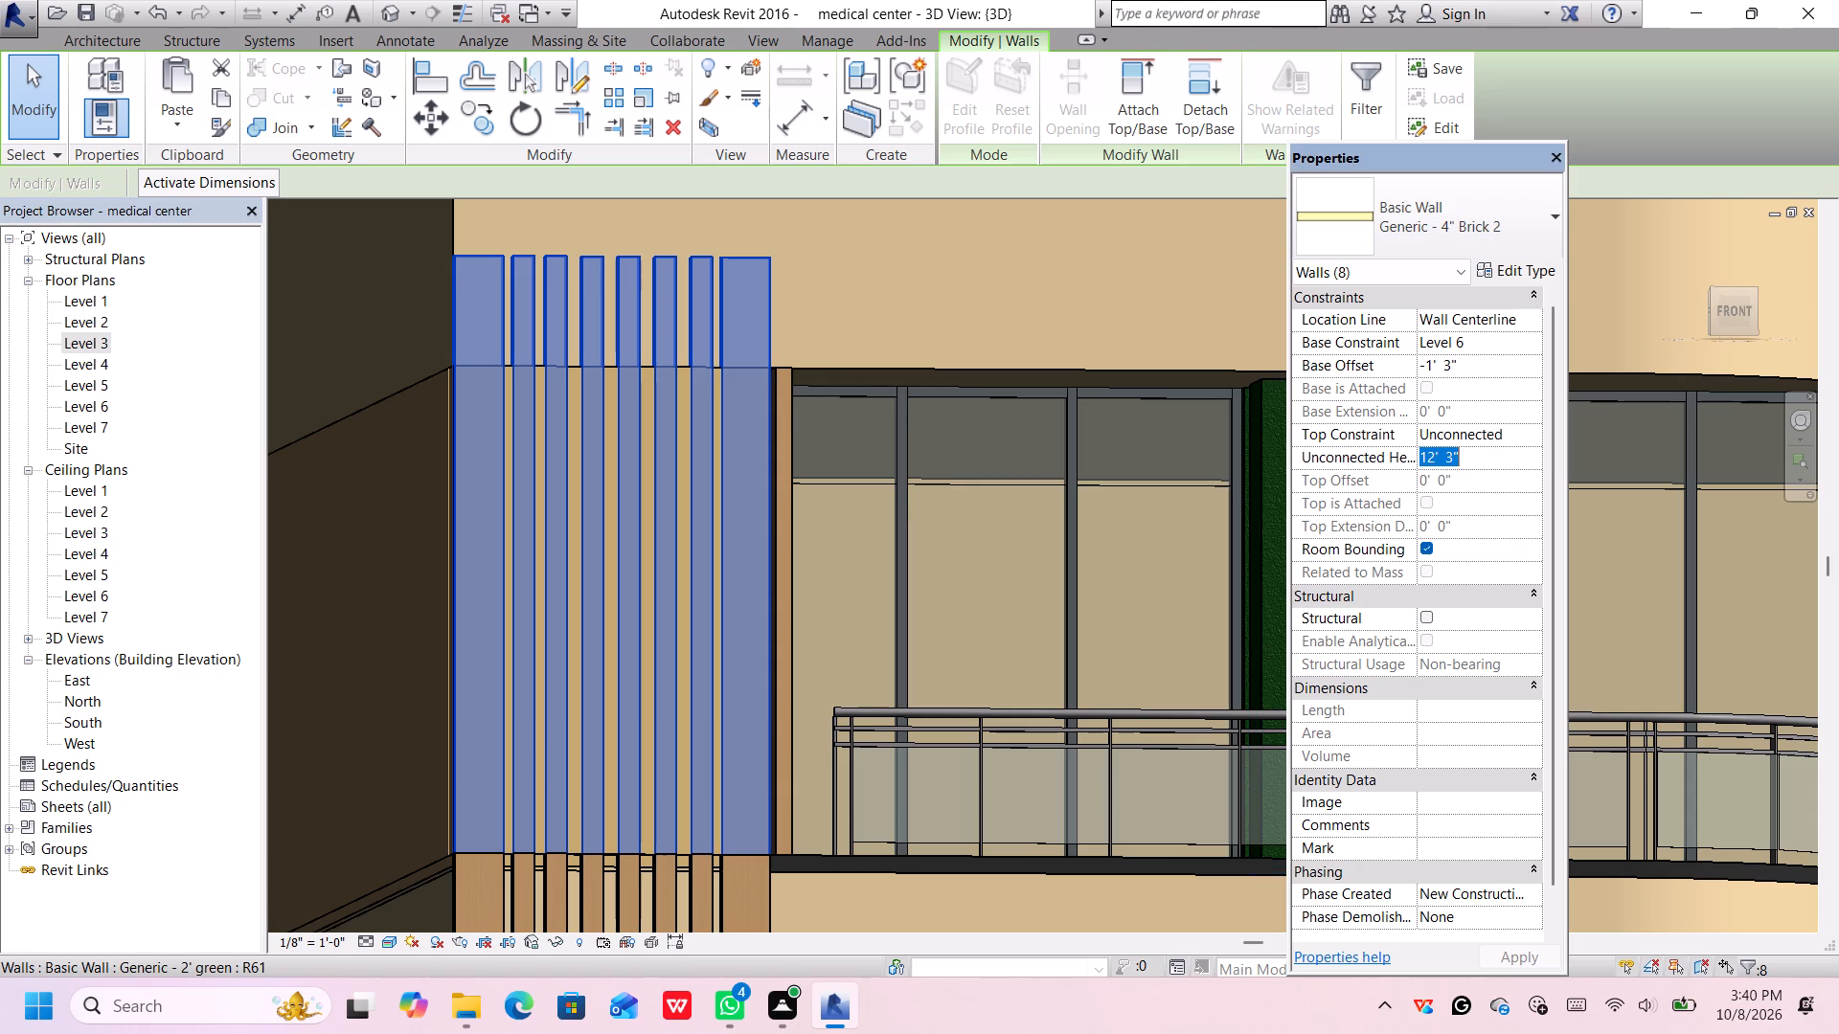
key("BackSpace")
type("15'")
key("Return")
key("Return")
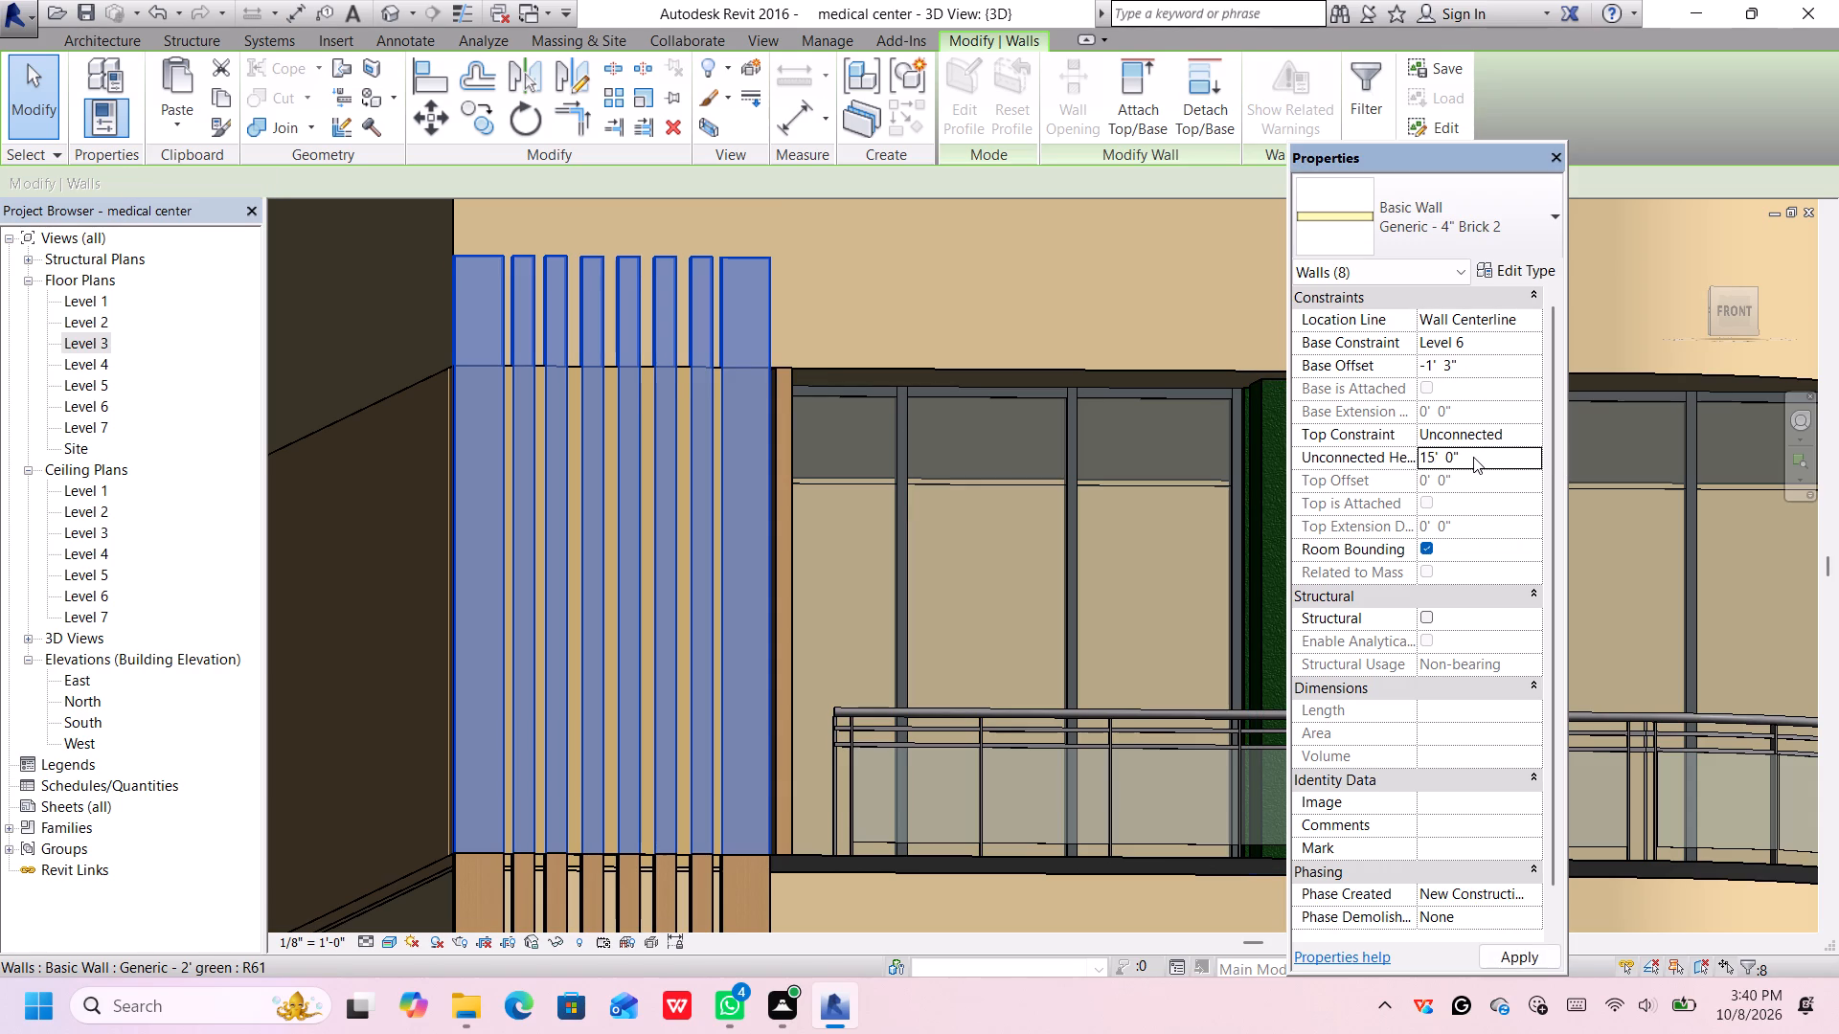
scroll(1268, 516, "down", 6)
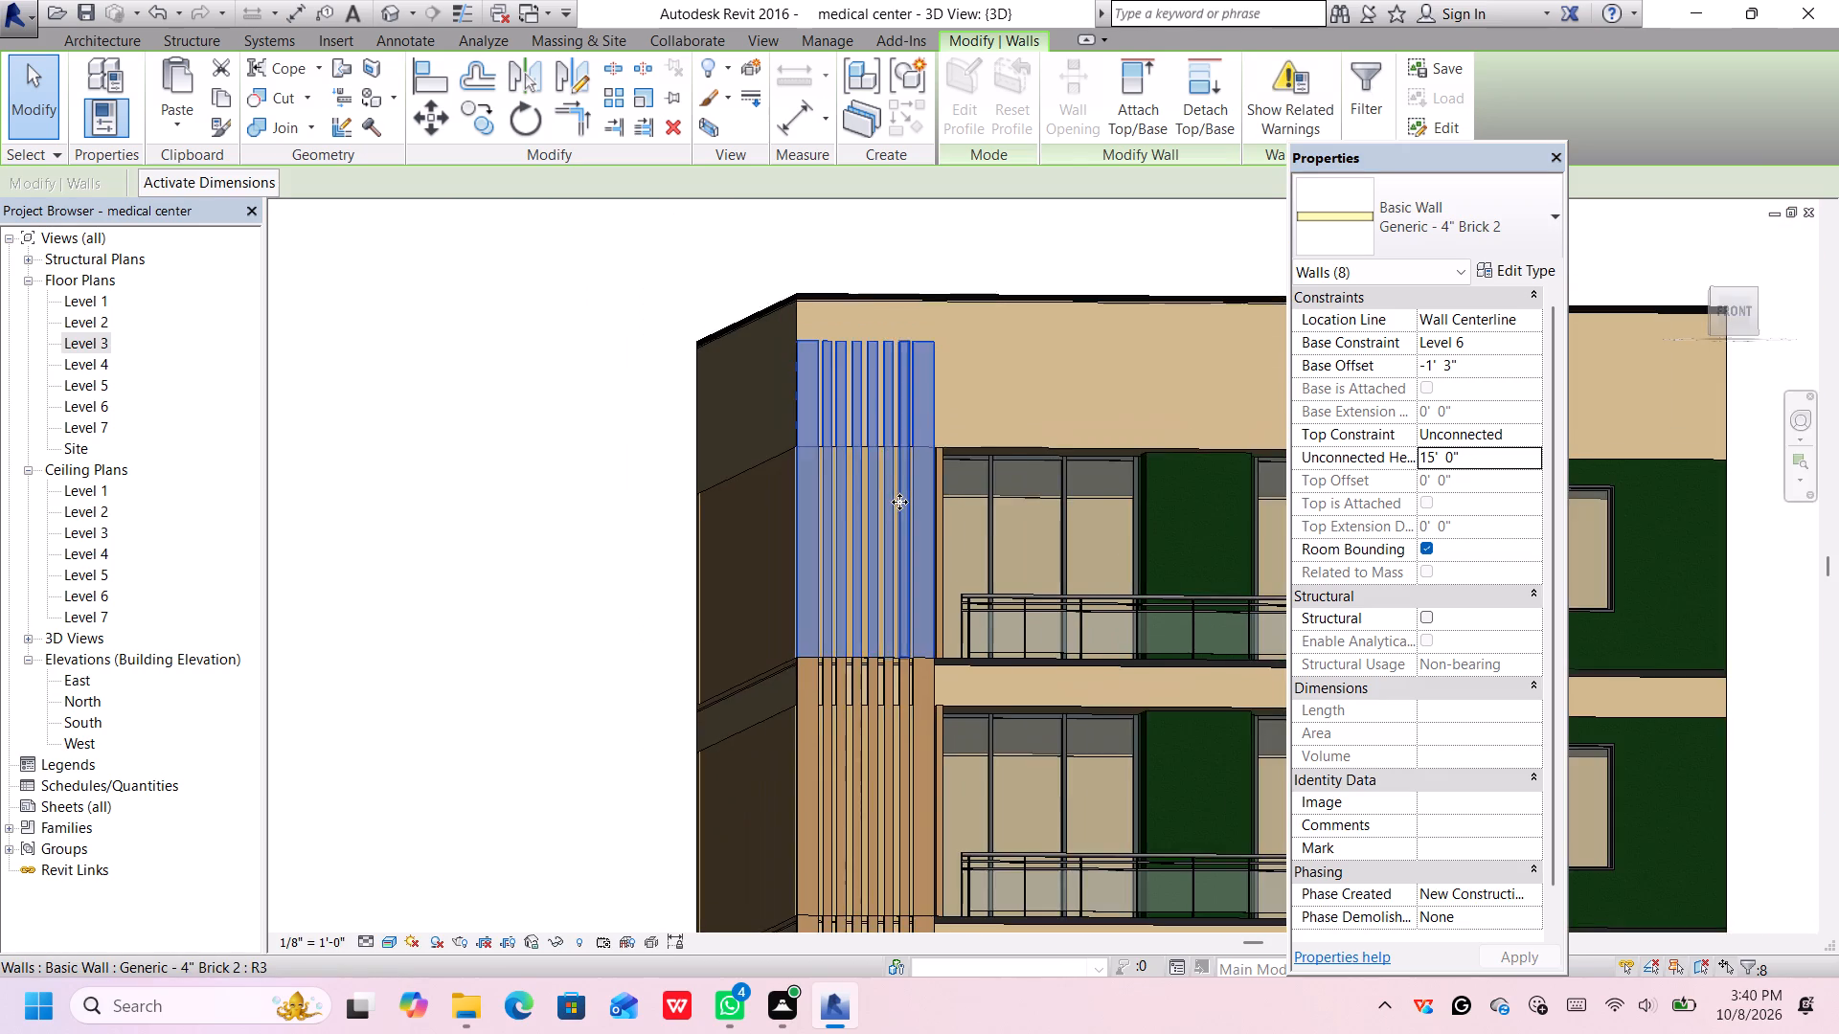
scroll(899, 502, "up", 2)
scroll(933, 480, "down", 3)
middle_click_drag(952, 459, 738, 457)
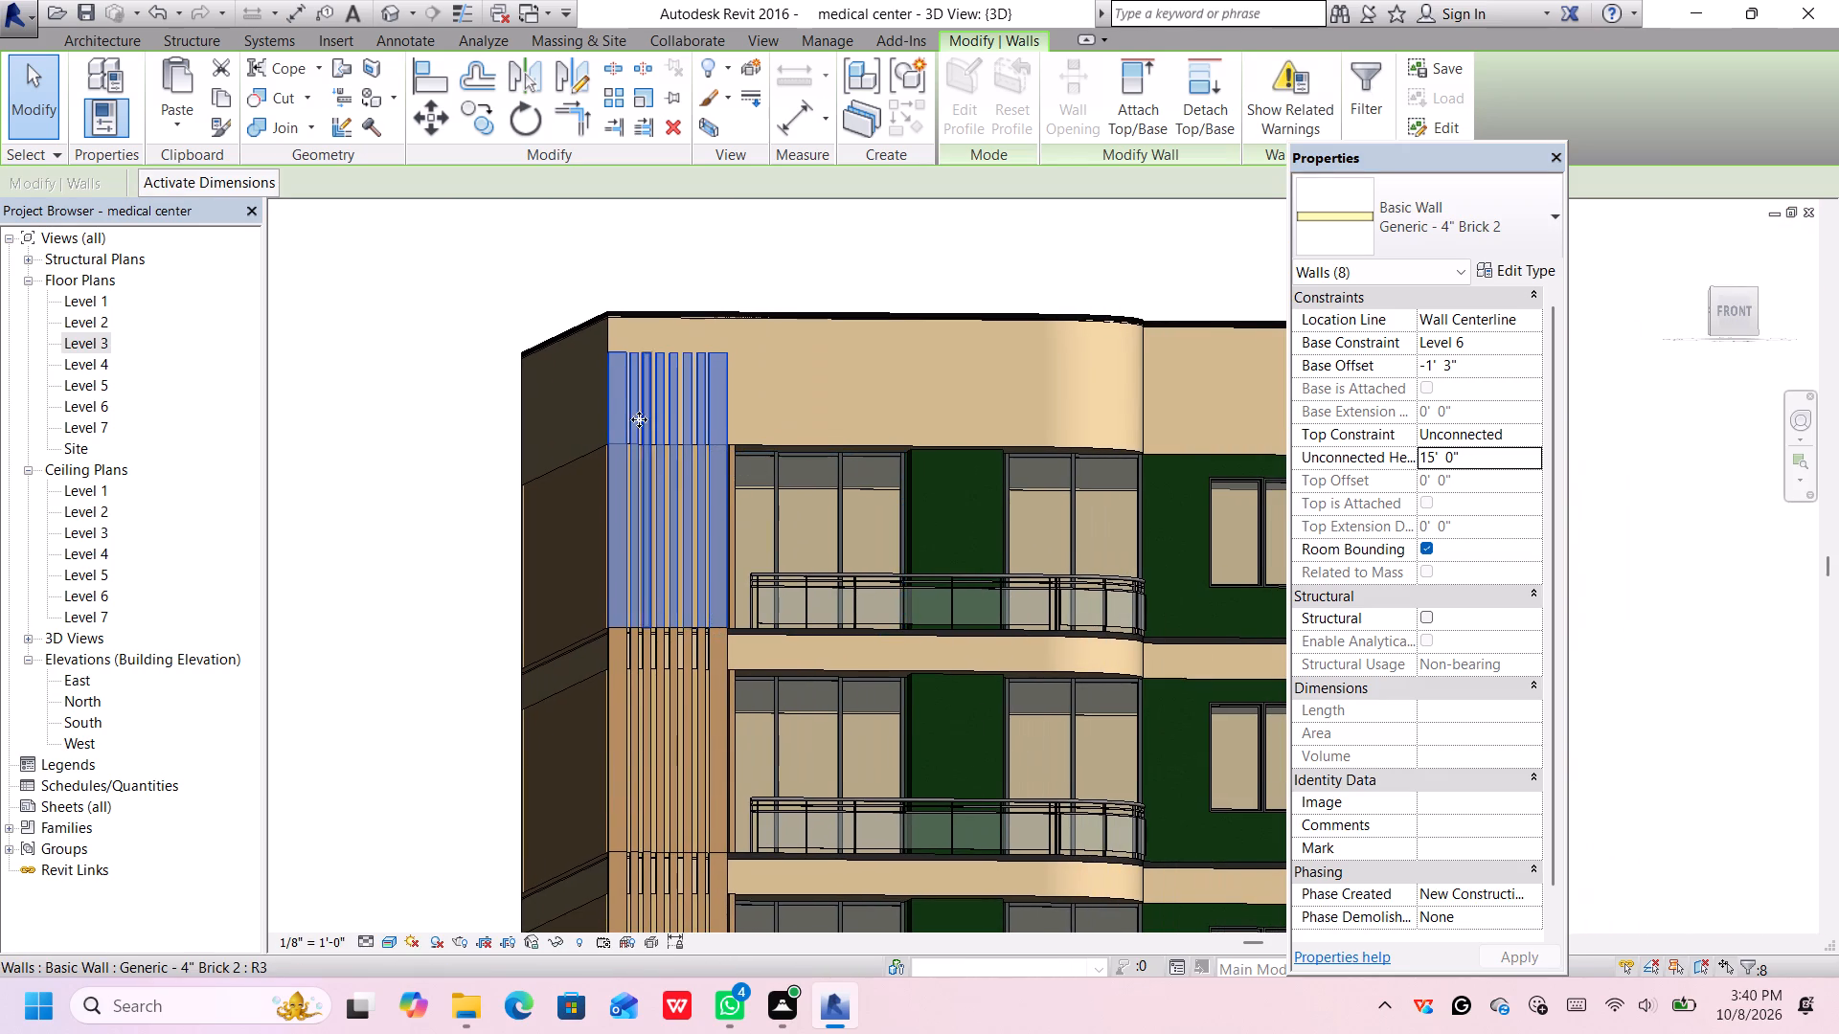
scroll(730, 408, "down", 7)
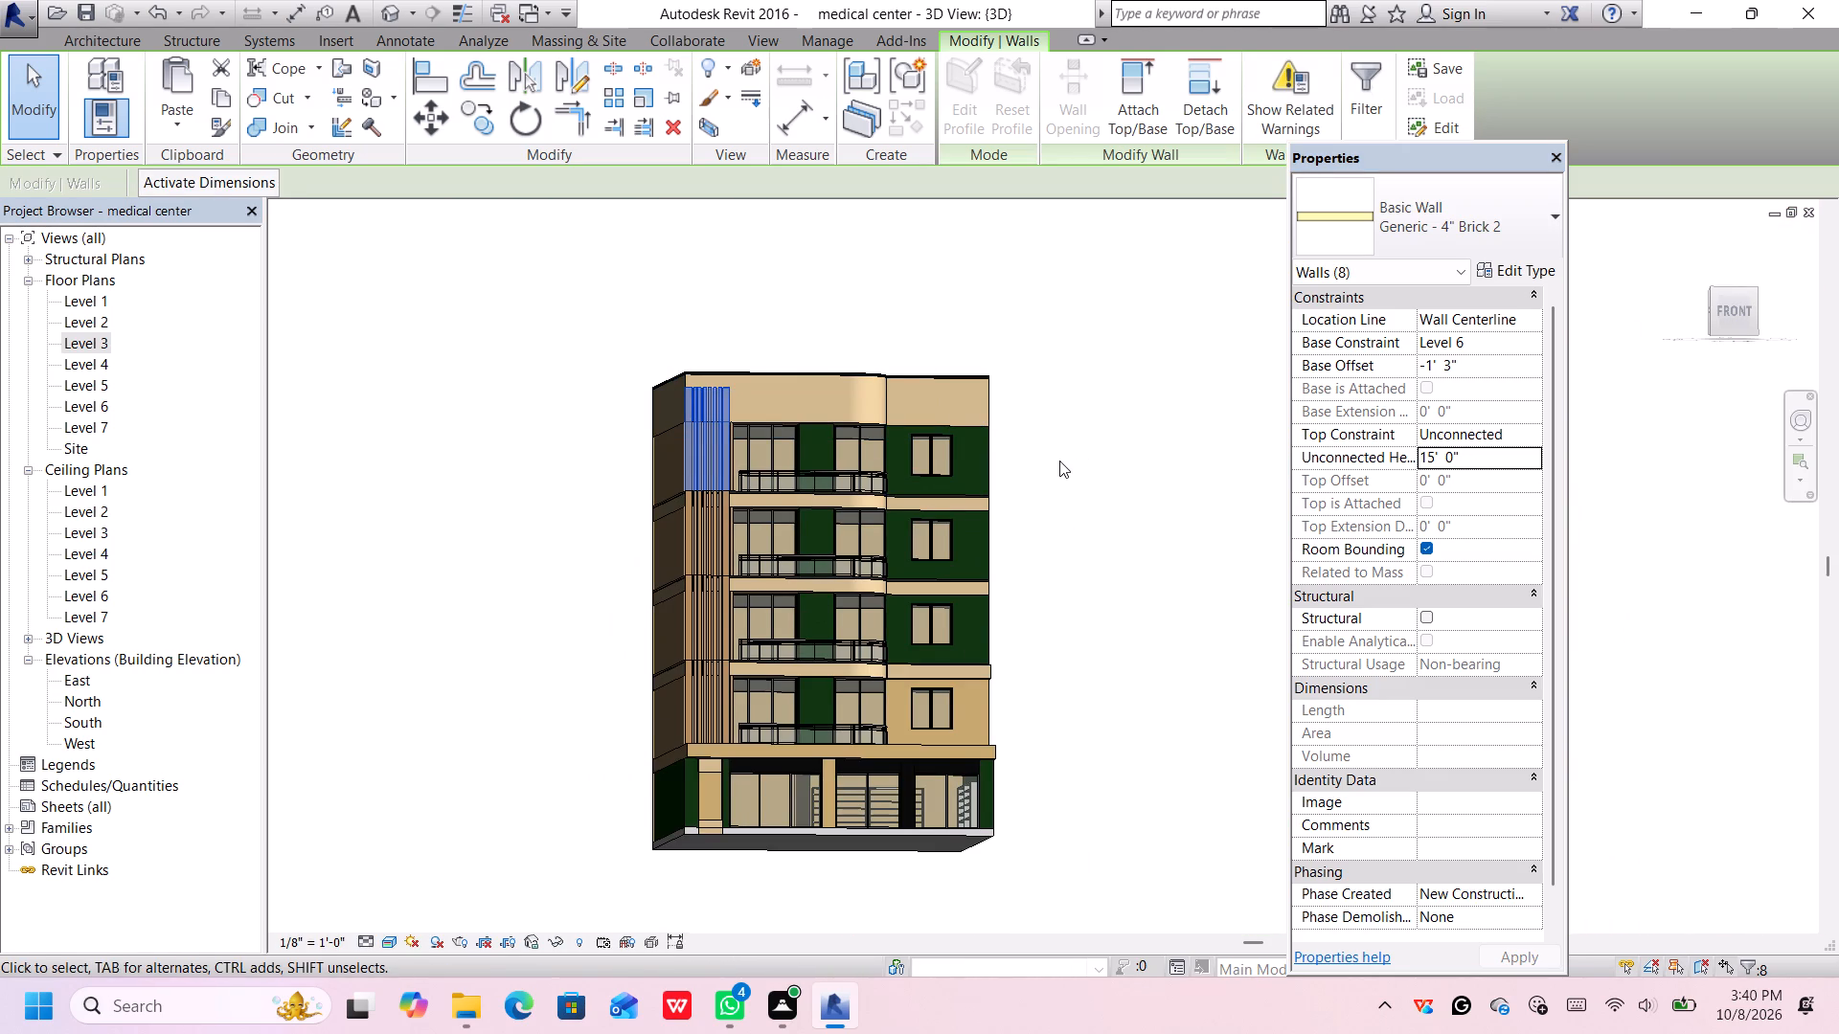
middle_click_drag(1056, 461, 1045, 434)
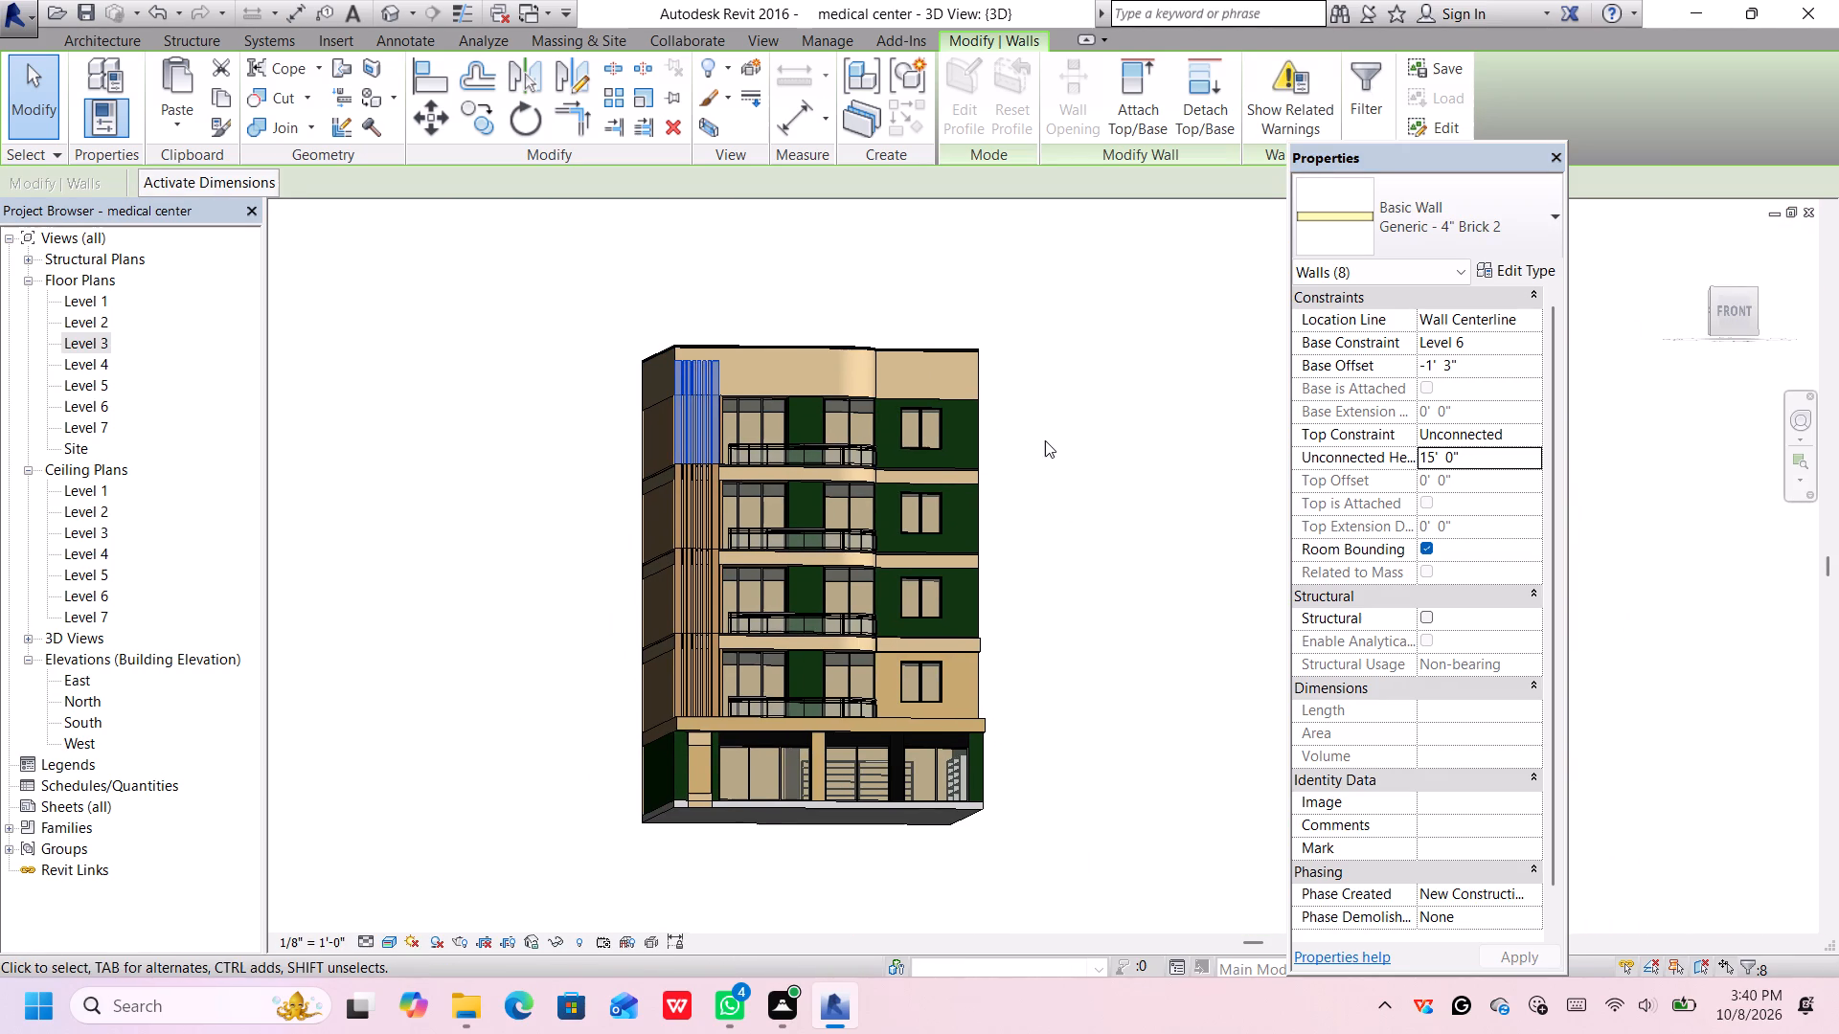
key("space")
scroll(1044, 475, "up", 2)
left_click(1046, 481)
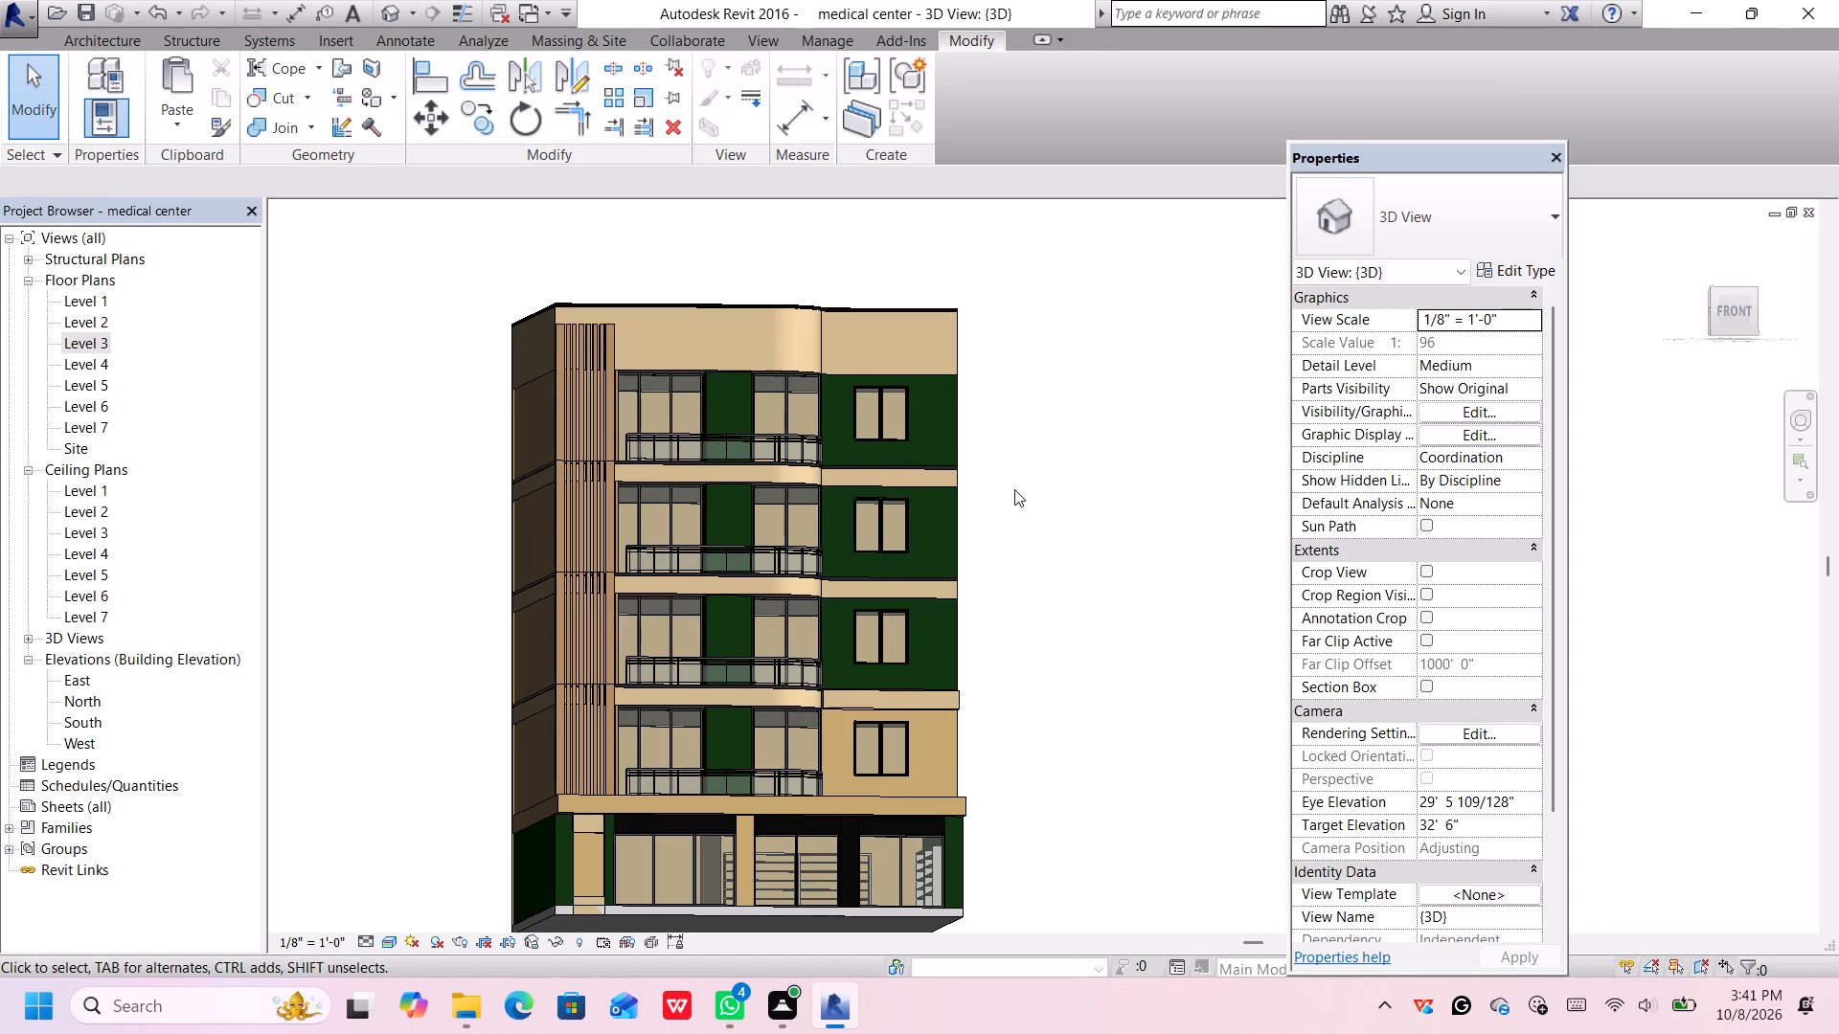
Dismiss the Autodesk notification card and close the Properties palette to clear the 3D view.
middle_click_drag(1027, 421, 1034, 445)
scroll(1030, 447, "up", 1)
scroll(1028, 441, "down", 4)
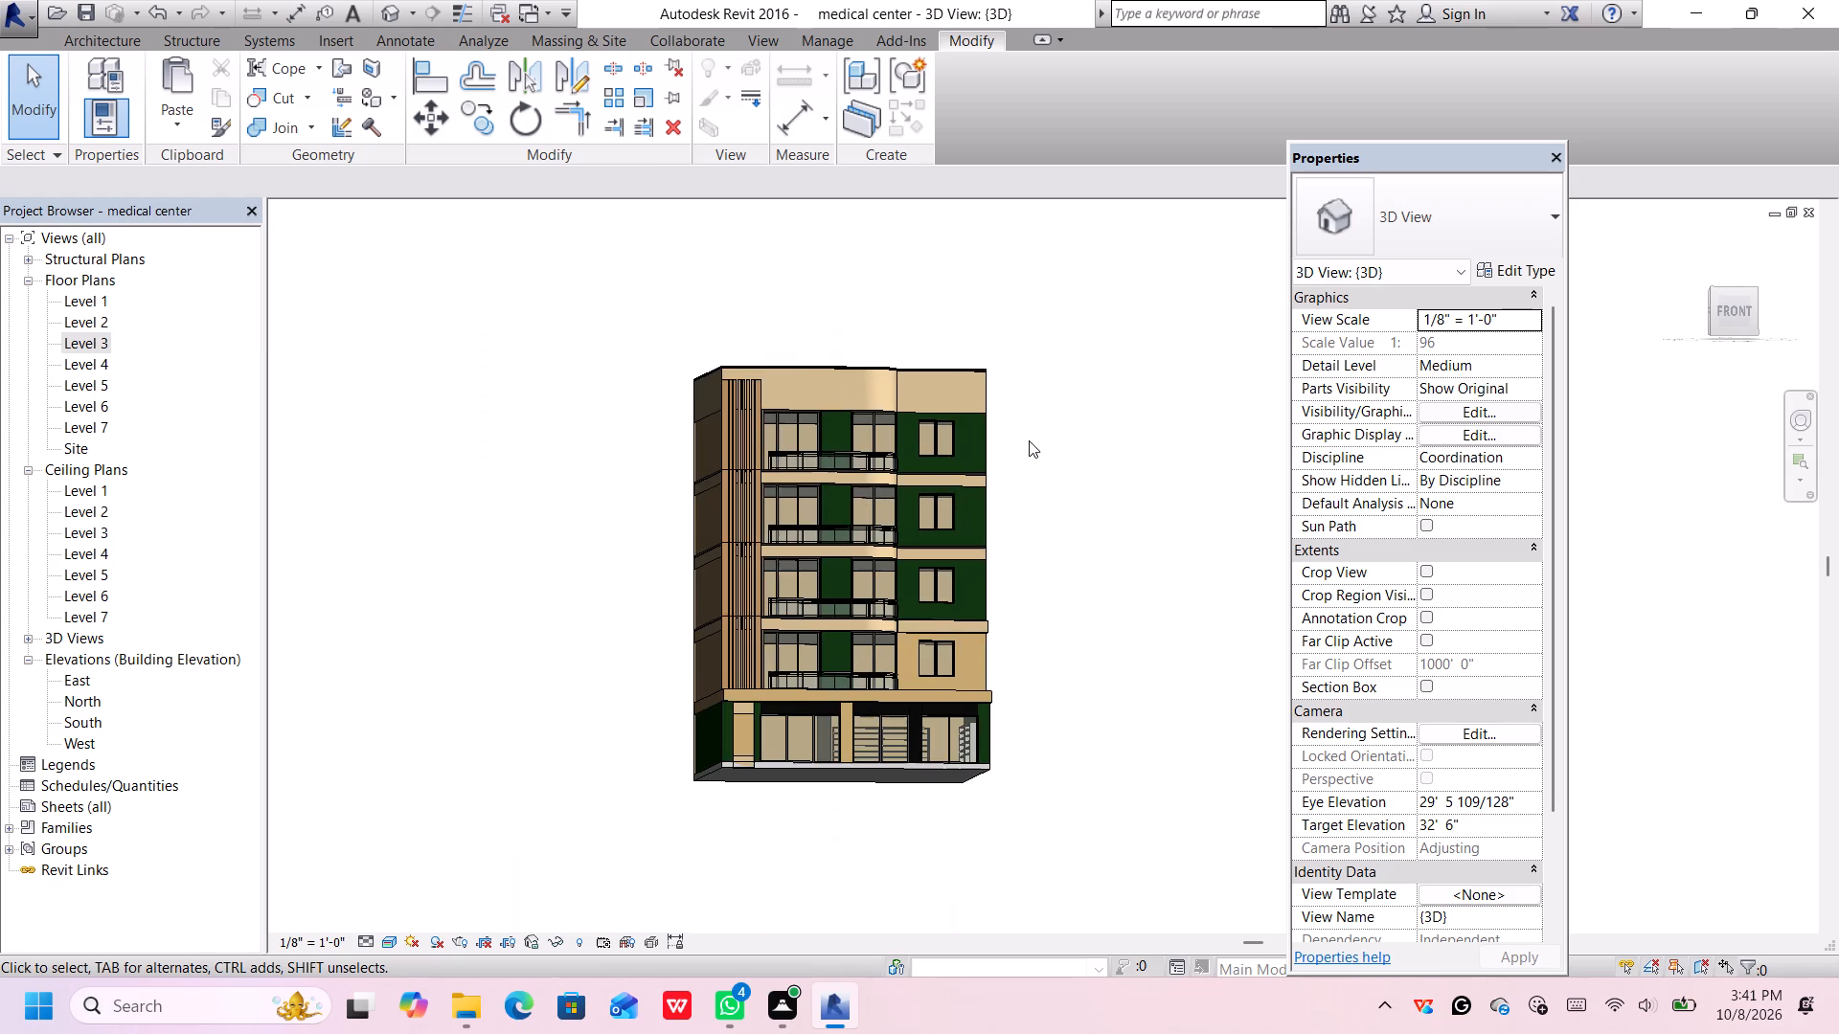
middle_click(1038, 432)
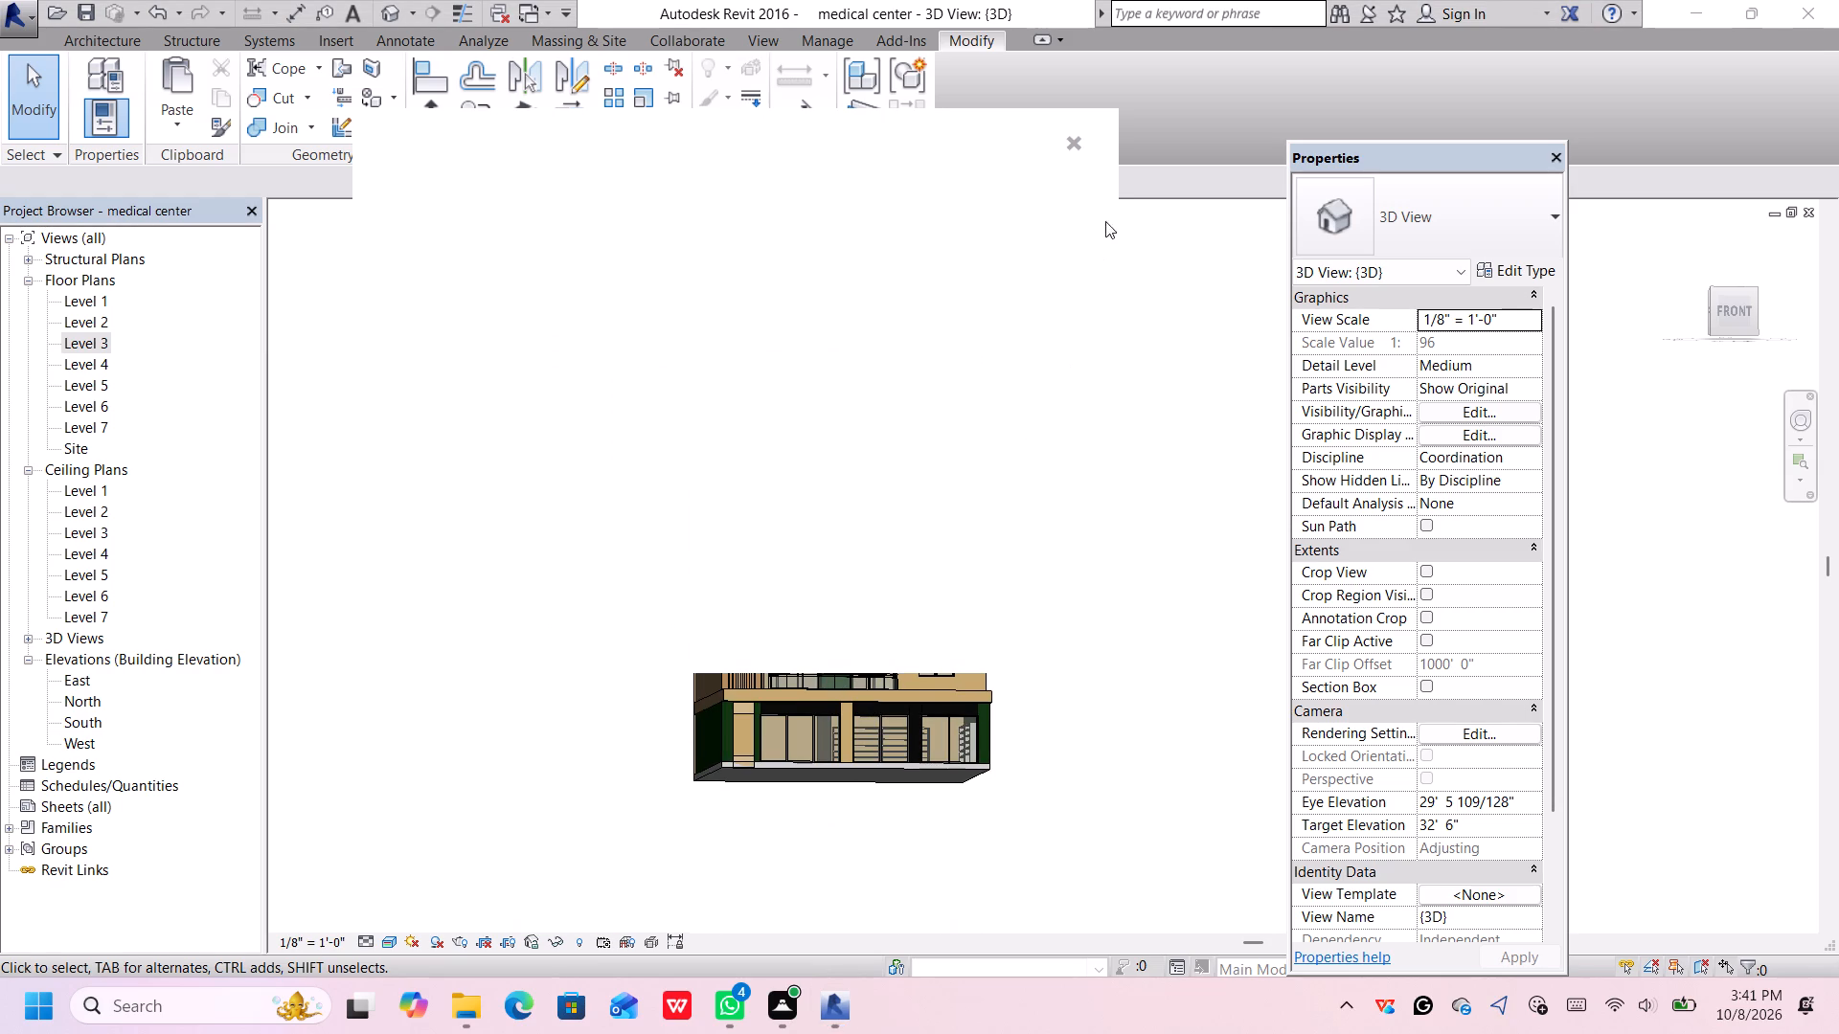
left_click(1077, 143)
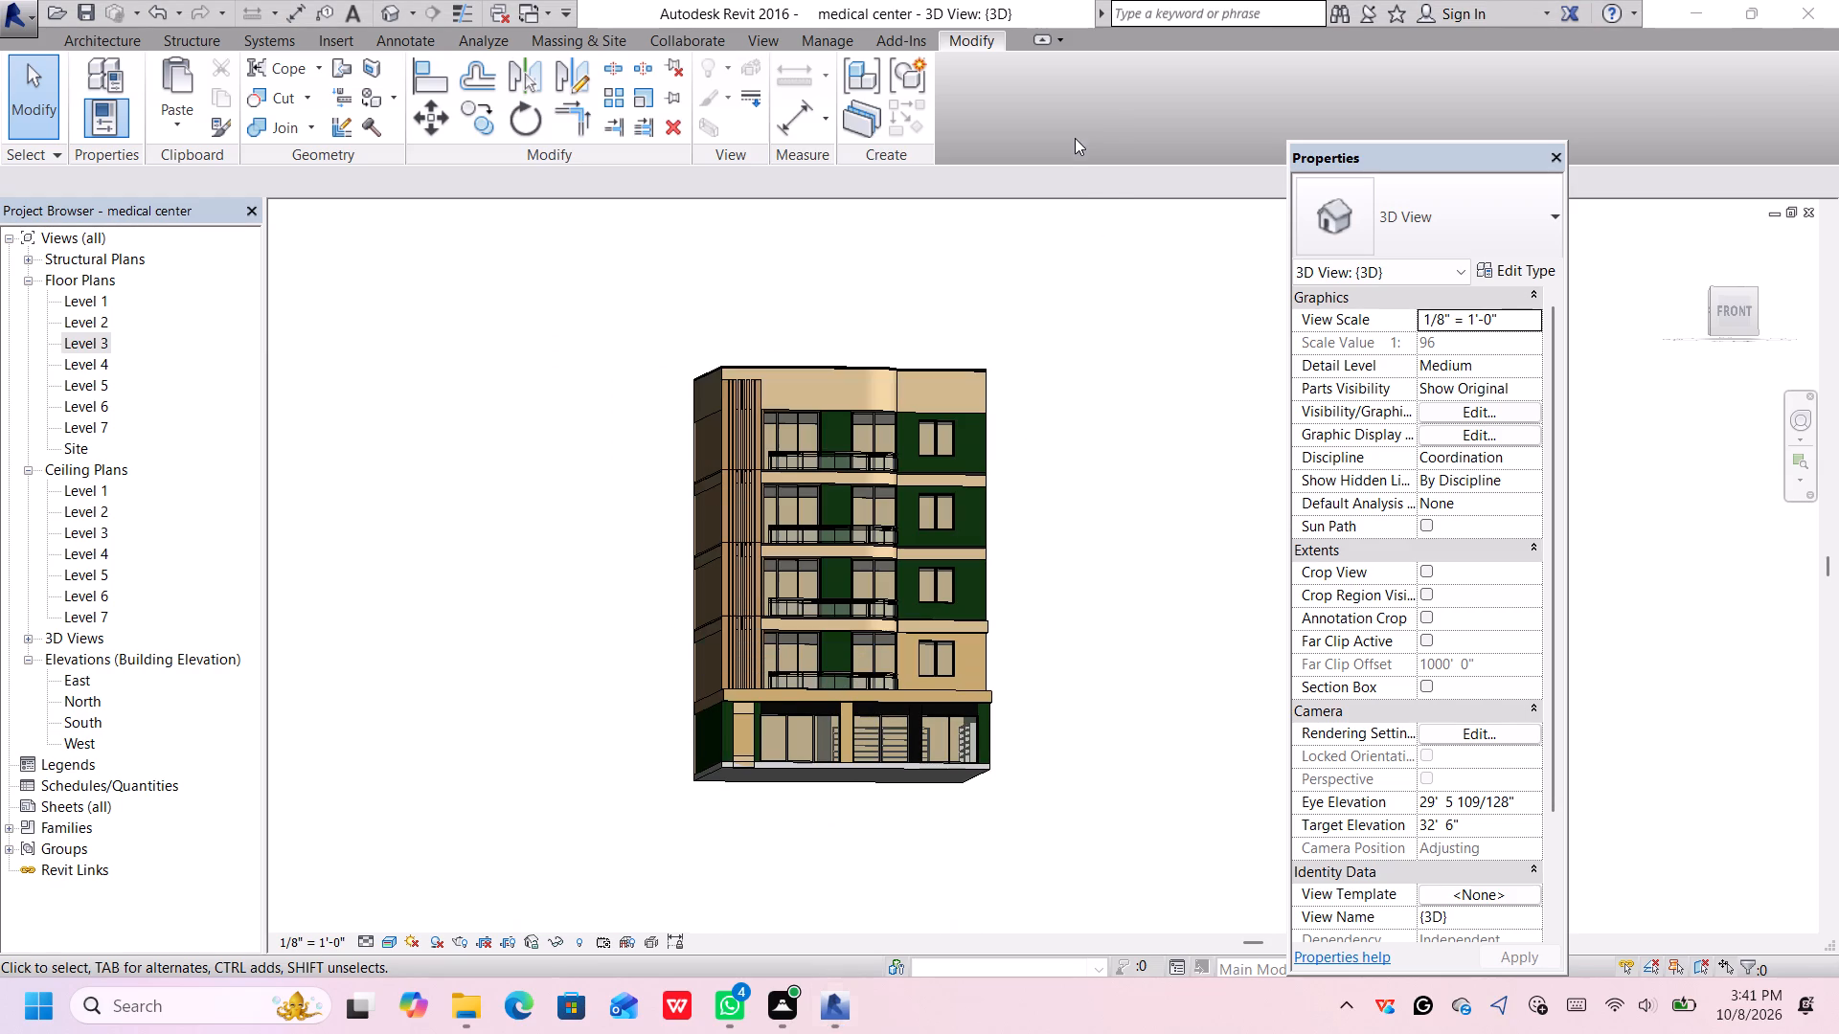
left_click(1555, 154)
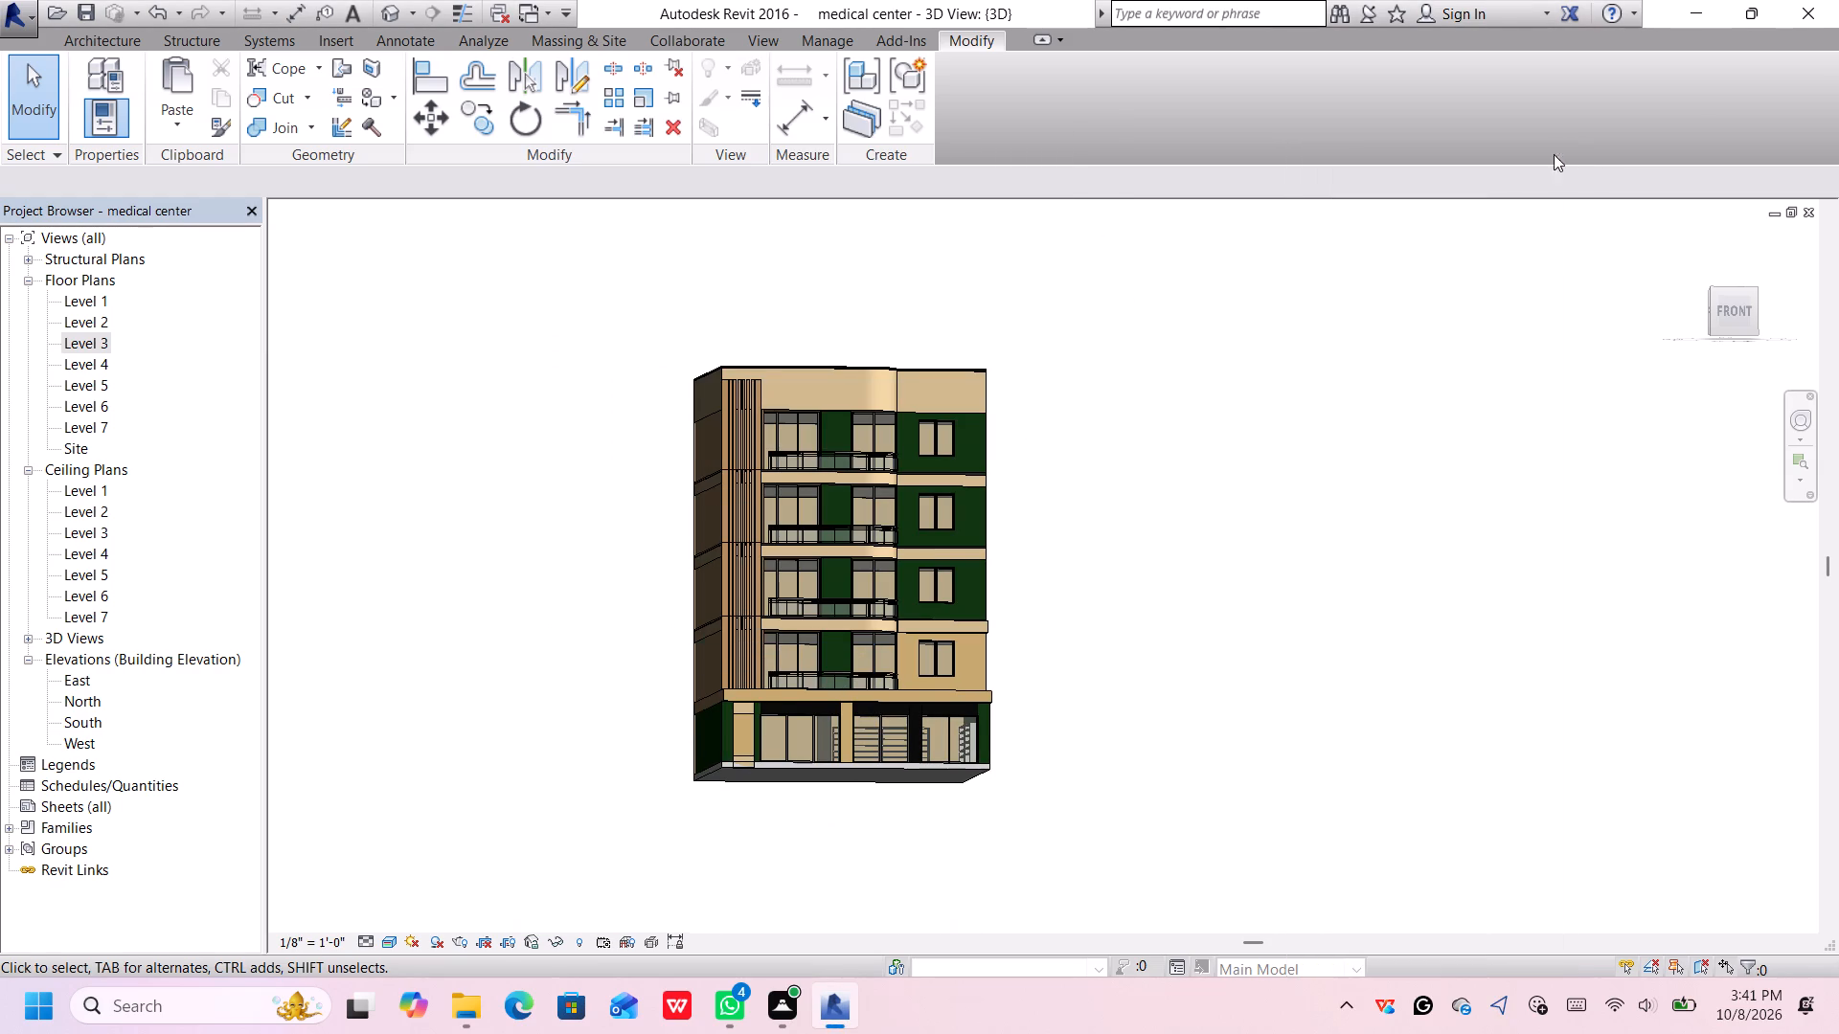
Examine the whole building's facade finishes and vertical slats from the front and from angled views above and below.
middle_click_drag(1190, 444, 1202, 591)
scroll(1185, 442, "up", 2)
scroll(1063, 635, "up", 1)
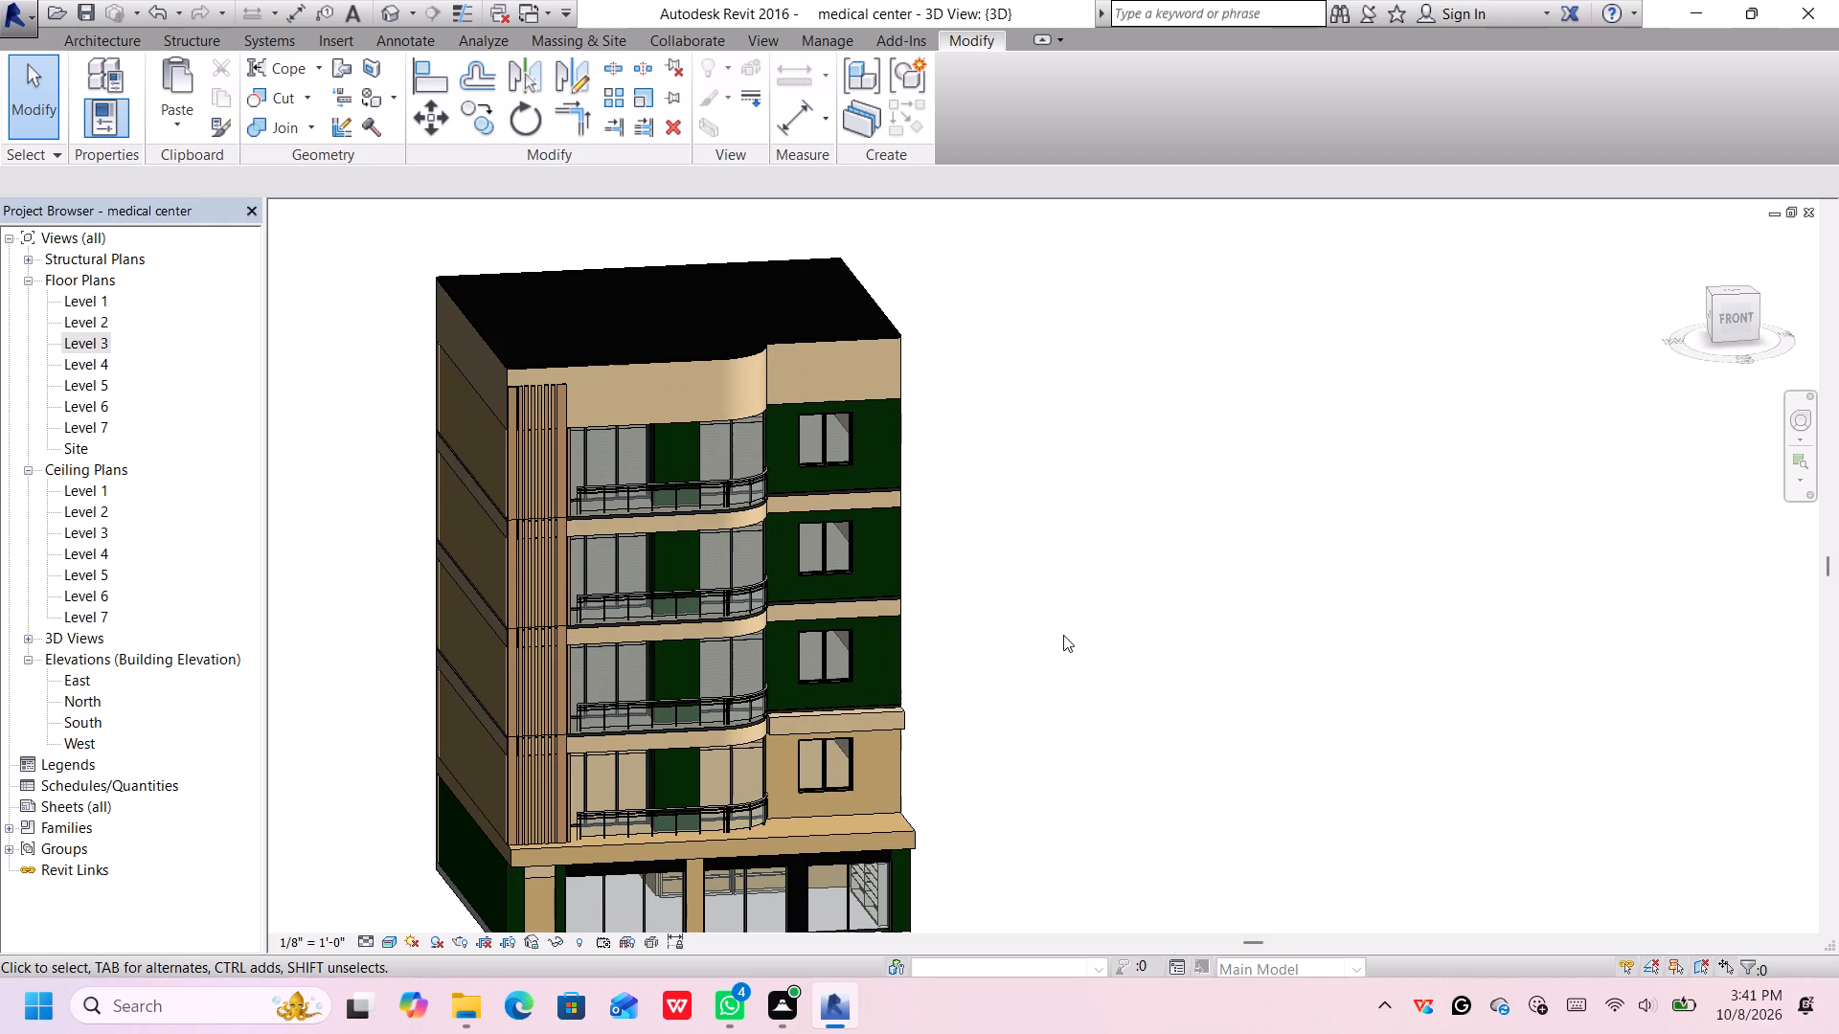
middle_click_drag(1061, 635, 1056, 458)
scroll(1056, 458, "down", 1, "shift")
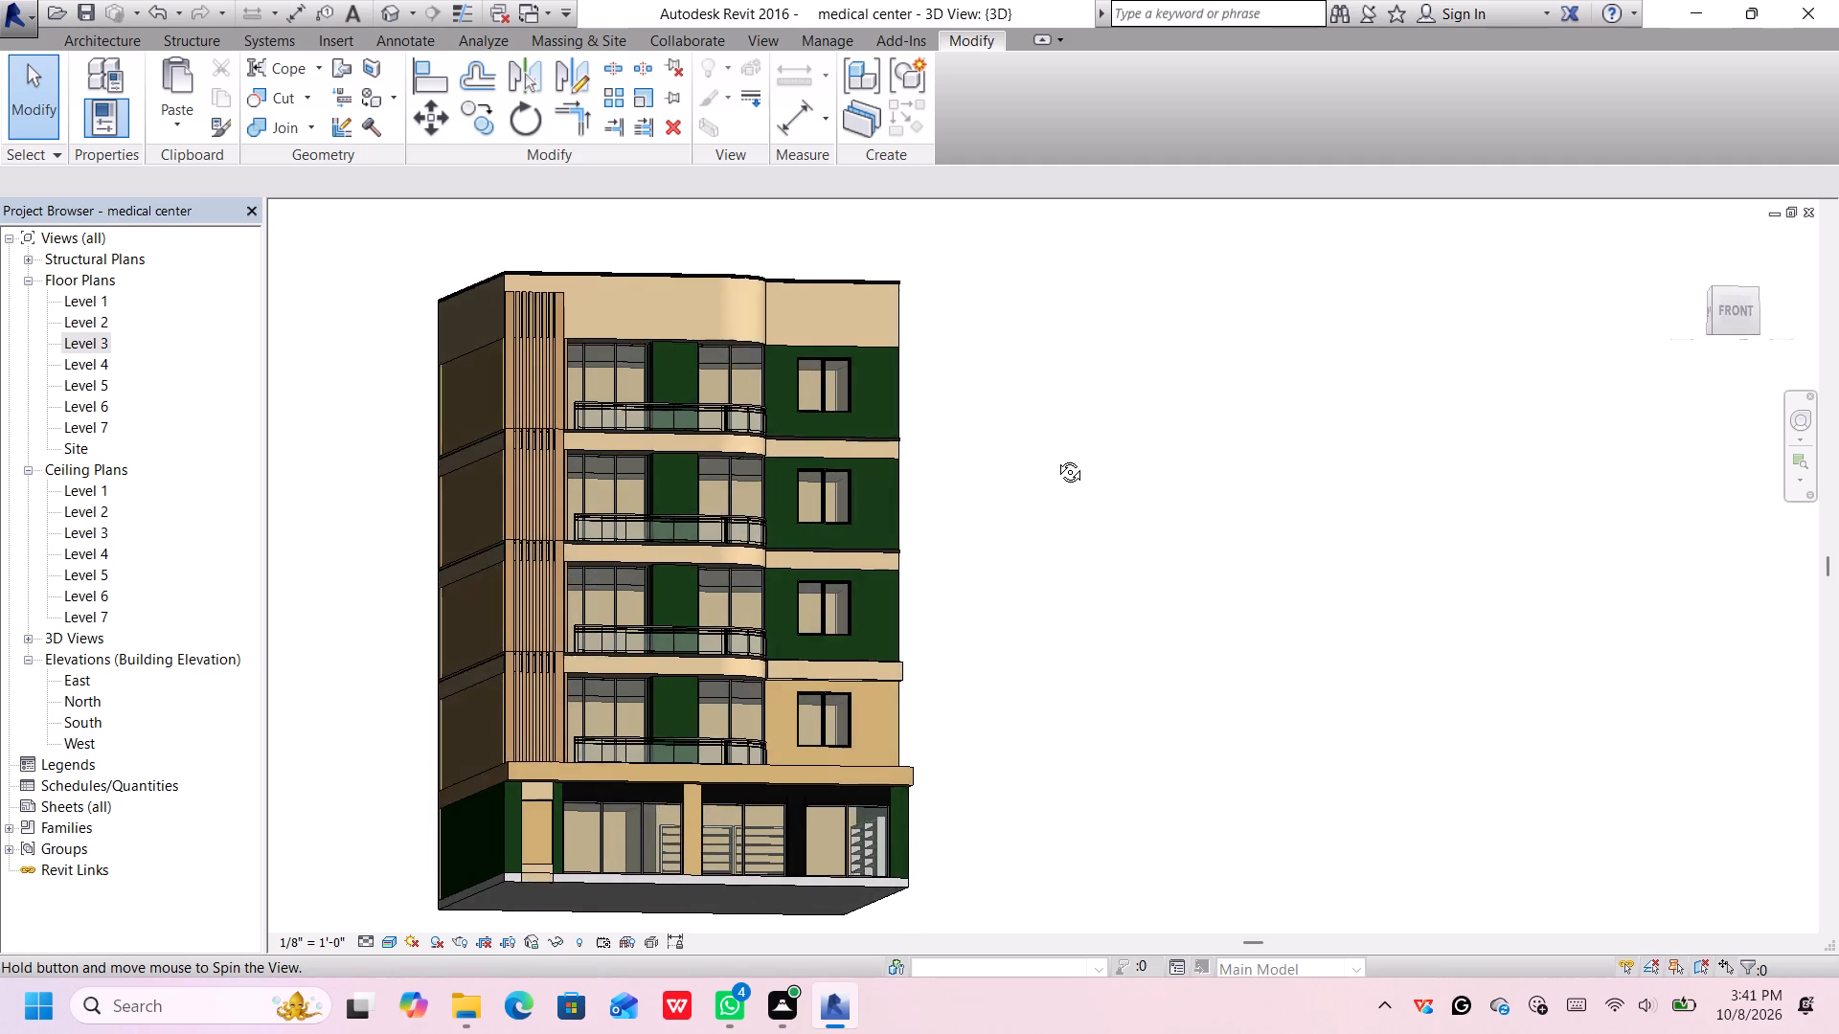
middle_click_drag(1056, 458, 980, 524)
scroll(1049, 458, "up", 1, "shift")
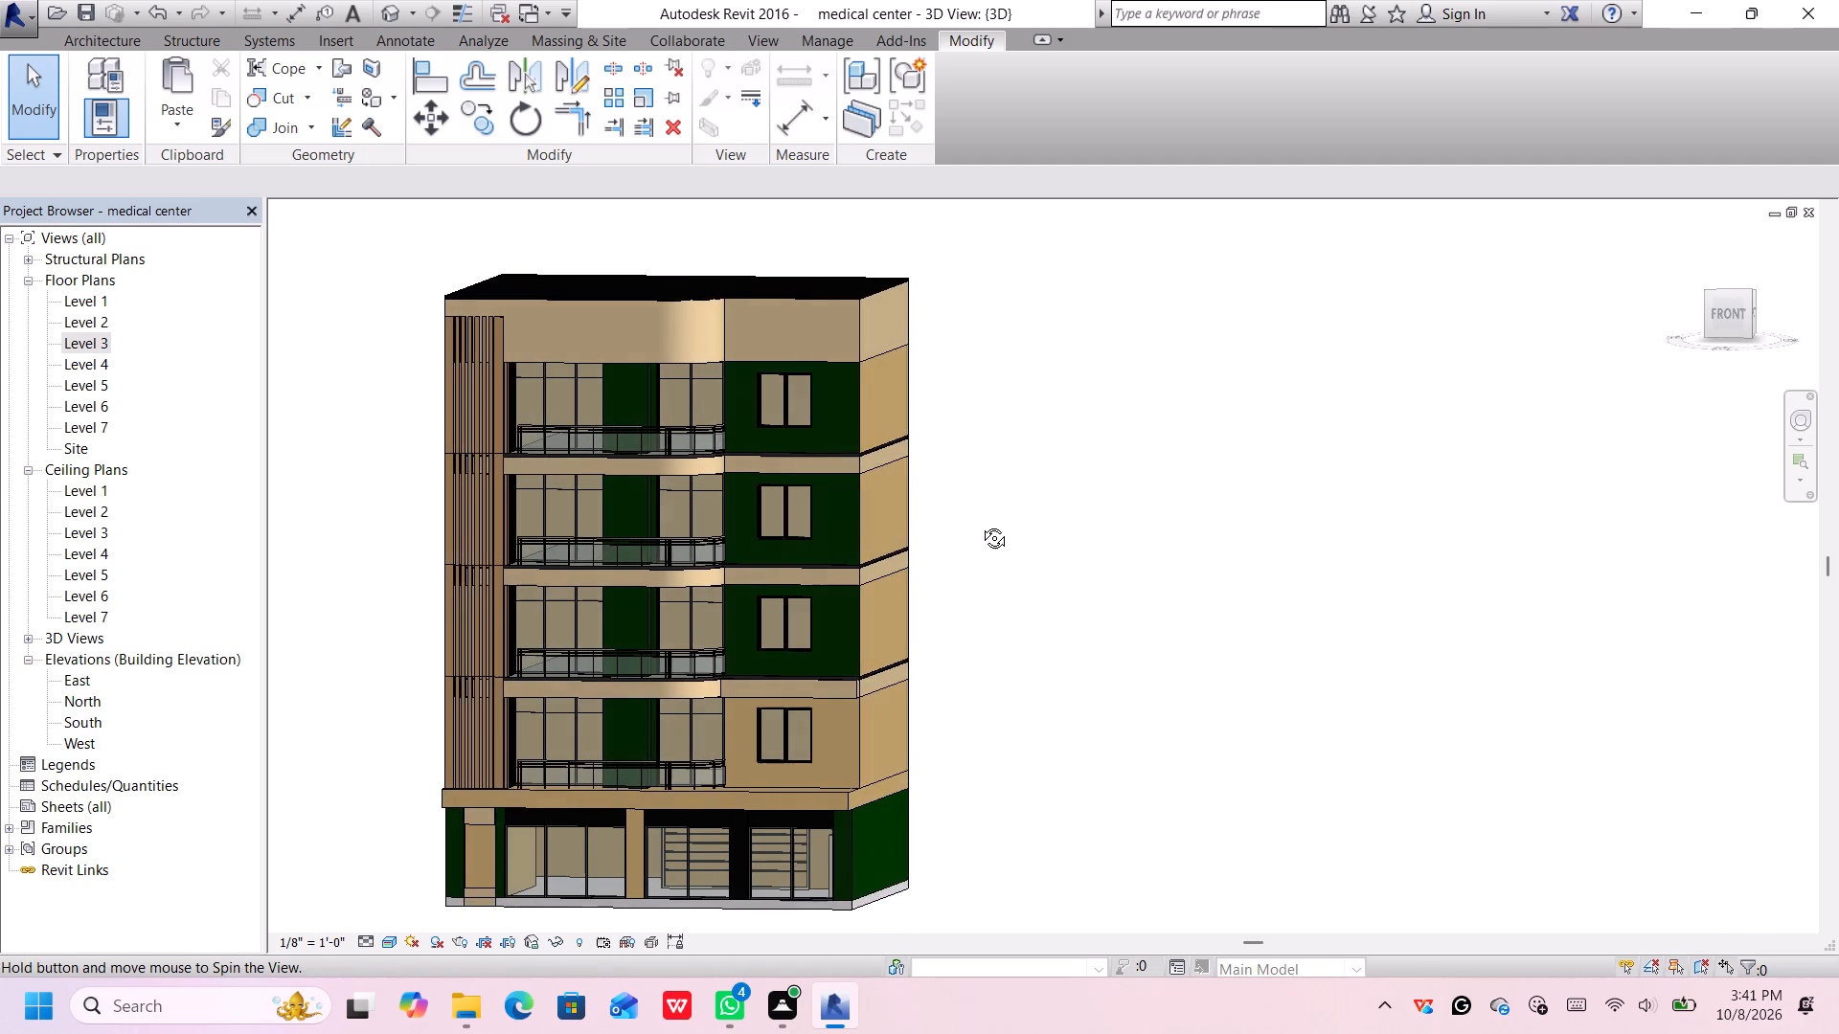
middle_click_drag(980, 524, 983, 527)
middle_click_drag(999, 537, 1074, 540)
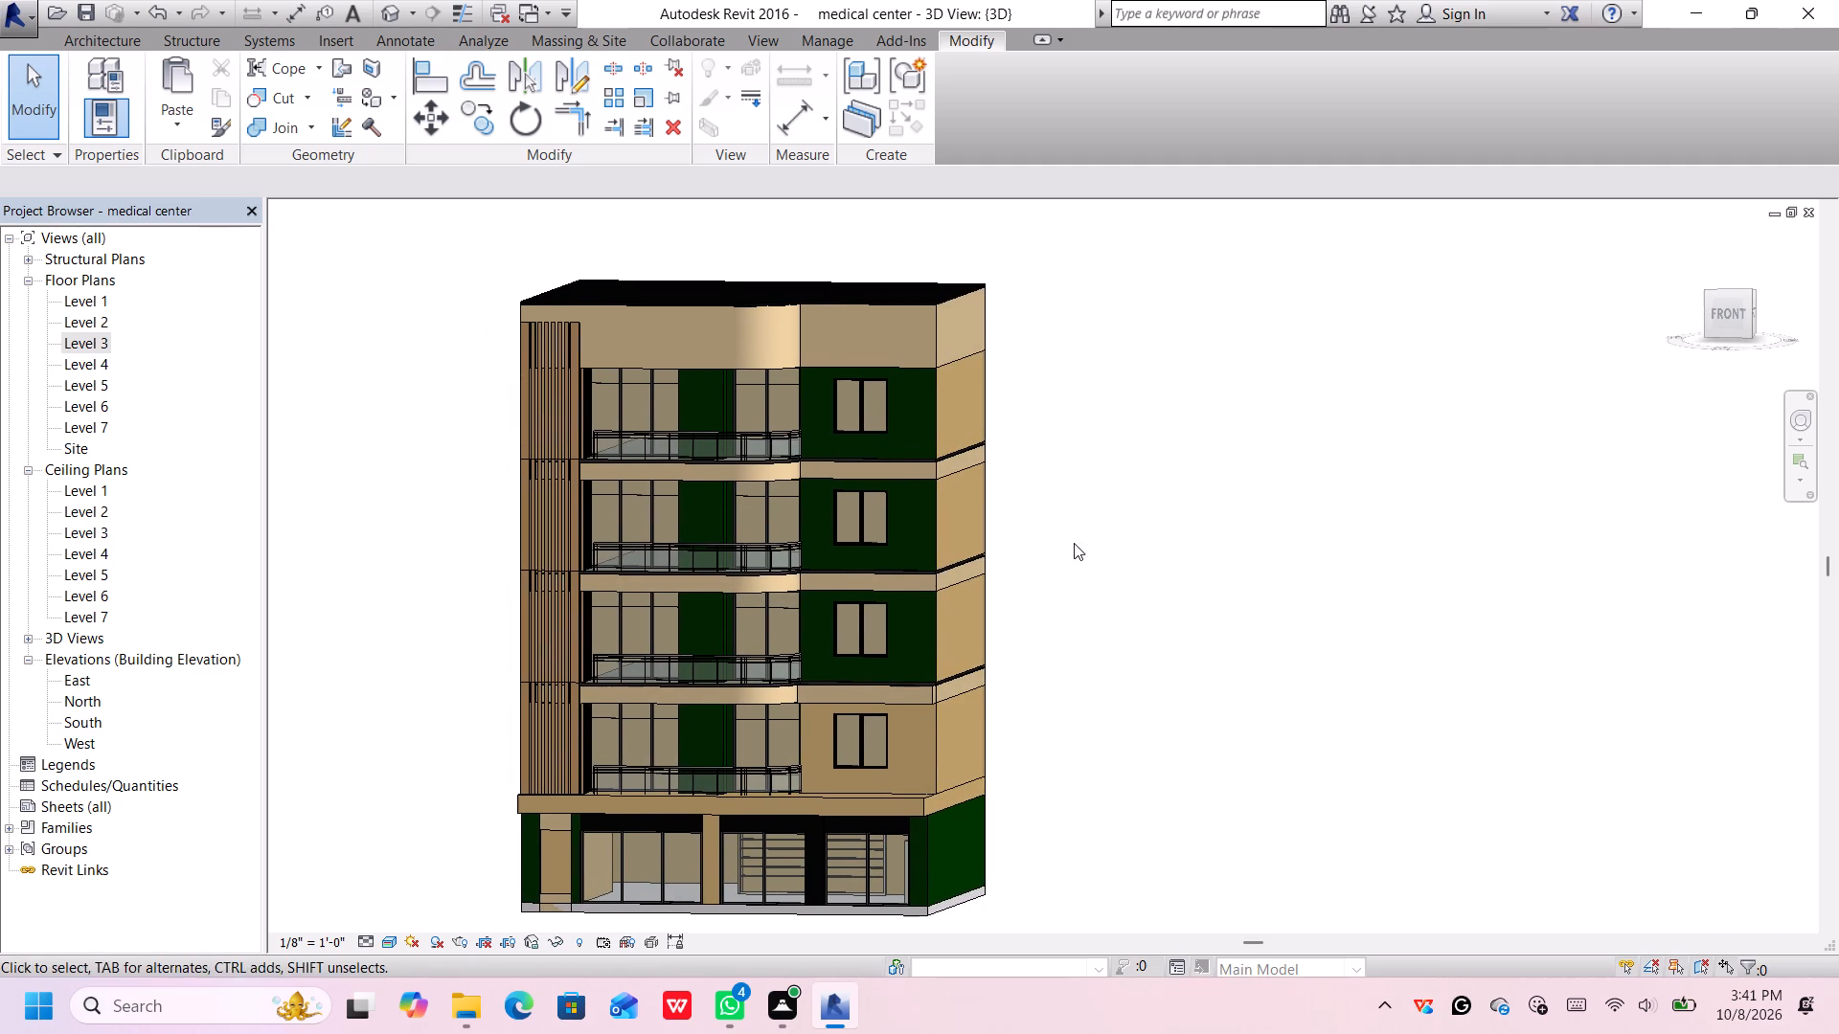
middle_click_drag(1050, 566, 1073, 564)
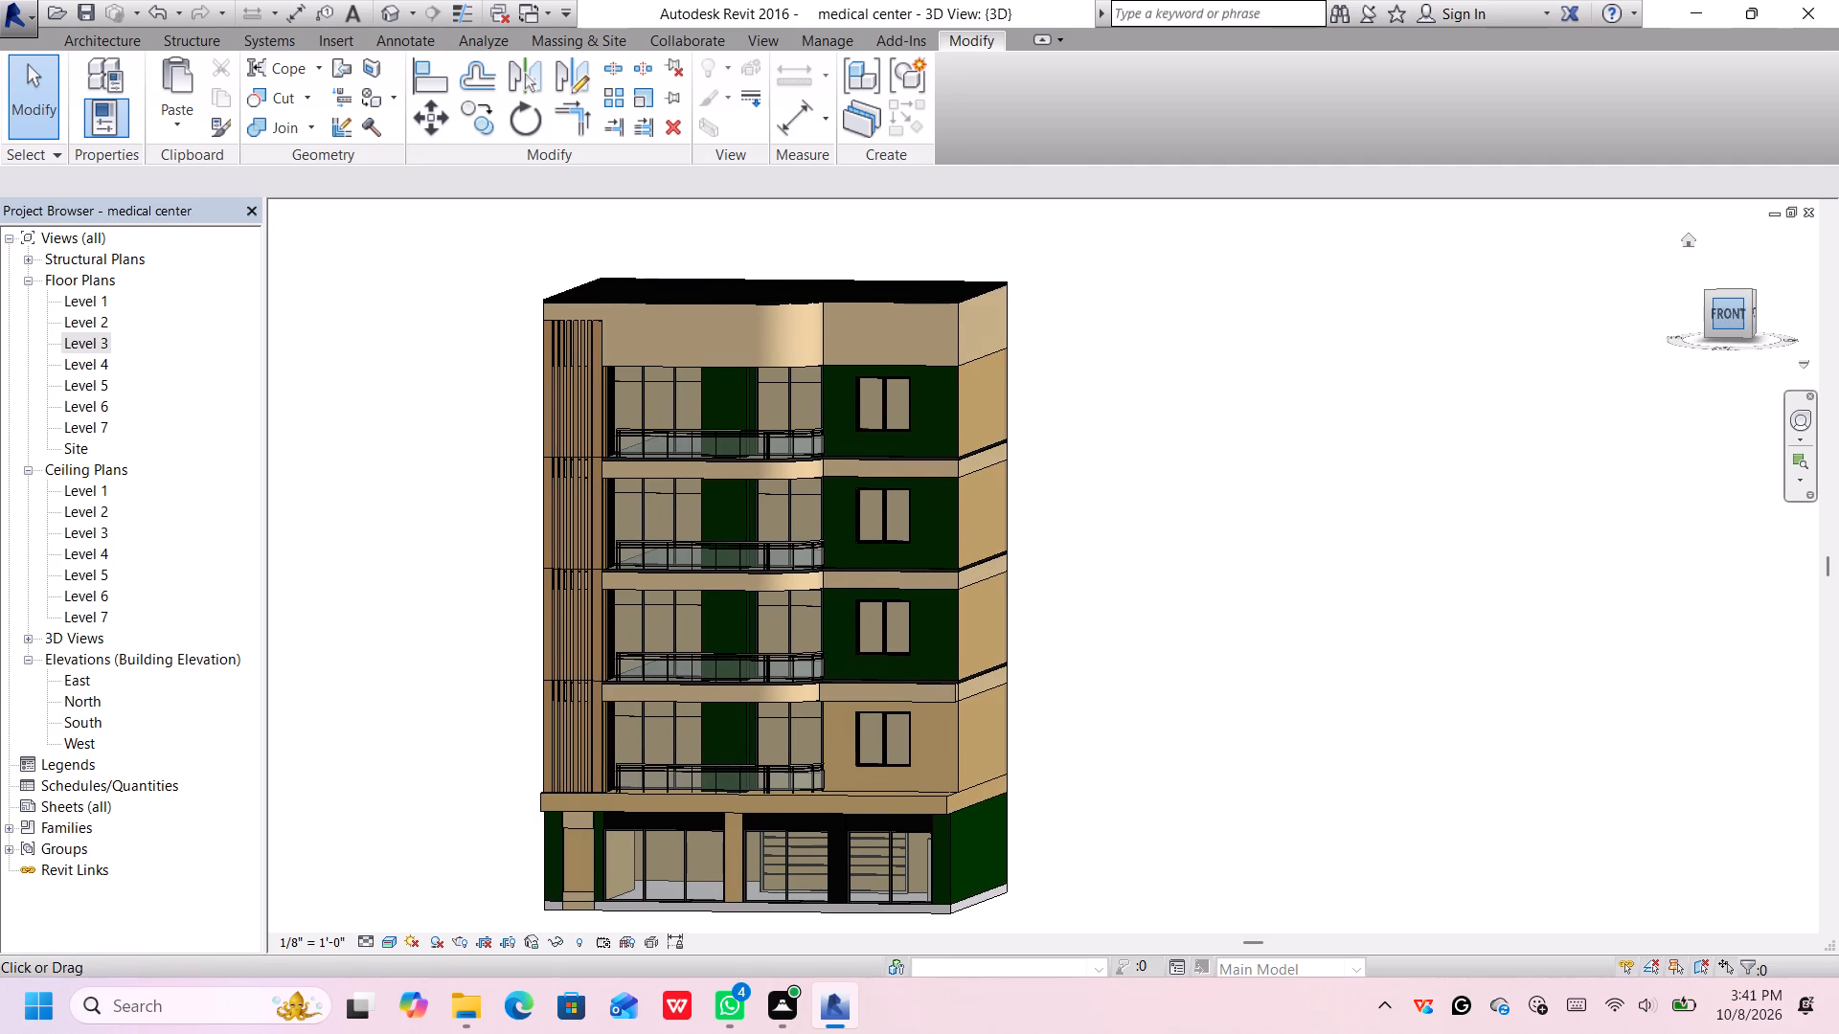
left_click(1728, 320)
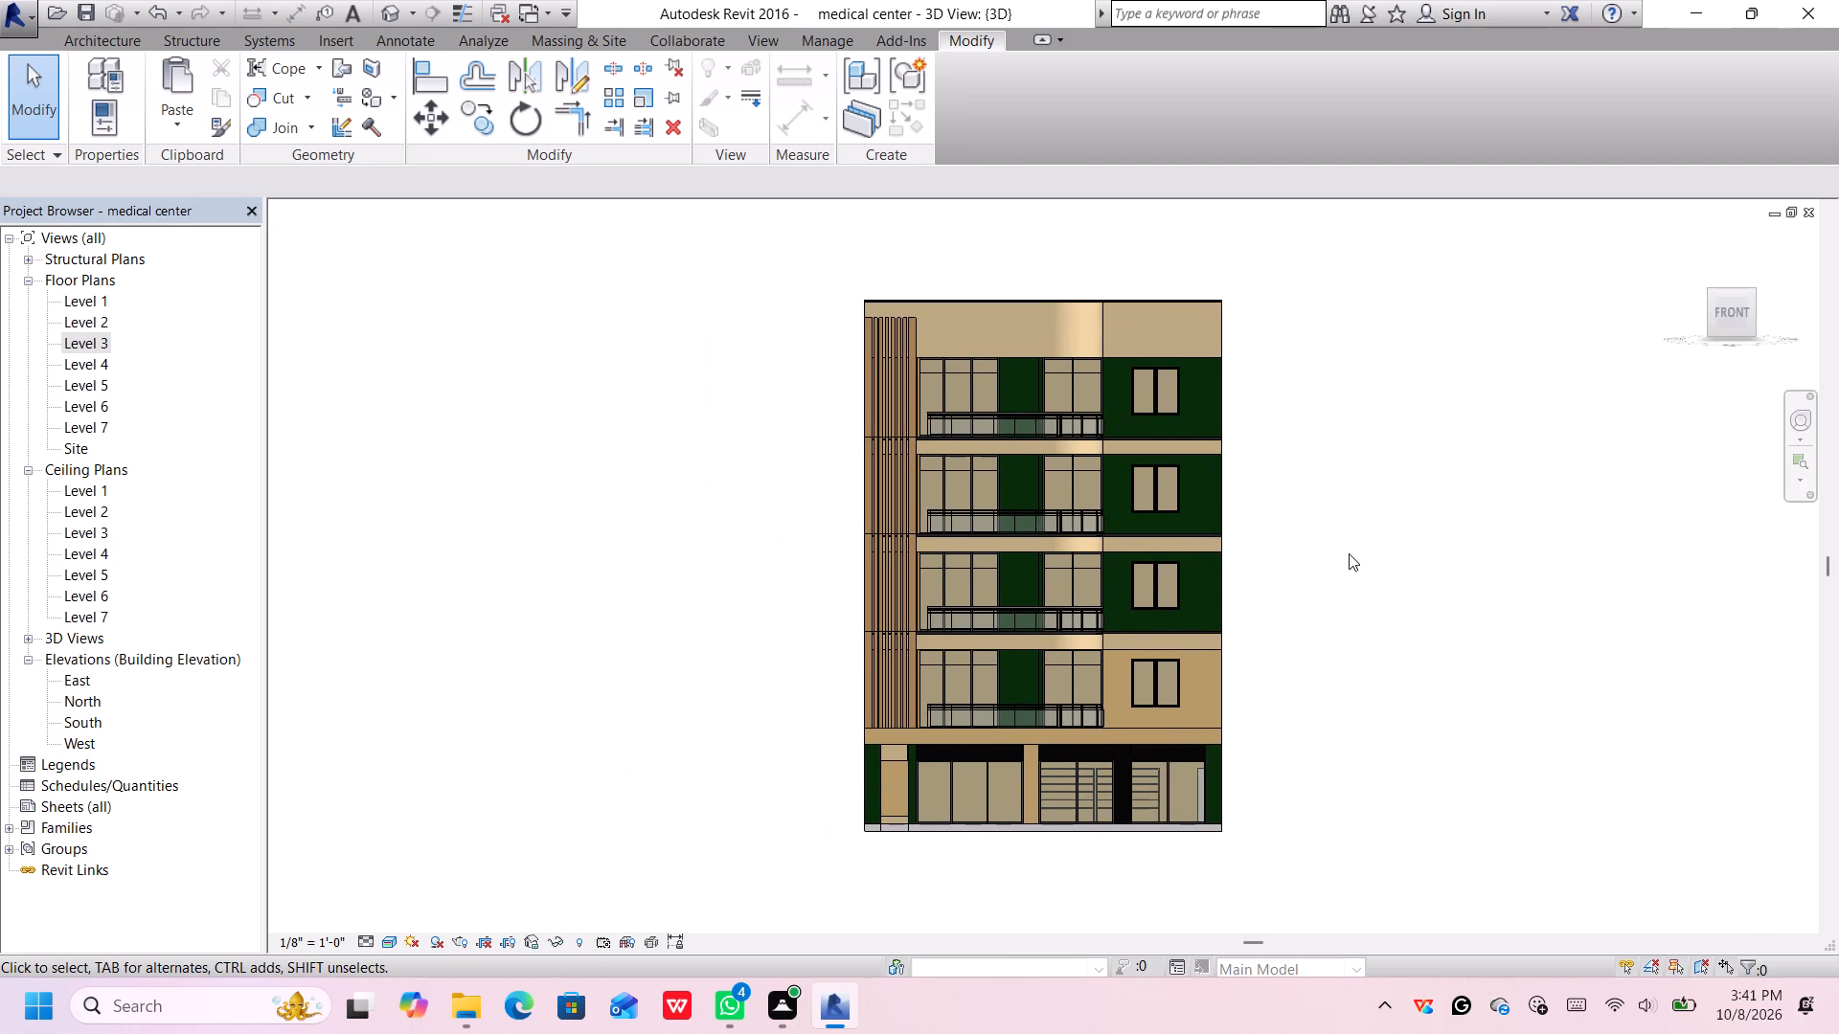
middle_click_drag(1315, 658, 1269, 641)
scroll(1277, 636, "up", 1, "shift")
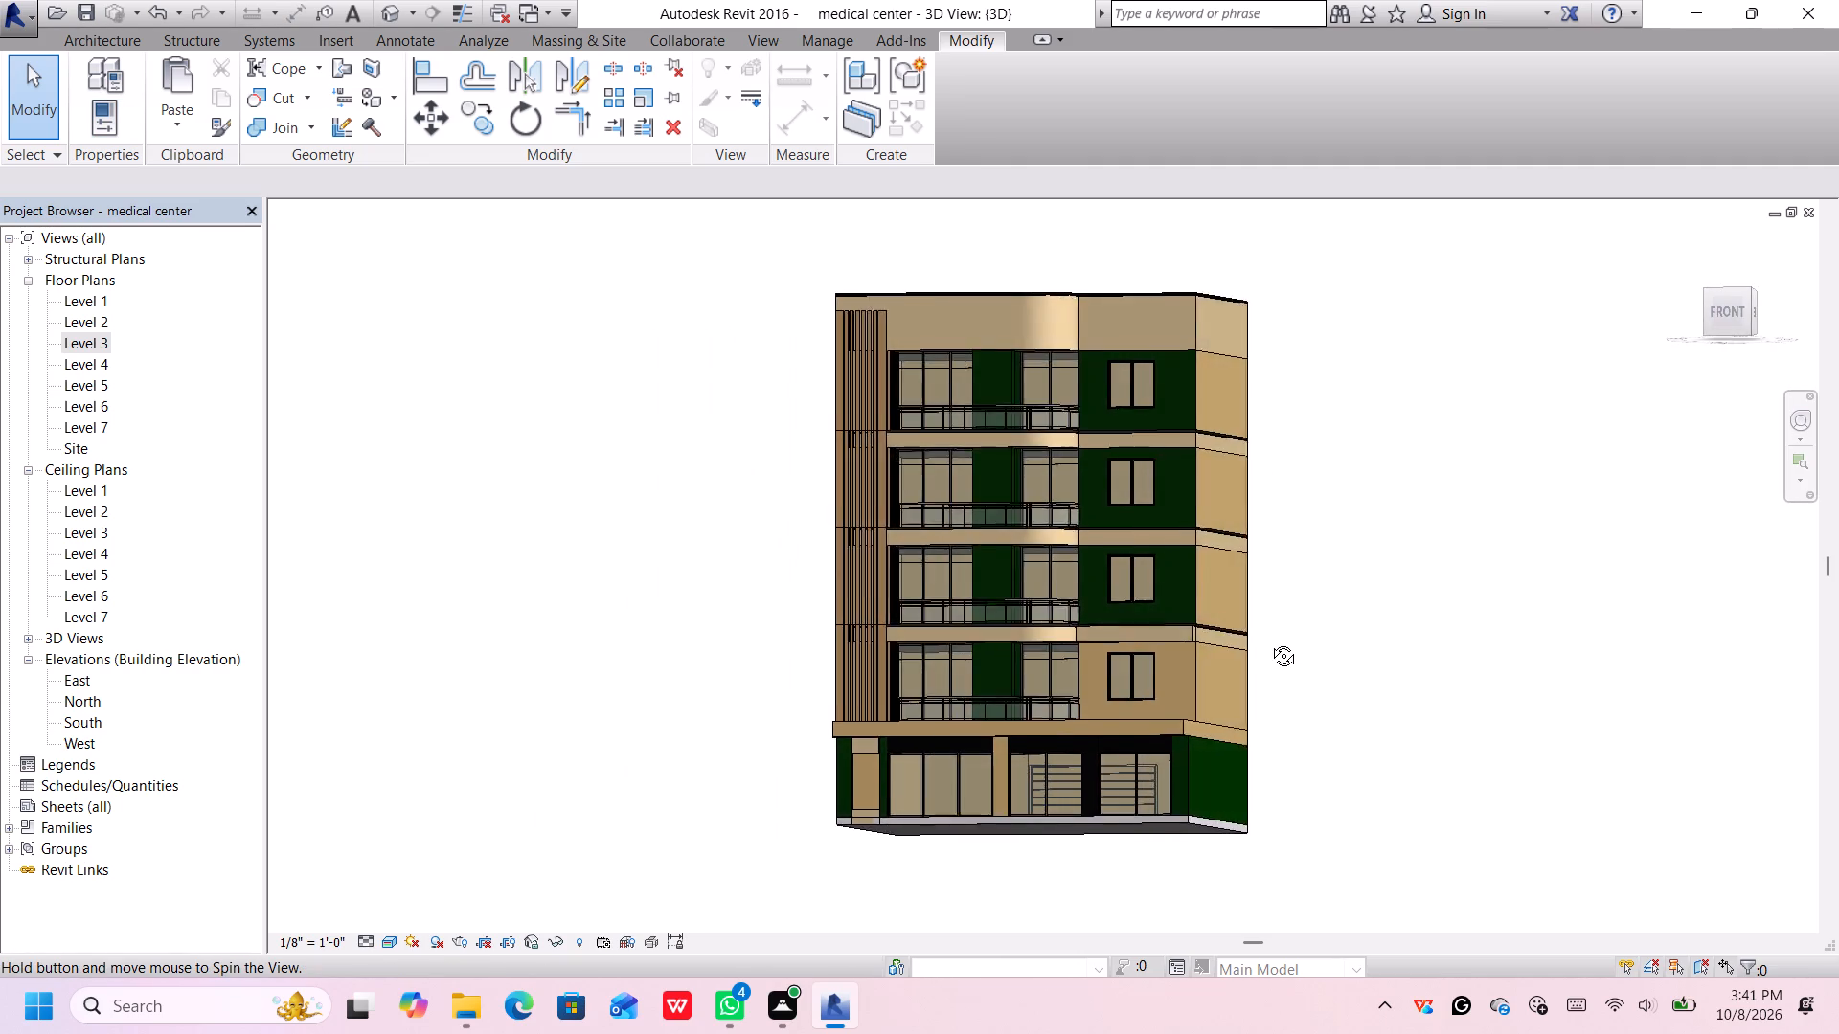
middle_click_drag(1269, 641, 1263, 670)
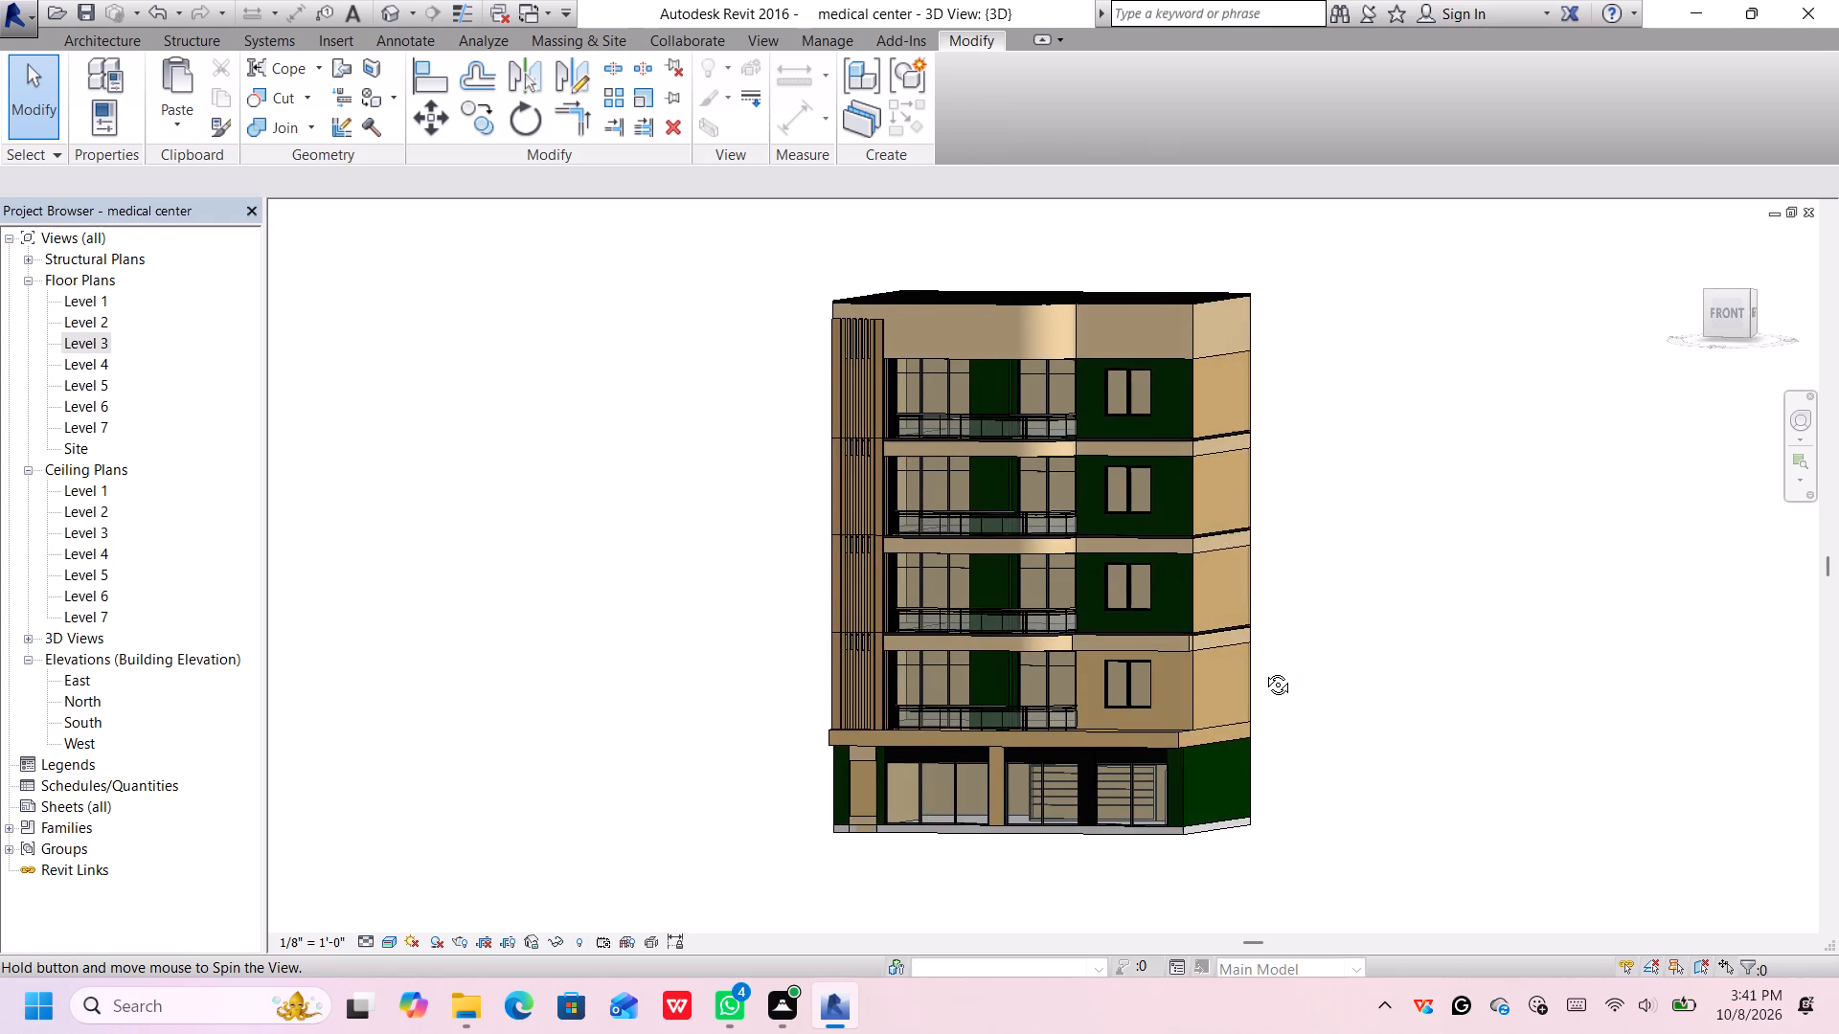
middle_click_drag(1263, 670, 1245, 612)
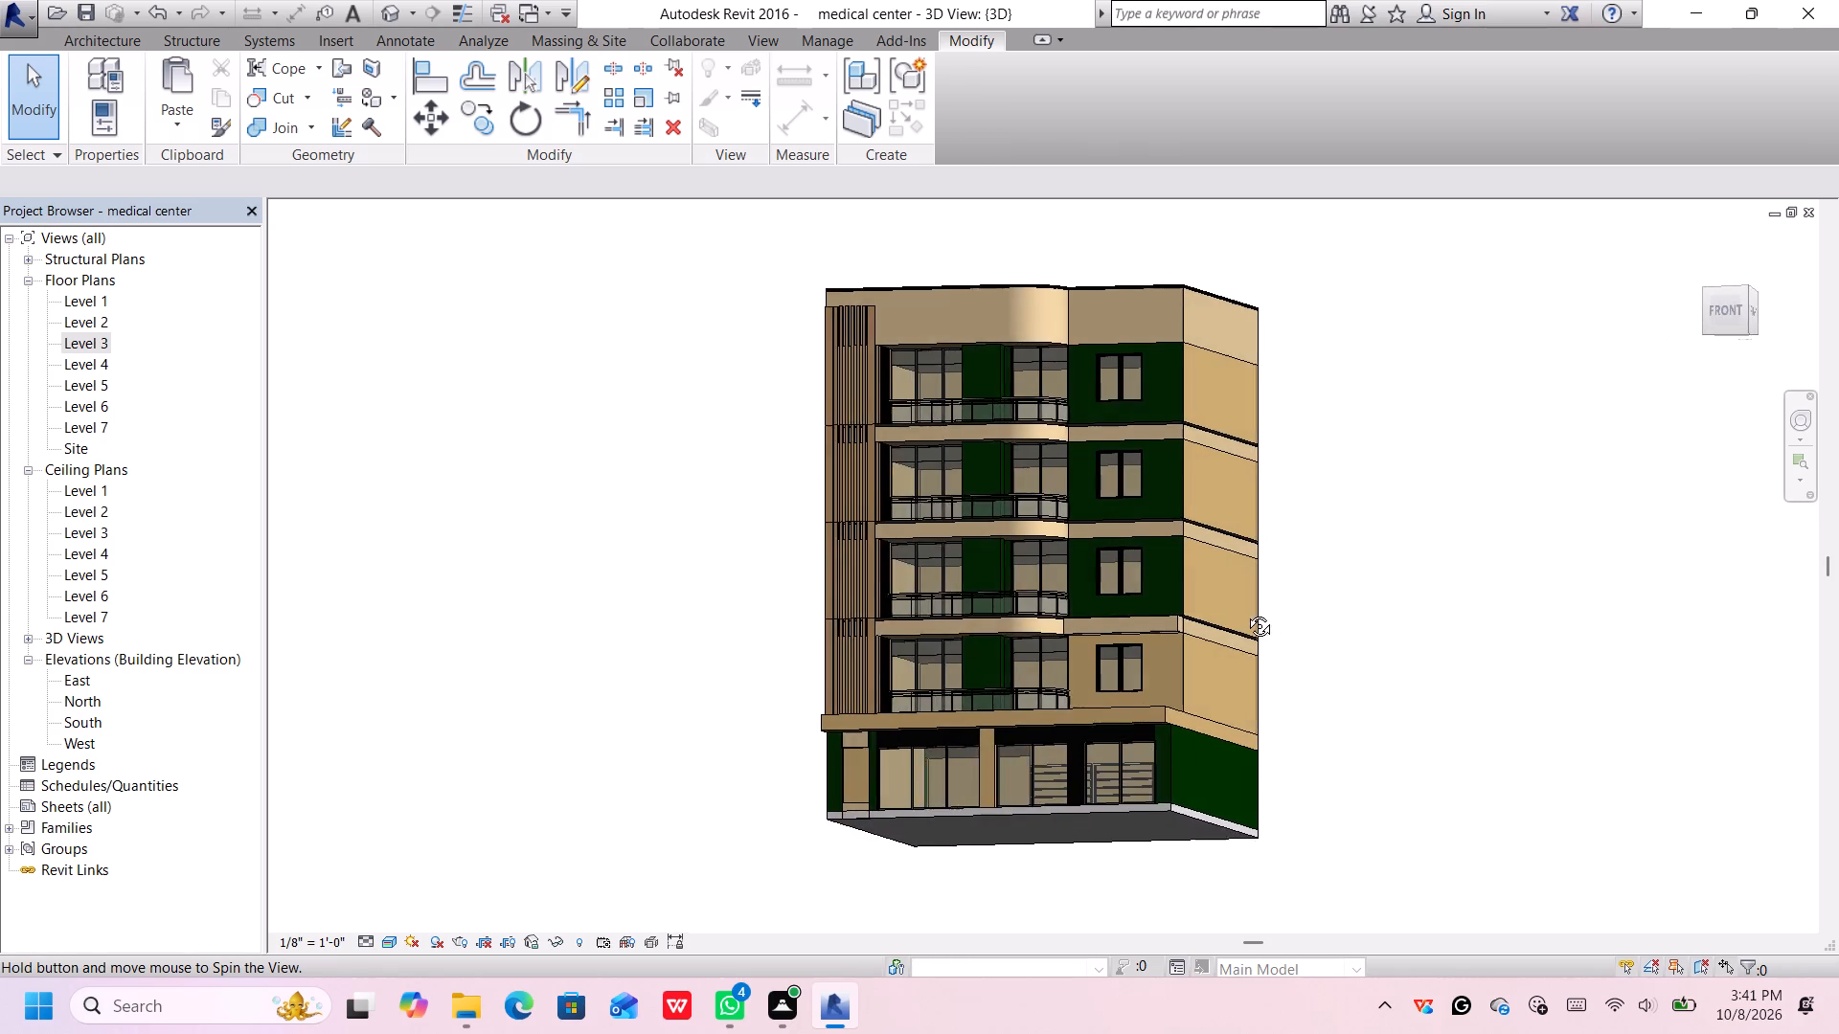
middle_click_drag(1245, 612, 1233, 661)
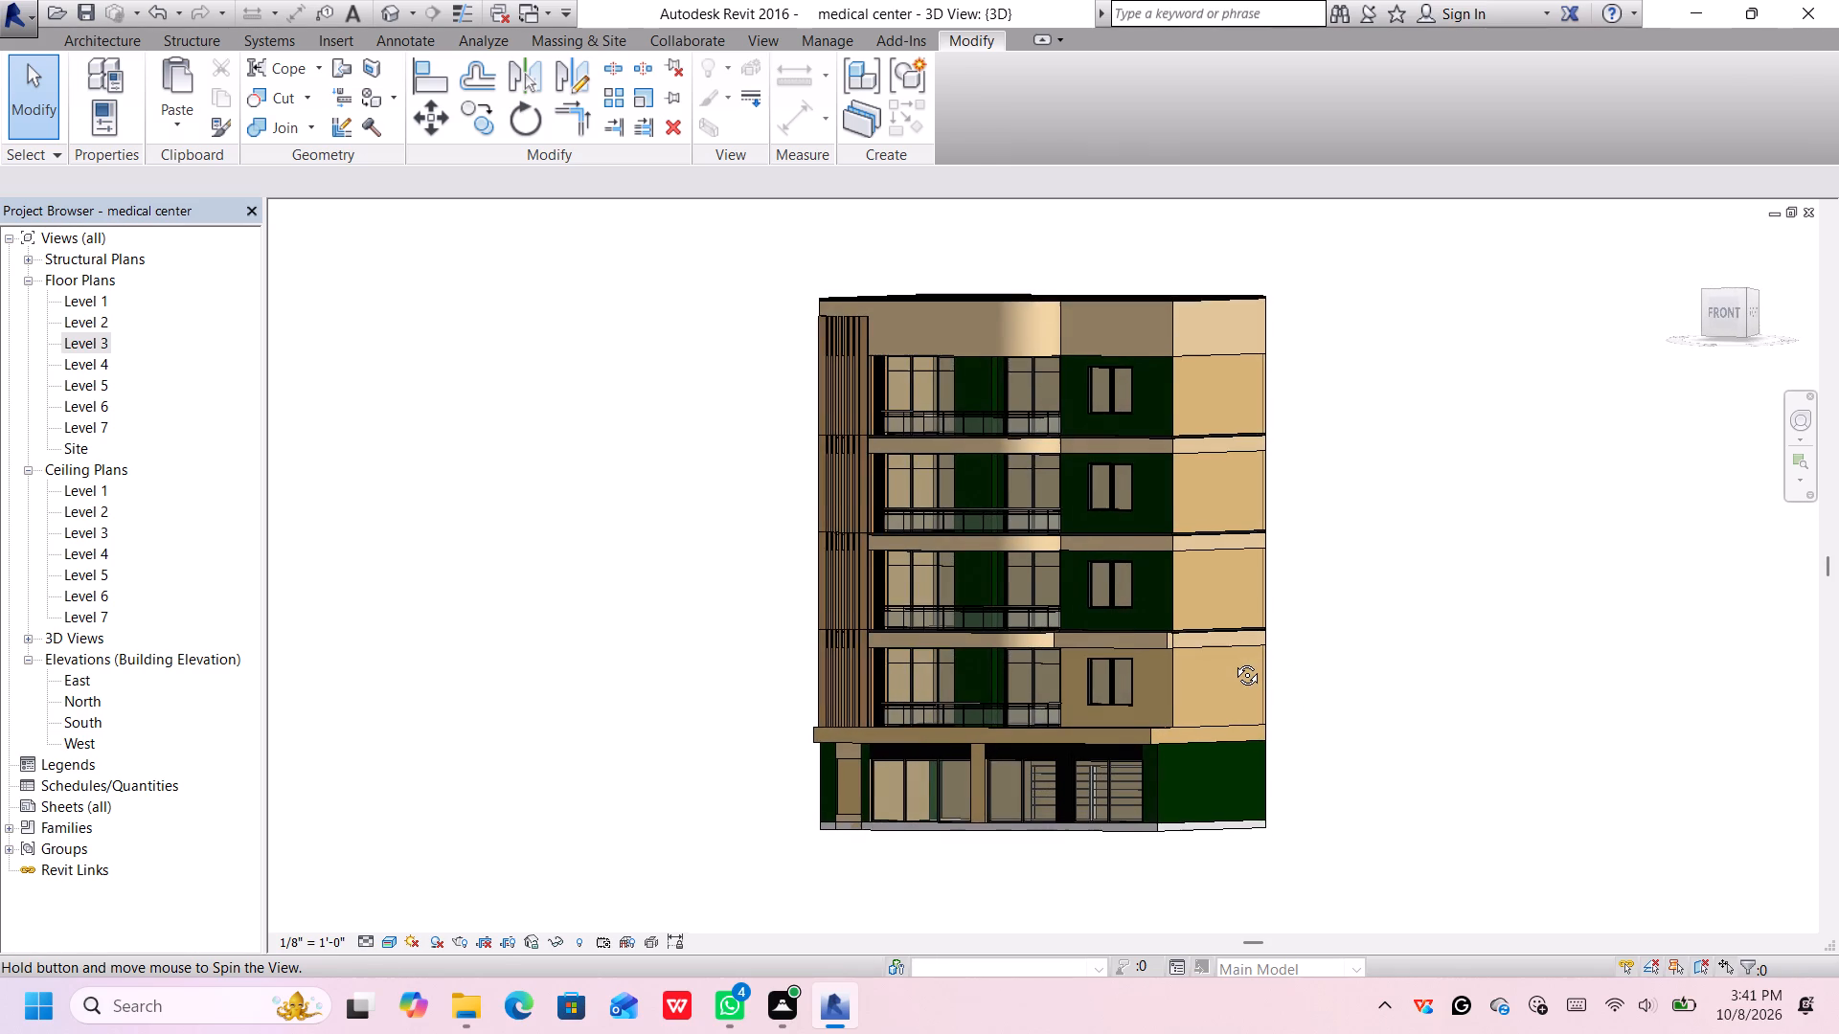
middle_click_drag(1233, 661, 1256, 678)
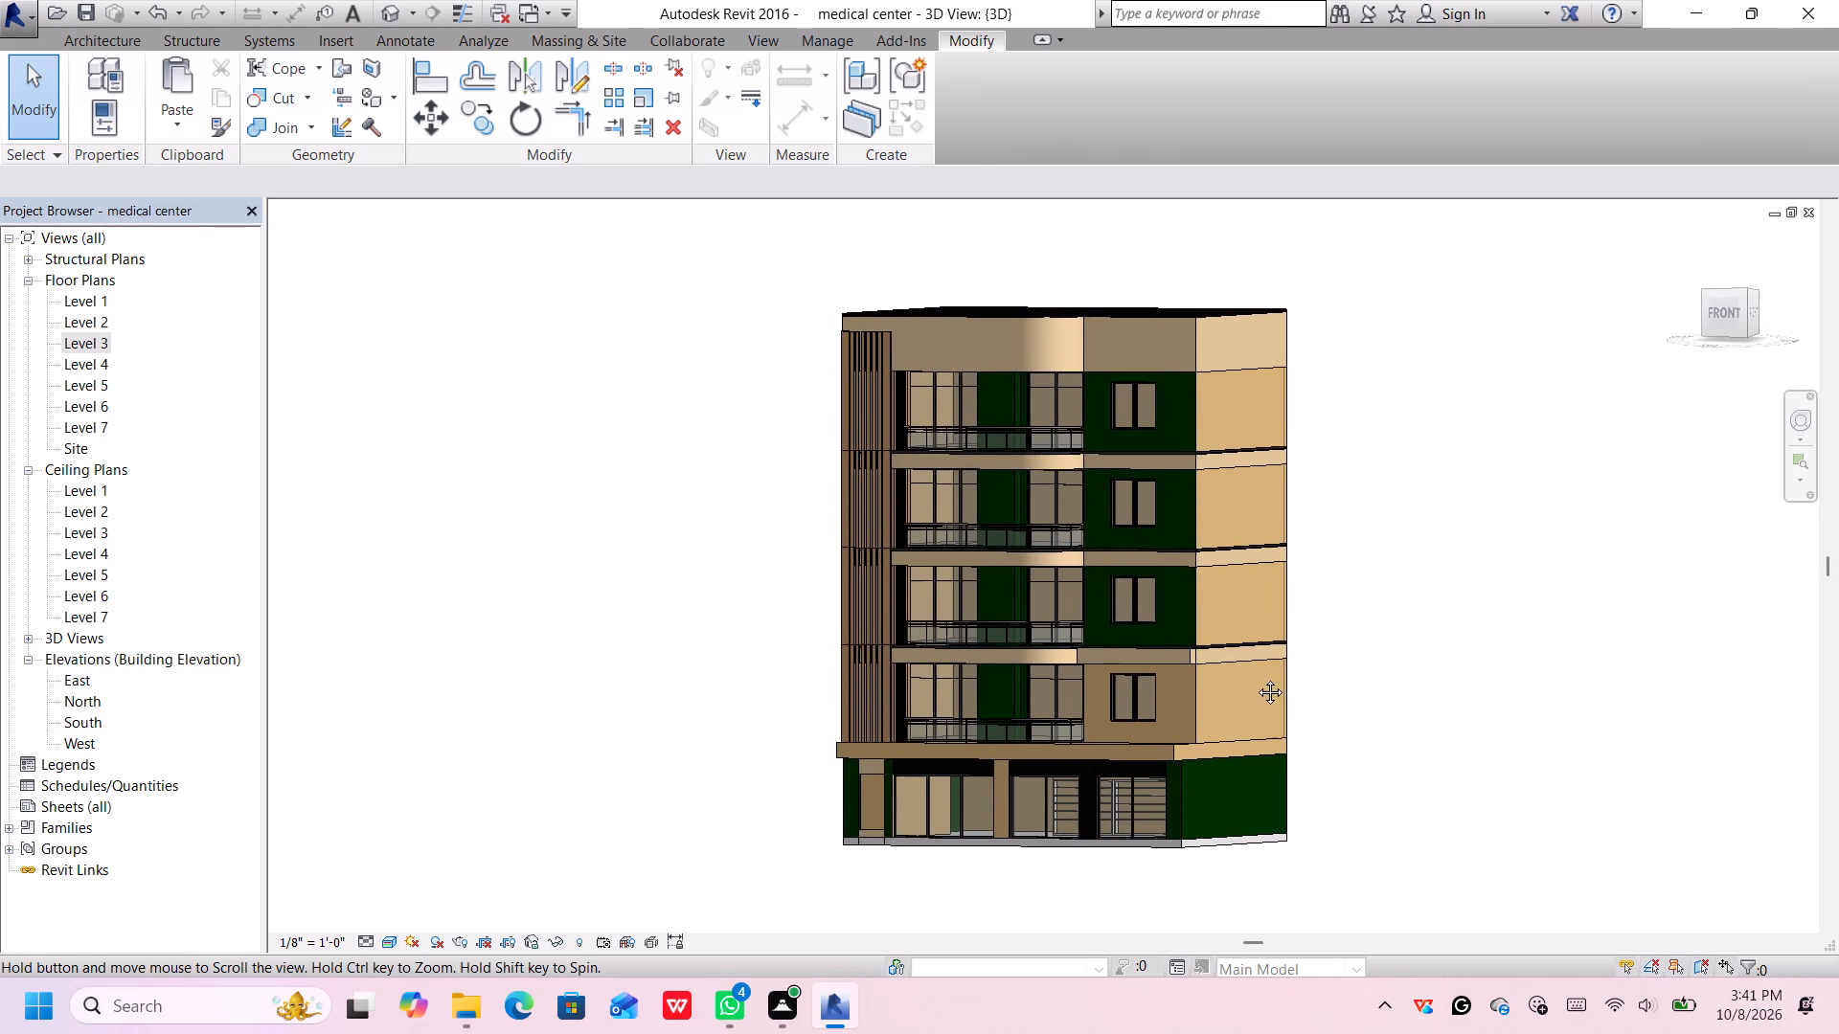
middle_click_drag(1256, 678, 1240, 667)
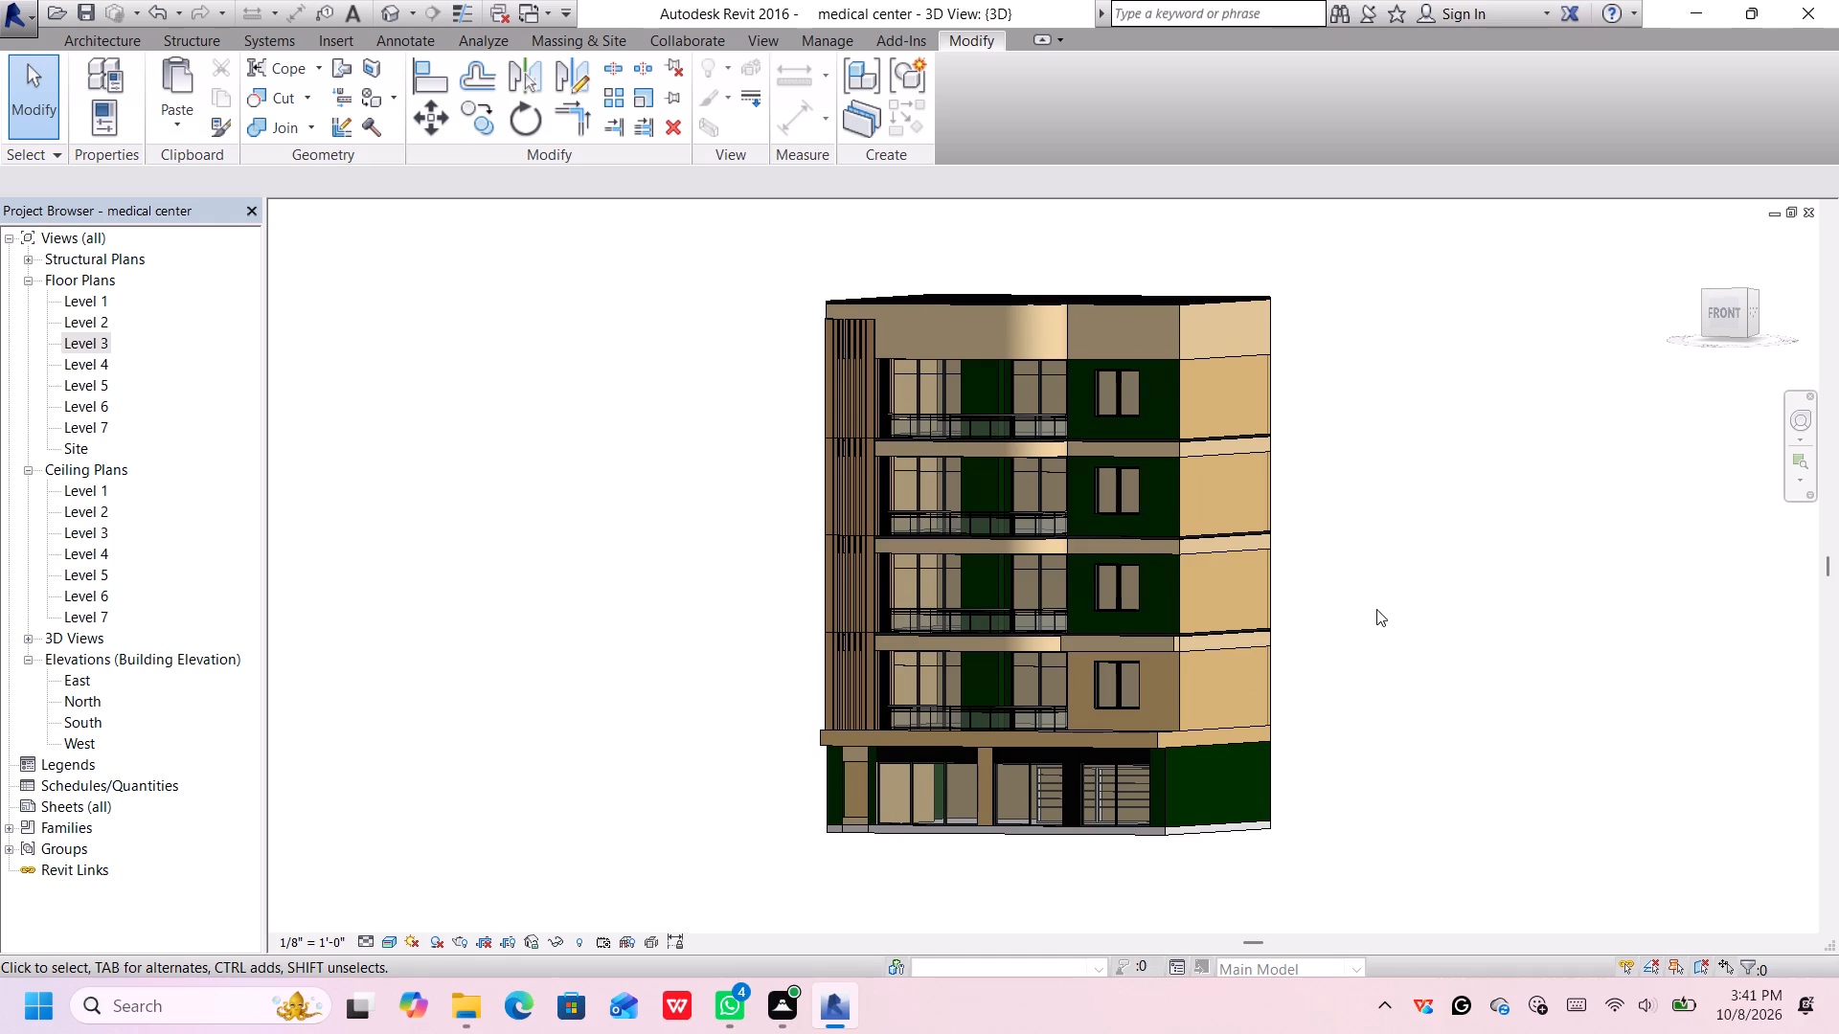
middle_click_drag(1374, 609, 1372, 609)
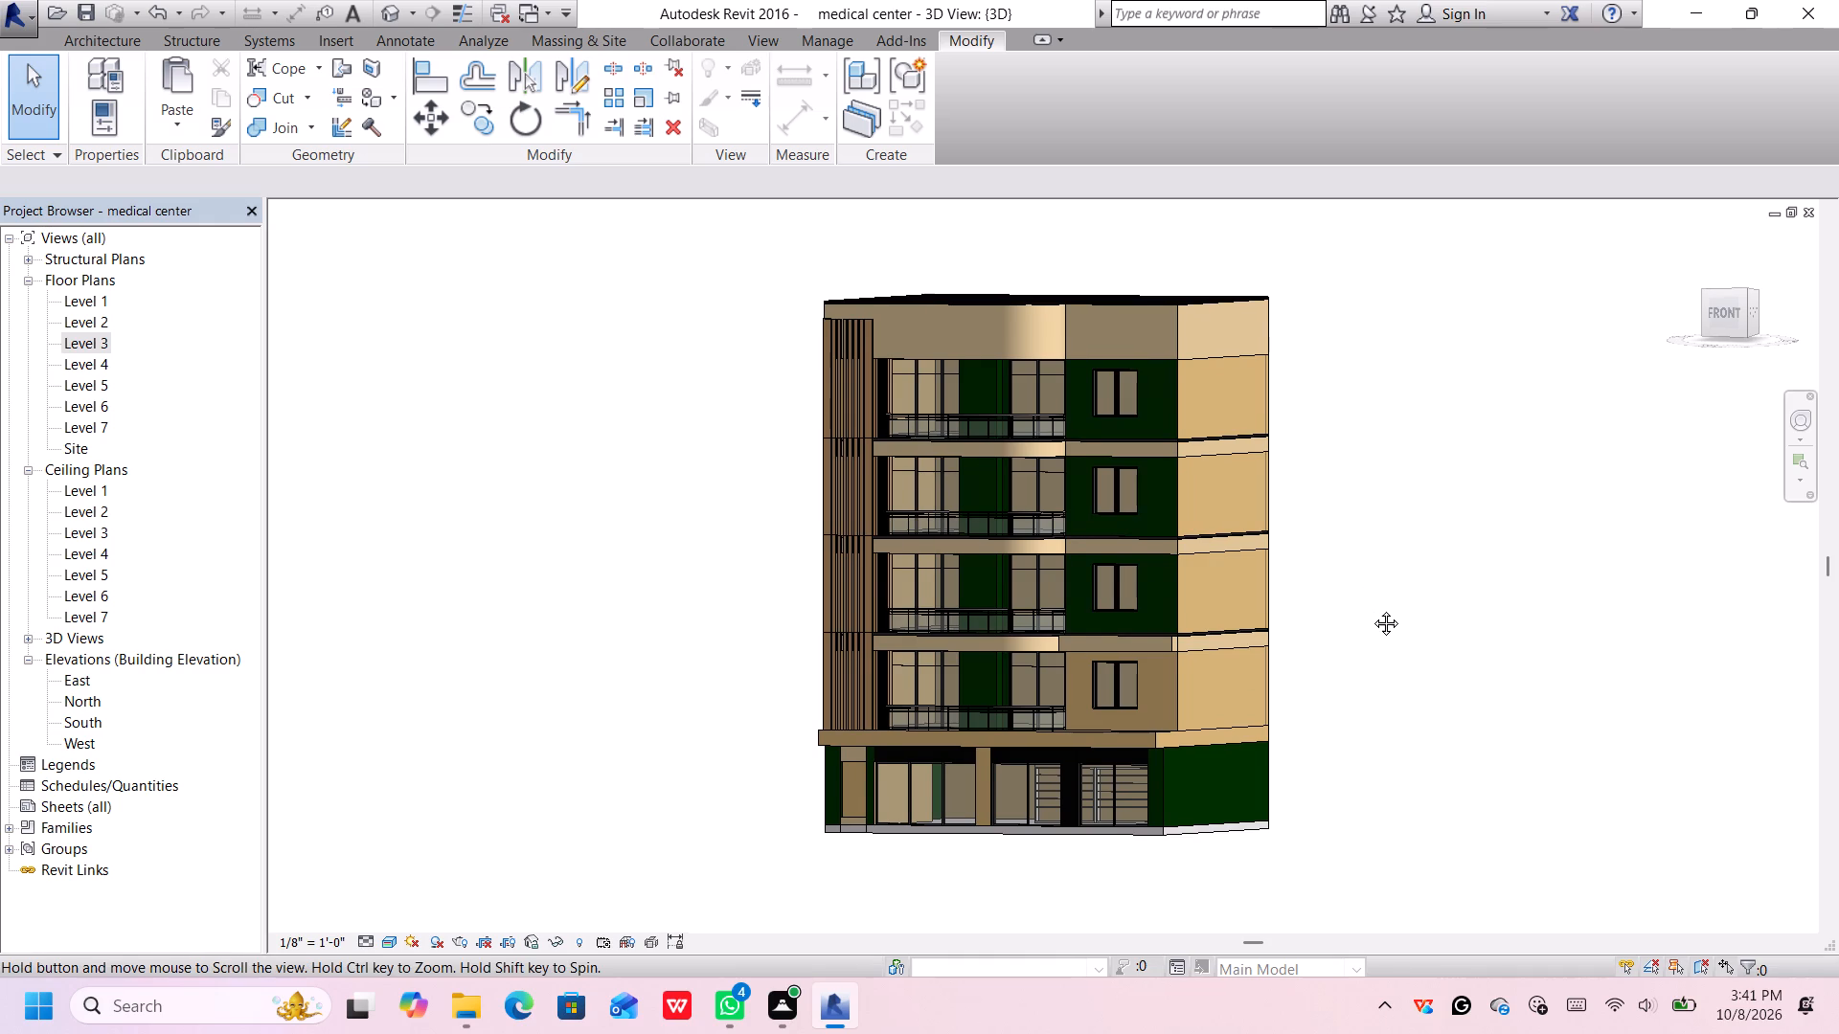
middle_click_drag(1372, 609, 1439, 535)
scroll(1374, 562, "up", 1, "shift")
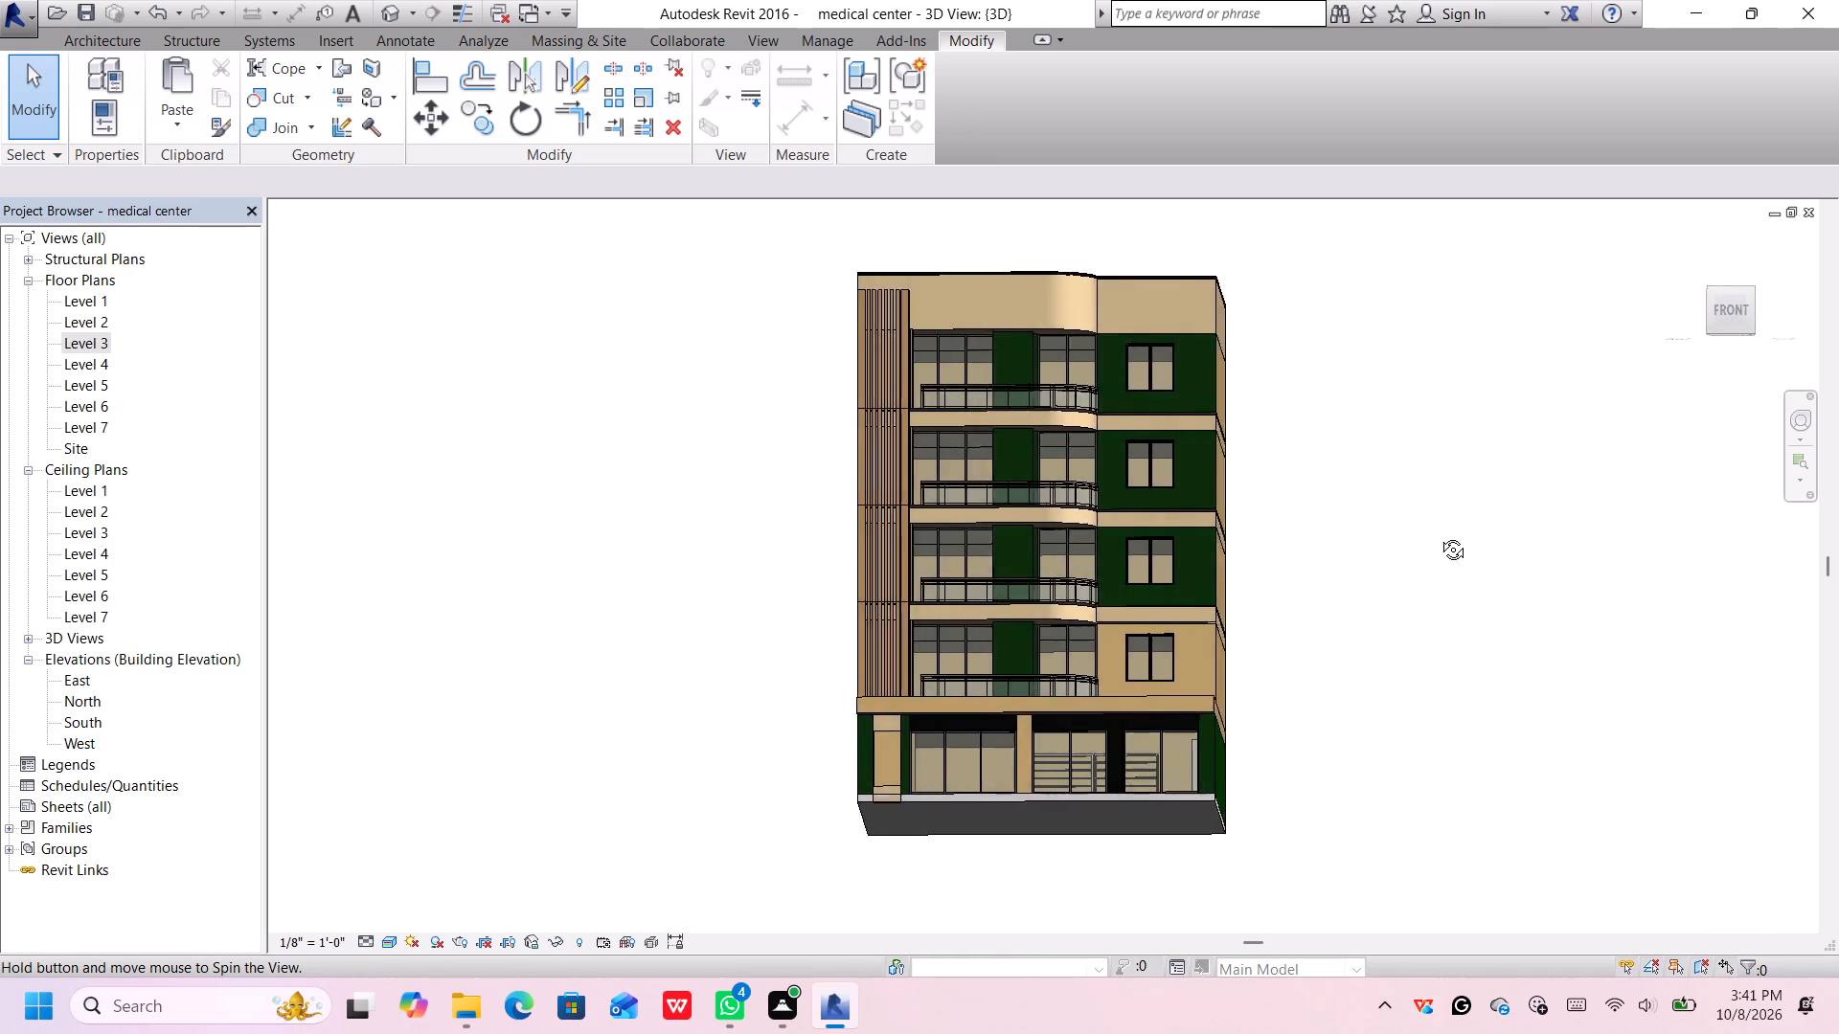
Examine the finished building from the front, from below and above, and from both front corners to check its facade and black top.
middle_click_drag(1439, 535, 1465, 557)
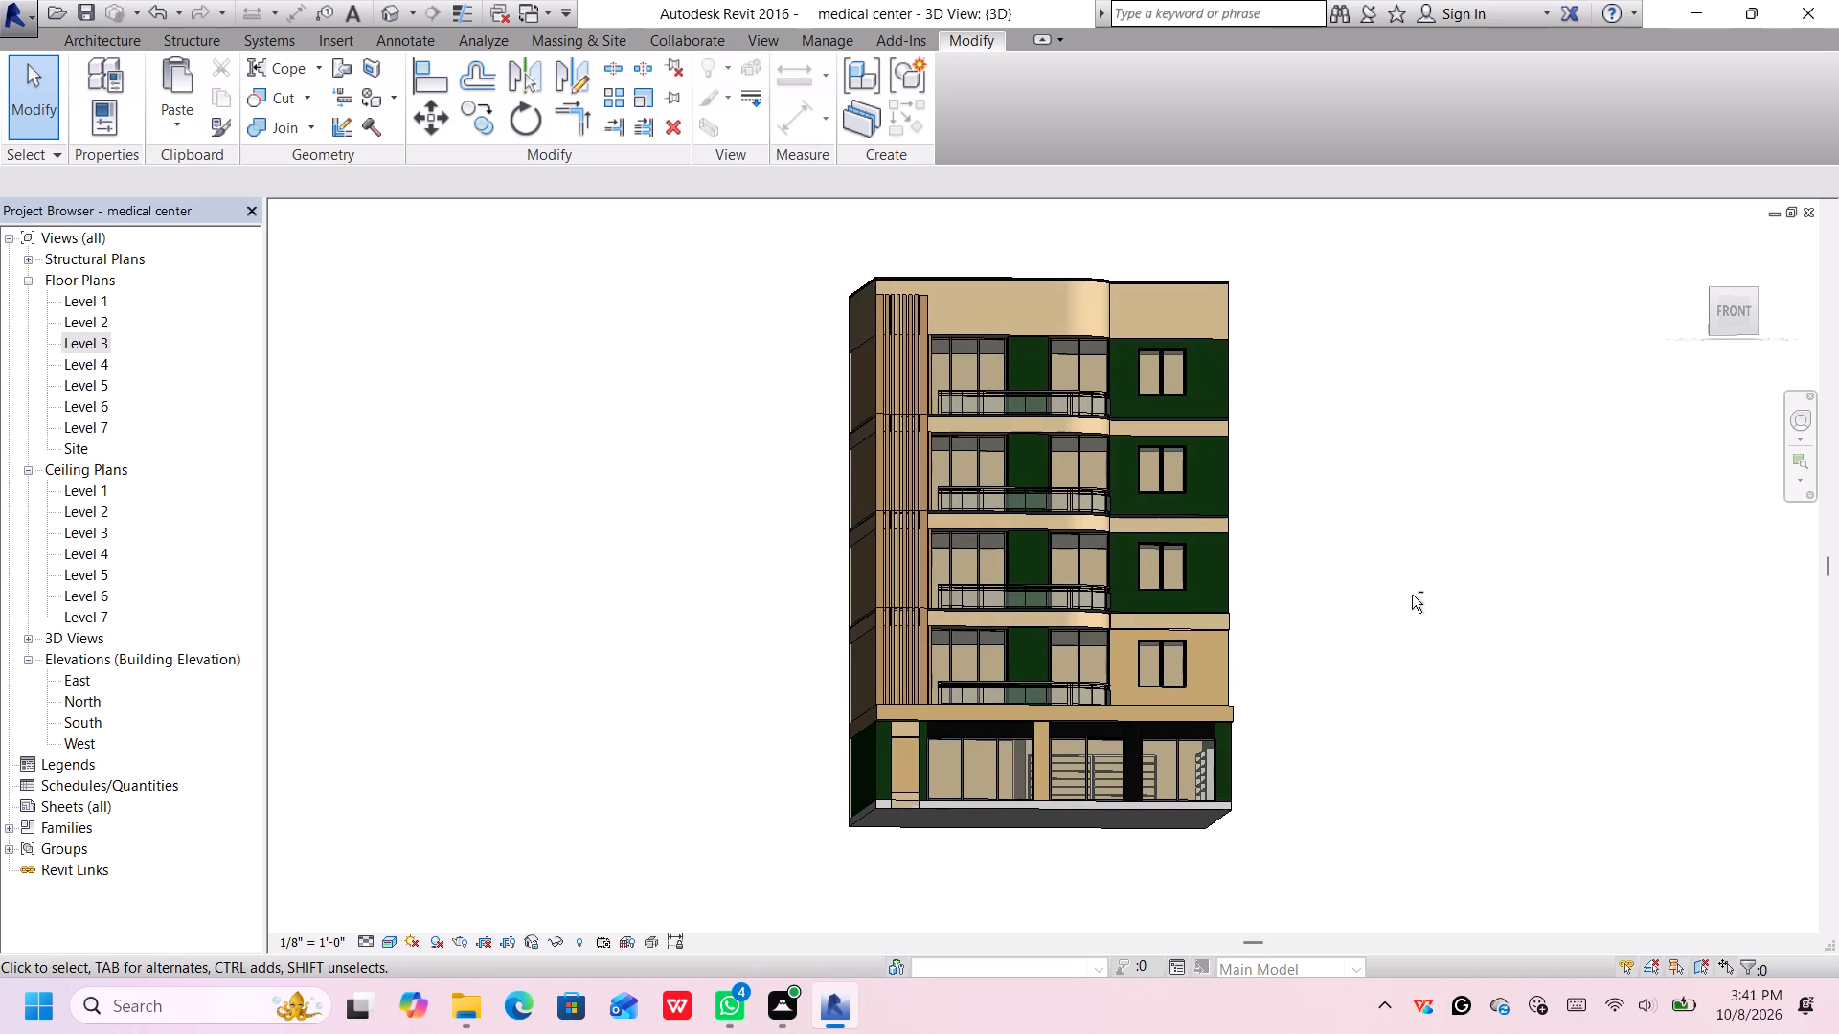
middle_click(1263, 698, "shift")
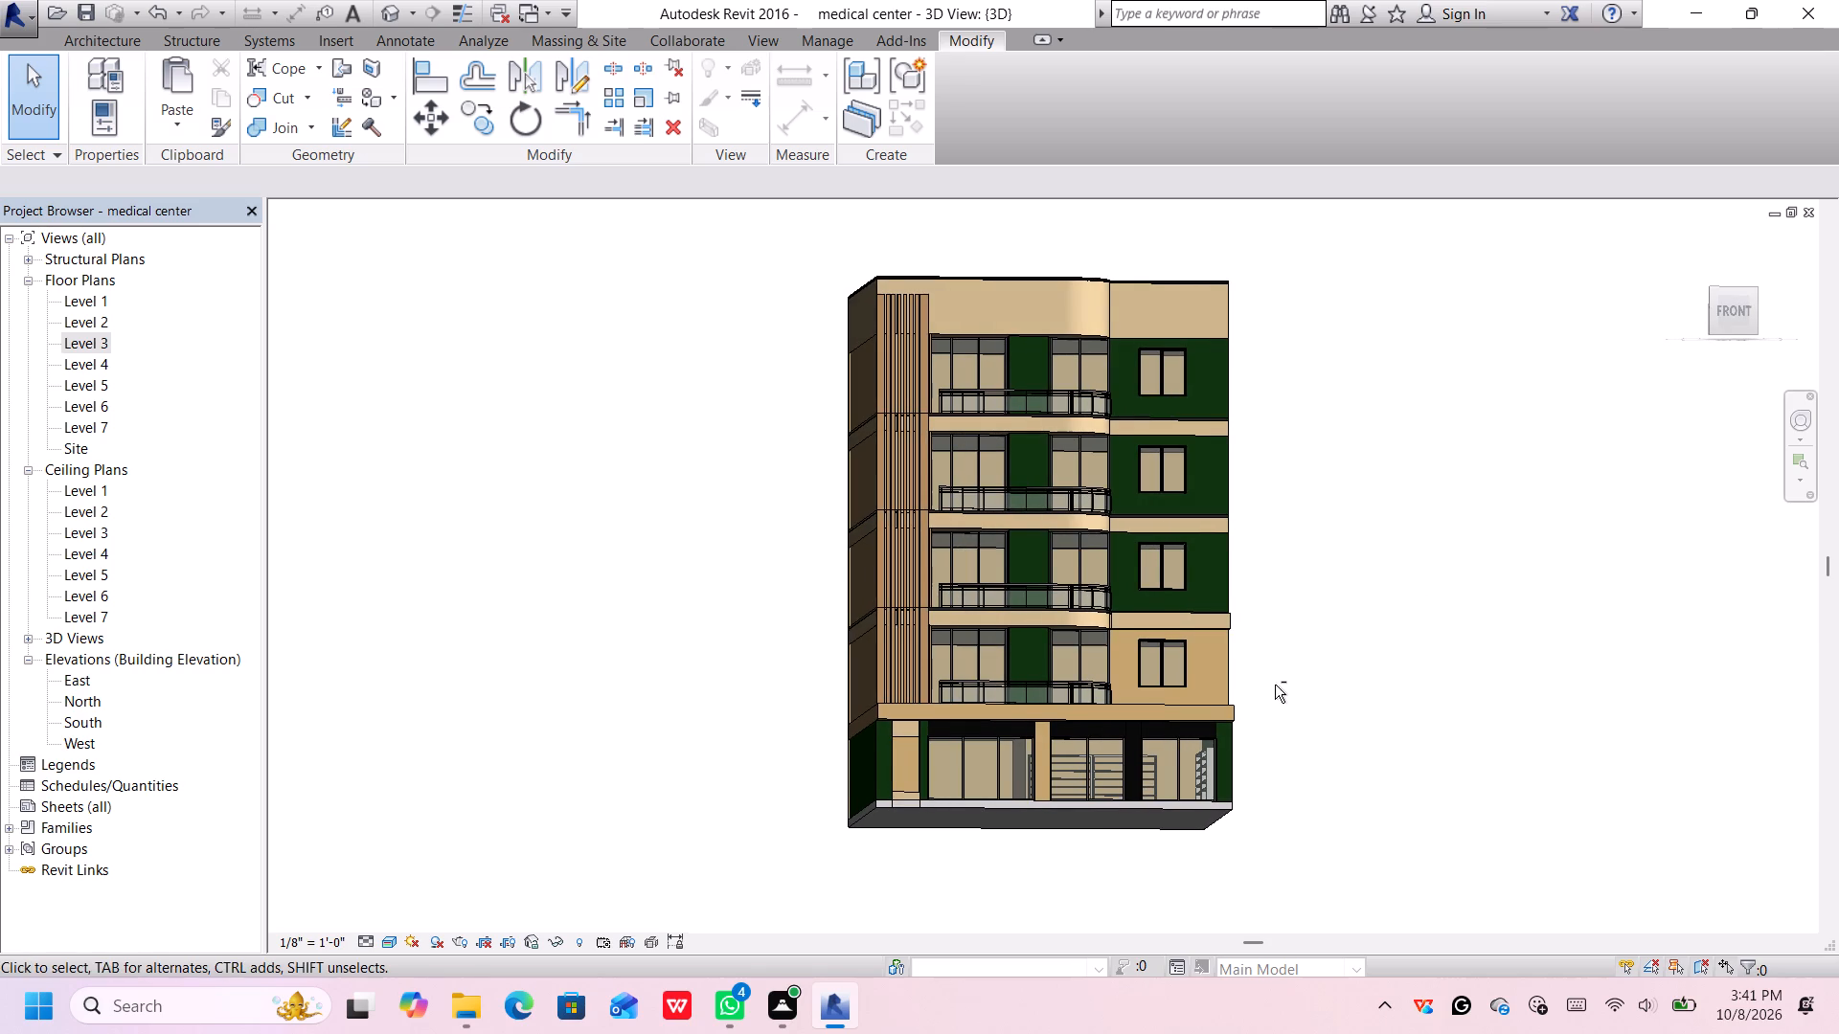
middle_click_drag(1275, 685, 1302, 668, "shift")
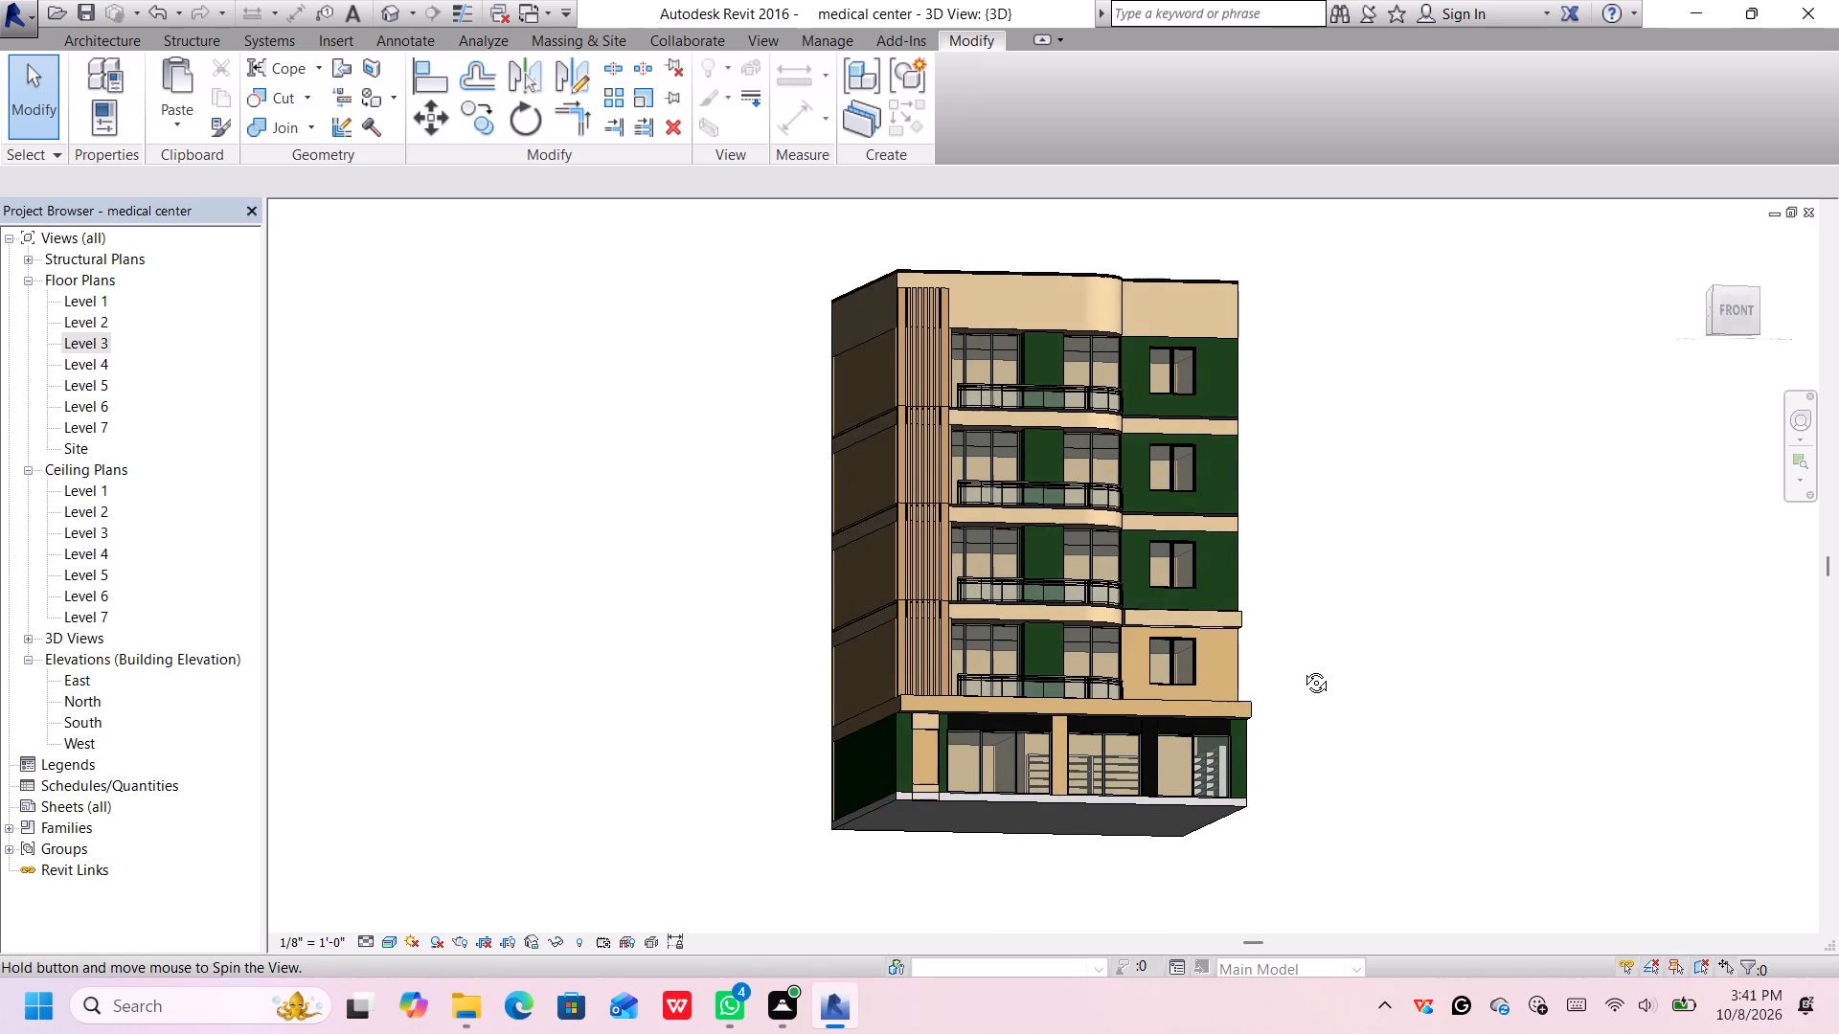
middle_click_drag(1302, 668, 1284, 694, "shift")
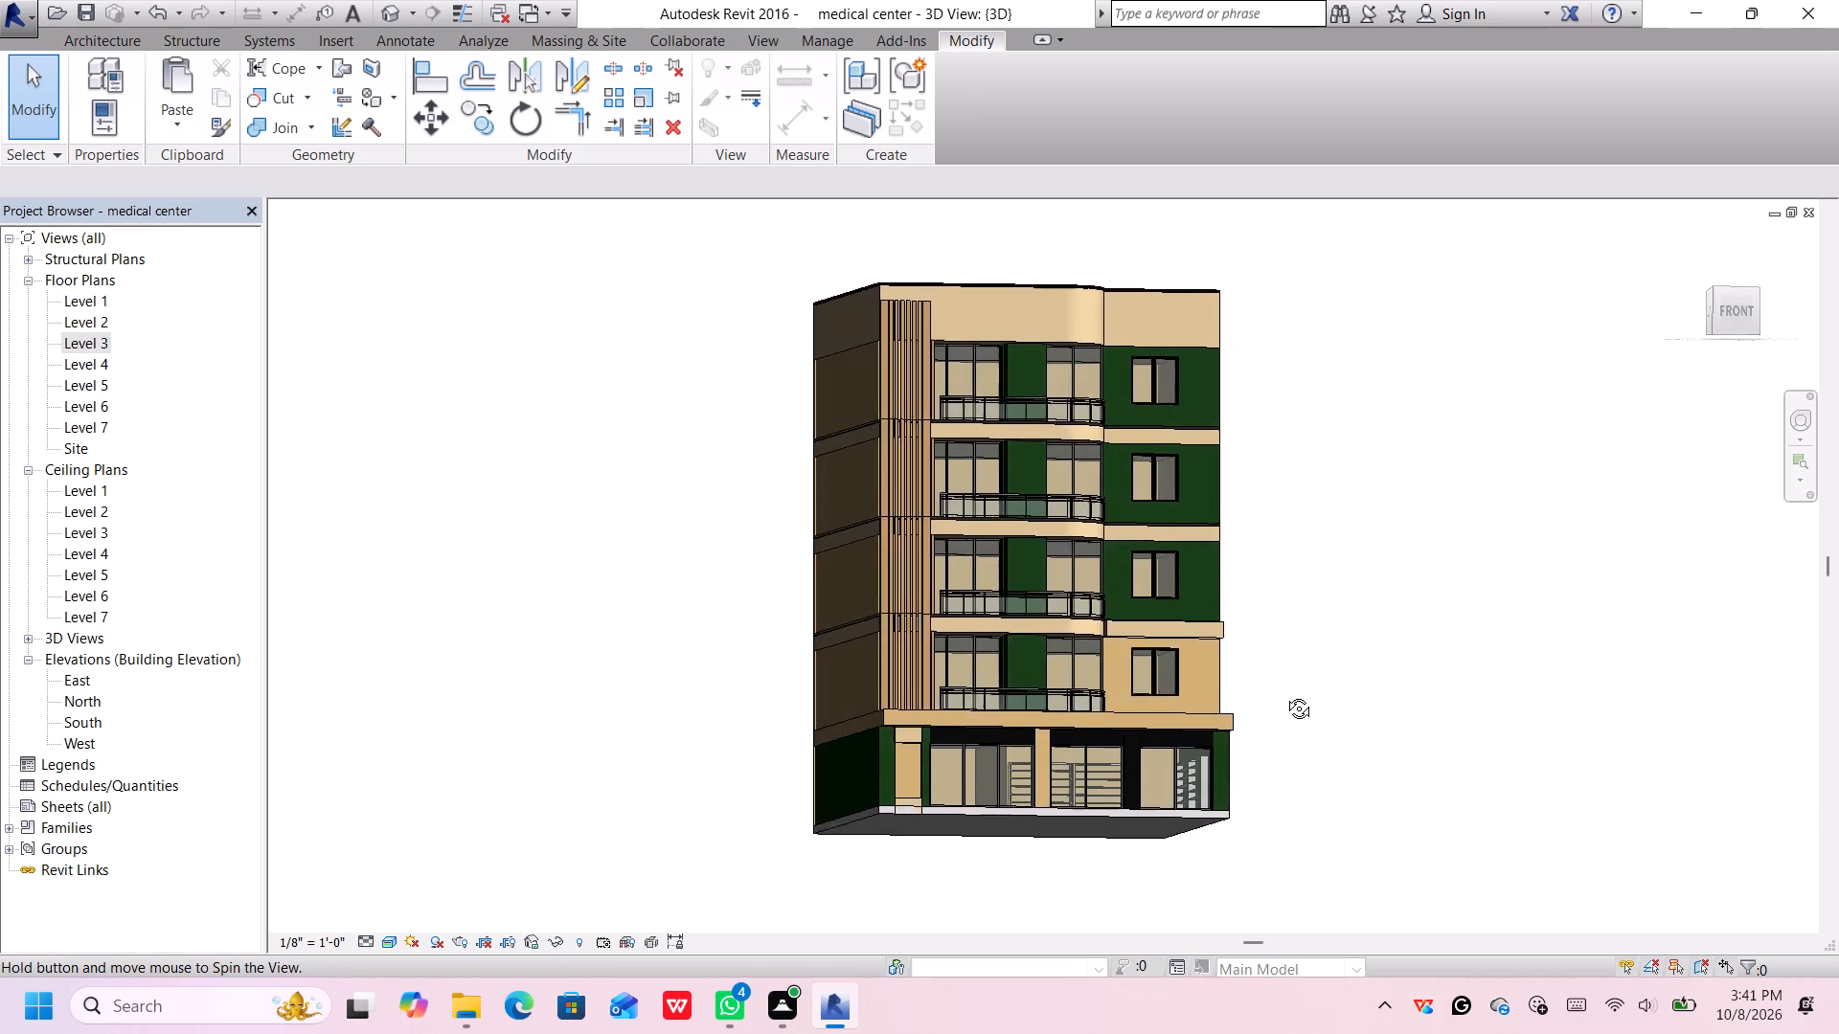
middle_click_drag(1284, 694, 1289, 782, "shift")
middle_click_drag(1322, 667, 1285, 725)
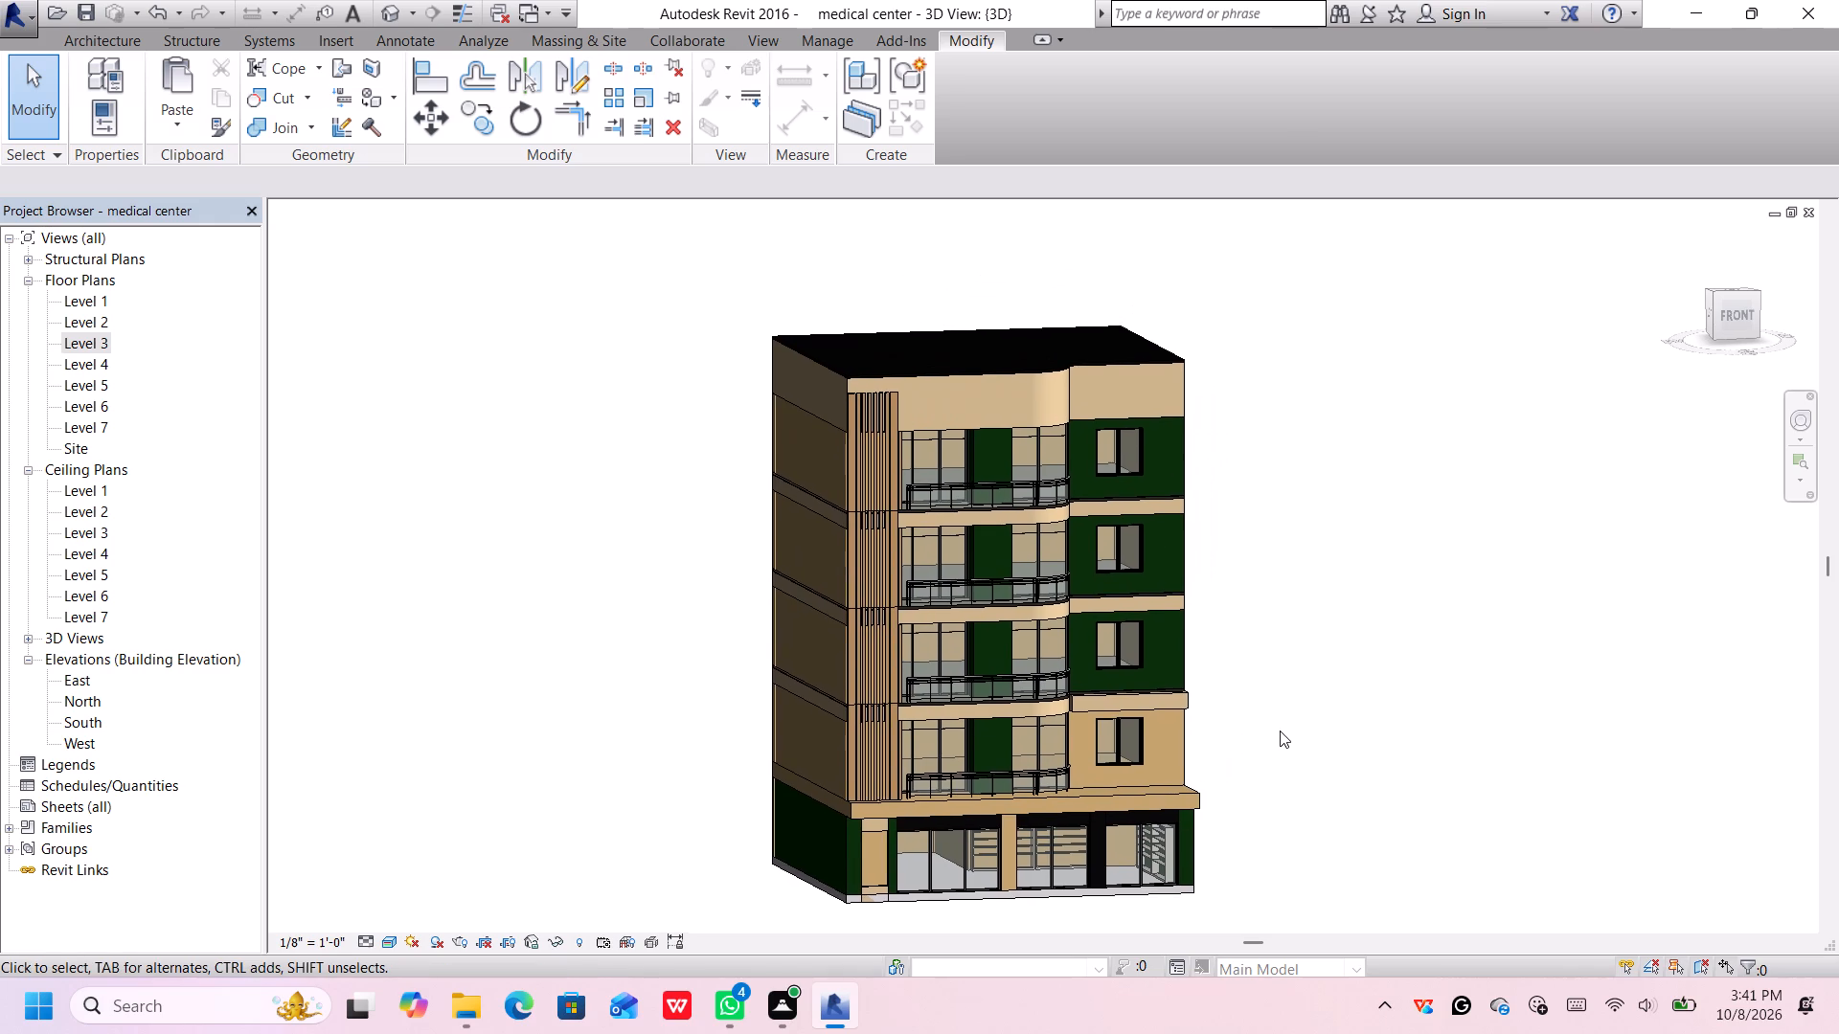
scroll(1279, 743, "up", 1)
middle_click_drag(1269, 739, 1258, 692)
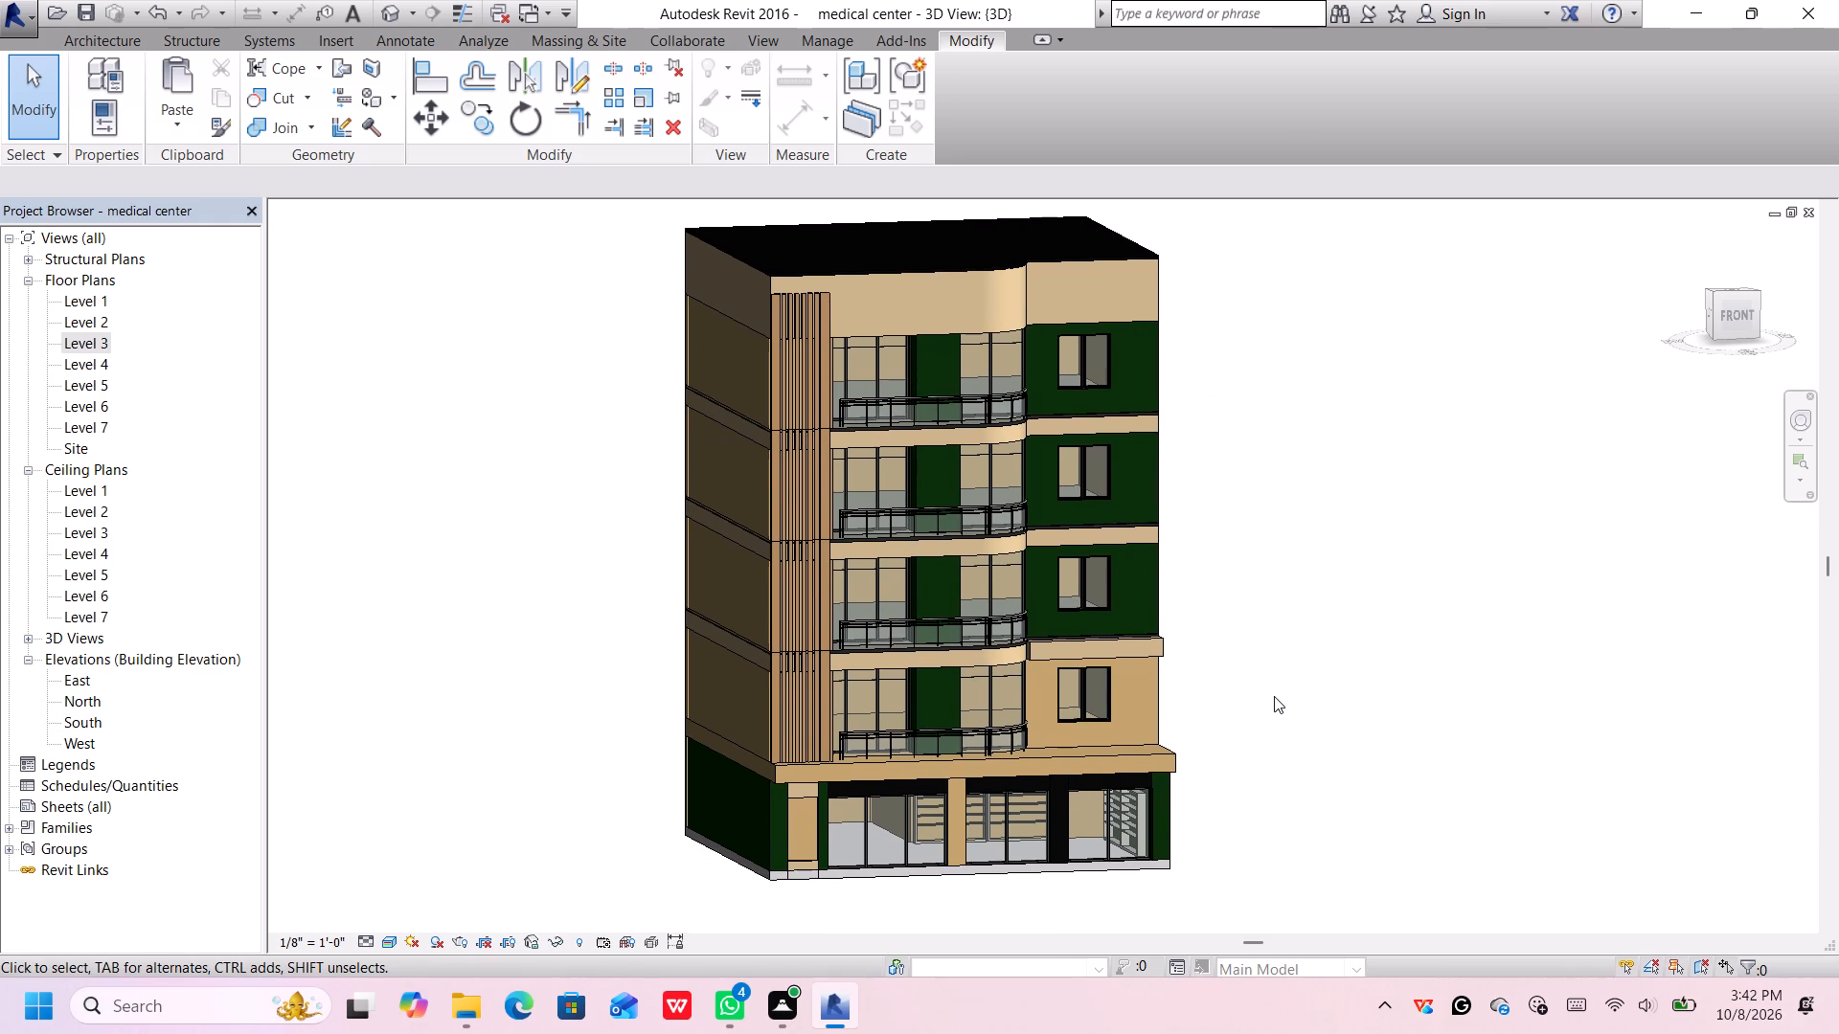
middle_click_drag(1273, 696, 1168, 727)
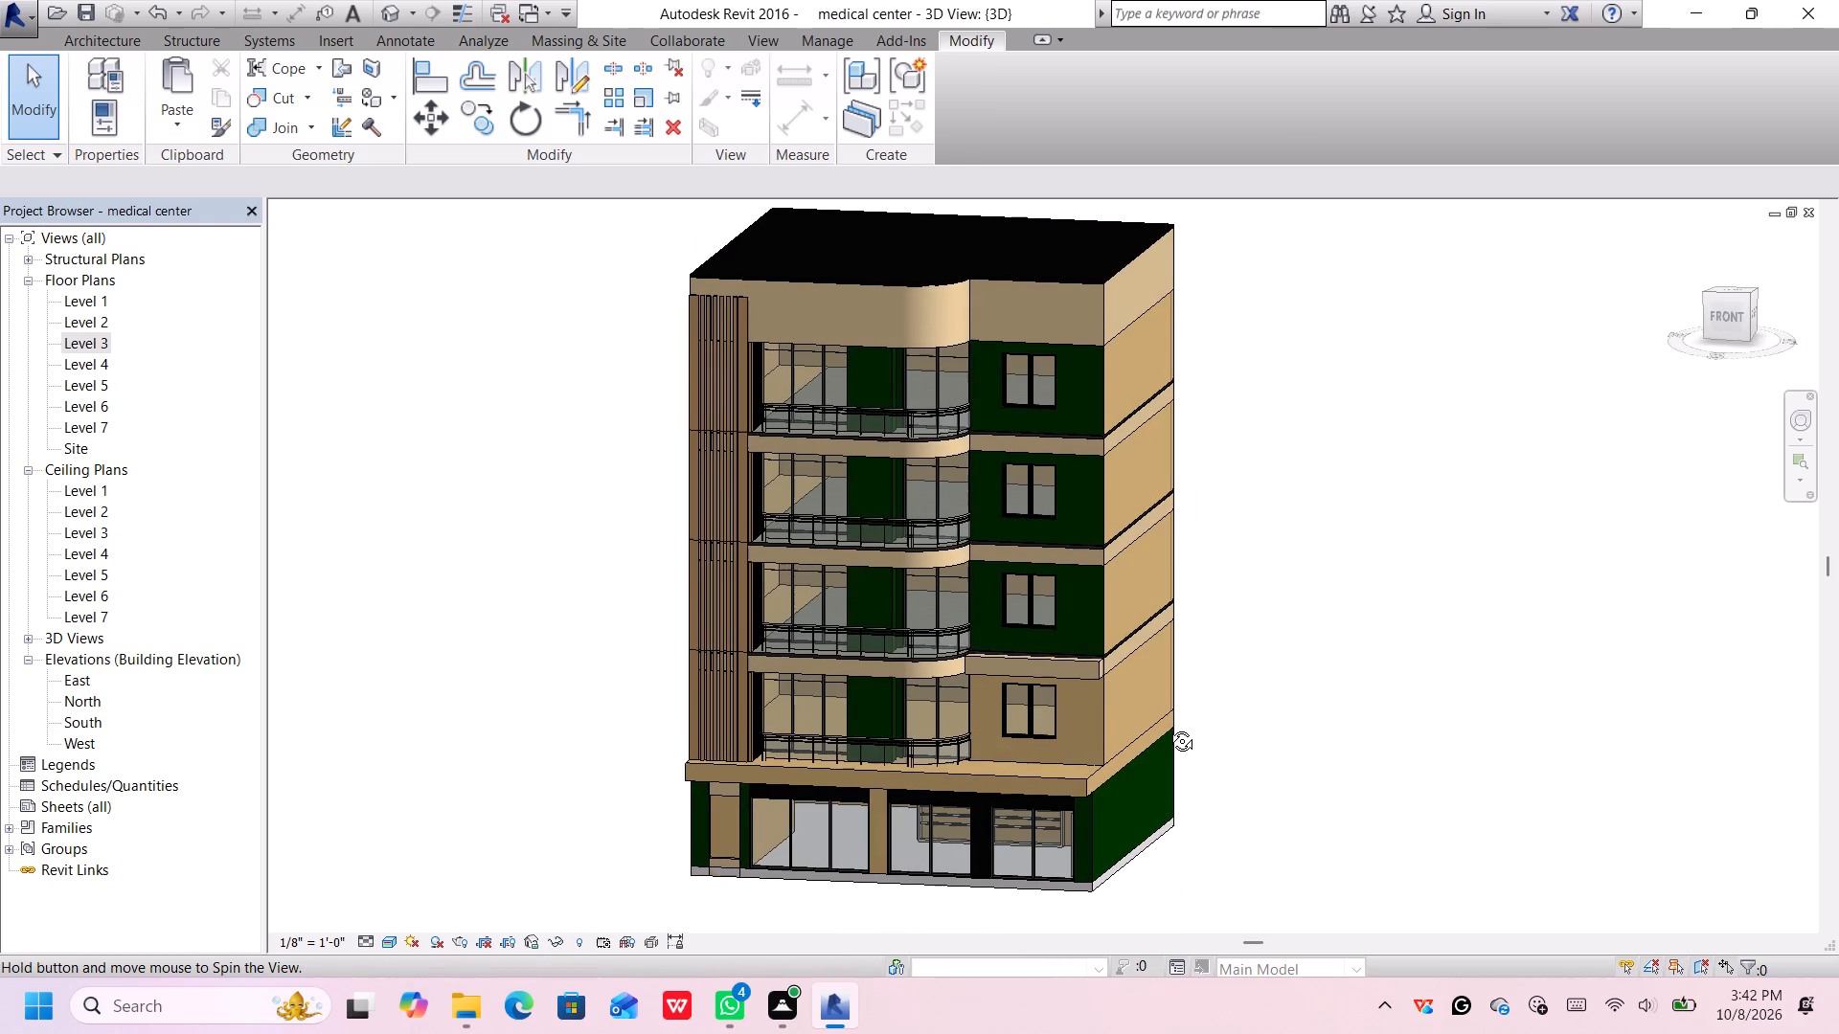
middle_click_drag(1168, 727, 1172, 732)
middle_click_drag(1242, 599, 1247, 641)
scroll(1242, 625, "up", 1)
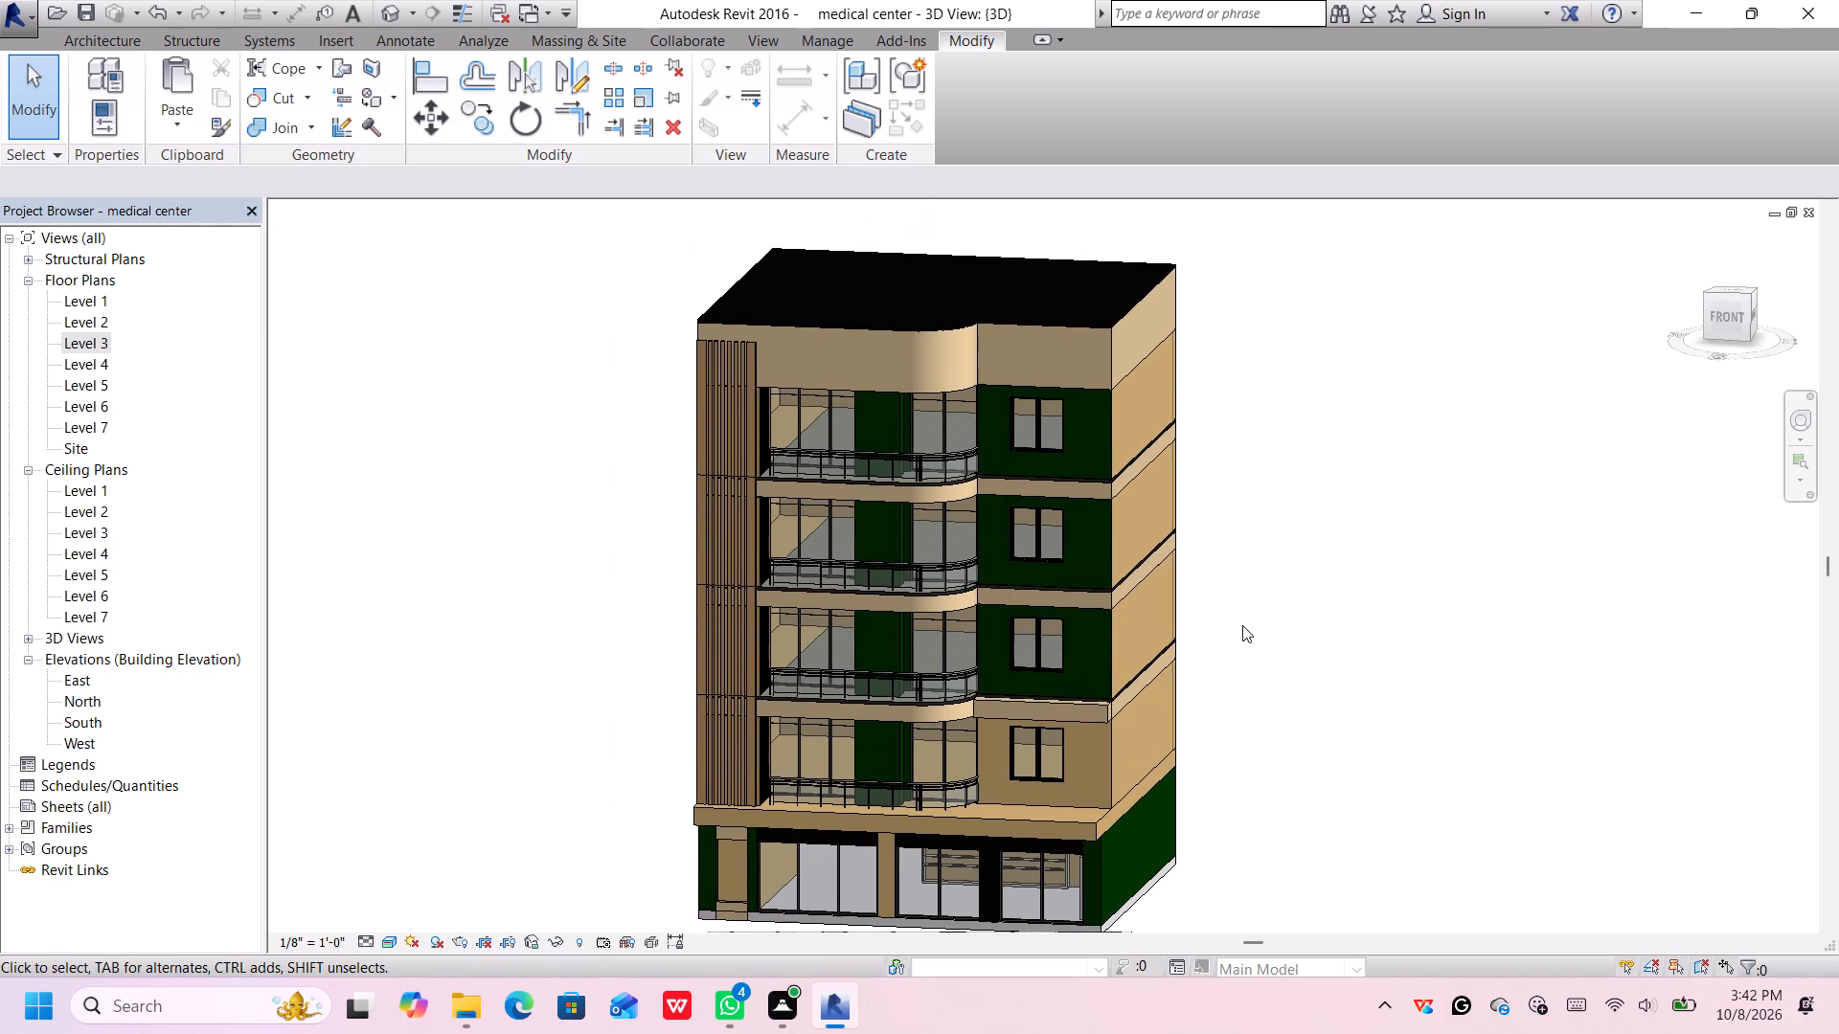
scroll(1242, 625, "up", 1)
scroll(1242, 625, "down", 2)
scroll(1243, 628, "up", 1)
scroll(1243, 628, "down", 1)
scroll(1243, 628, "up", 1)
scroll(1243, 628, "down", 1)
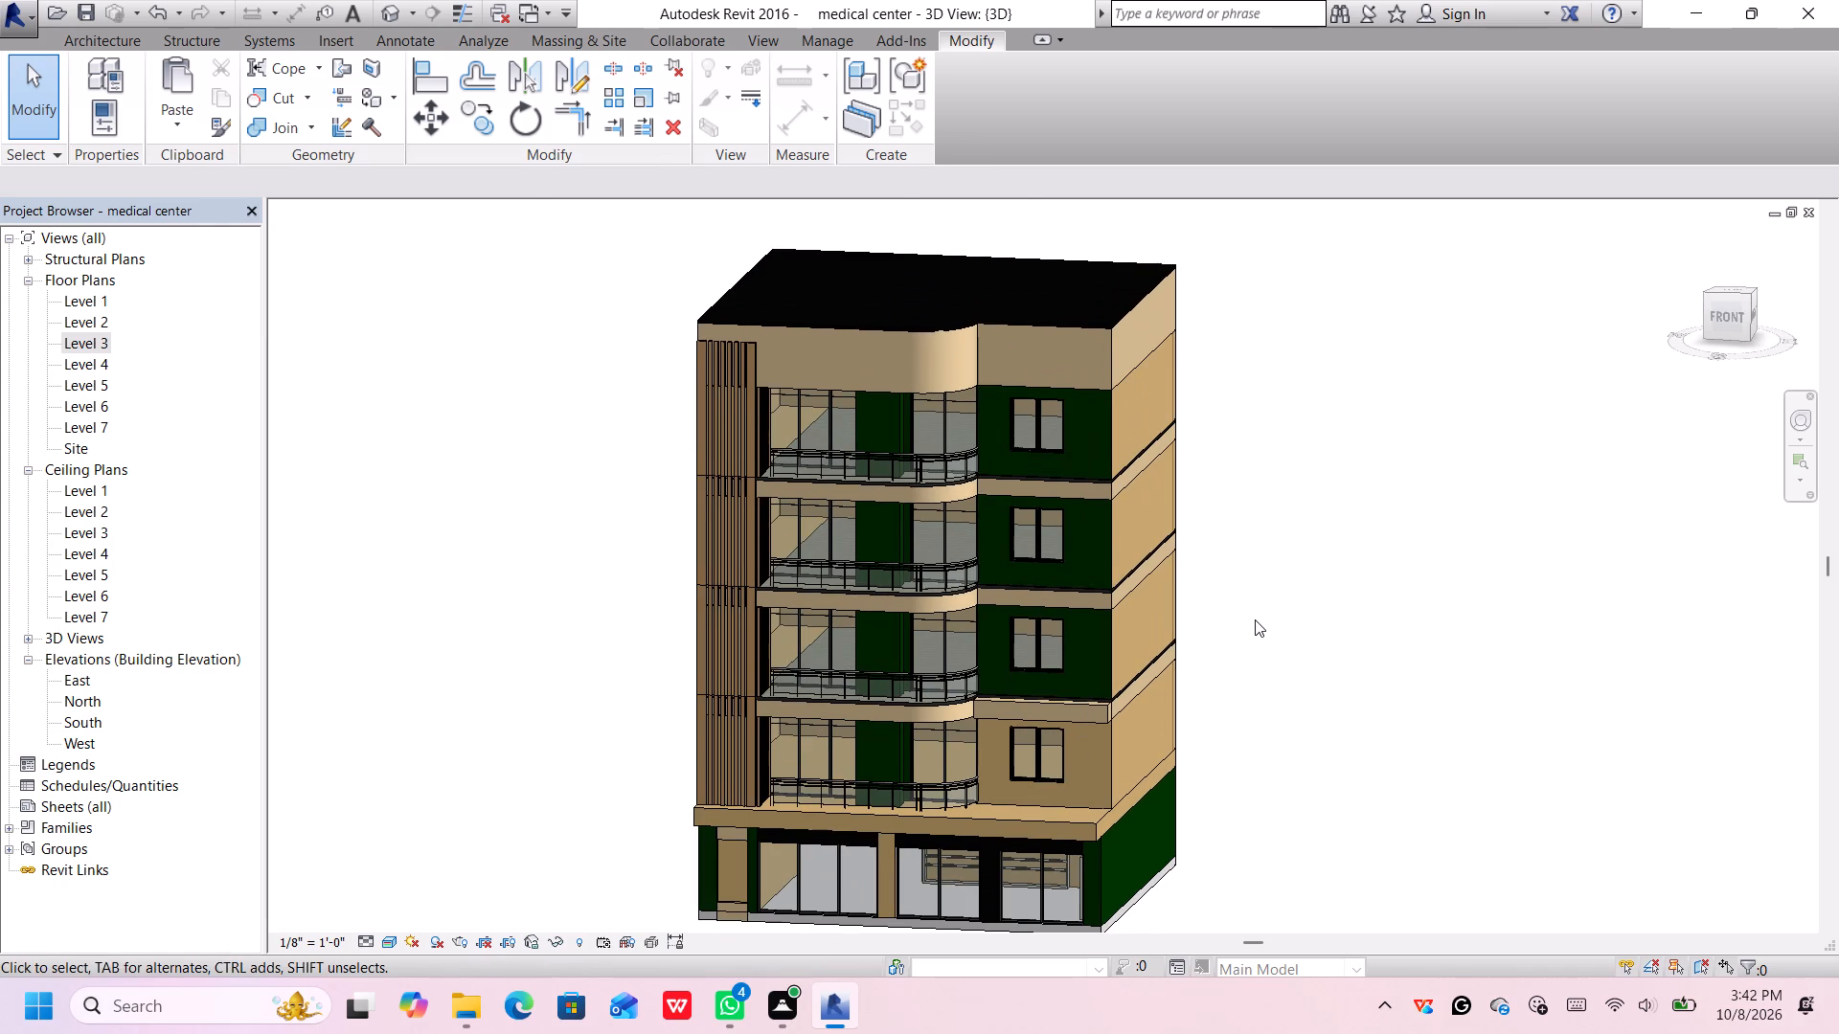
middle_click_drag(1253, 619, 1247, 608)
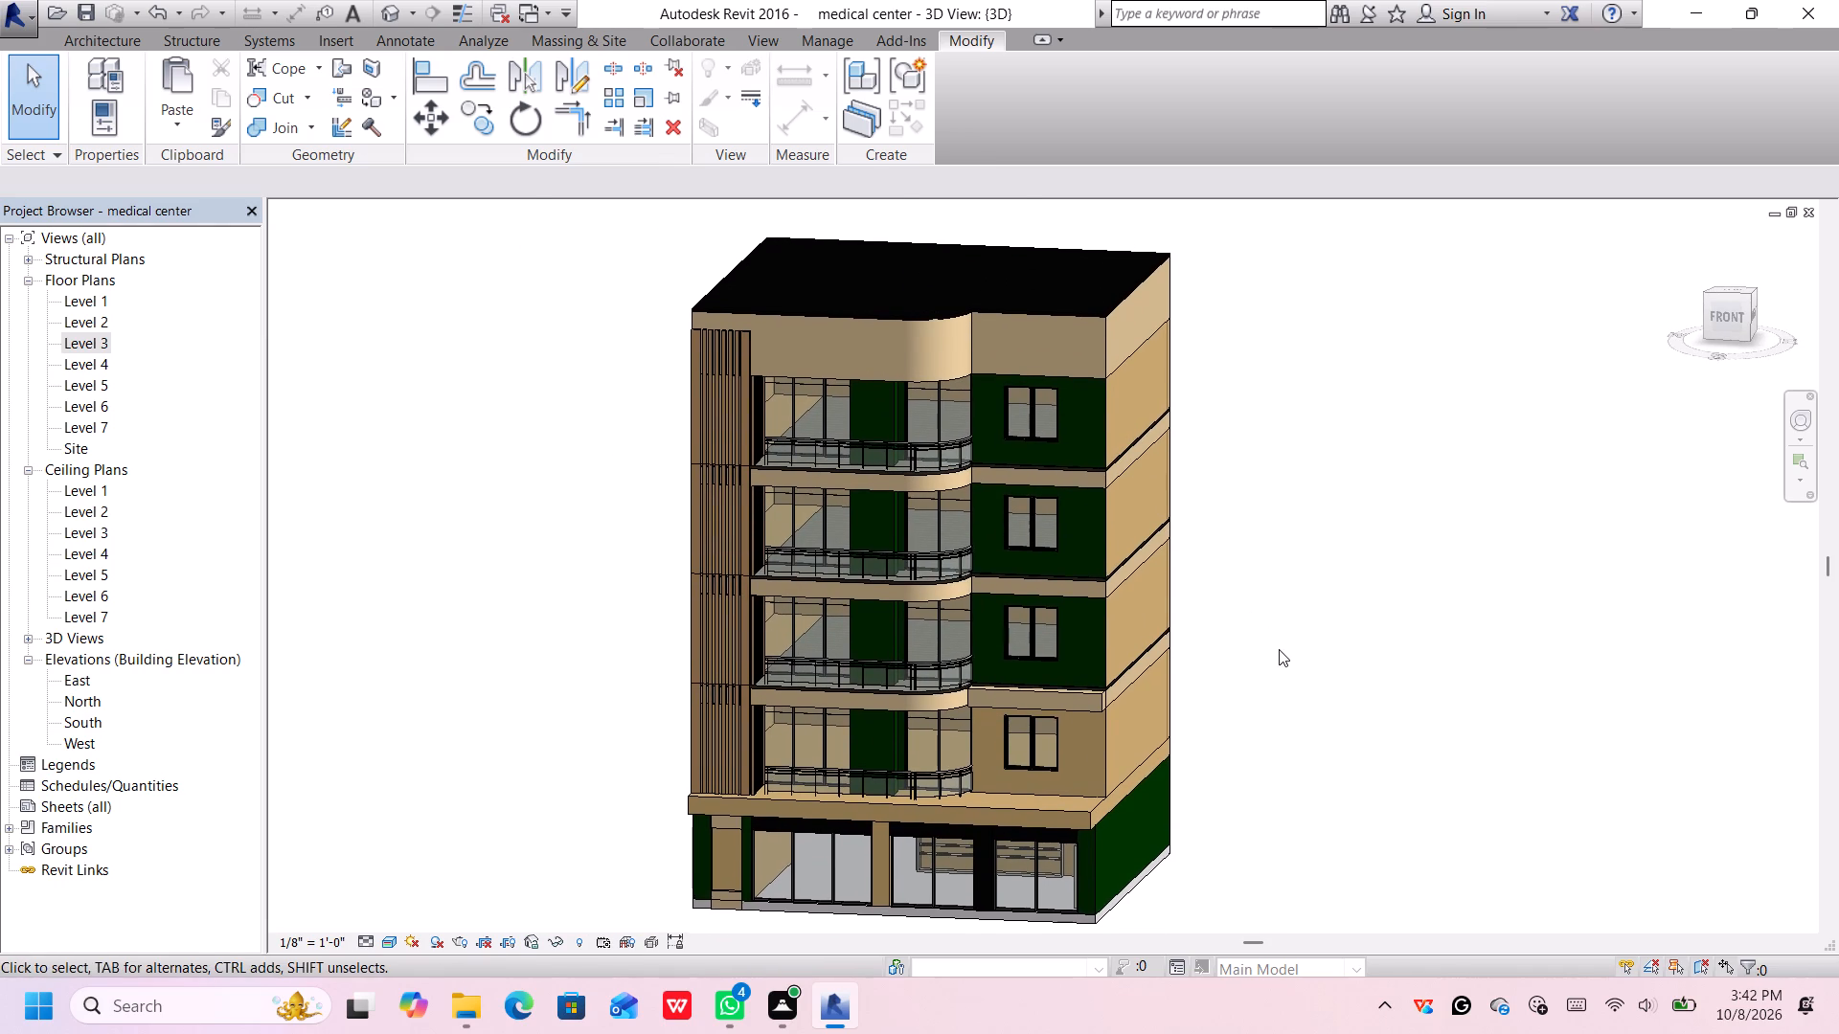
scroll(1278, 648, "down", 1)
middle_click_drag(1278, 648, 1264, 611)
scroll(1266, 615, "up", 1)
middle_click_drag(1262, 613, 1261, 640)
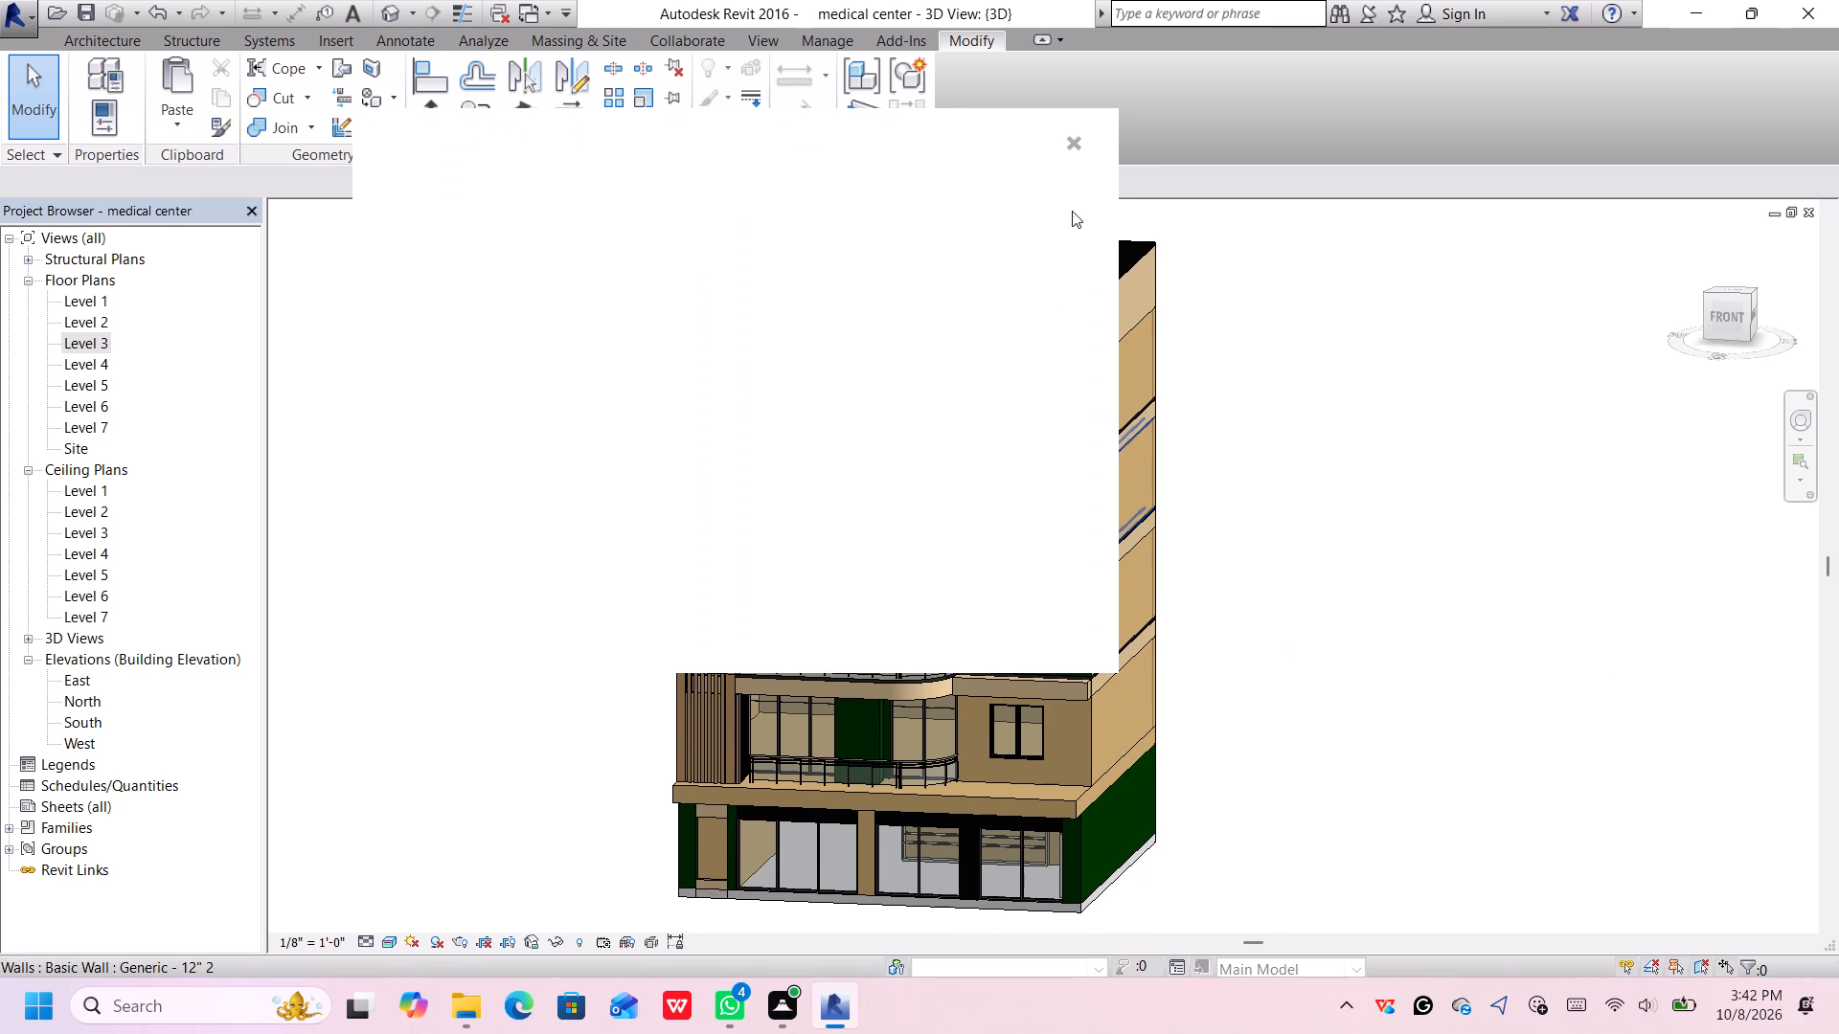
Dismiss the Autodesk notification card covering the 3D view.
left_click(1078, 149)
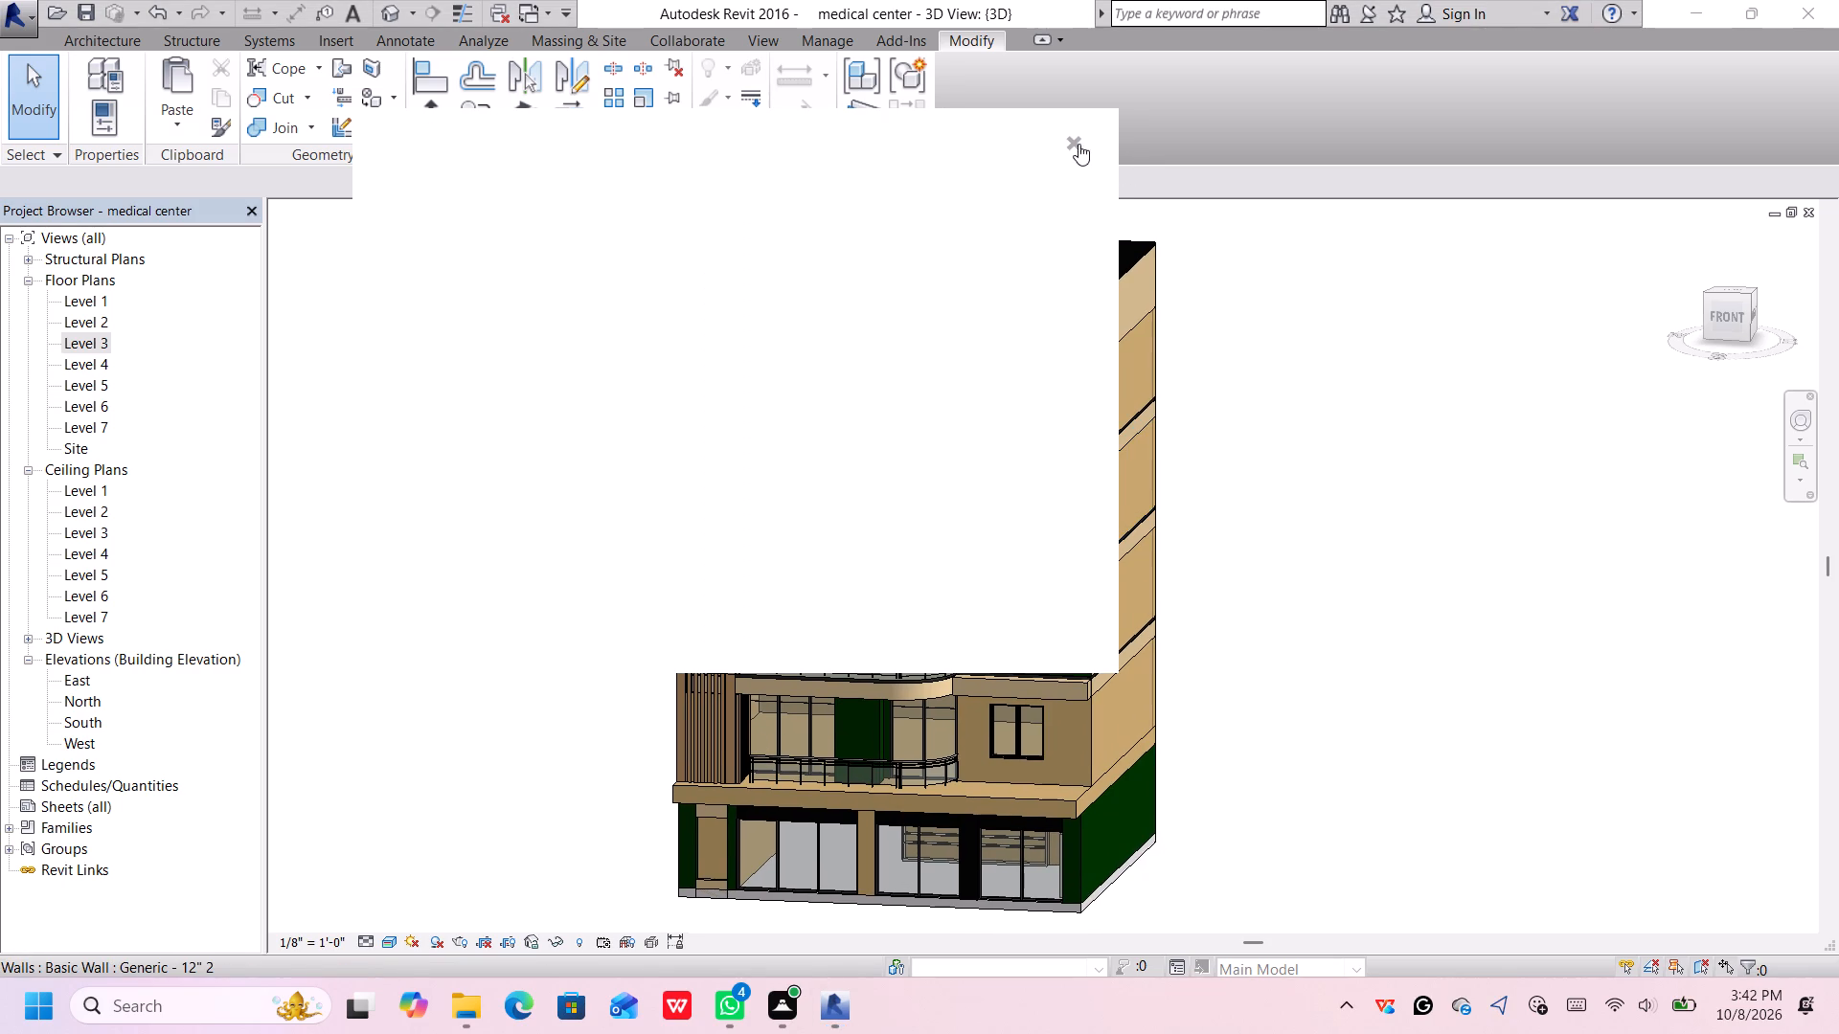
Print the current 3D view of the building with Microsoft Print to PDF.
key("ctrl+p")
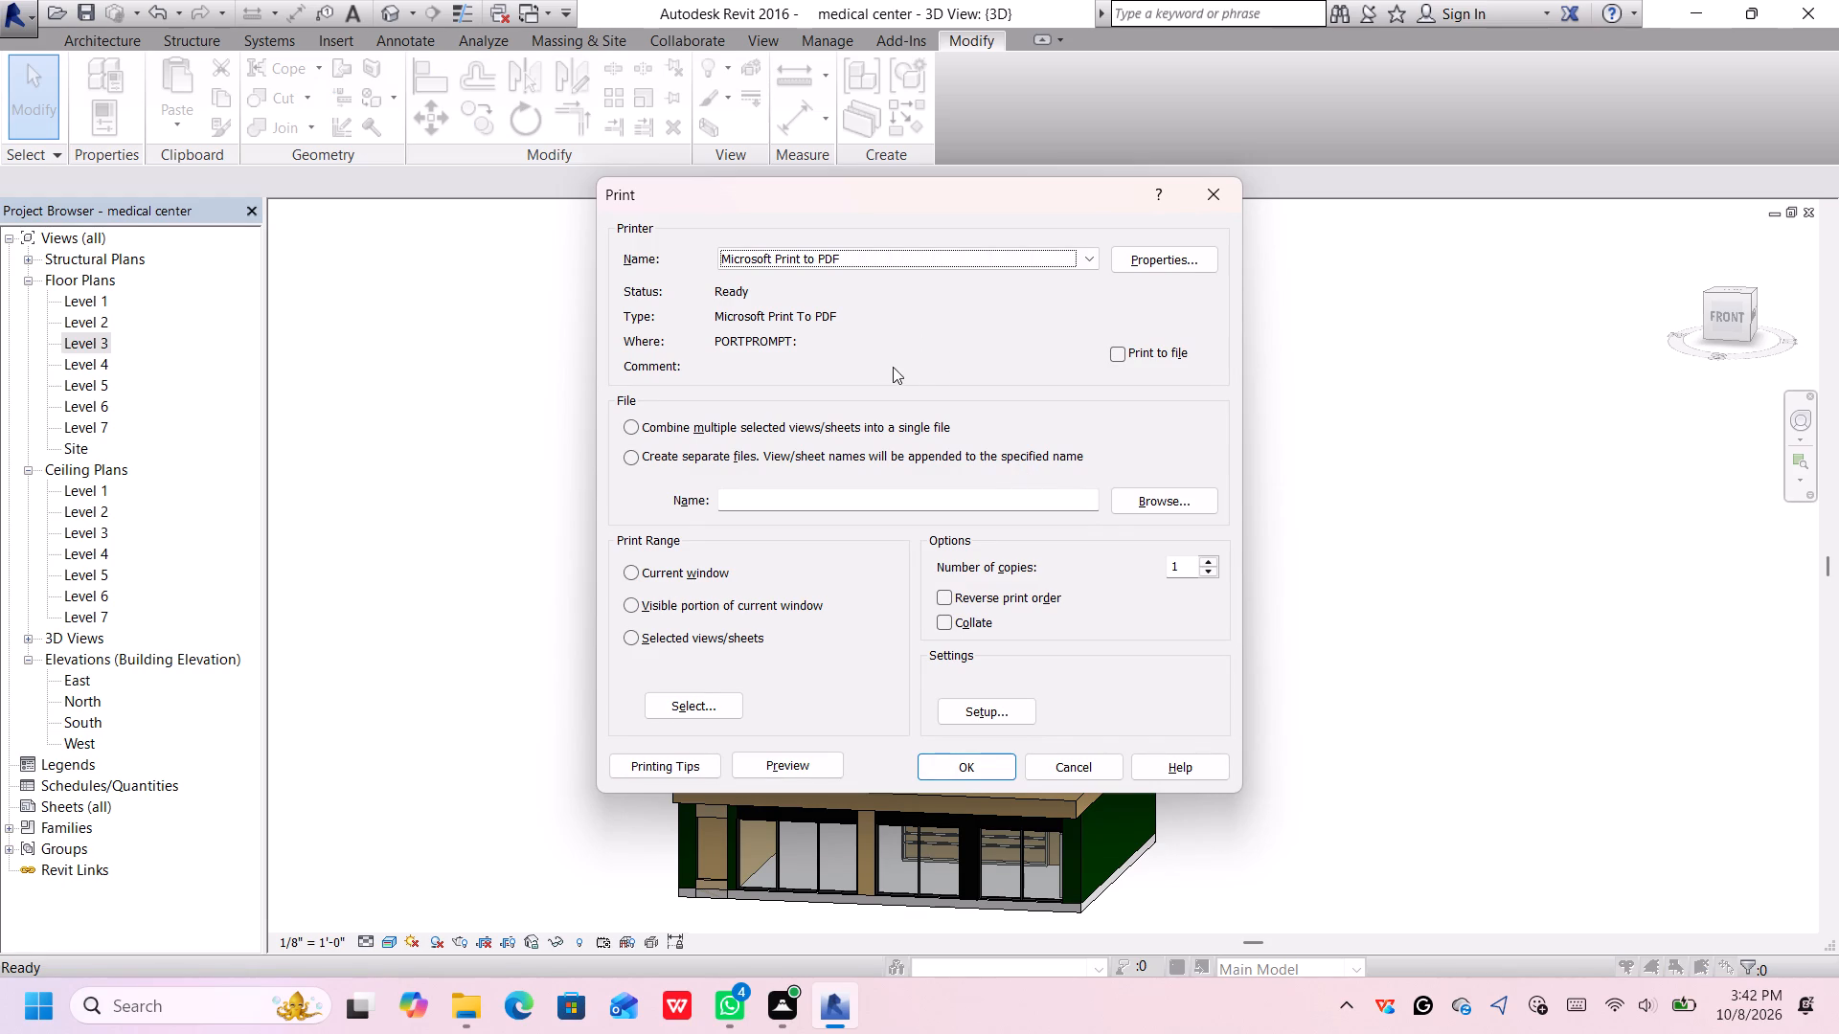
left_click(978, 761)
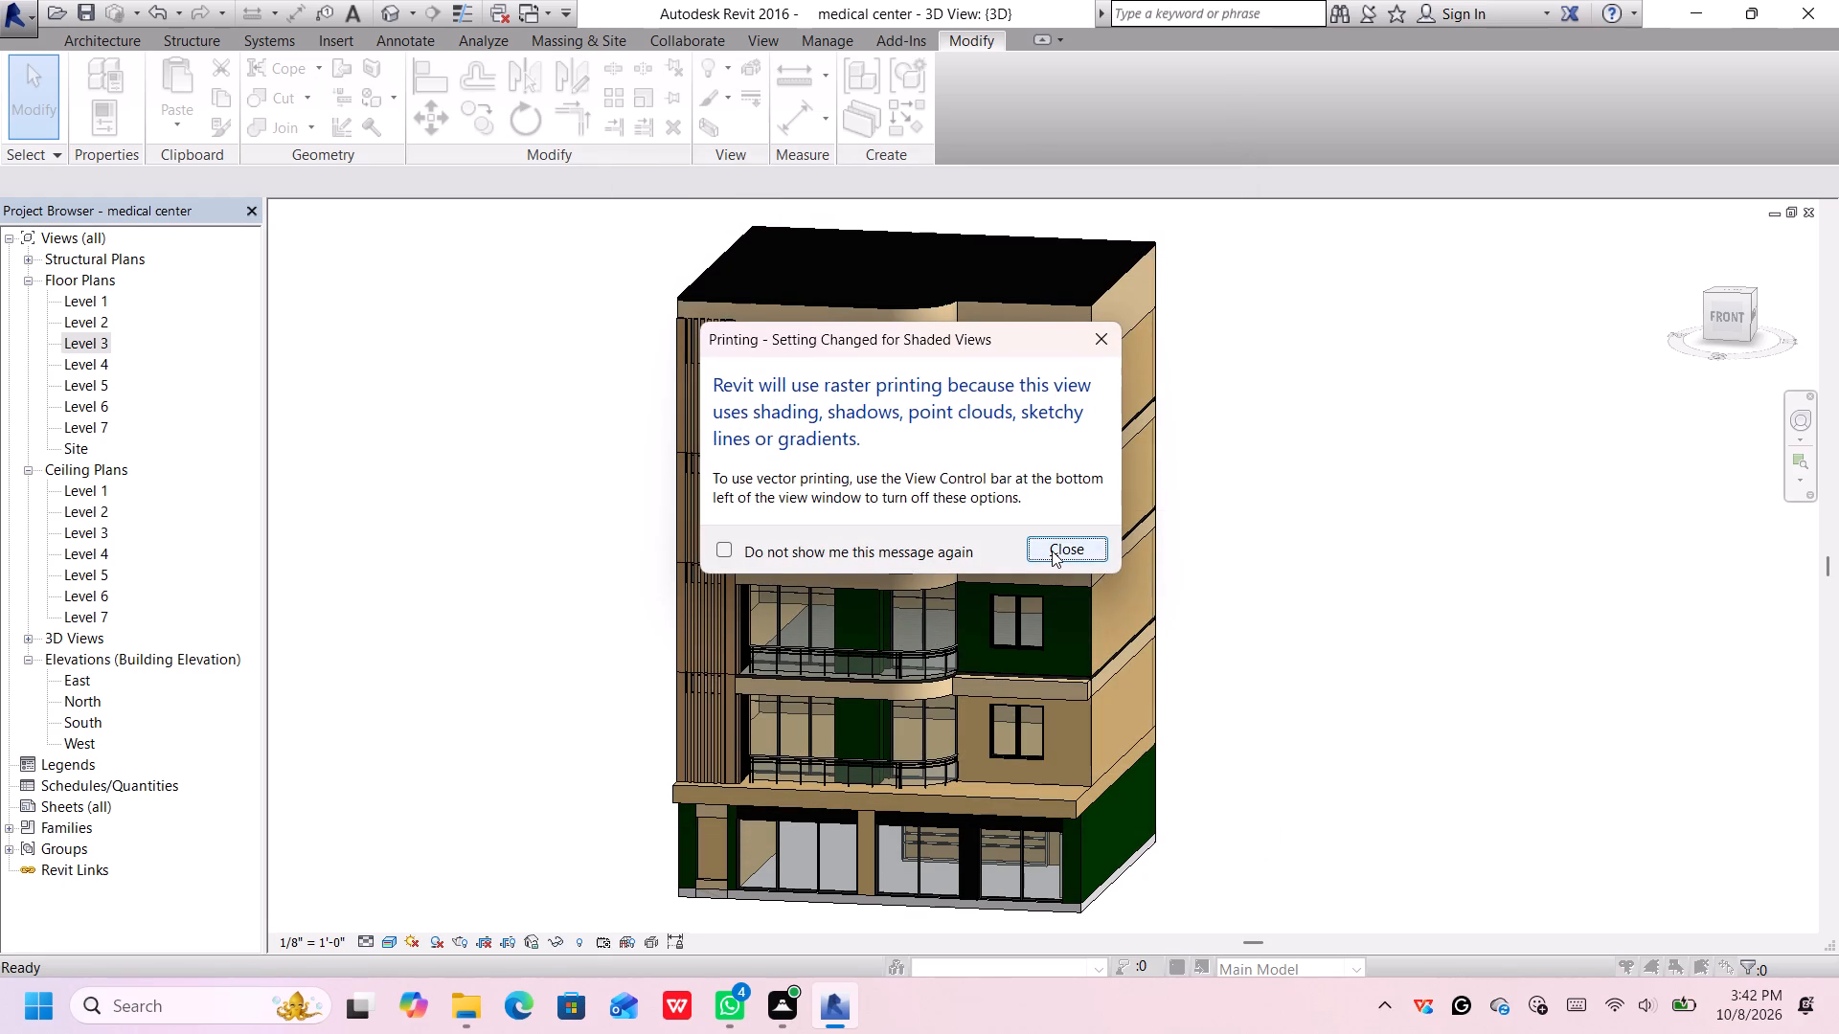
left_click(1052, 551)
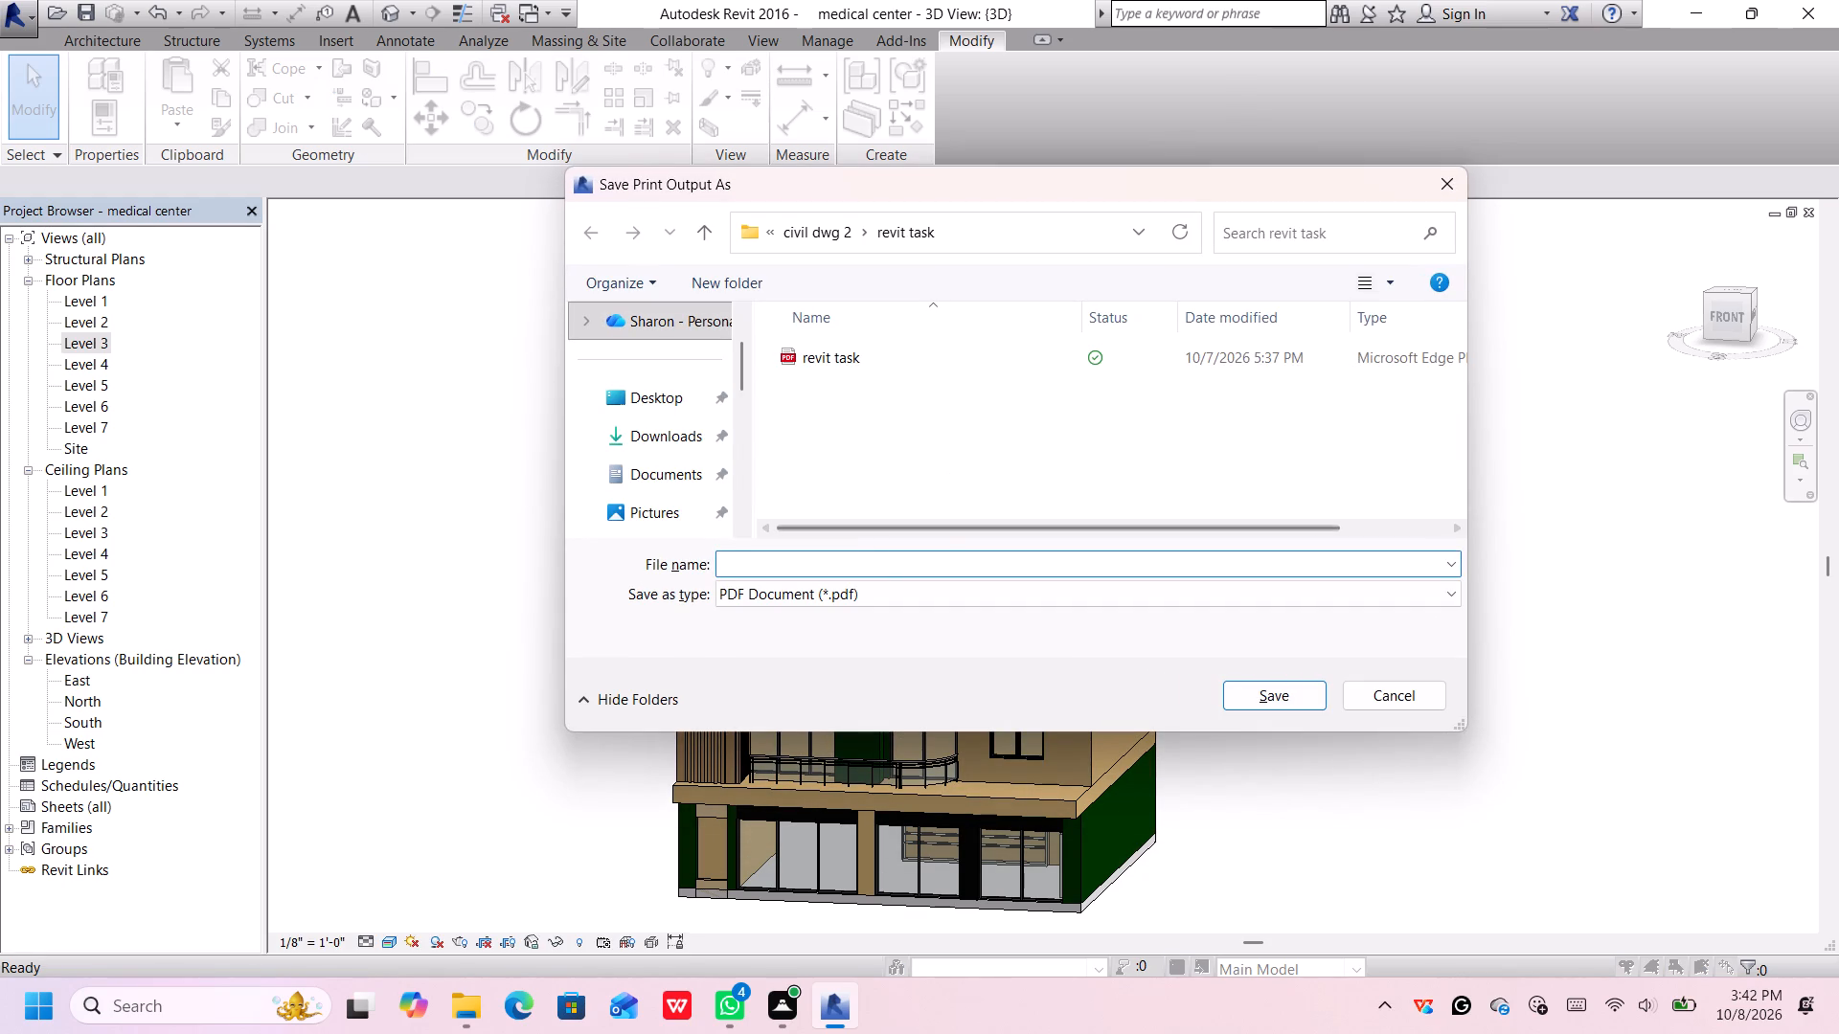
Save the PDF output as "medical center" in the Desktop folder synbiosis solutions > civil dwg 2 > medical center.
left_click(662, 402)
left_click(648, 419)
left_click(657, 407)
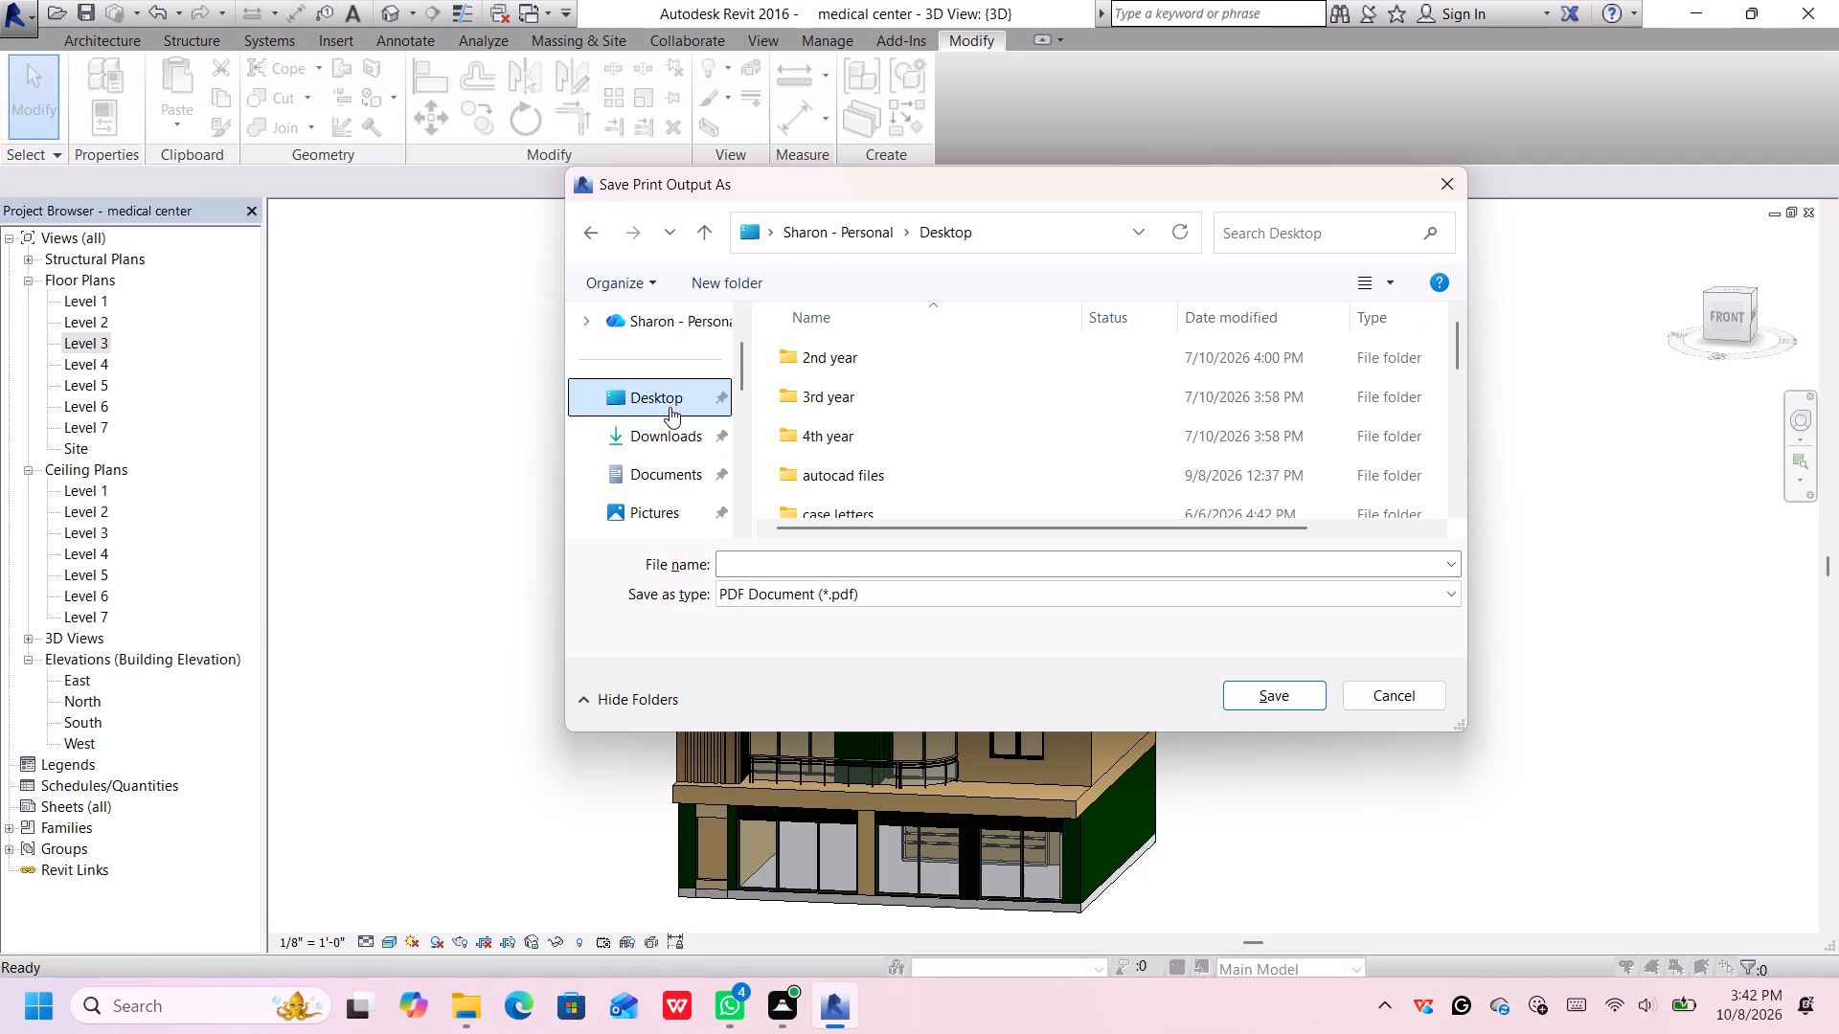
scroll(829, 419, "down", 16)
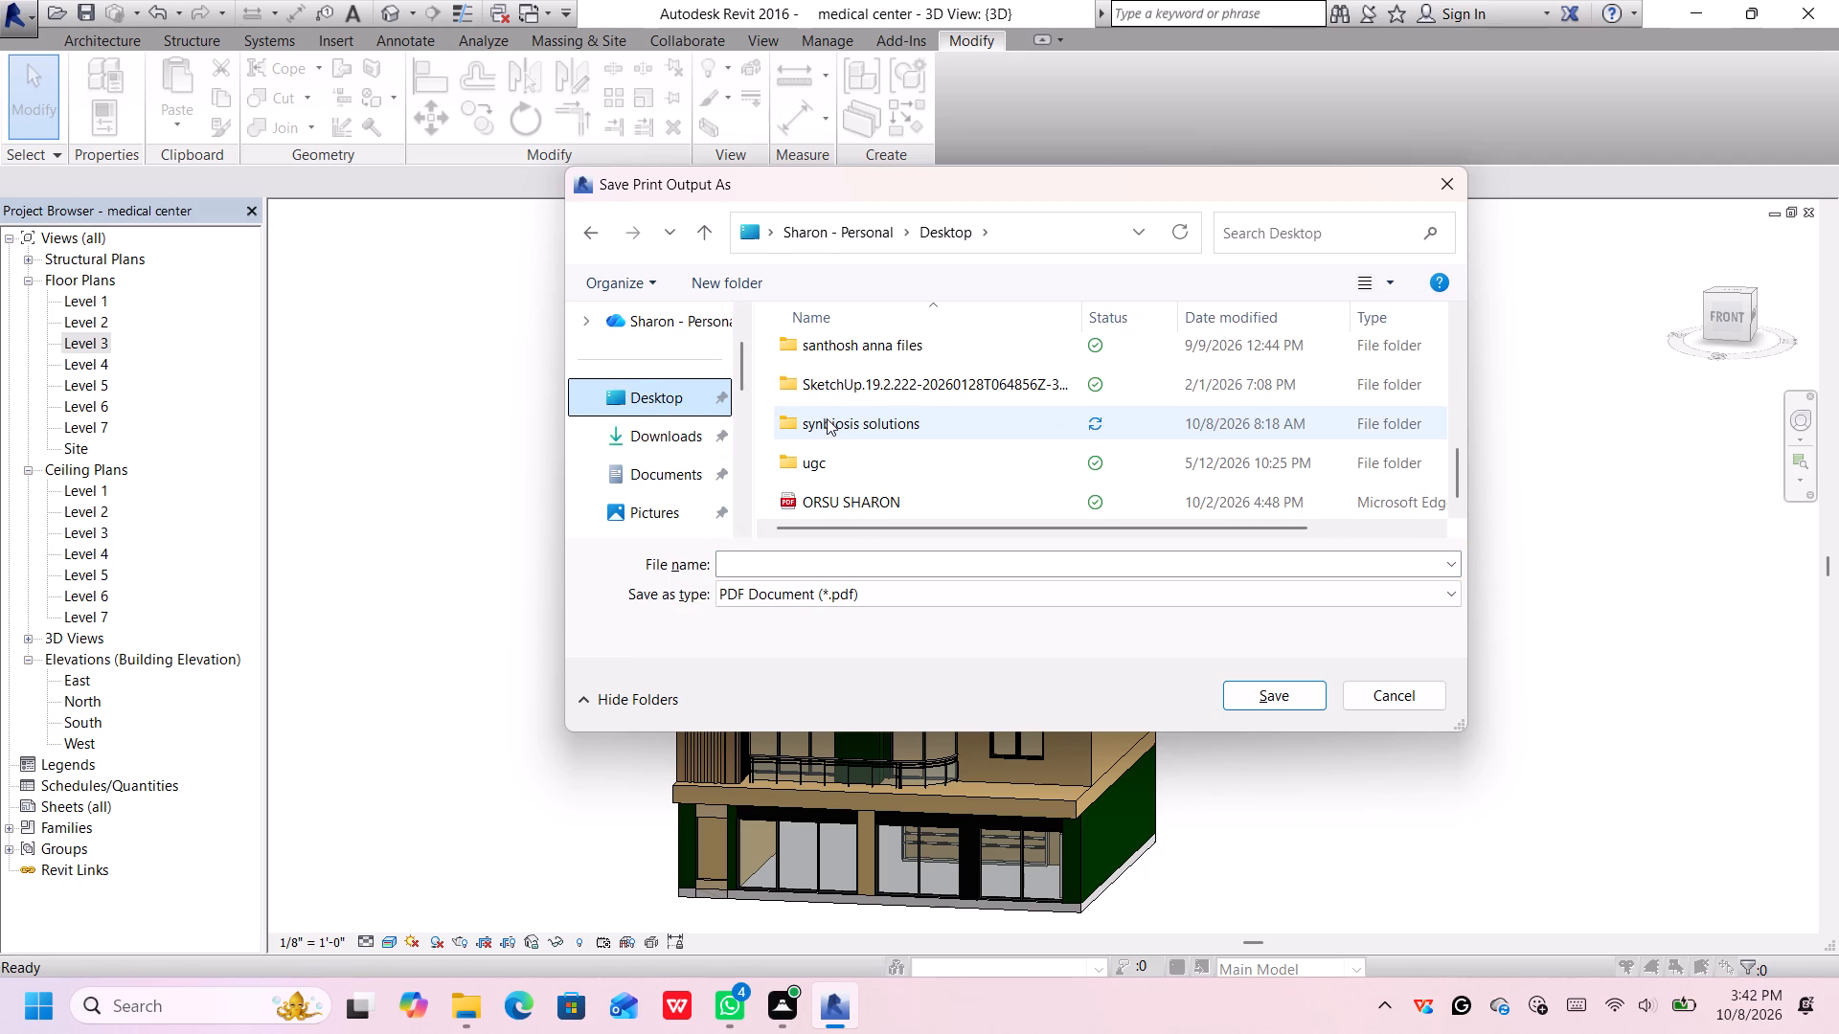
double_click(825, 418)
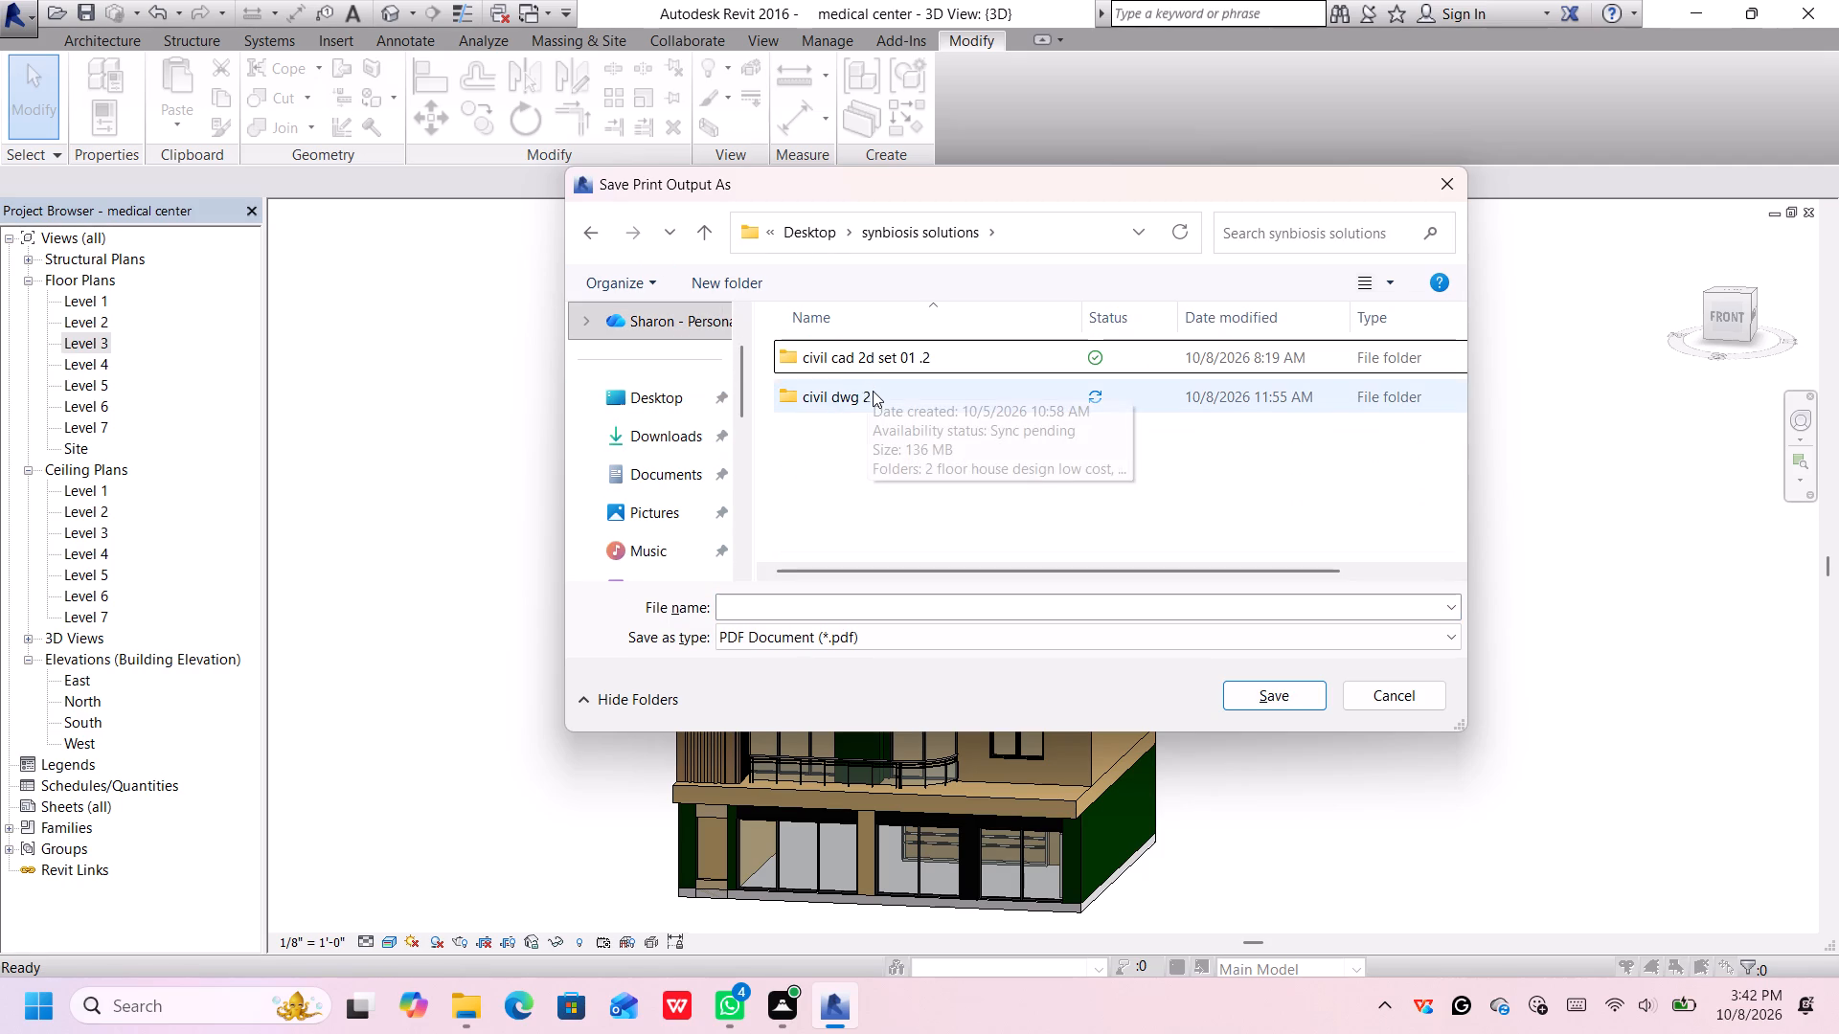
left_click(875, 394)
left_click(883, 401)
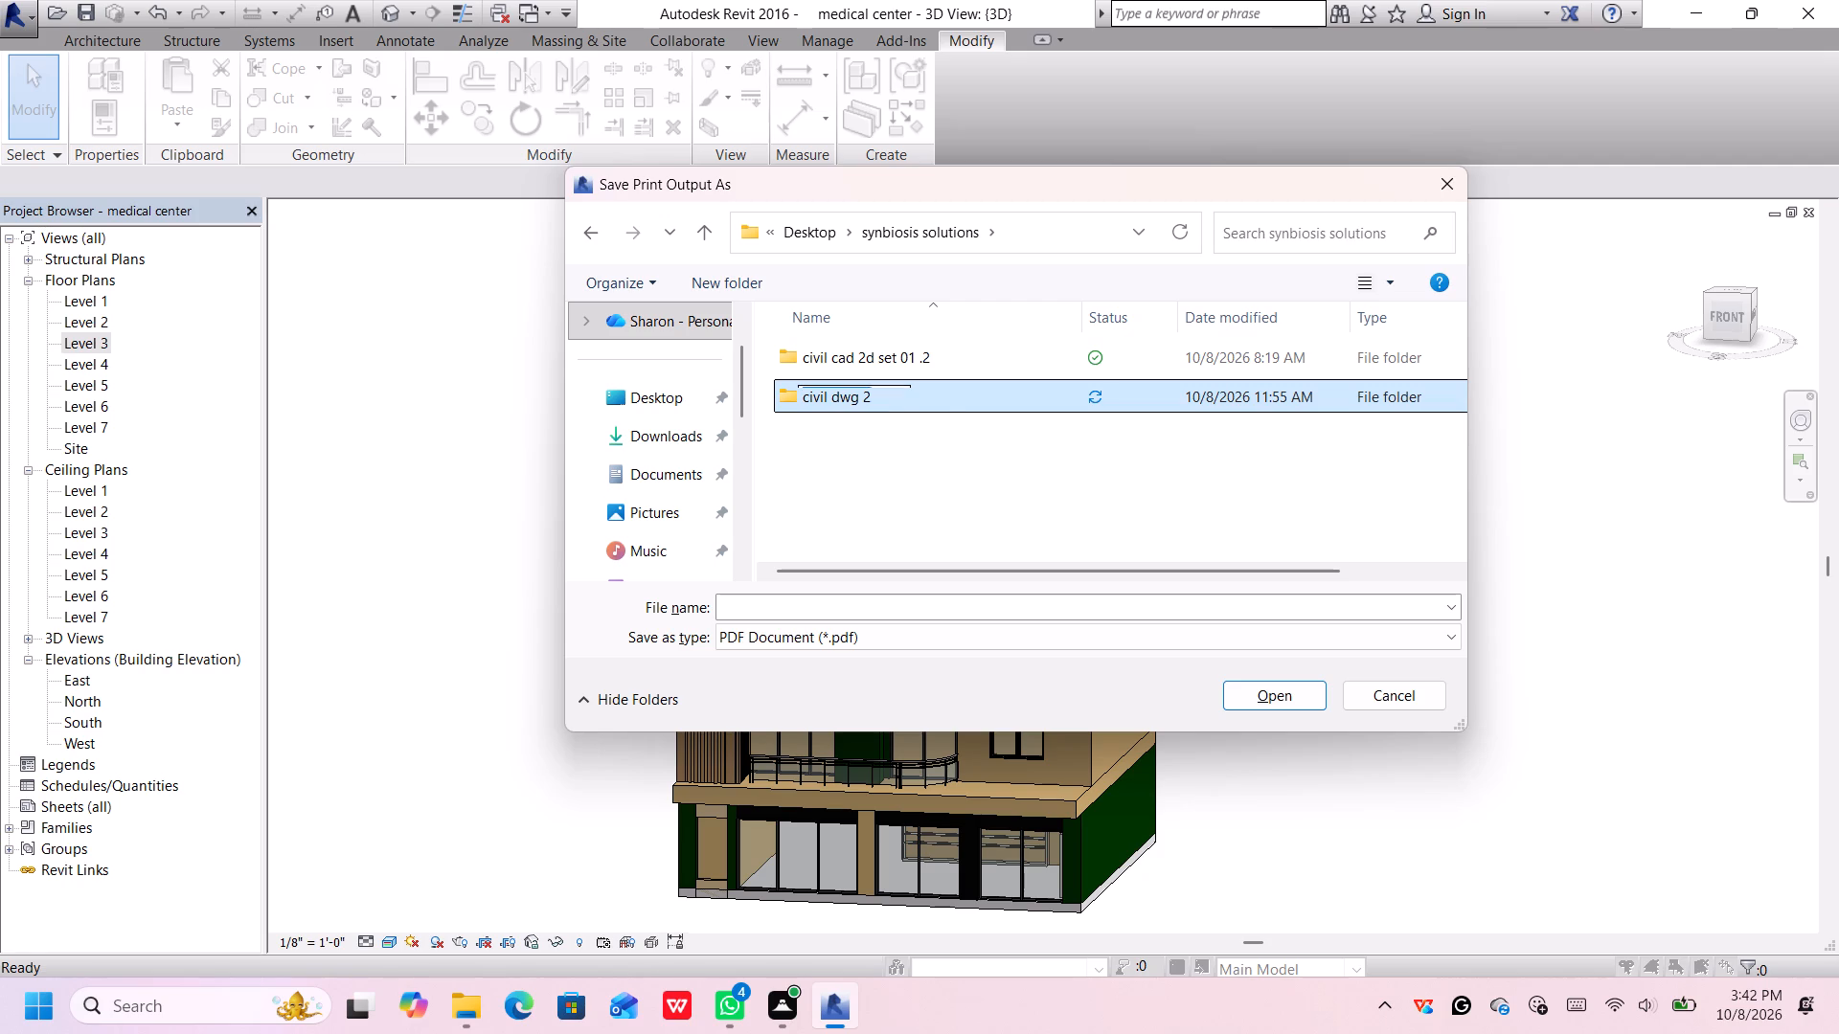
double_click(941, 394)
scroll(921, 471, "down", 2)
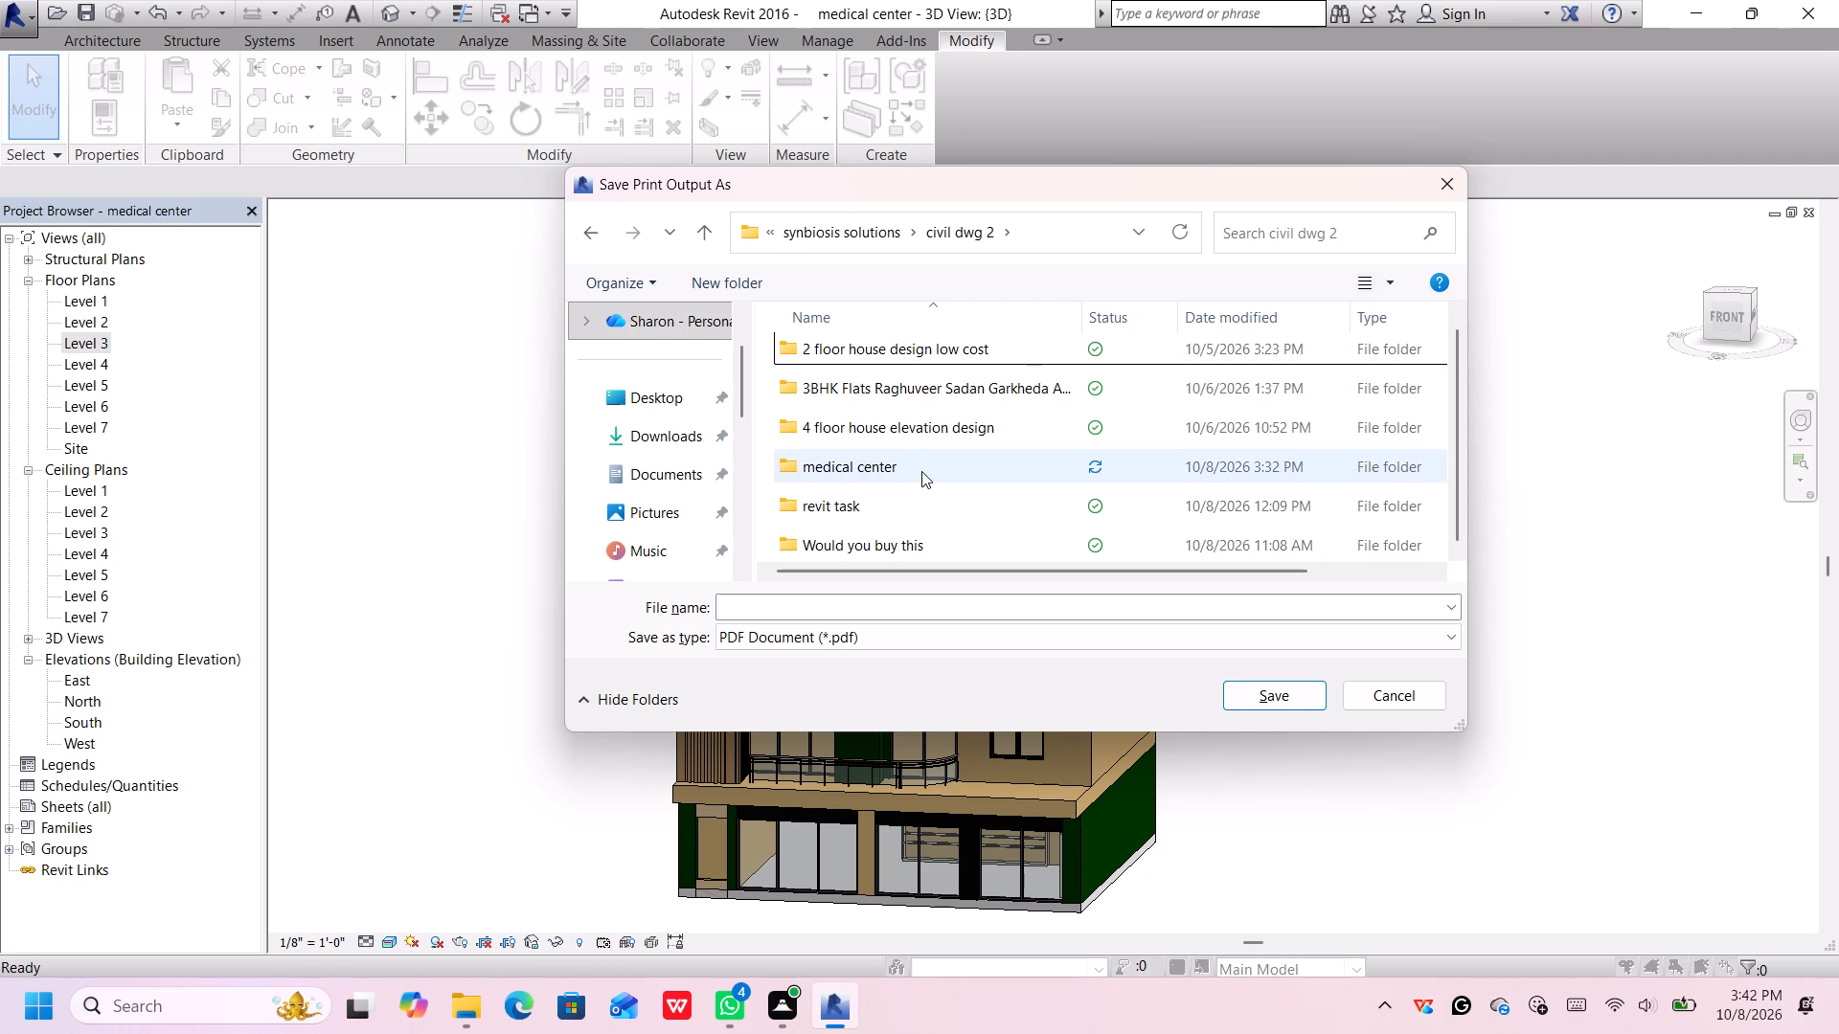
scroll(921, 484, "down", 2)
double_click(938, 458)
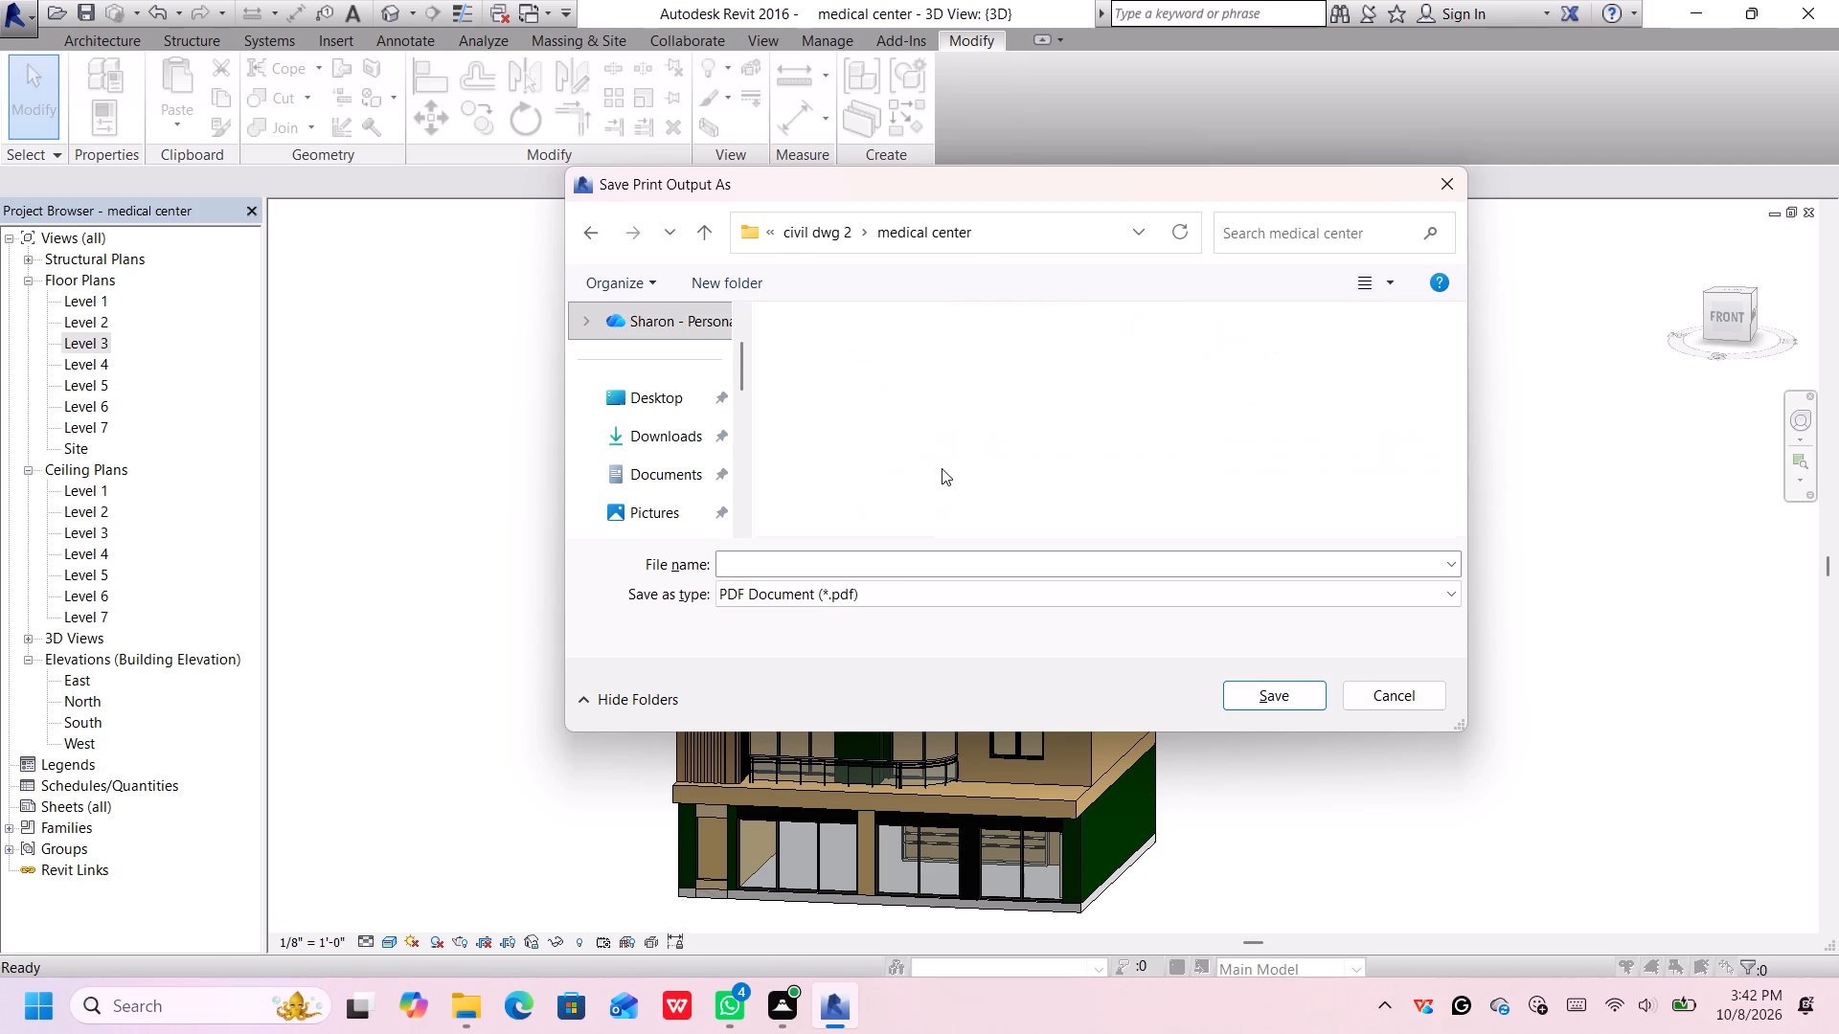
left_click(953, 554)
type("medical center")
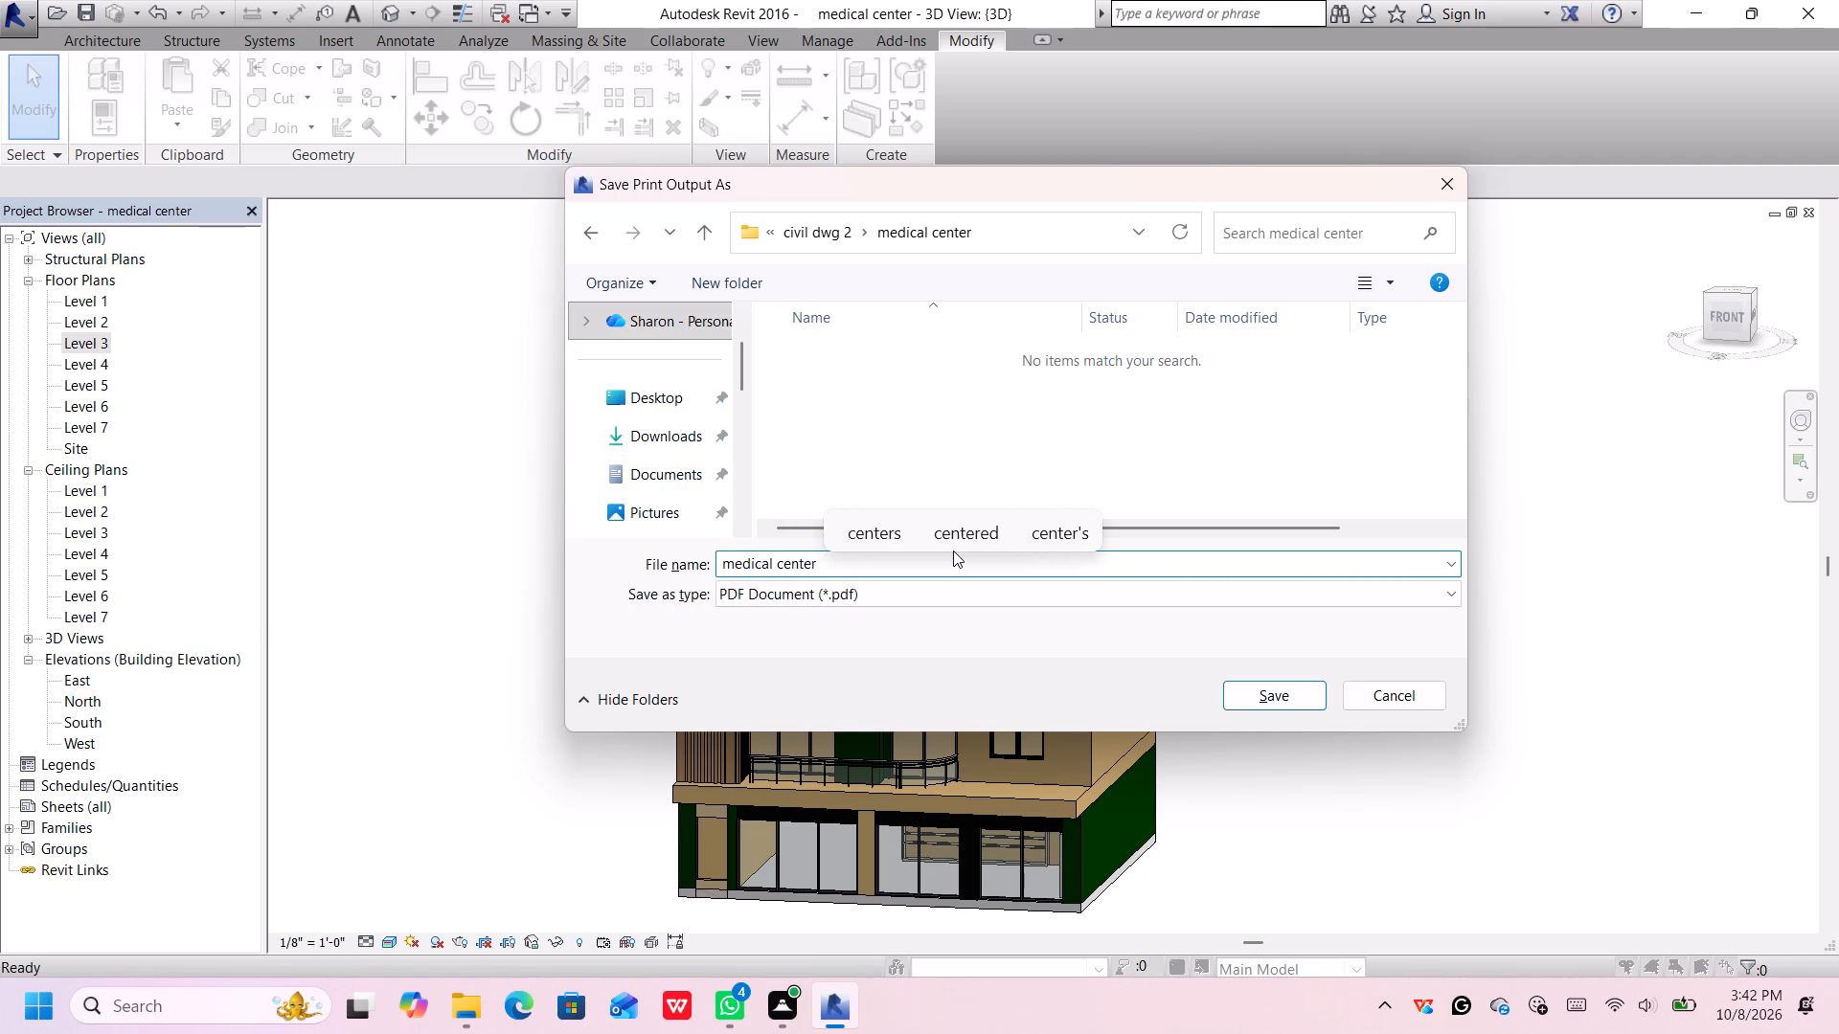
key("Return")
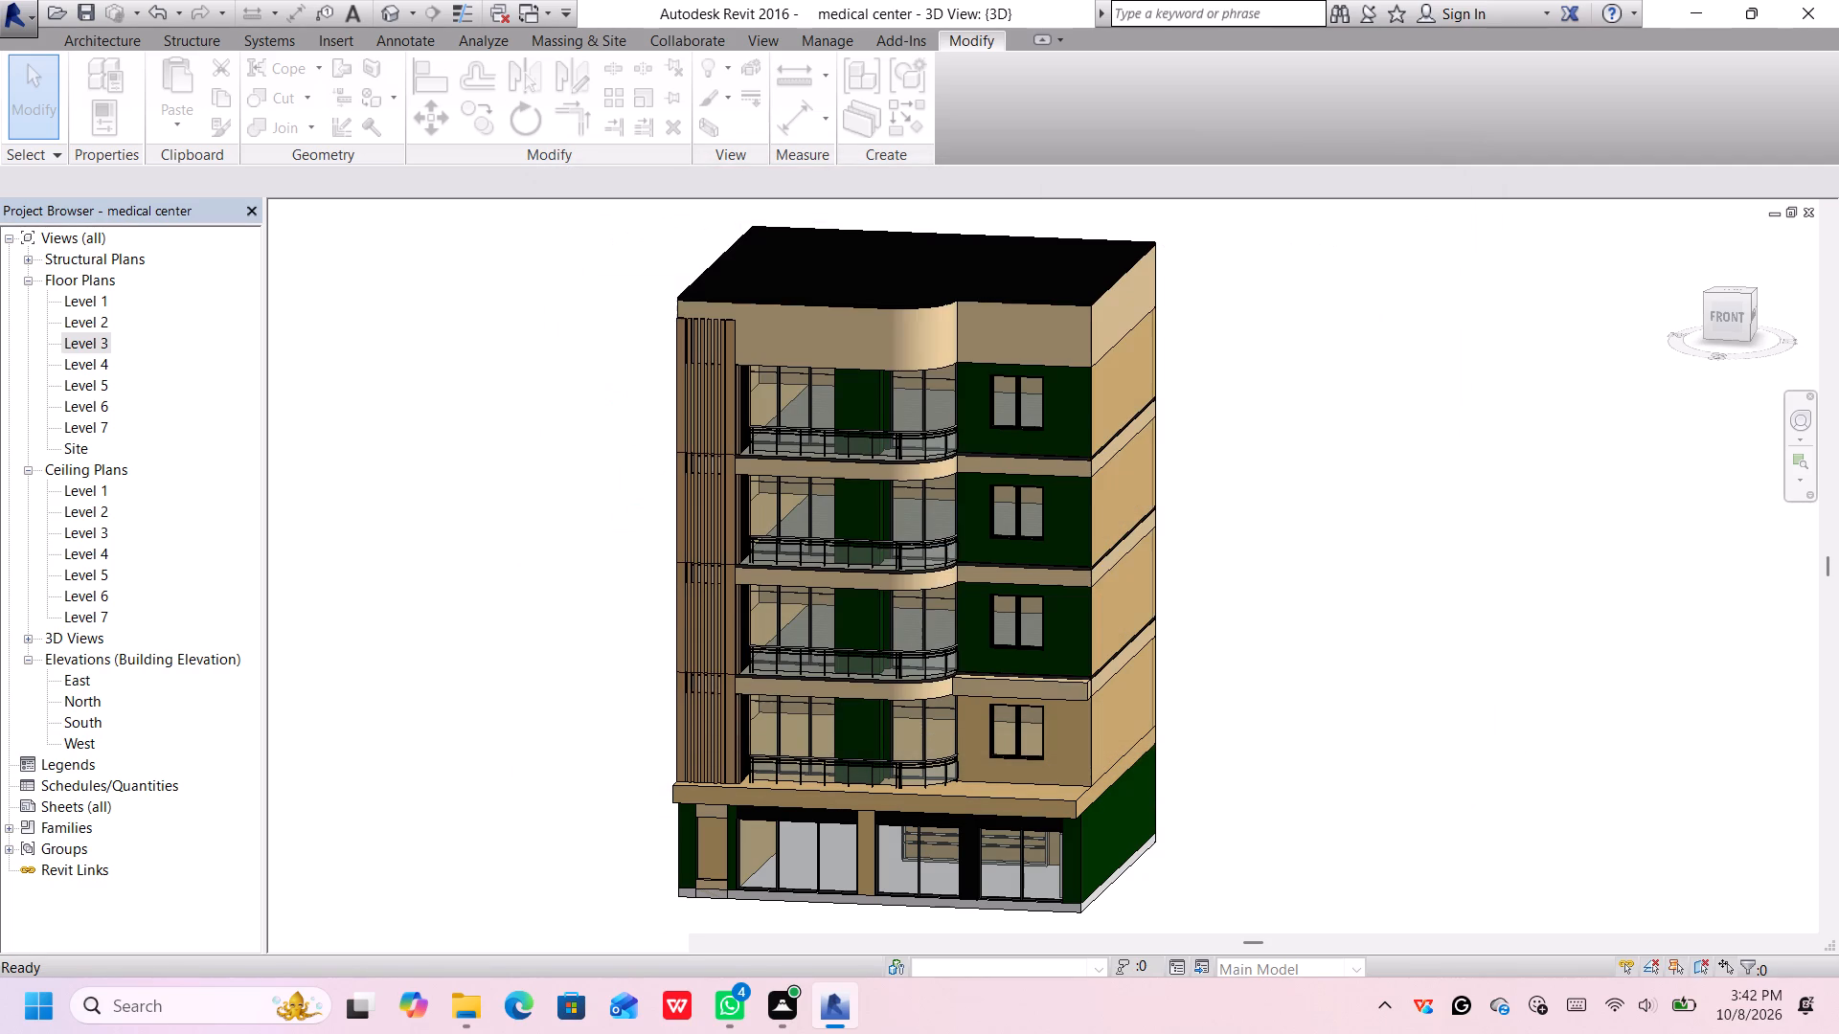